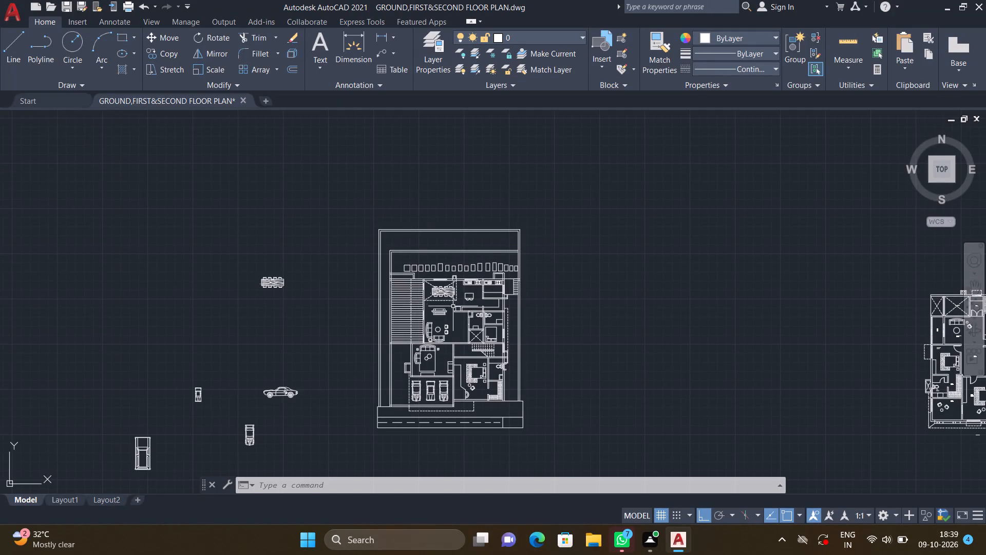
Set the current linetype to ACAD_ISO02W100.
{"action": "left_click", "coordinate": [742, 67]}
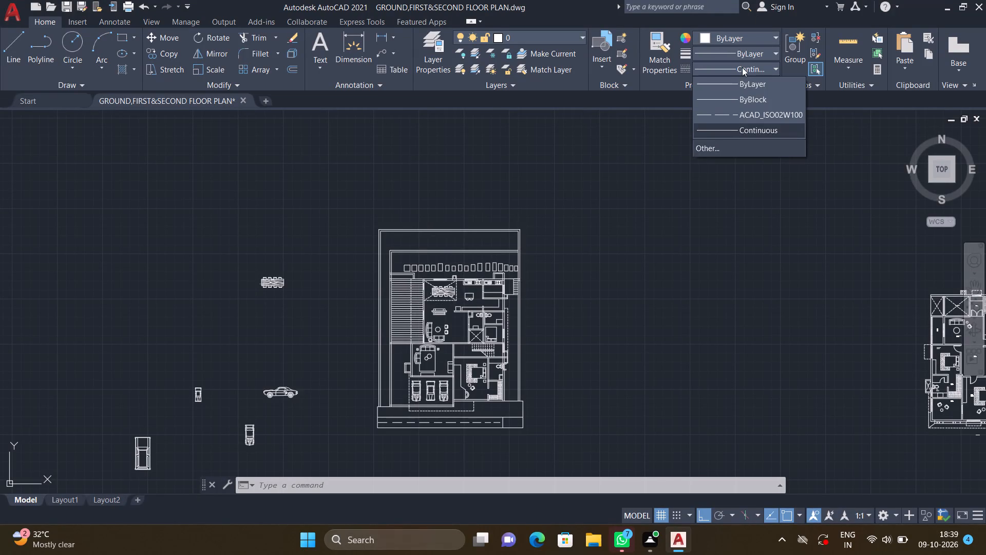
{"action": "left_click", "coordinate": [735, 112]}
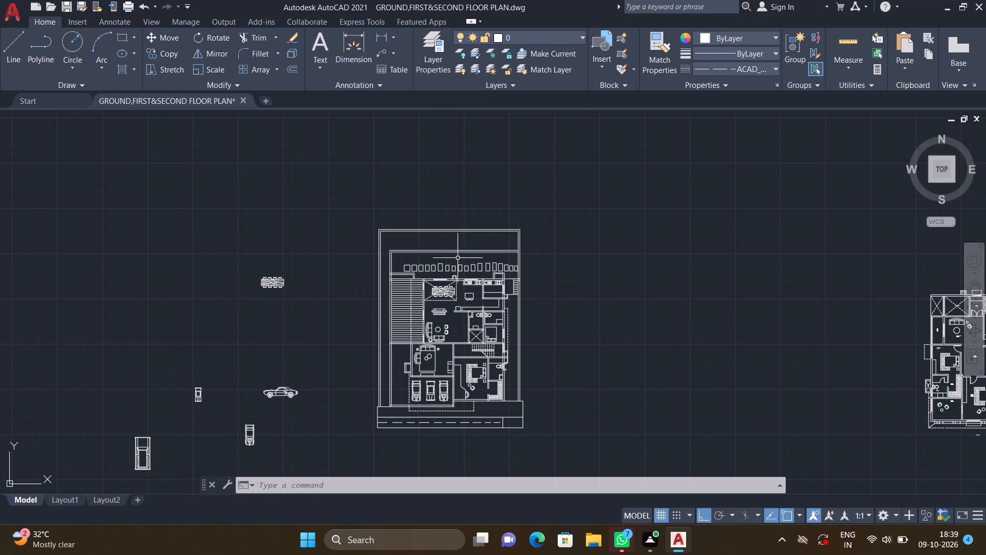
Draw a three-sided dashed line outline about 6'-7" wide outside the dining area window, starting and ending on the outer wall face.
{"action": "middle_click_drag", "start_coordinate": [456, 251], "coordinate": [460, 202]}
{"action": "scroll", "coordinate": [428, 214], "scroll_direction": "up", "scroll_amount": 3}
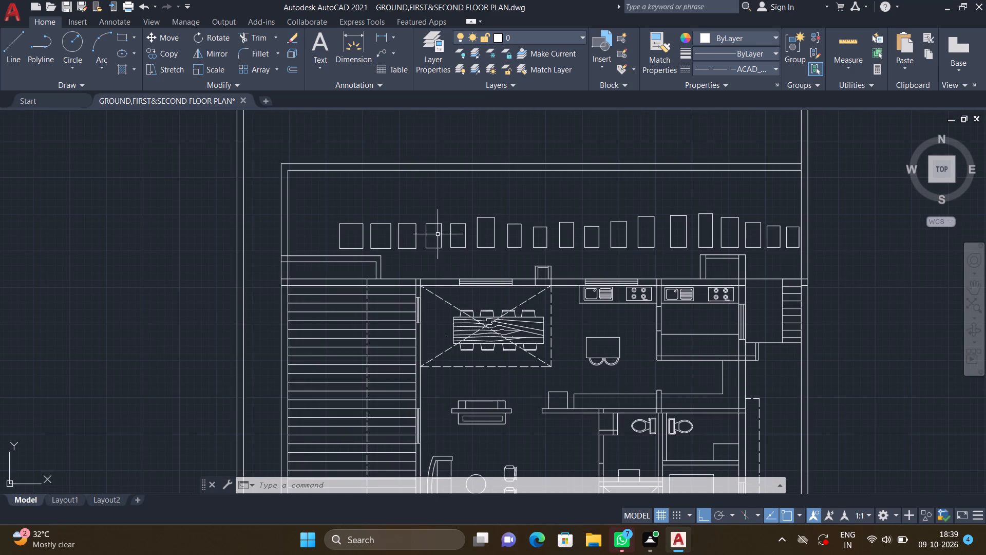
{"action": "scroll", "coordinate": [456, 266], "scroll_direction": "up", "scroll_amount": 2}
{"action": "key", "text": "l"}
{"action": "key", "text": "Return"}
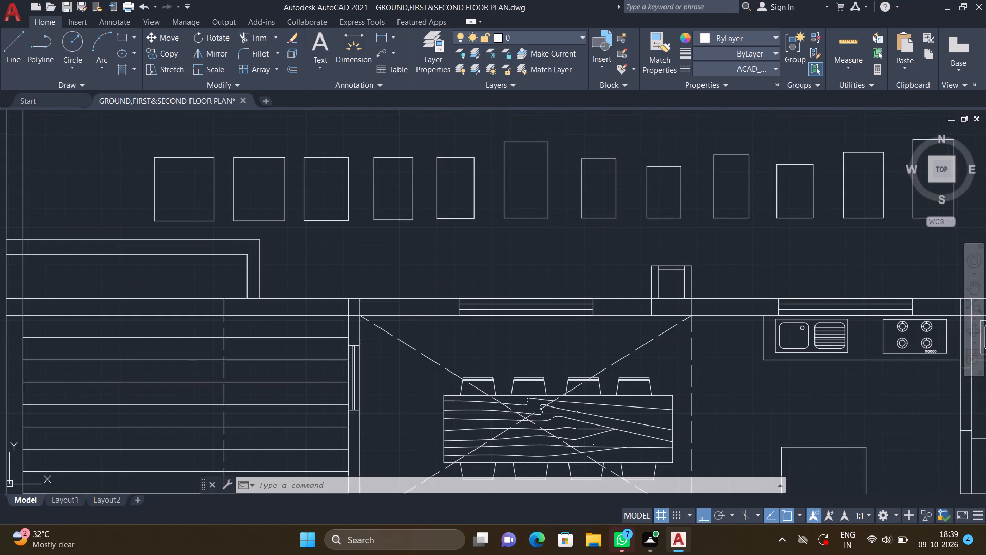
{"action": "scroll", "coordinate": [466, 296], "scroll_direction": "up", "scroll_amount": 2}
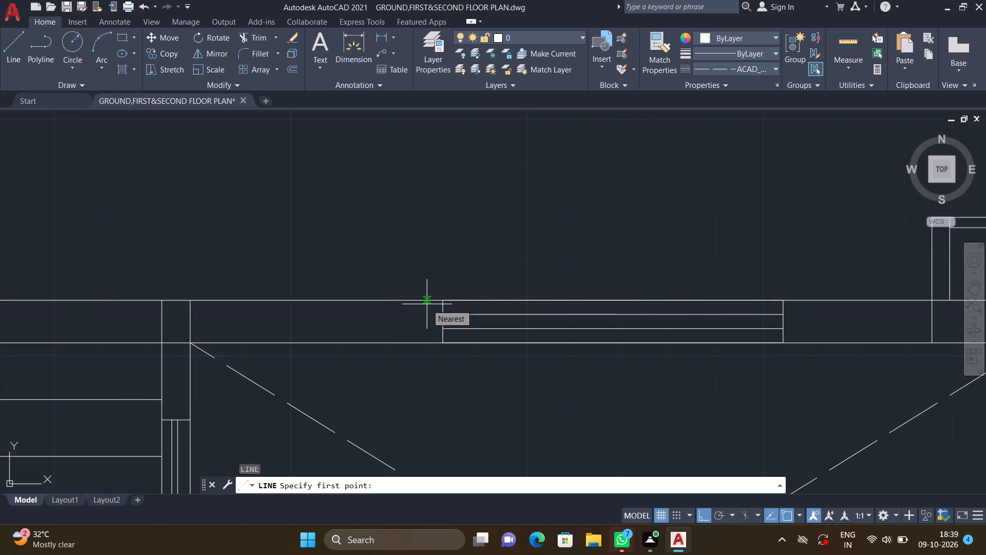
{"action": "scroll", "coordinate": [428, 306], "scroll_direction": "up", "scroll_amount": 1}
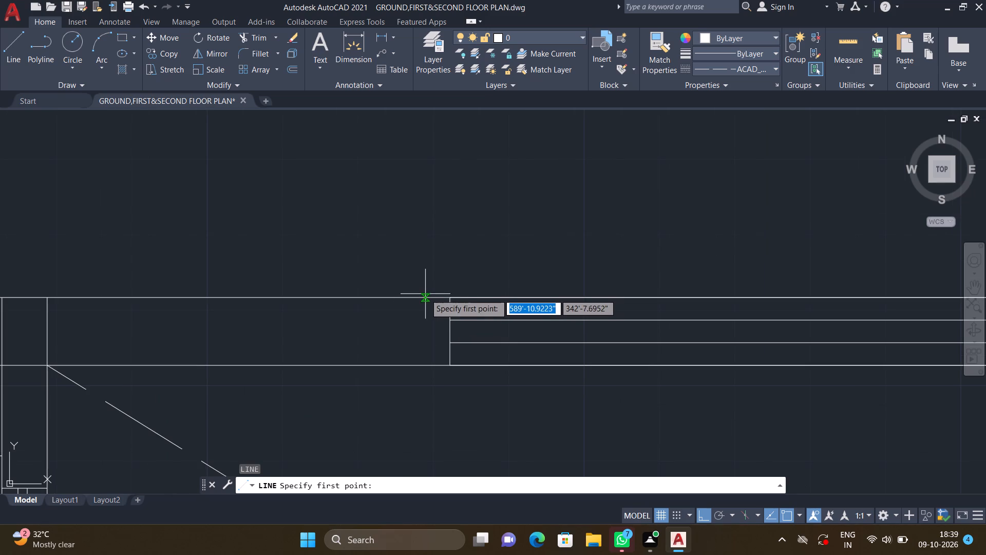
{"action": "double_click", "coordinate": [421, 296]}
{"action": "scroll", "coordinate": [460, 150], "scroll_direction": "down", "scroll_amount": 2}
{"action": "middle_click_drag", "start_coordinate": [442, 159], "coordinate": [397, 247]}
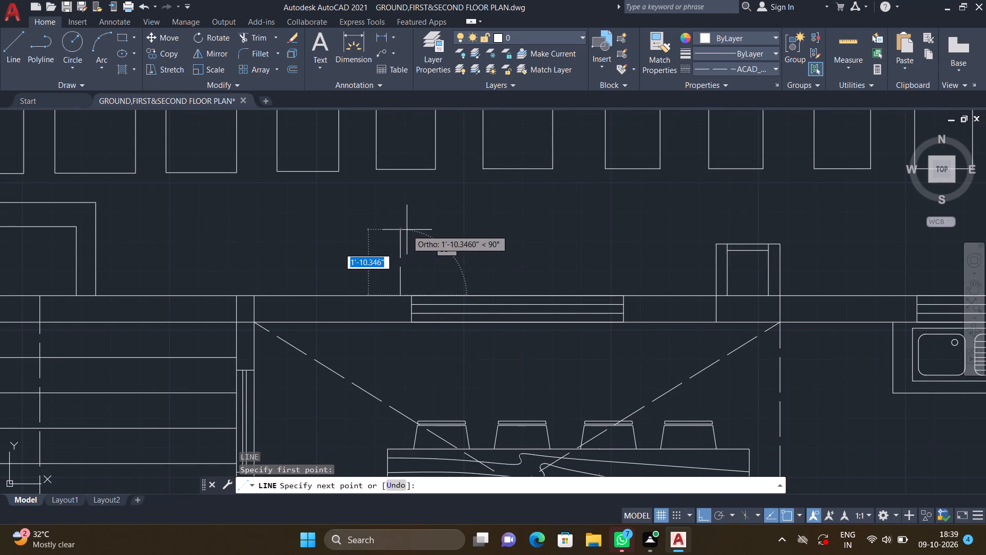
{"action": "scroll", "coordinate": [407, 230], "scroll_direction": "down", "scroll_amount": 1}
{"action": "scroll", "coordinate": [405, 233], "scroll_direction": "up", "scroll_amount": 1}
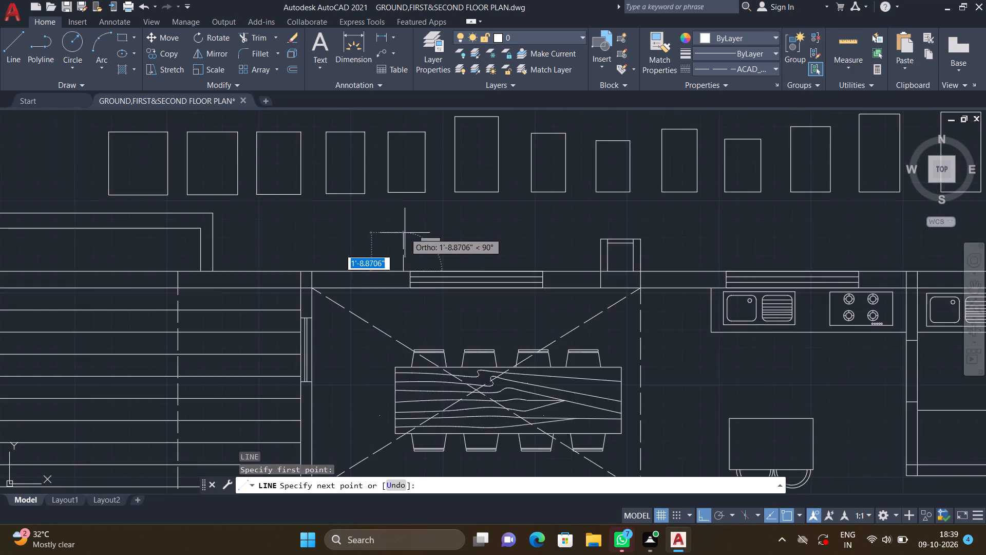
{"action": "scroll", "coordinate": [405, 233], "scroll_direction": "up", "scroll_amount": 1}
{"action": "double_click", "coordinate": [396, 218]}
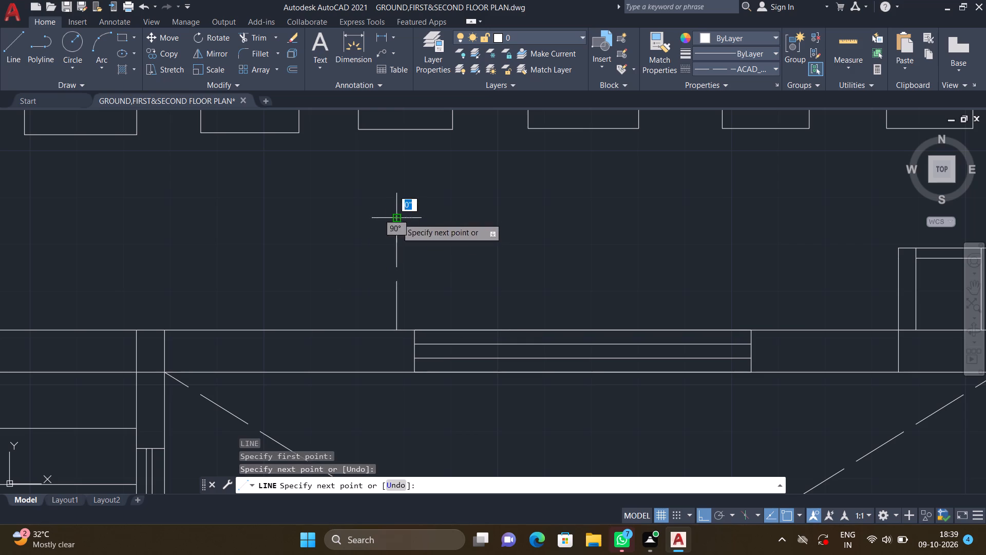
{"action": "scroll", "coordinate": [540, 208], "scroll_direction": "down", "scroll_amount": 2}
{"action": "middle_click_drag", "start_coordinate": [542, 208], "coordinate": [424, 202]}
{"action": "scroll", "coordinate": [526, 214], "scroll_direction": "up", "scroll_amount": 2}
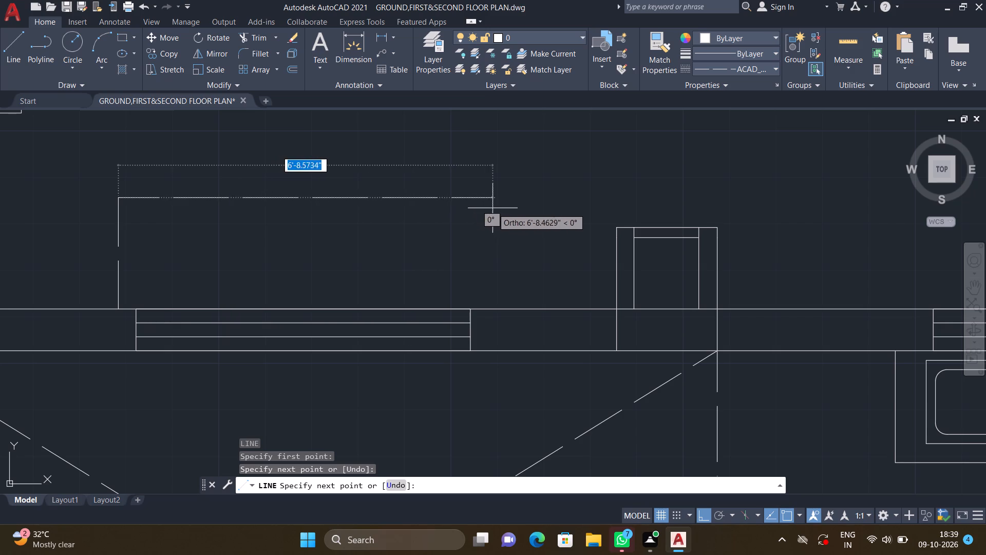
{"action": "scroll", "coordinate": [486, 212], "scroll_direction": "up", "scroll_amount": 1}
{"action": "scroll", "coordinate": [486, 212], "scroll_direction": "down", "scroll_amount": 1}
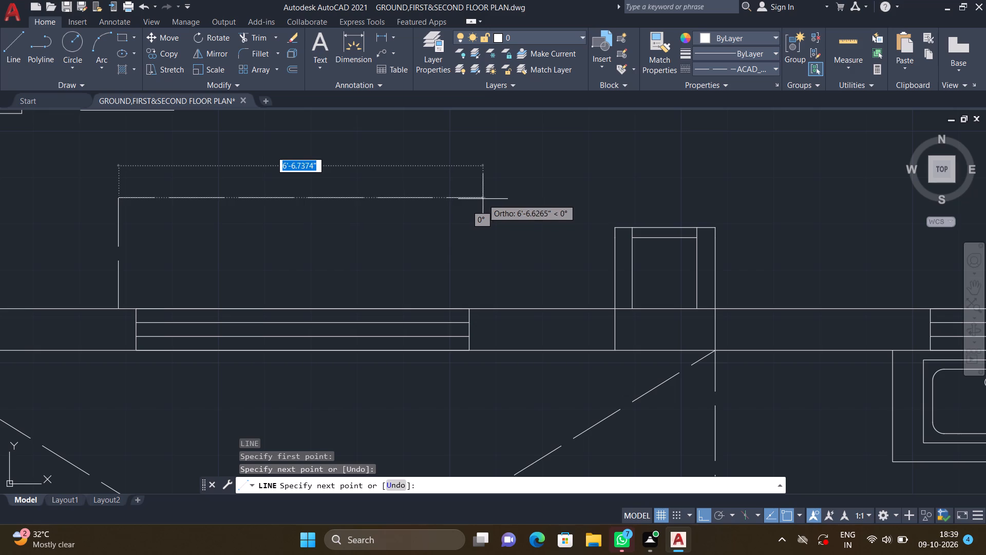
{"action": "double_click", "coordinate": [484, 199]}
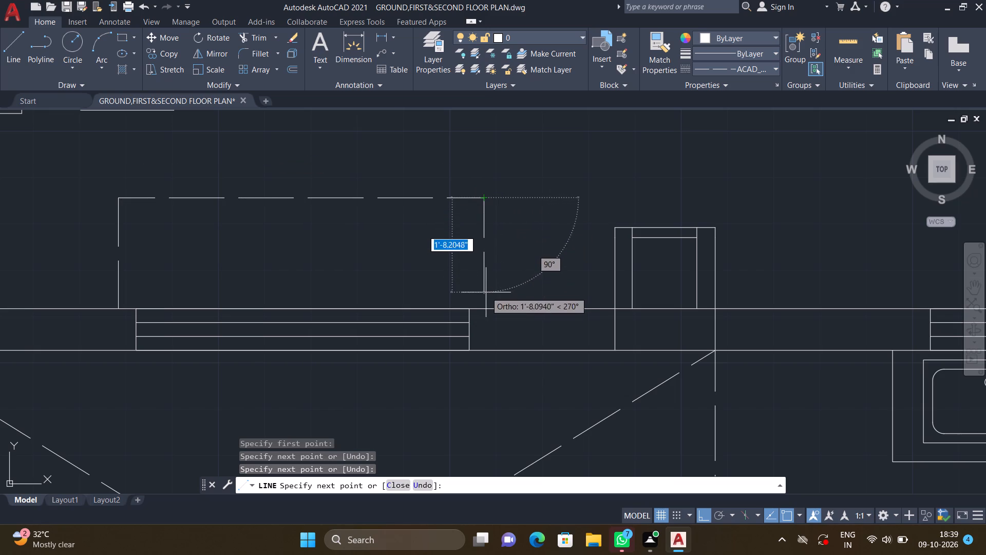
{"action": "left_click", "coordinate": [483, 308]}
{"action": "key", "text": "Return"}
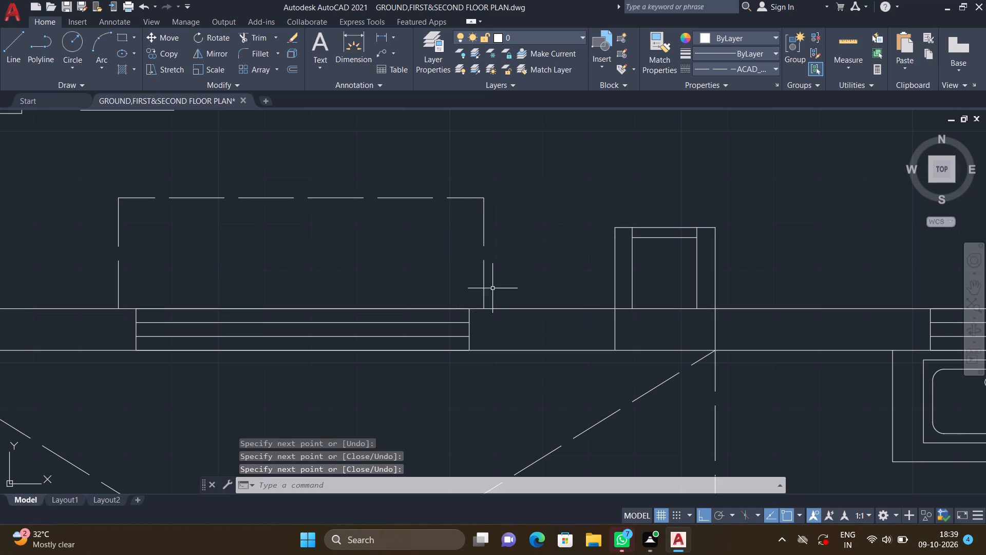
Draw a three-sided dashed line outline about 6'-4" wide outside the window above the first kitchen sink, closing against the outer wall face.
{"action": "scroll", "coordinate": [512, 272], "scroll_direction": "down", "scroll_amount": 3}
{"action": "middle_click_drag", "start_coordinate": [503, 268], "coordinate": [461, 276]}
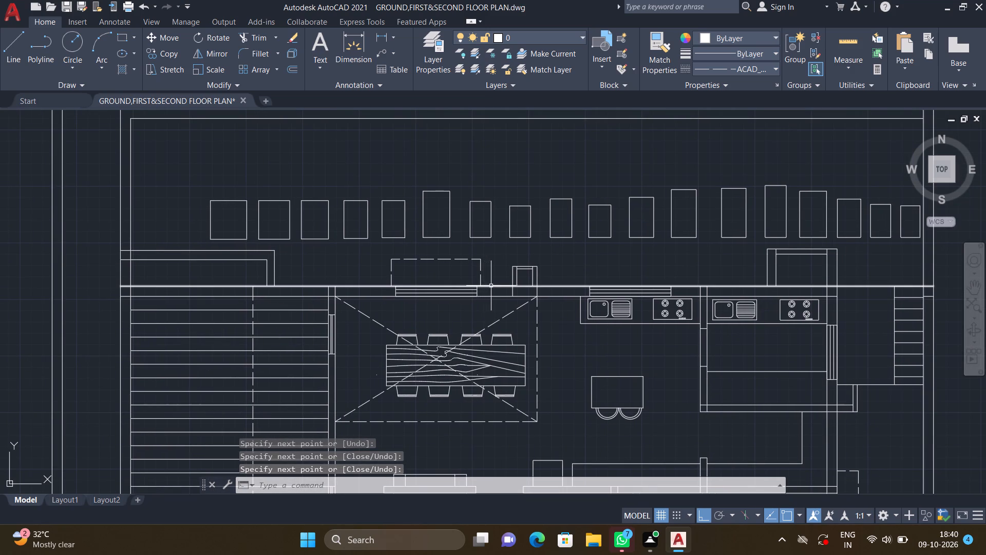
{"action": "middle_click_drag", "start_coordinate": [516, 284], "coordinate": [452, 278]}
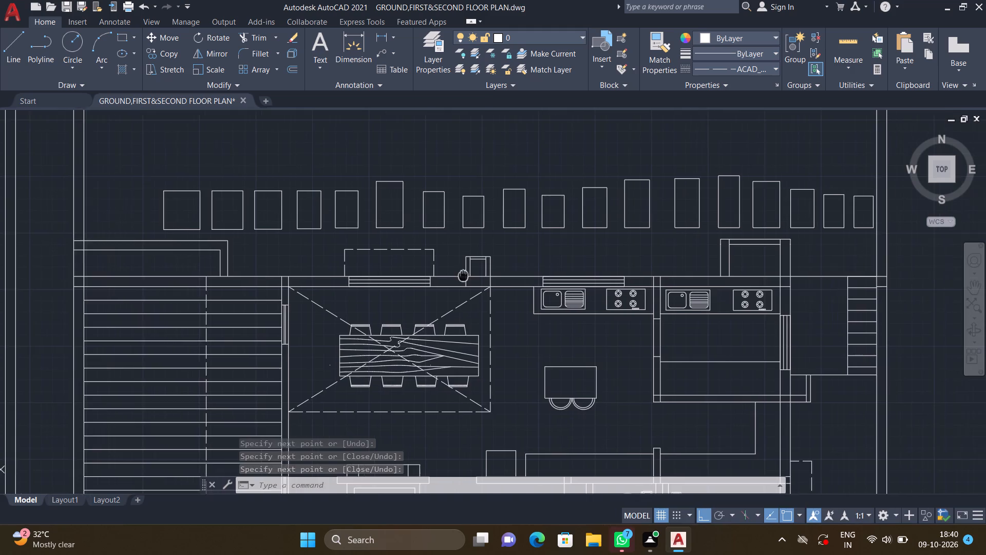
{"action": "middle_click_drag", "start_coordinate": [452, 278], "coordinate": [441, 284]}
{"action": "middle_click_drag", "start_coordinate": [532, 285], "coordinate": [445, 279]}
{"action": "scroll", "coordinate": [463, 268], "scroll_direction": "up", "scroll_amount": 2}
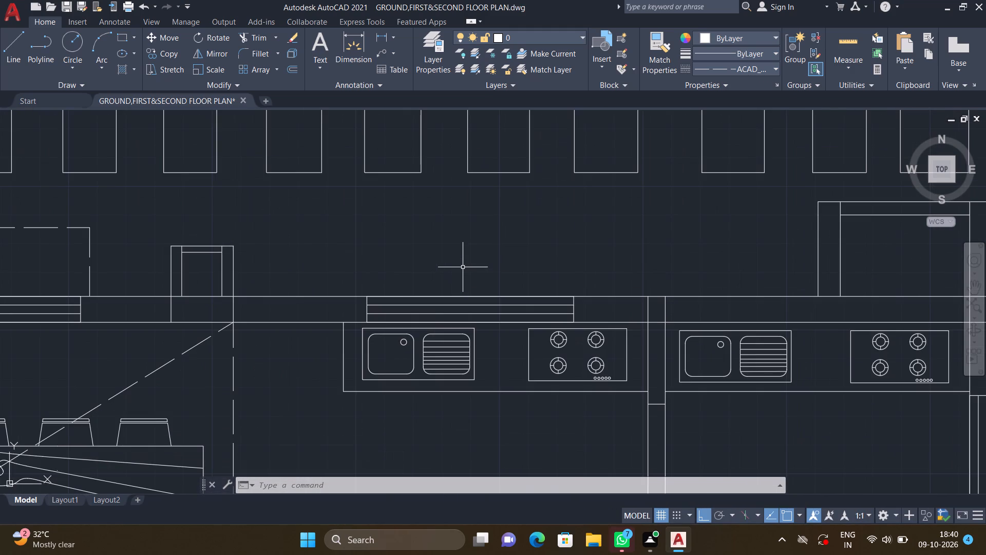
{"action": "key", "text": "l"}
{"action": "key", "text": "Return"}
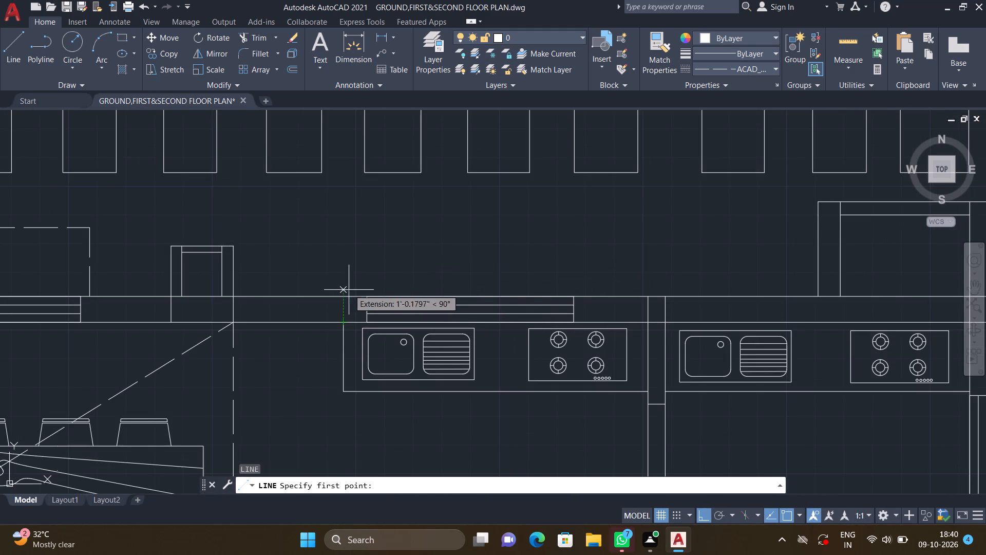
{"action": "scroll", "coordinate": [351, 294], "scroll_direction": "up", "scroll_amount": 2}
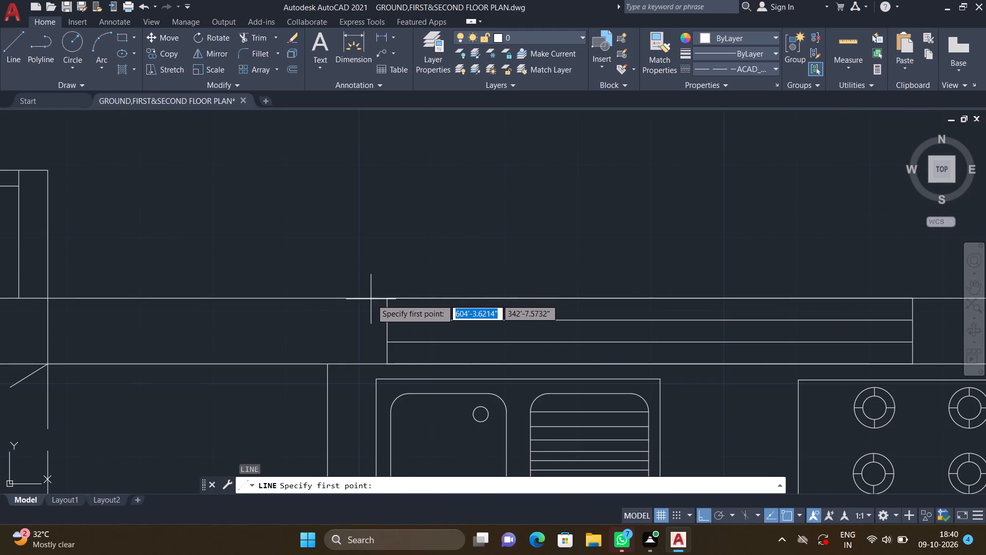
{"action": "left_click", "coordinate": [371, 299]}
{"action": "scroll", "coordinate": [386, 228], "scroll_direction": "down", "scroll_amount": 3}
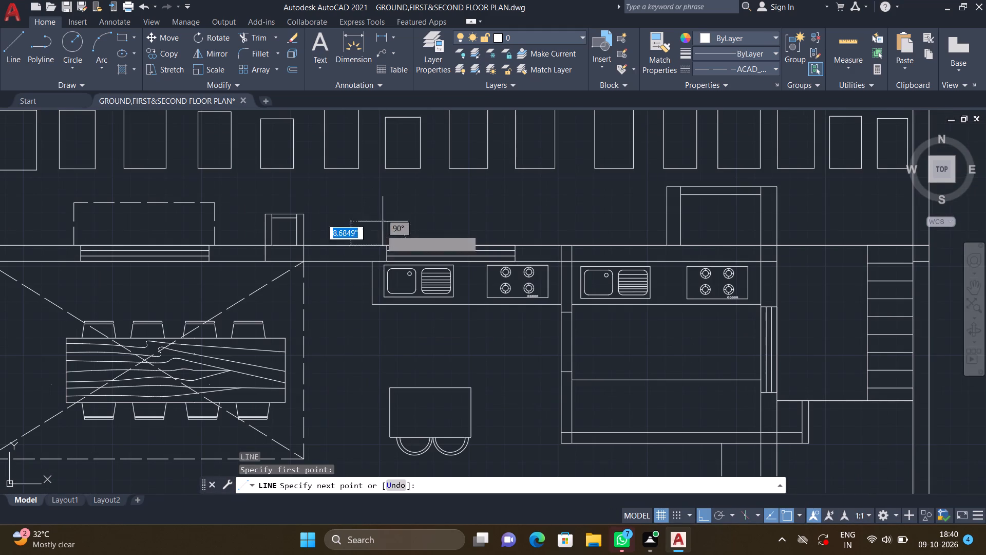
{"action": "middle_click_drag", "start_coordinate": [370, 216], "coordinate": [334, 254]}
{"action": "scroll", "coordinate": [345, 238], "scroll_direction": "up", "scroll_amount": 3}
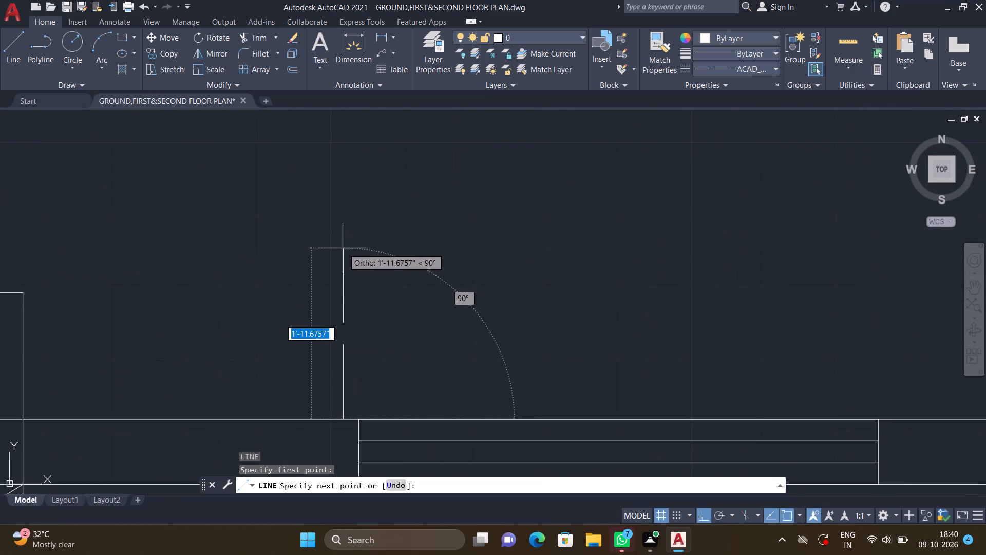
{"action": "left_click", "coordinate": [346, 226]}
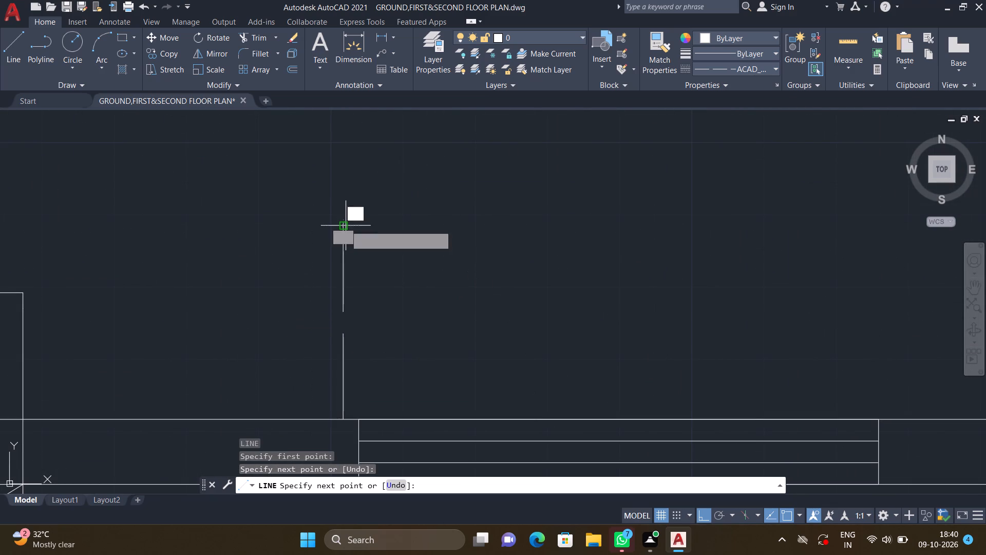
{"action": "scroll", "coordinate": [422, 215], "scroll_direction": "down", "scroll_amount": 3}
{"action": "middle_click_drag", "start_coordinate": [490, 214], "coordinate": [453, 210]}
{"action": "scroll", "coordinate": [525, 223], "scroll_direction": "up", "scroll_amount": 1}
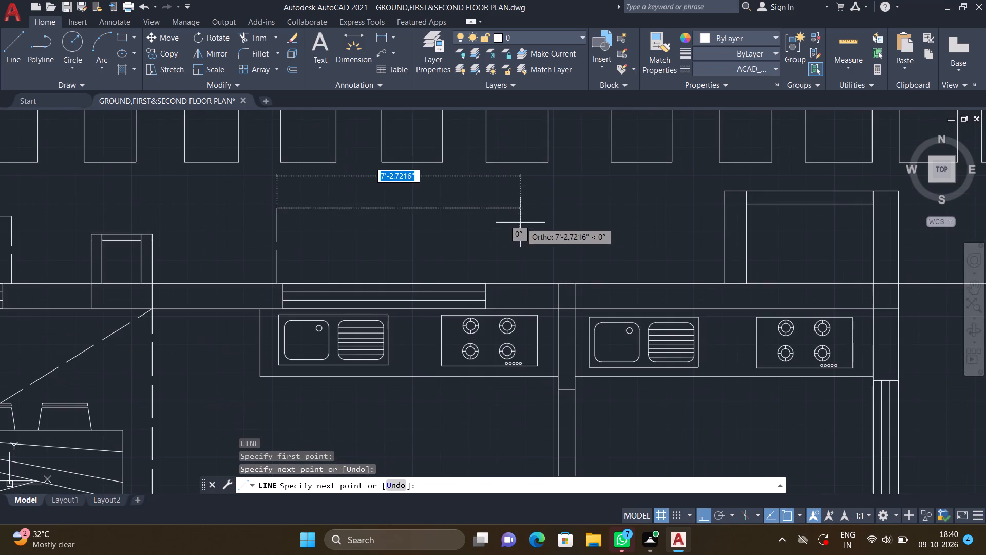
{"action": "scroll", "coordinate": [489, 218], "scroll_direction": "up", "scroll_amount": 1}
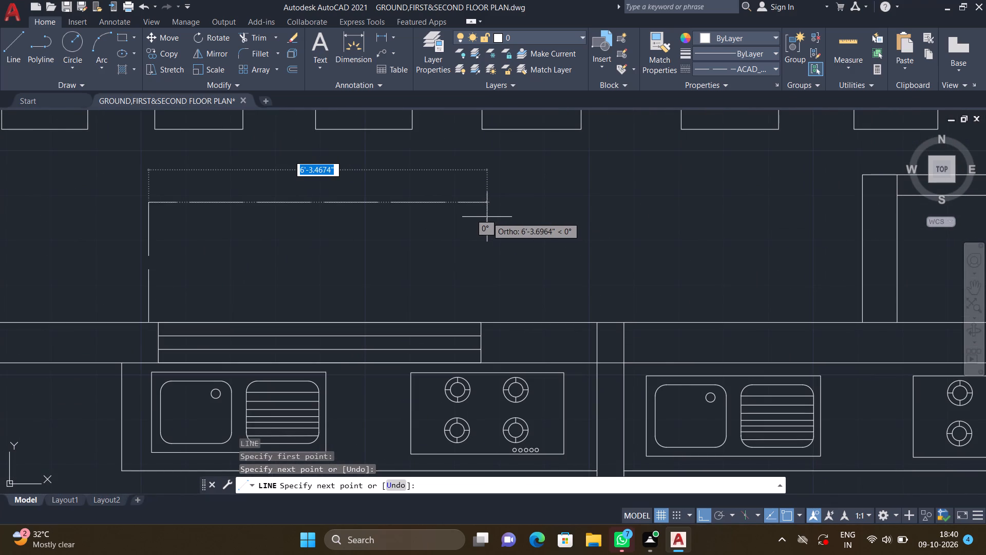
{"action": "double_click", "coordinate": [488, 208]}
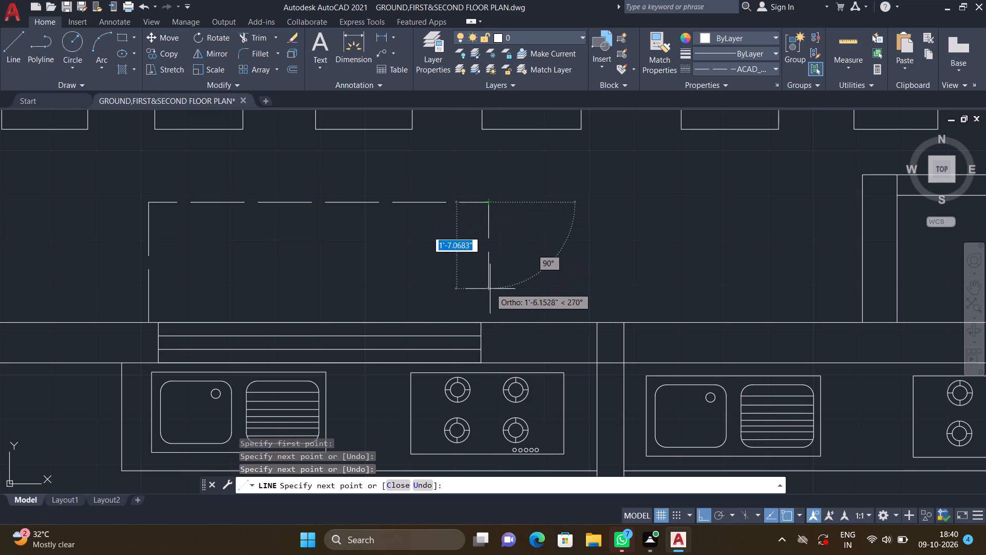
{"action": "left_click", "coordinate": [490, 321]}
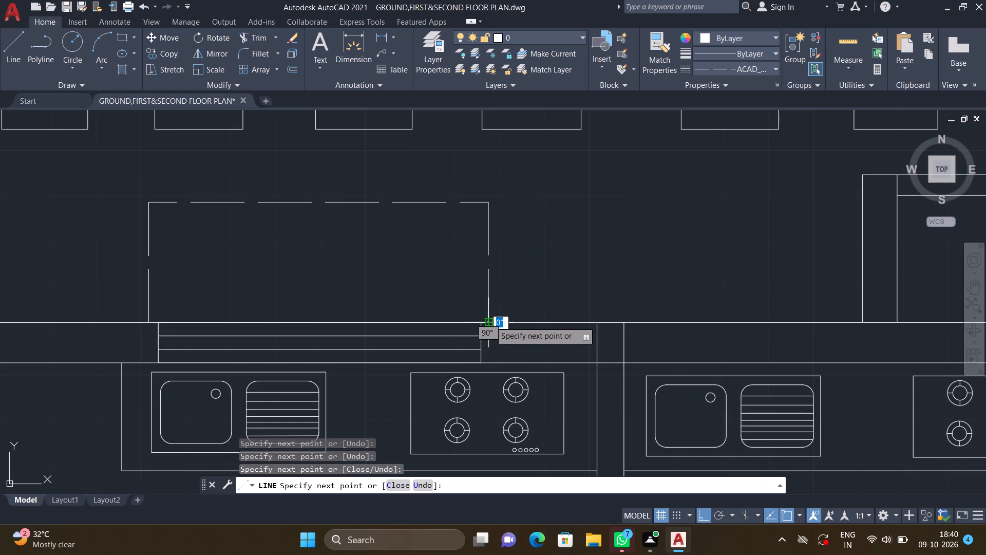
{"action": "key", "text": "Return"}
Draw a vertical dashed line joining the outer ends of the two wall projections beside the window of the bedroom's attached toilet.
{"action": "scroll", "coordinate": [550, 290], "scroll_direction": "down", "scroll_amount": 3}
{"action": "middle_click_drag", "start_coordinate": [538, 290], "coordinate": [488, 287]}
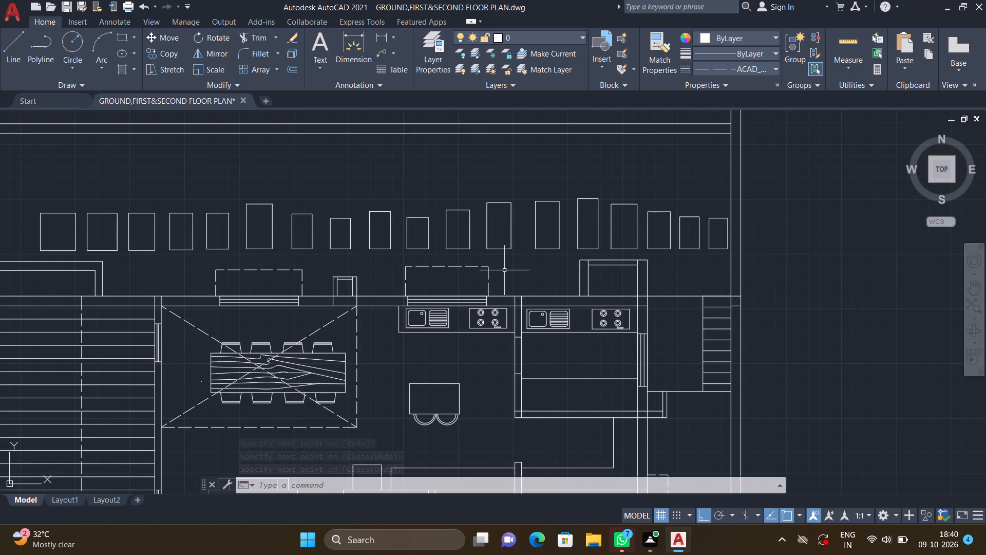
{"action": "middle_click_drag", "start_coordinate": [506, 273], "coordinate": [352, 250]}
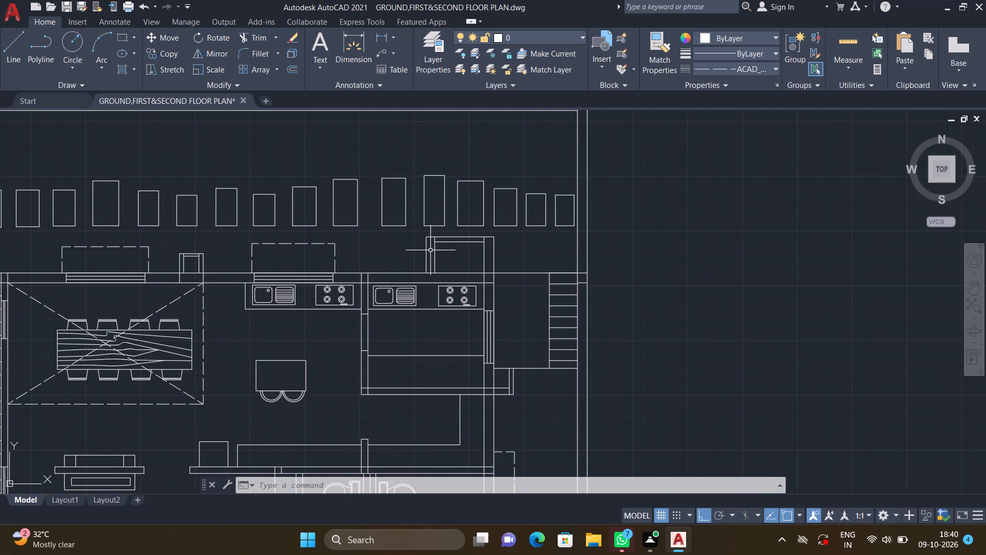
{"action": "scroll", "coordinate": [438, 255], "scroll_direction": "down", "scroll_amount": 1}
{"action": "middle_click_drag", "start_coordinate": [374, 298], "coordinate": [414, 251]}
{"action": "scroll", "coordinate": [414, 251], "scroll_direction": "down", "scroll_amount": 2}
{"action": "middle_click_drag", "start_coordinate": [369, 318], "coordinate": [361, 297]}
{"action": "scroll", "coordinate": [452, 347], "scroll_direction": "up", "scroll_amount": 2}
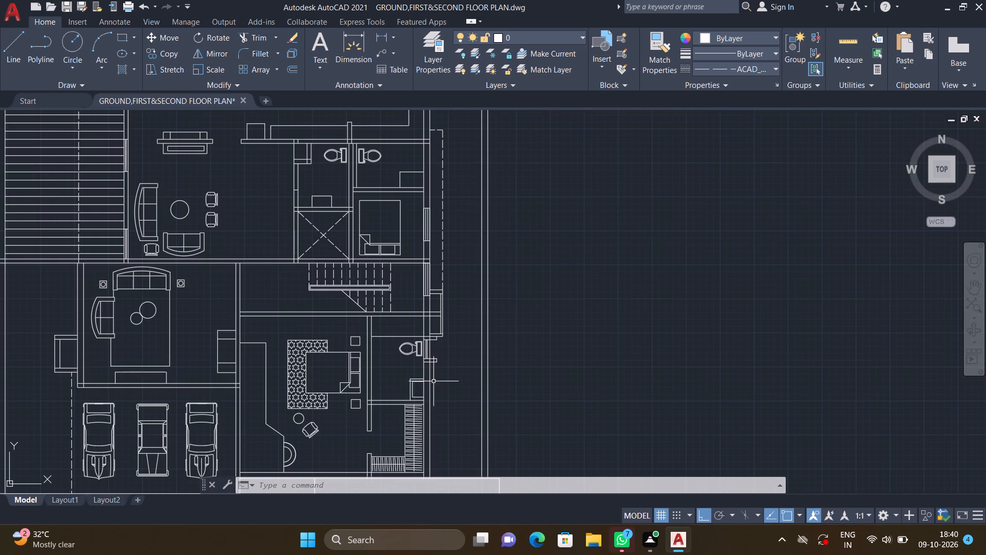
{"action": "scroll", "coordinate": [448, 340], "scroll_direction": "up", "scroll_amount": 2}
{"action": "middle_click_drag", "start_coordinate": [459, 347], "coordinate": [520, 299]}
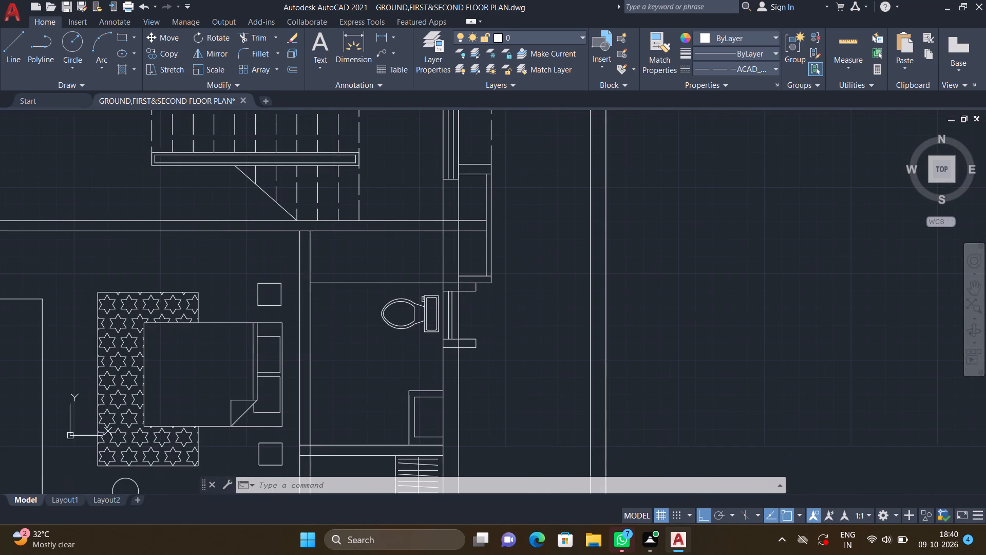
{"action": "scroll", "coordinate": [482, 302], "scroll_direction": "up", "scroll_amount": 2}
{"action": "key", "text": "l"}
{"action": "key", "text": "Return"}
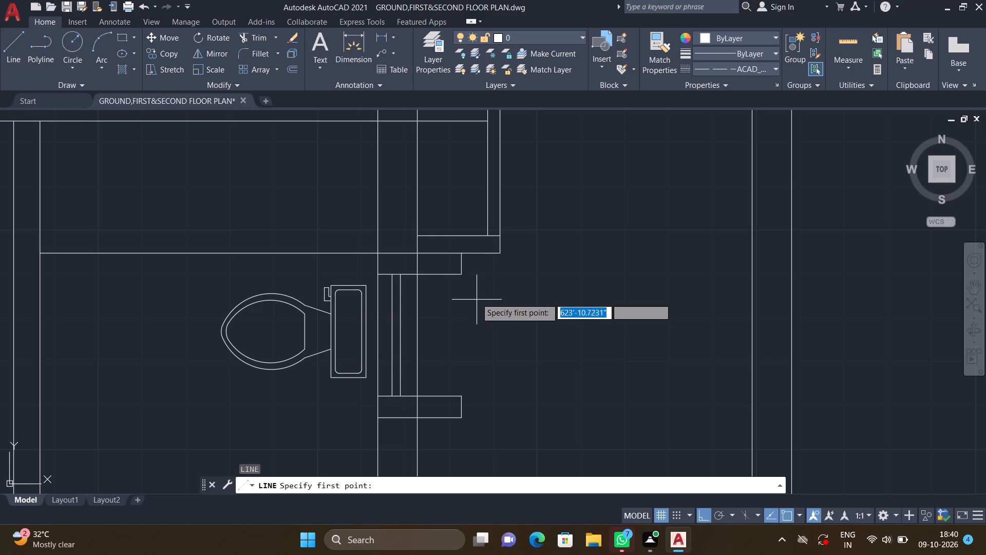
{"action": "left_click", "coordinate": [459, 272]}
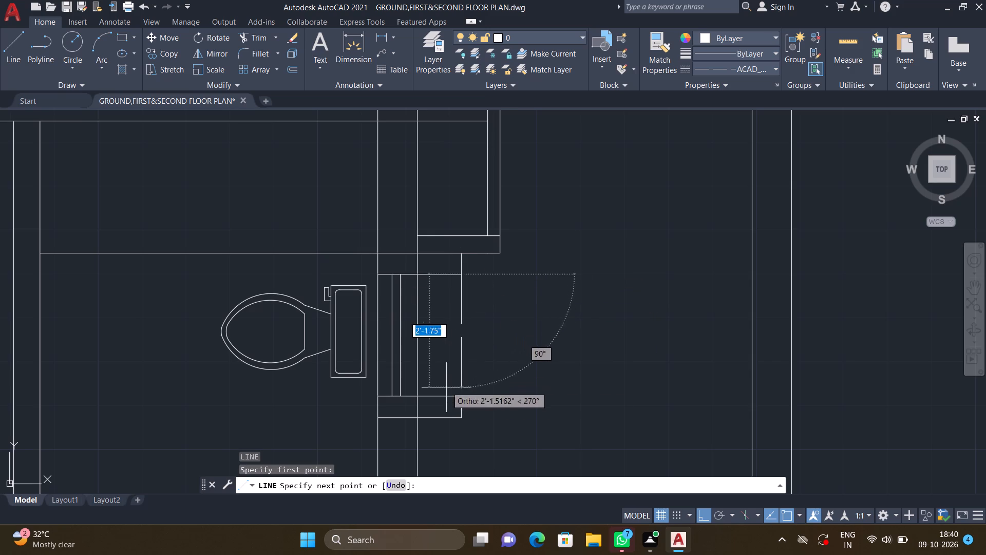
{"action": "left_click", "coordinate": [462, 397]}
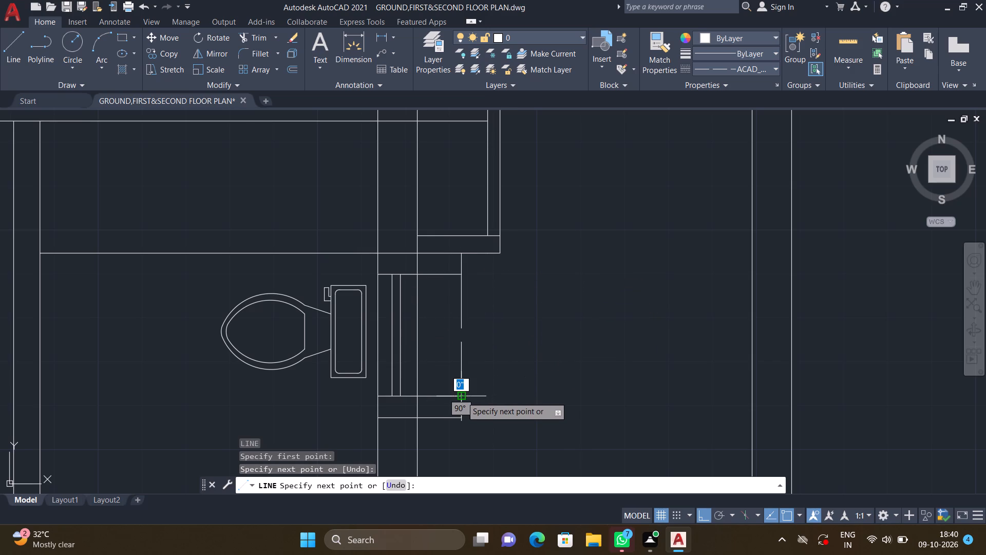
{"action": "key", "text": "Return"}
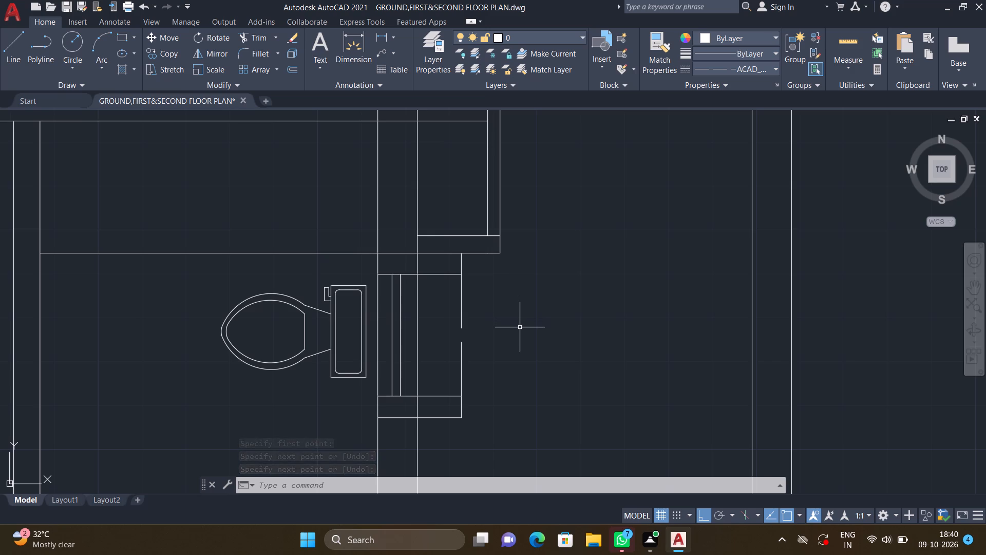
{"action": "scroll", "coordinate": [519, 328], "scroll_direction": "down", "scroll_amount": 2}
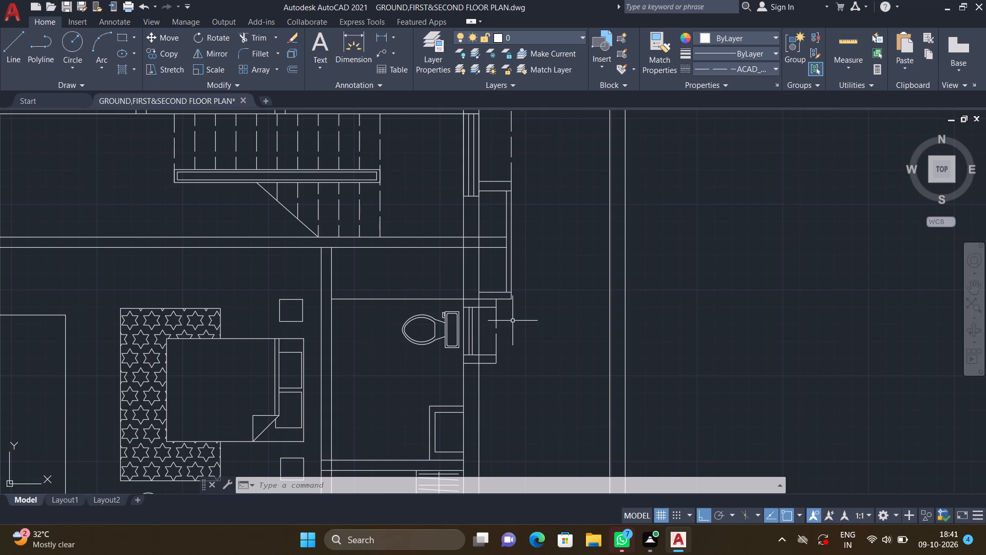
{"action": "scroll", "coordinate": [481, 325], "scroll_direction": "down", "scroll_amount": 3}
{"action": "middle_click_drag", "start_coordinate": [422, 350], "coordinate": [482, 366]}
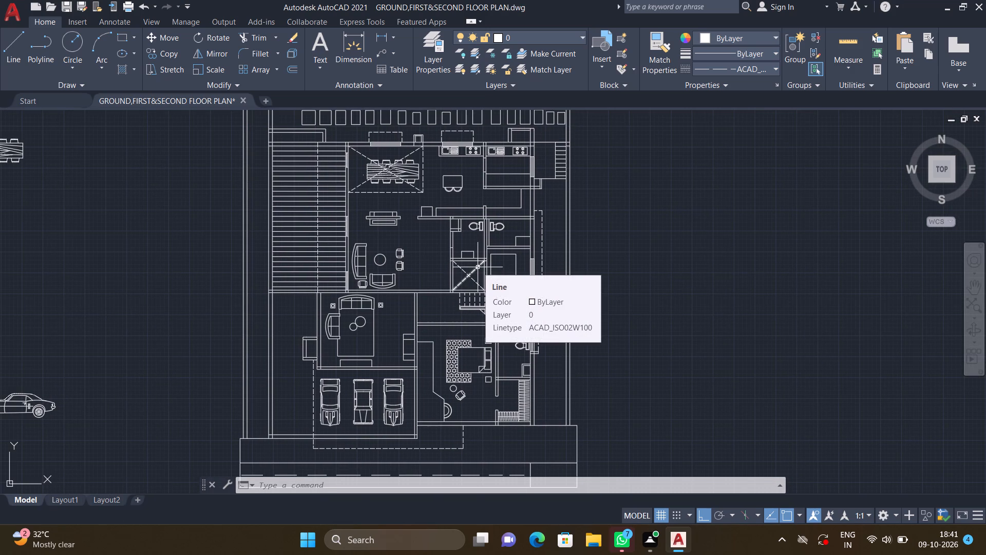
With Ortho off, draw a dashed diagonal across the upper shaft compartment outside the staircase wall, from its upper wall-side corner to the opposite corner.
{"action": "middle_click_drag", "start_coordinate": [517, 272], "coordinate": [427, 287]}
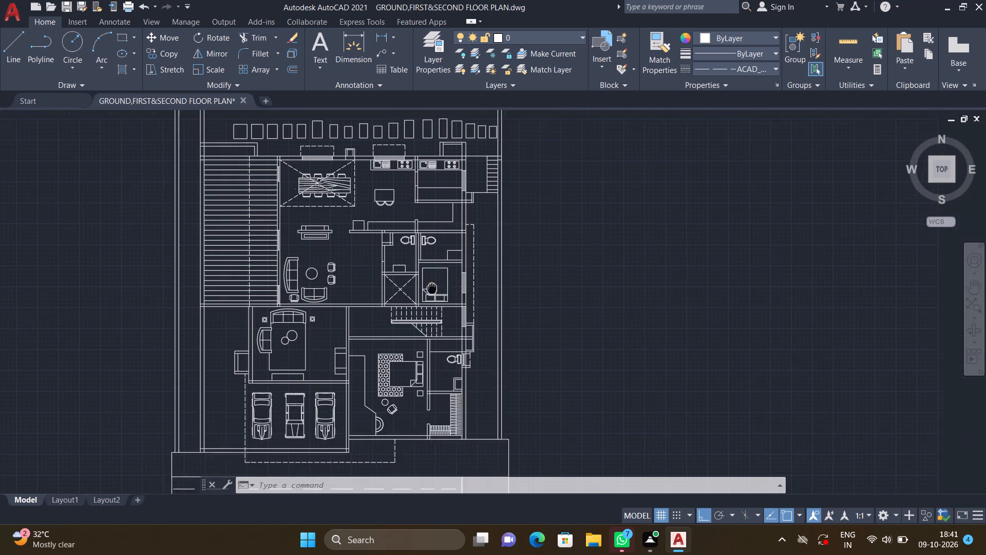
{"action": "middle_click_drag", "start_coordinate": [427, 287], "coordinate": [427, 288]}
{"action": "scroll", "coordinate": [454, 345], "scroll_direction": "up", "scroll_amount": 2}
{"action": "scroll", "coordinate": [428, 305], "scroll_direction": "up", "scroll_amount": 3}
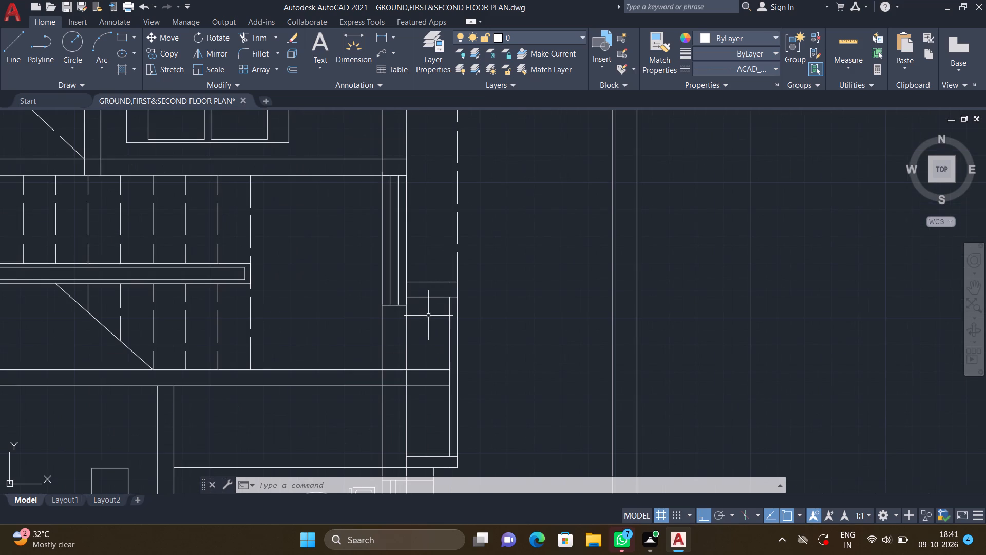
{"action": "key", "text": "l"}
{"action": "key", "text": "Return"}
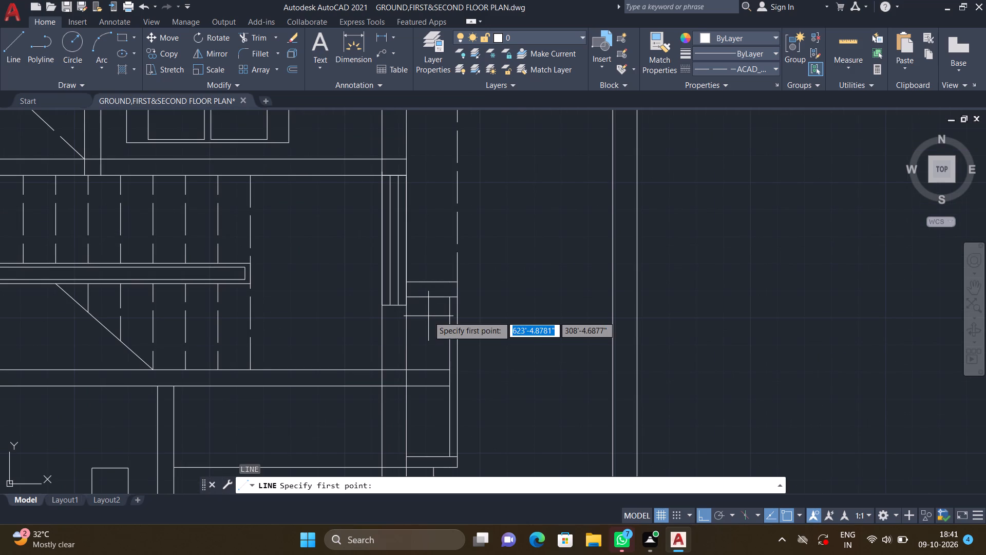
{"action": "key", "text": "F8"}
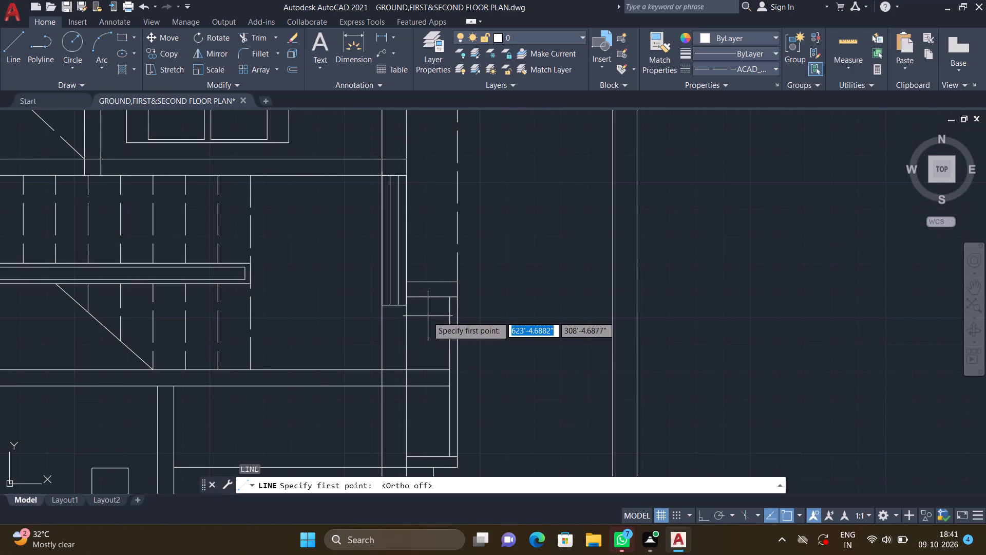
{"action": "middle_click_drag", "start_coordinate": [414, 326], "coordinate": [400, 270]}
{"action": "scroll", "coordinate": [410, 288], "scroll_direction": "down", "scroll_amount": 1}
{"action": "scroll", "coordinate": [406, 263], "scroll_direction": "up", "scroll_amount": 3}
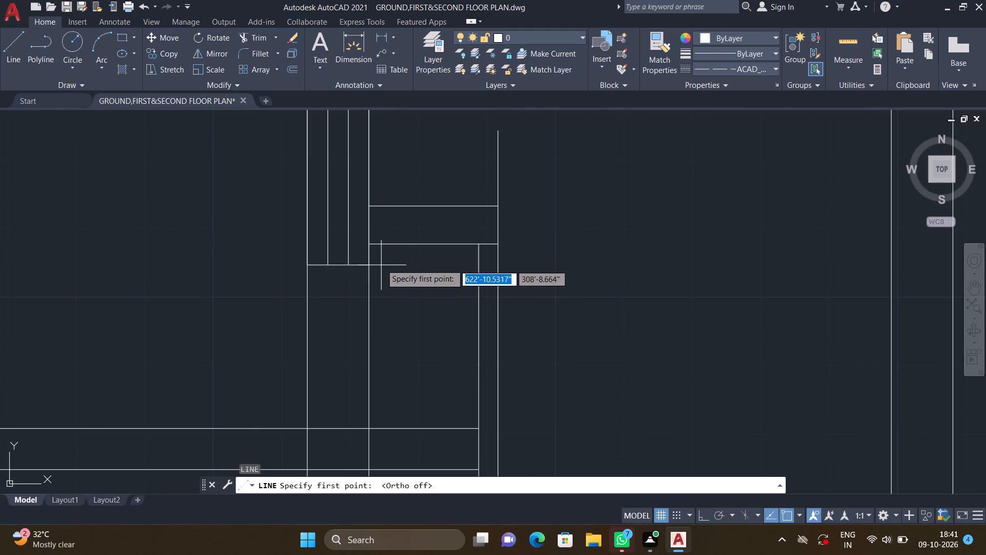
{"action": "left_click", "coordinate": [368, 244]}
{"action": "middle_click_drag", "start_coordinate": [401, 345], "coordinate": [388, 316]}
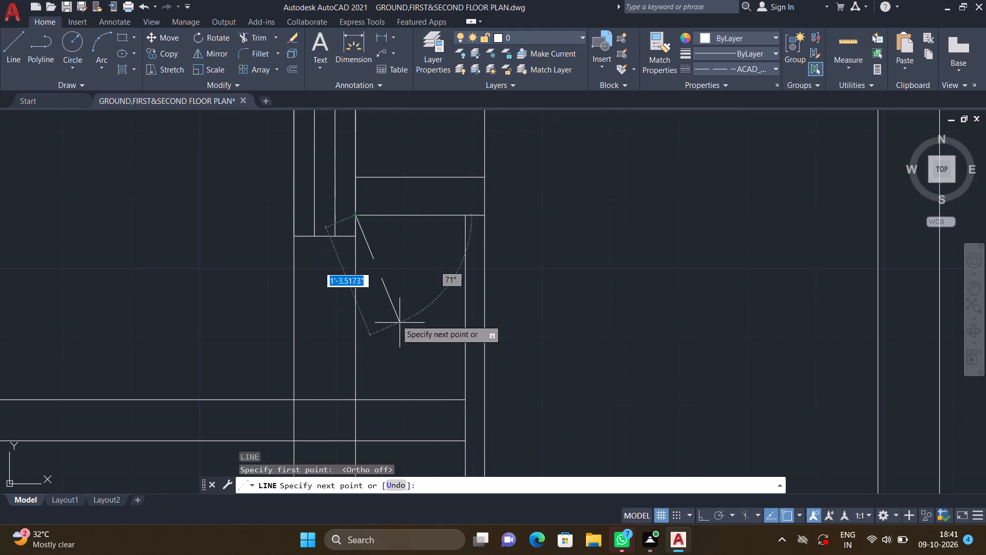
{"action": "double_click", "coordinate": [463, 397]}
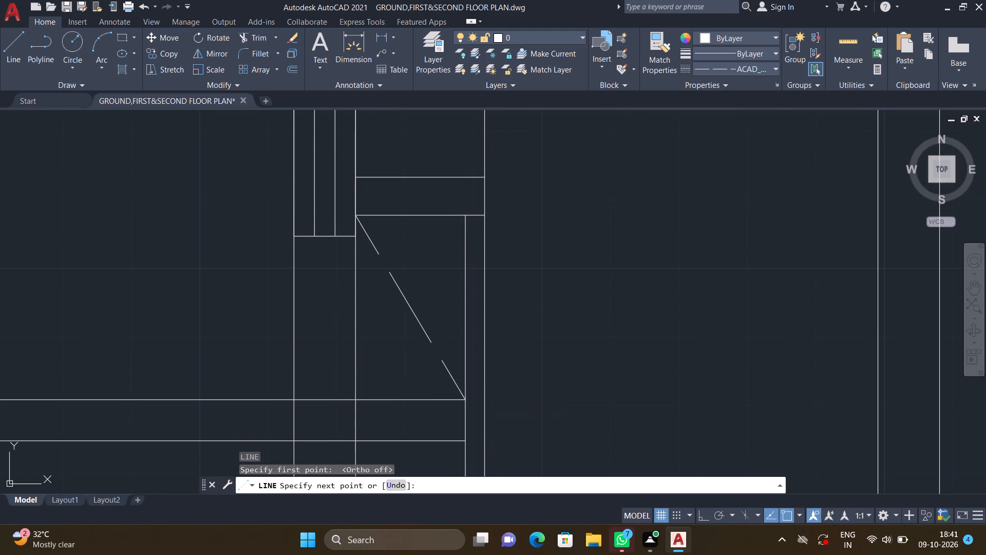
{"action": "key", "text": "Return"}
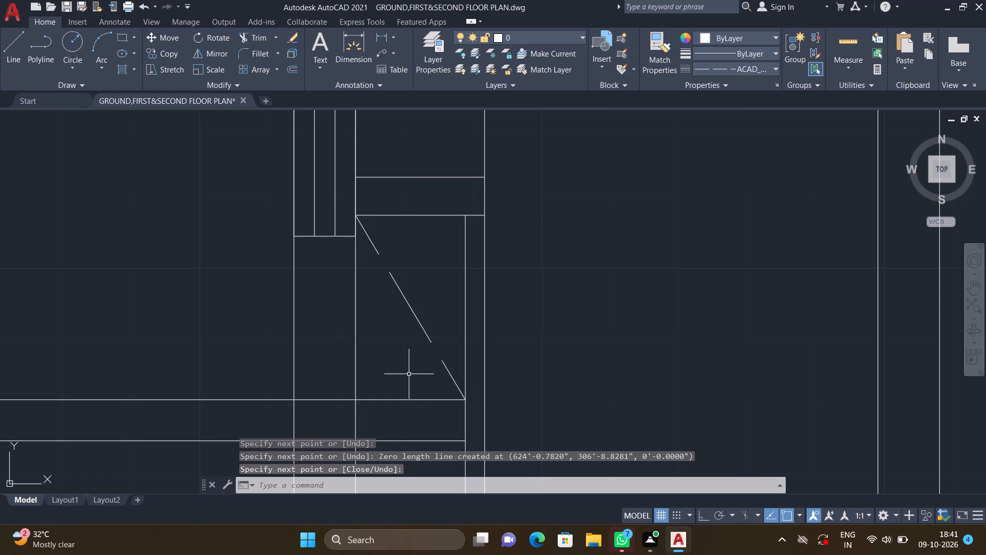
Draw the second dashed diagonal across the upper shaft compartment, from its lower wall-side corner to the upper outer corner.
{"action": "key", "text": "space"}
{"action": "double_click", "coordinate": [356, 400]}
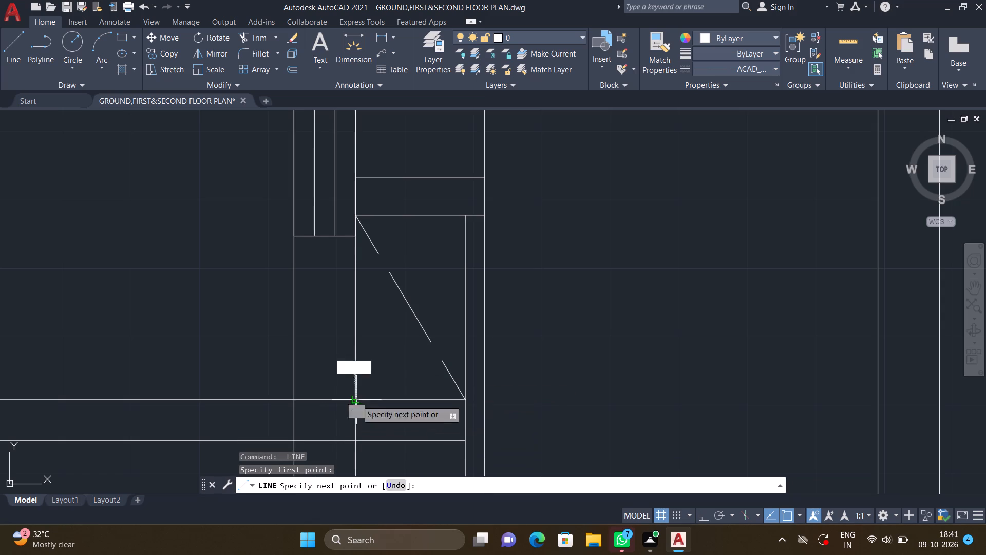
{"action": "middle_click_drag", "start_coordinate": [414, 295], "coordinate": [413, 302]}
{"action": "scroll", "coordinate": [413, 299], "scroll_direction": "down", "scroll_amount": 1}
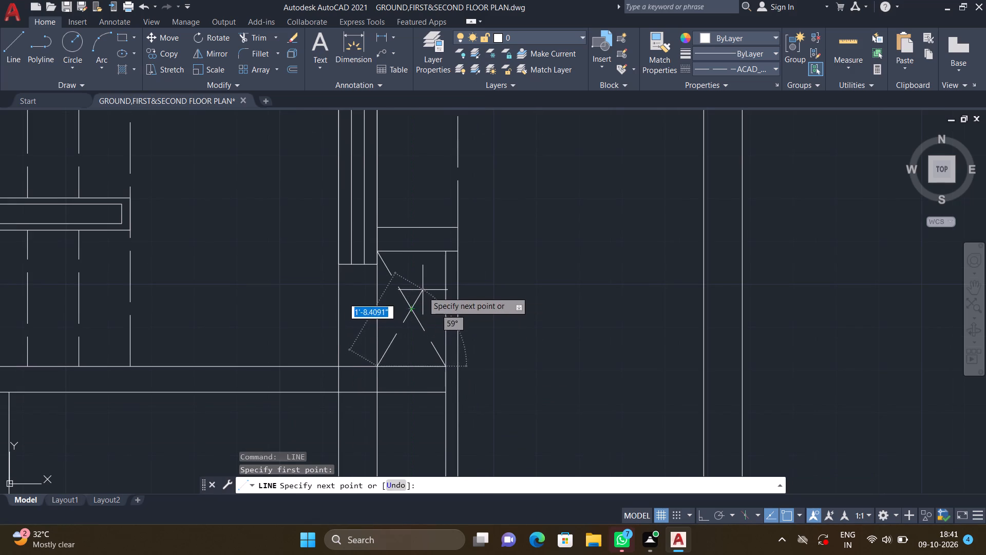
{"action": "middle_click_drag", "start_coordinate": [419, 285], "coordinate": [410, 307]}
{"action": "scroll", "coordinate": [433, 287], "scroll_direction": "up", "scroll_amount": 2}
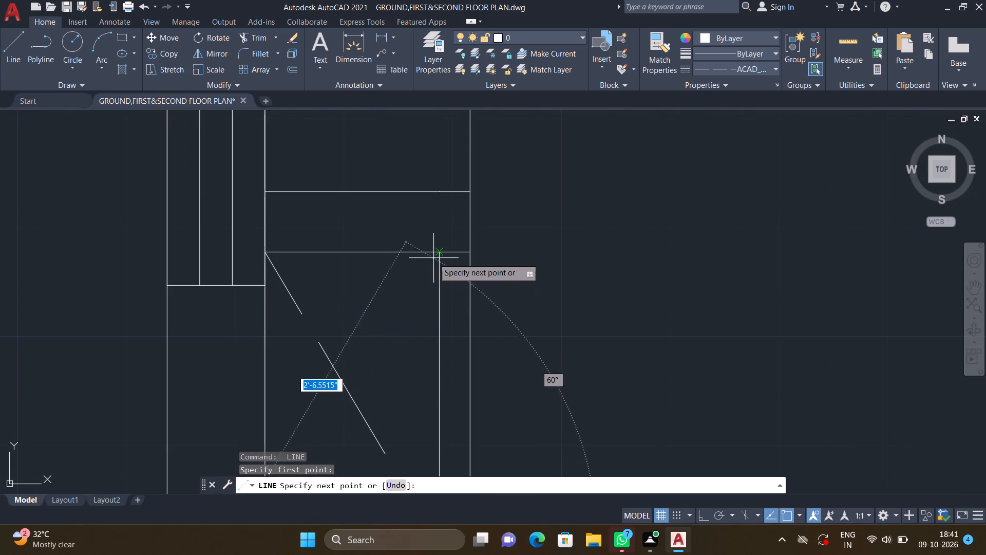
{"action": "double_click", "coordinate": [439, 253]}
{"action": "key", "text": "Return"}
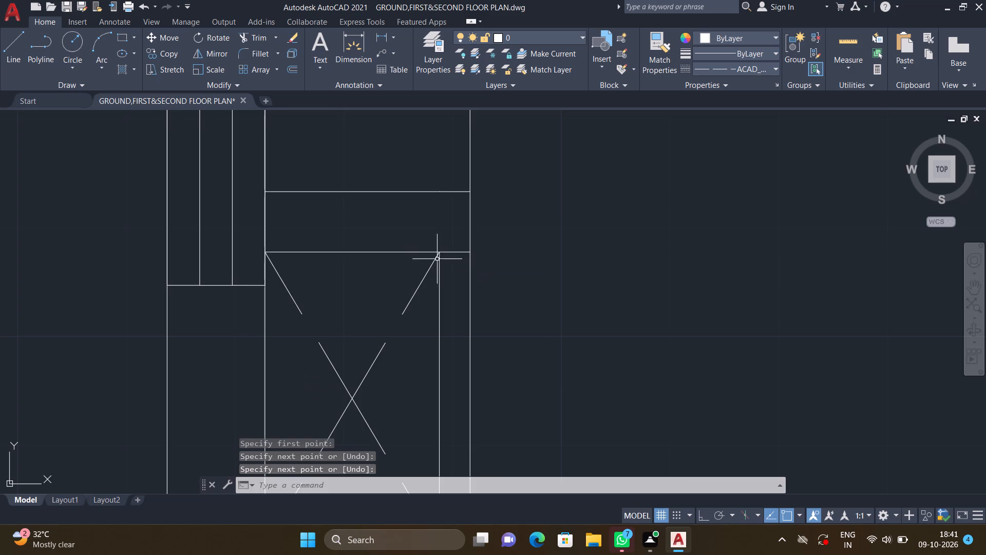
Draw a dashed diagonal across the lower shaft compartment above the toilet window, from its upper wall-side corner to the opposite corner.
{"action": "scroll", "coordinate": [431, 273], "scroll_direction": "down", "scroll_amount": 2}
{"action": "middle_click_drag", "start_coordinate": [393, 352], "coordinate": [390, 289]}
{"action": "scroll", "coordinate": [393, 290], "scroll_direction": "down", "scroll_amount": 1}
{"action": "scroll", "coordinate": [398, 339], "scroll_direction": "down", "scroll_amount": 1}
{"action": "middle_click_drag", "start_coordinate": [396, 336], "coordinate": [392, 302]}
{"action": "scroll", "coordinate": [390, 331], "scroll_direction": "up", "scroll_amount": 1}
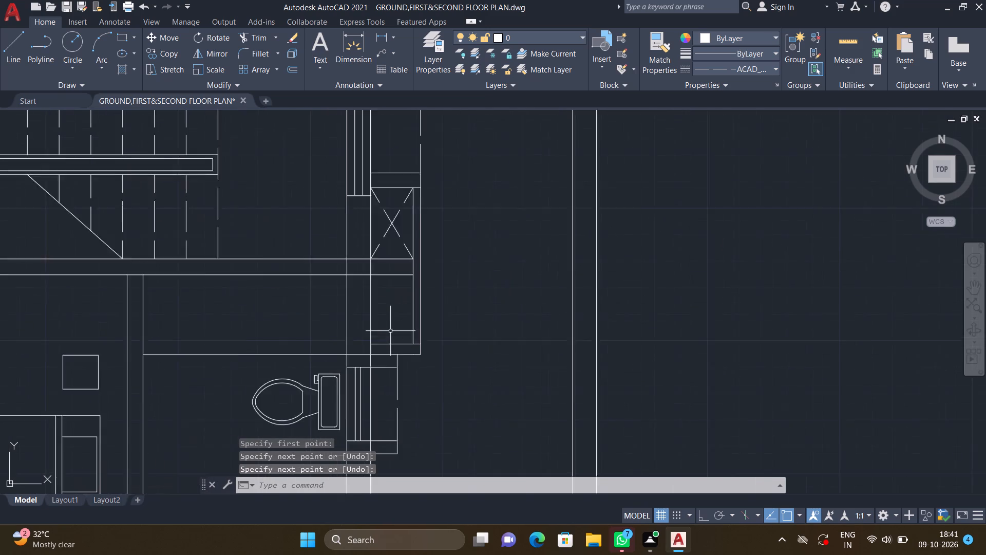
{"action": "scroll", "coordinate": [390, 331], "scroll_direction": "up", "scroll_amount": 1}
{"action": "key", "text": "l"}
{"action": "key", "text": "Return"}
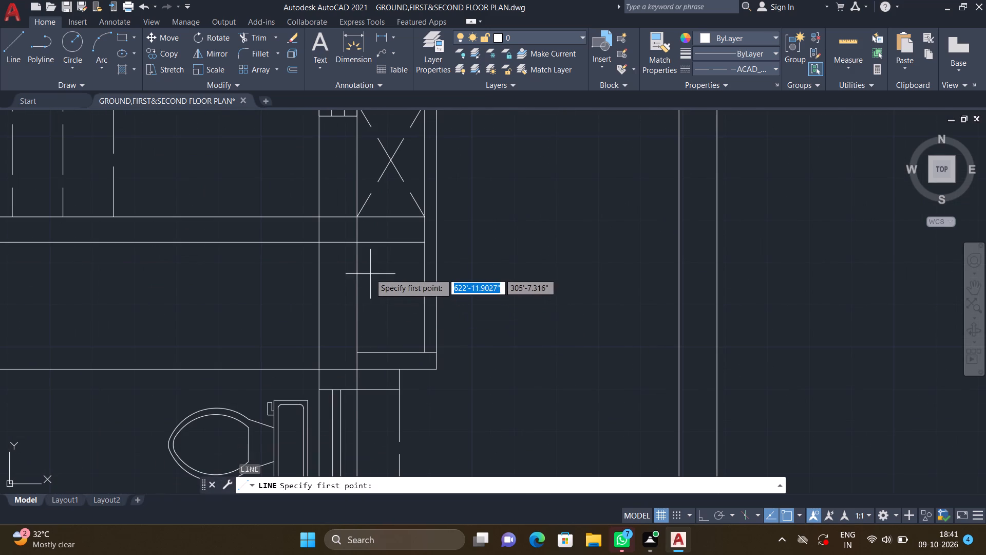
{"action": "scroll", "coordinate": [357, 254], "scroll_direction": "up", "scroll_amount": 1}
{"action": "left_click", "coordinate": [355, 233]}
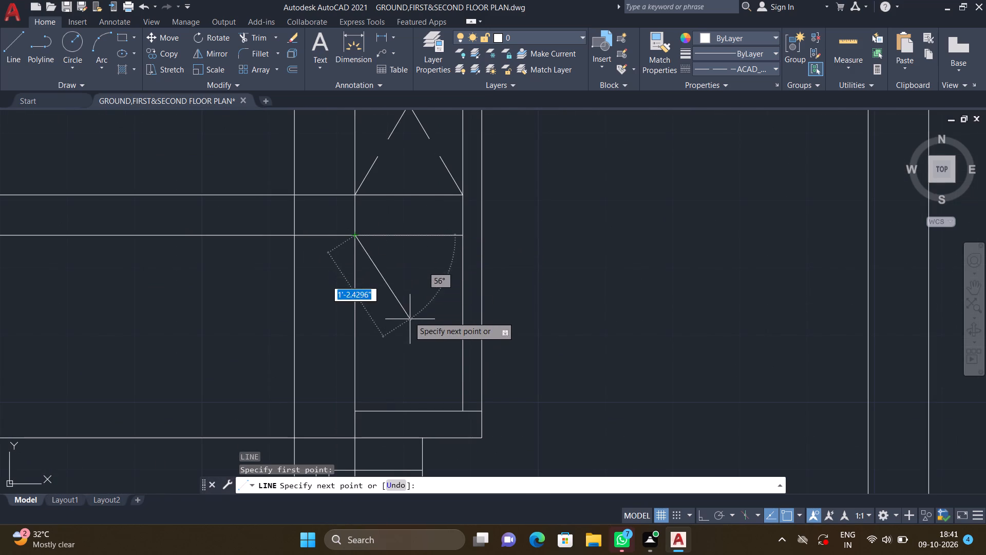
{"action": "left_click", "coordinate": [462, 409]}
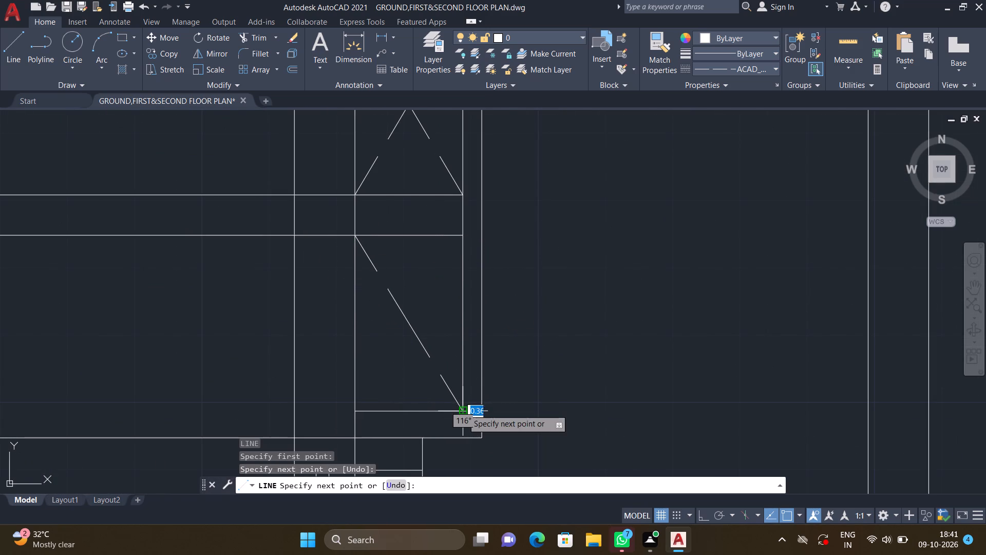
{"action": "key", "text": "Return"}
Draw the second dashed diagonal across the lower shaft compartment, from its lower wall-side corner to the upper outer corner.
{"action": "key", "text": "space"}
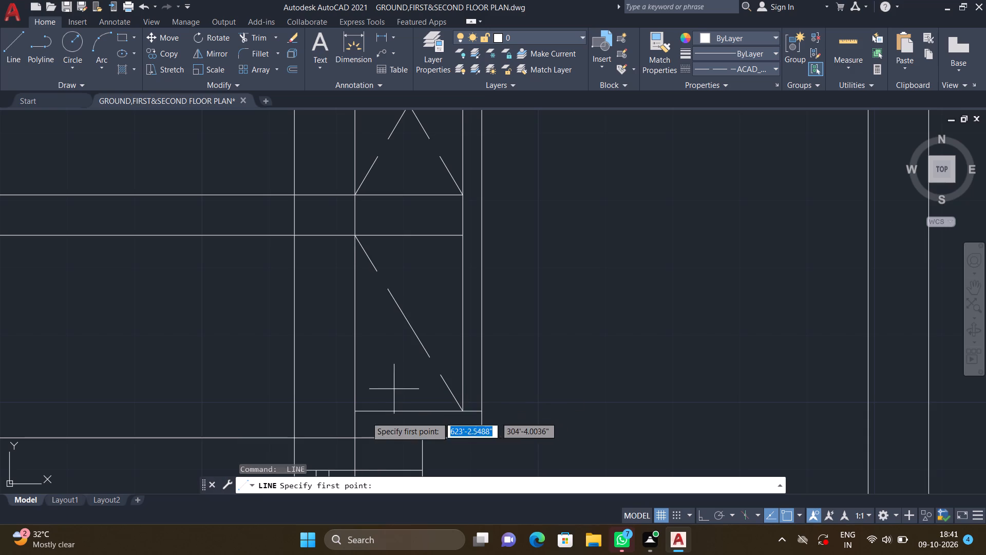
{"action": "left_click", "coordinate": [357, 412]}
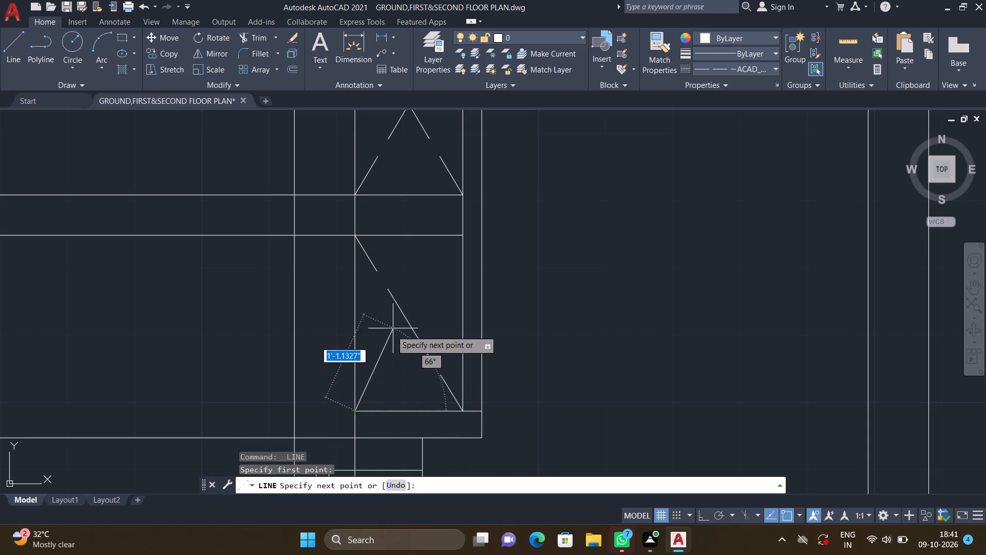
{"action": "middle_click_drag", "start_coordinate": [411, 301], "coordinate": [406, 325]}
{"action": "scroll", "coordinate": [441, 275], "scroll_direction": "up", "scroll_amount": 2}
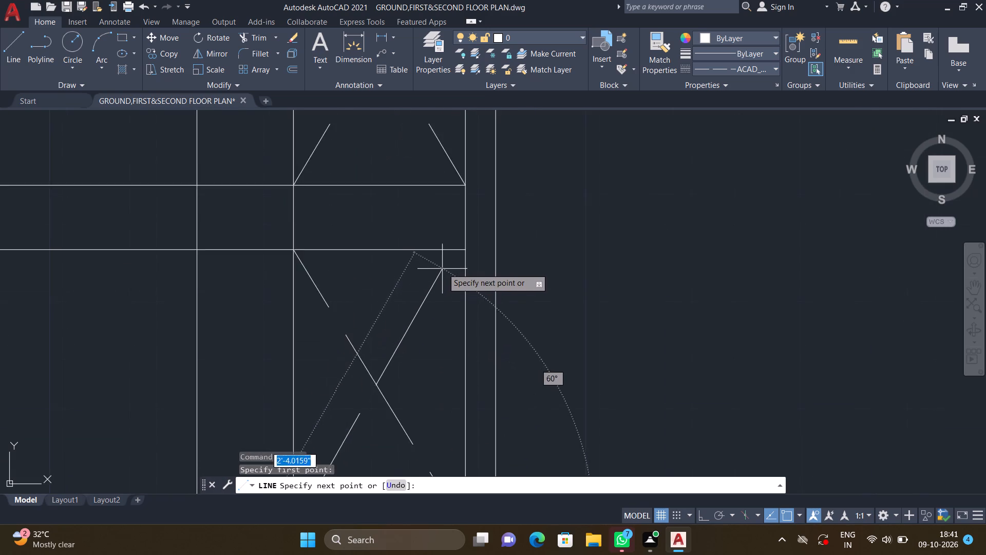
{"action": "double_click", "coordinate": [474, 239]}
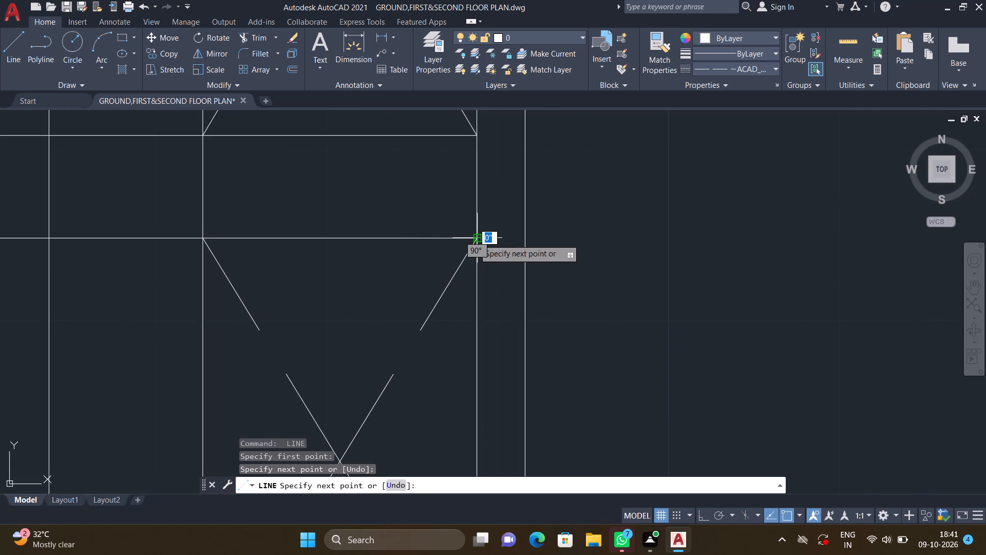
{"action": "key", "text": "Return"}
Set the current linetype to Continuous.
{"action": "scroll", "coordinate": [450, 299], "scroll_direction": "down", "scroll_amount": 3}
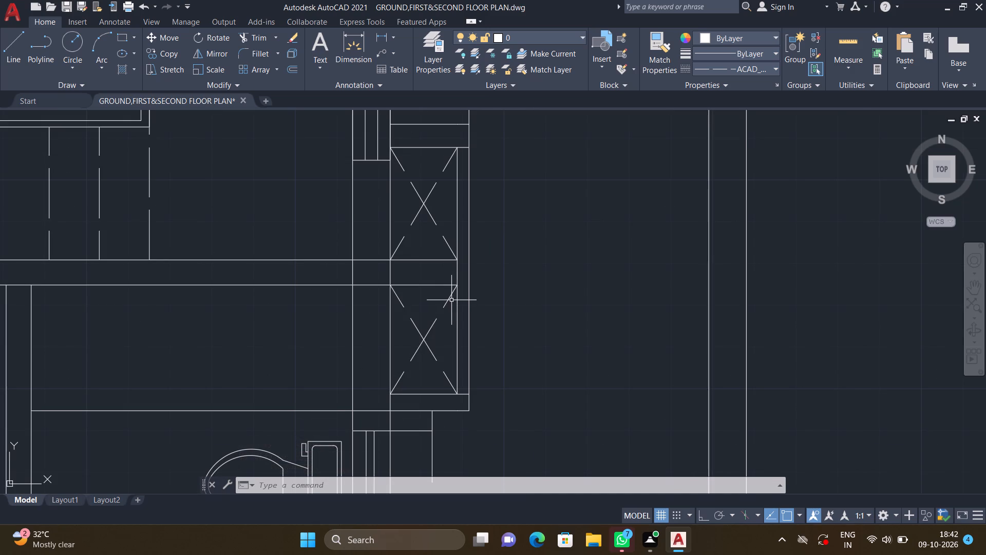
{"action": "scroll", "coordinate": [451, 311], "scroll_direction": "down", "scroll_amount": 2}
{"action": "scroll", "coordinate": [428, 363], "scroll_direction": "down", "scroll_amount": 1}
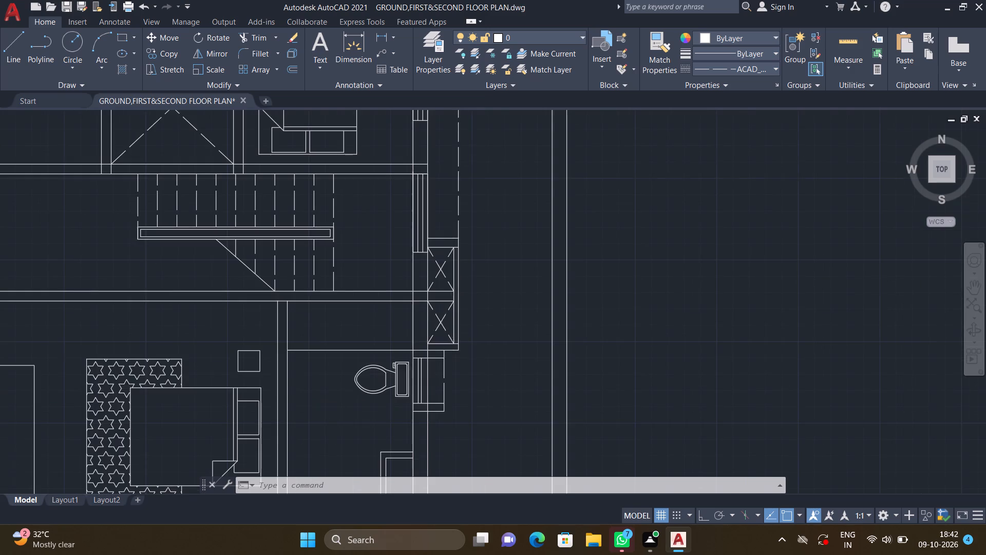
{"action": "scroll", "coordinate": [428, 363], "scroll_direction": "down", "scroll_amount": 2}
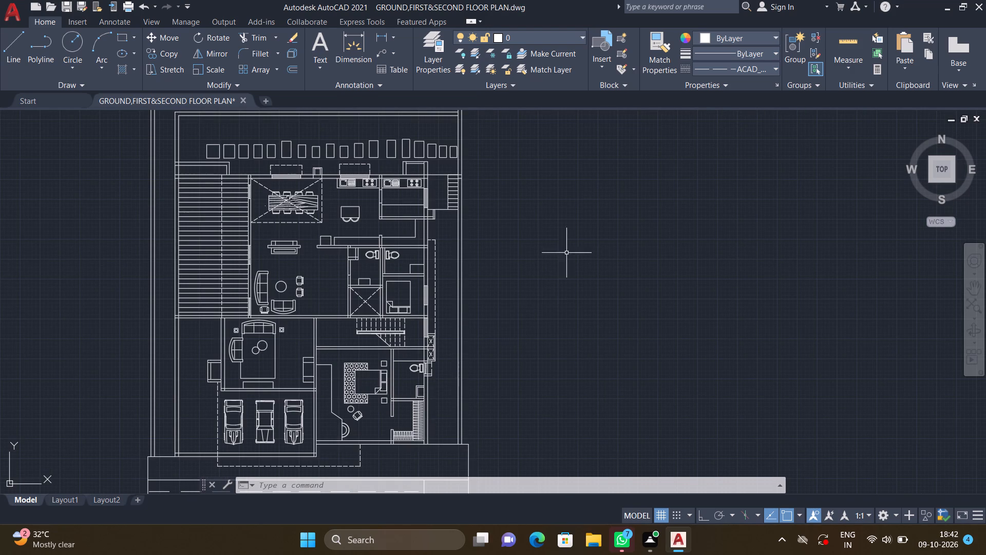
{"action": "double_click", "coordinate": [706, 63]}
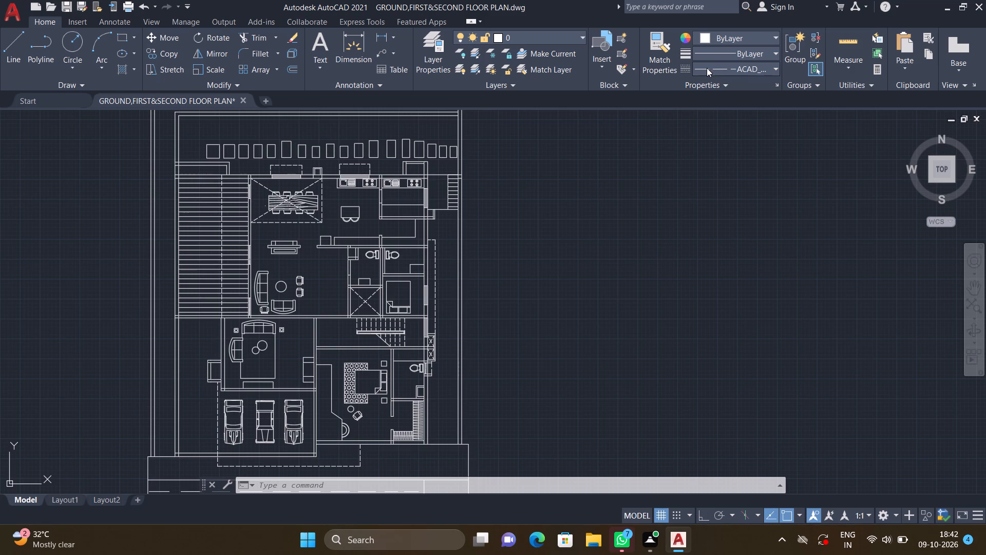
{"action": "double_click", "coordinate": [707, 68]}
{"action": "double_click", "coordinate": [708, 68]}
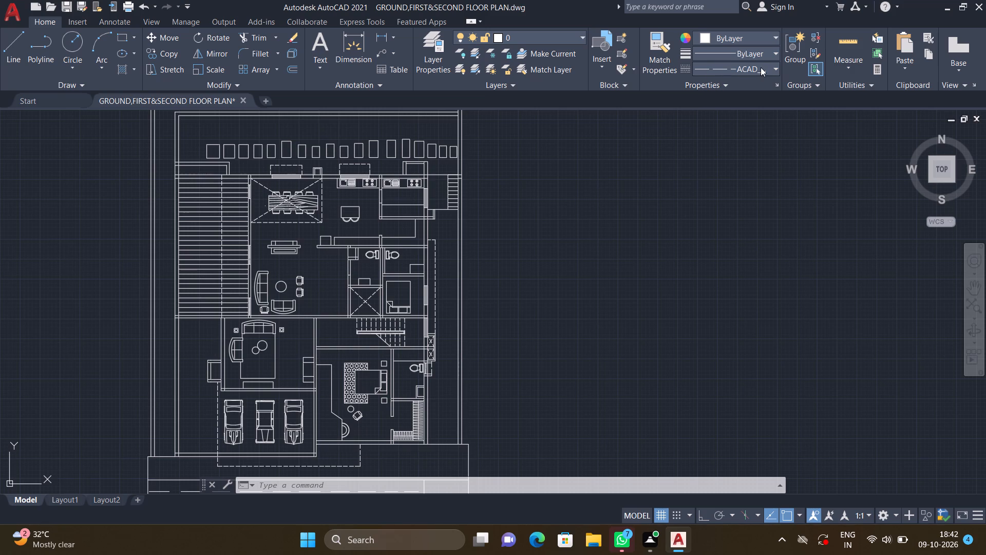
{"action": "double_click", "coordinate": [762, 67]}
{"action": "double_click", "coordinate": [762, 67]}
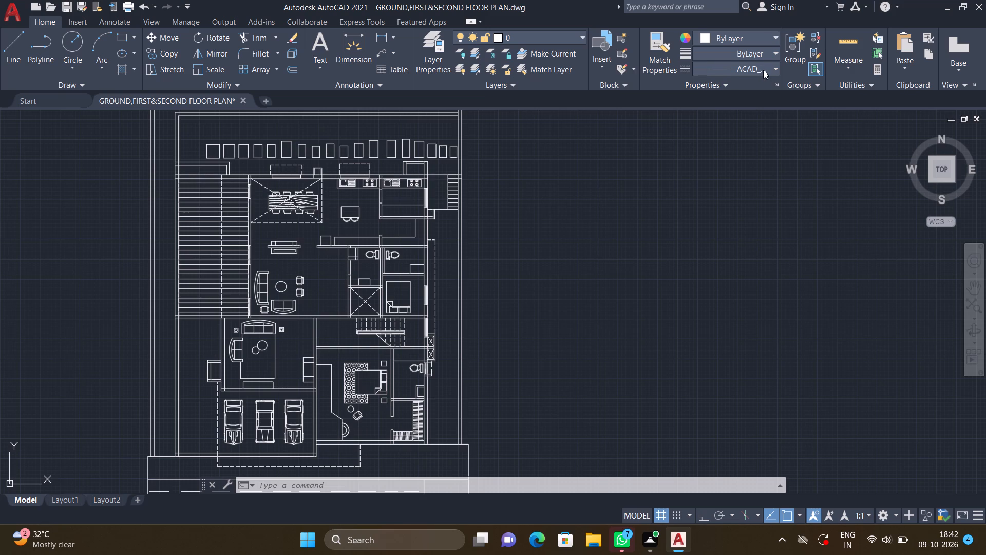
{"action": "triple_click", "coordinate": [763, 70]}
{"action": "left_click", "coordinate": [764, 70]}
{"action": "double_click", "coordinate": [770, 69]}
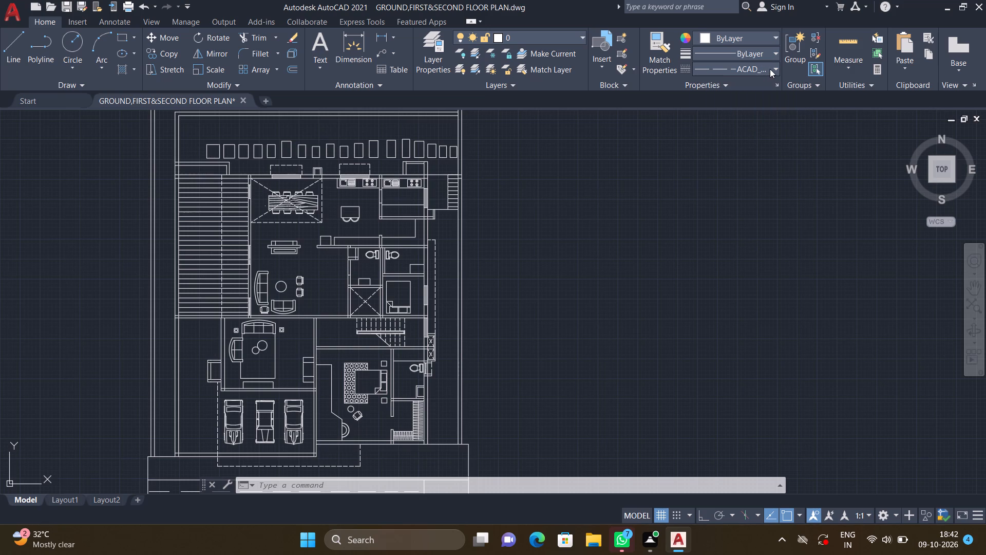
{"action": "double_click", "coordinate": [775, 67]}
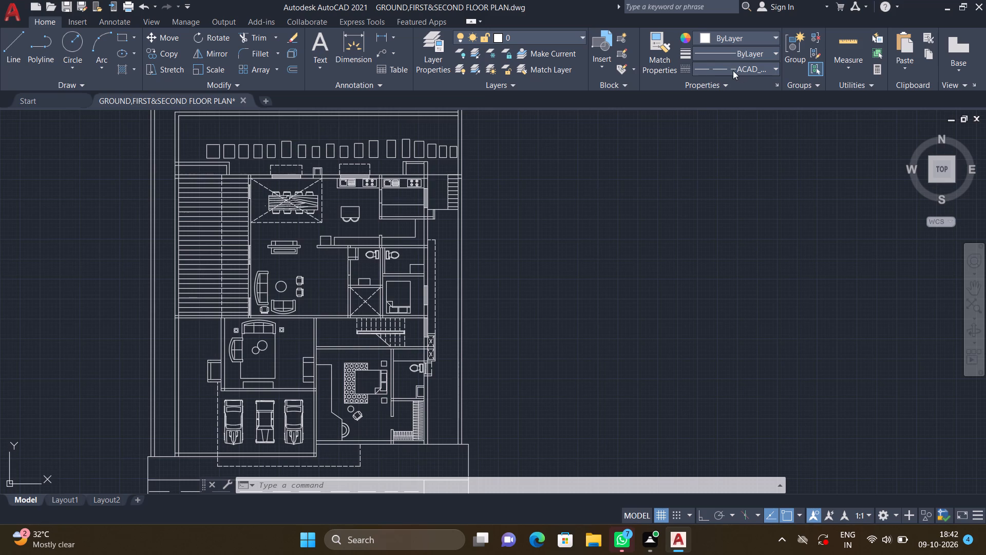
{"action": "left_click", "coordinate": [733, 70]}
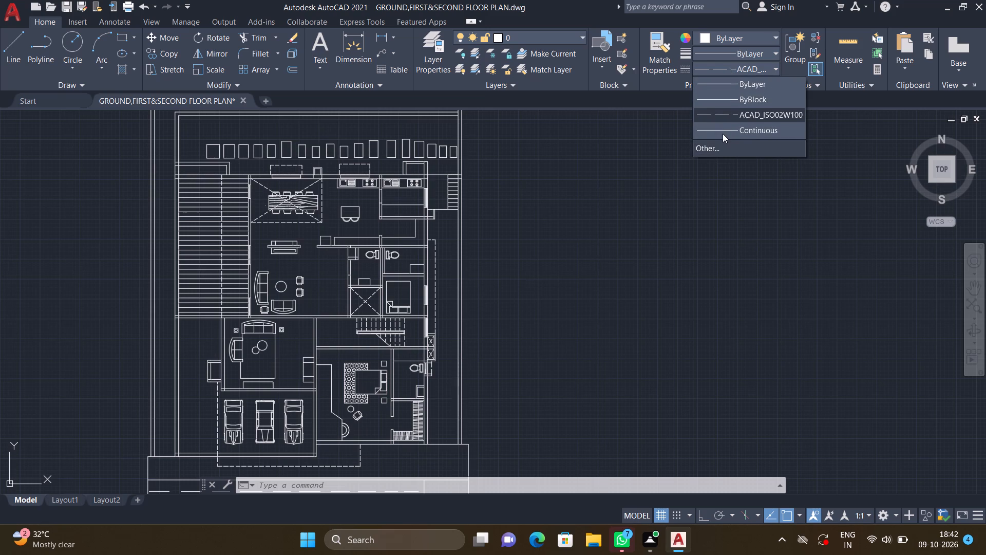
{"action": "double_click", "coordinate": [723, 130]}
{"action": "left_click", "coordinate": [608, 244]}
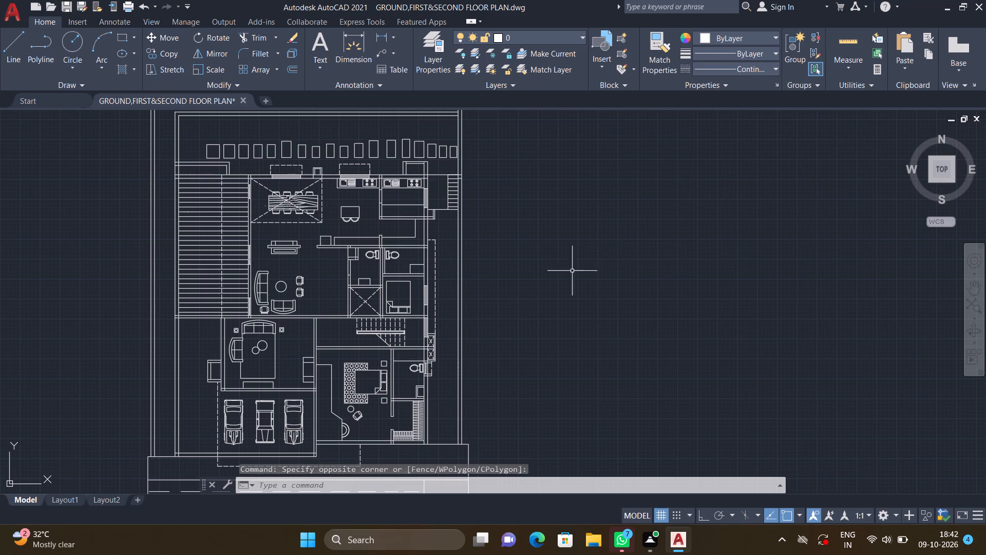
Draw a 6" horizontal line, with Ortho on, across the wall between the car parking and the bedroom, beside the nearest car.
{"action": "middle_click_drag", "start_coordinate": [430, 364], "coordinate": [563, 256]}
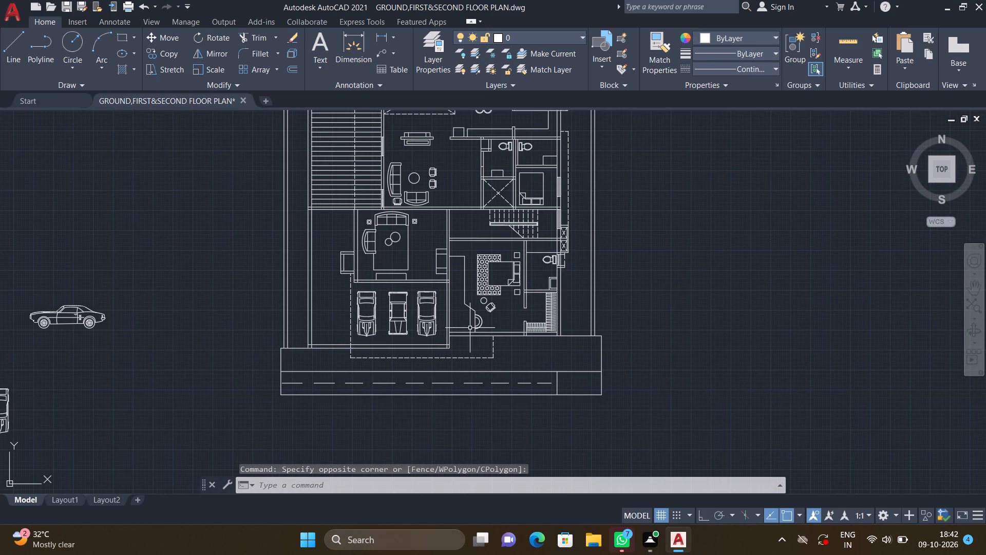
{"action": "scroll", "coordinate": [458, 339], "scroll_direction": "up", "scroll_amount": 2}
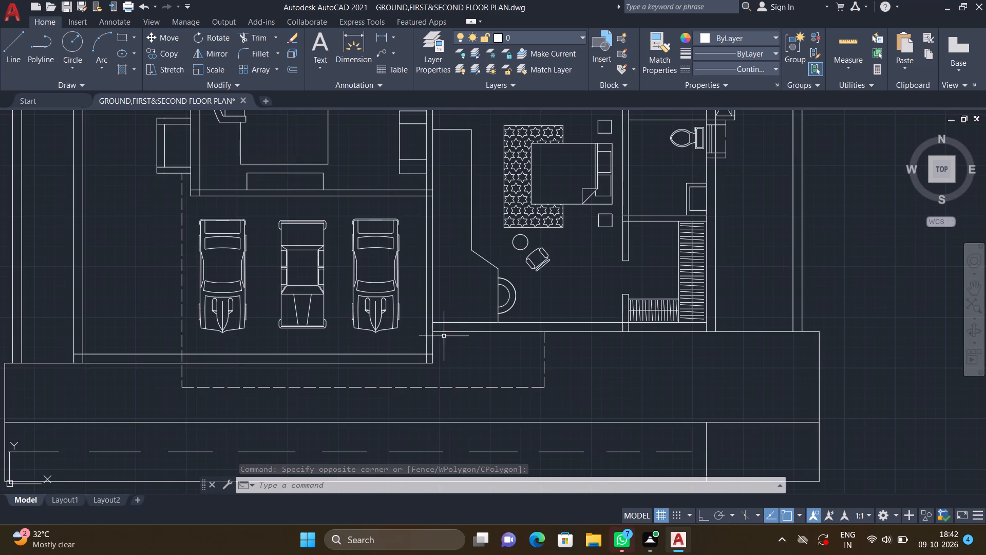
{"action": "scroll", "coordinate": [433, 332], "scroll_direction": "up", "scroll_amount": 3}
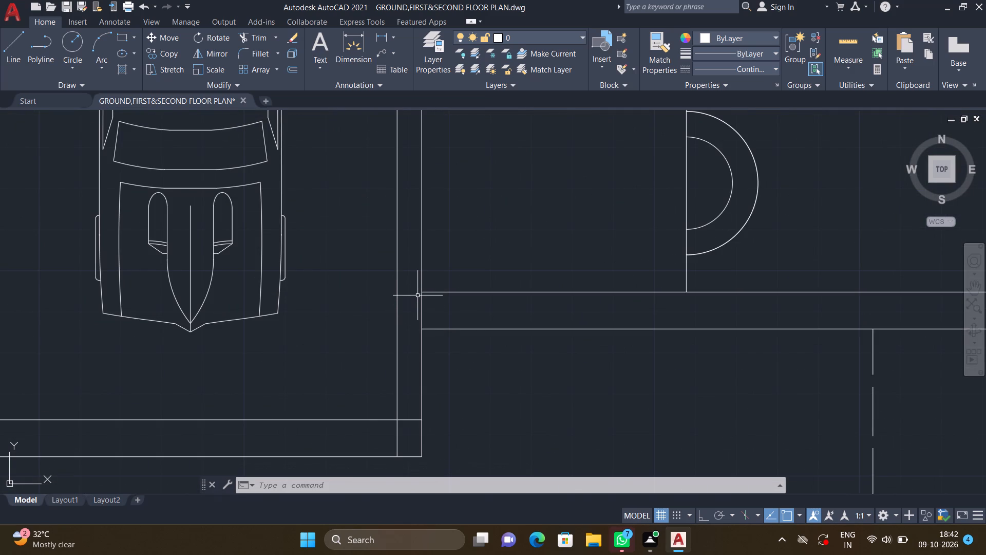
{"action": "middle_click_drag", "start_coordinate": [412, 297], "coordinate": [424, 369]}
{"action": "key", "text": "l"}
{"action": "key", "text": "Return"}
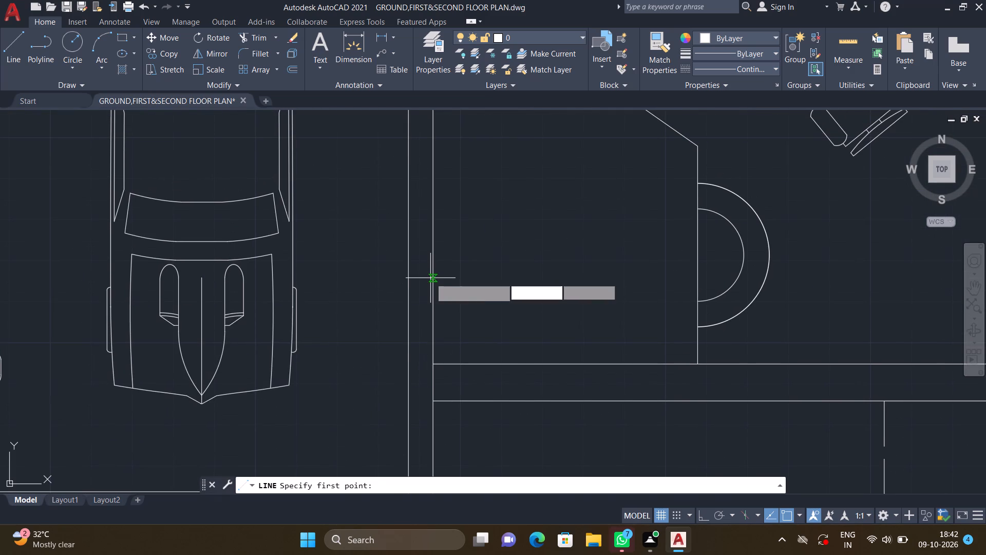
{"action": "scroll", "coordinate": [420, 250], "scroll_direction": "down", "scroll_amount": 1}
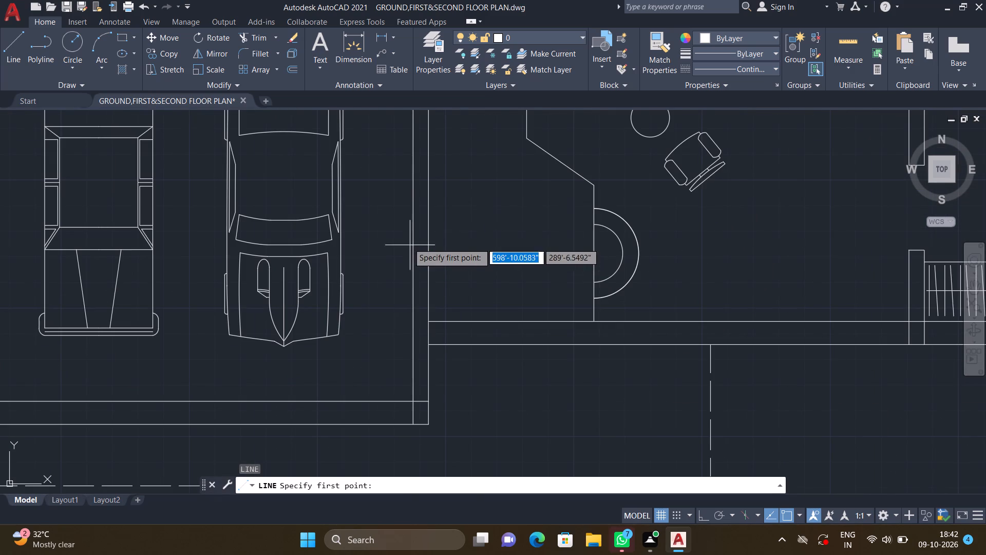
{"action": "scroll", "coordinate": [409, 221], "scroll_direction": "up", "scroll_amount": 2}
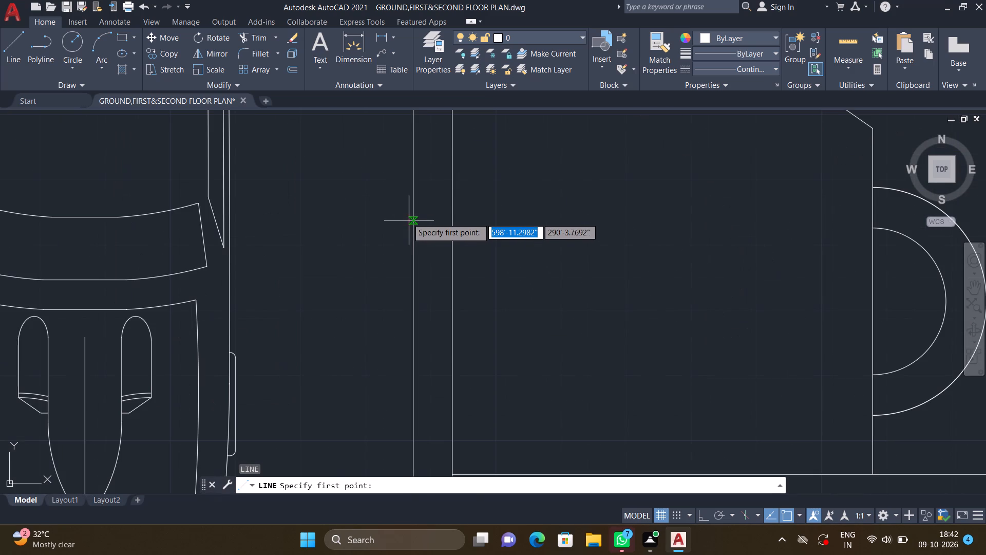
{"action": "scroll", "coordinate": [415, 224], "scroll_direction": "down", "scroll_amount": 2}
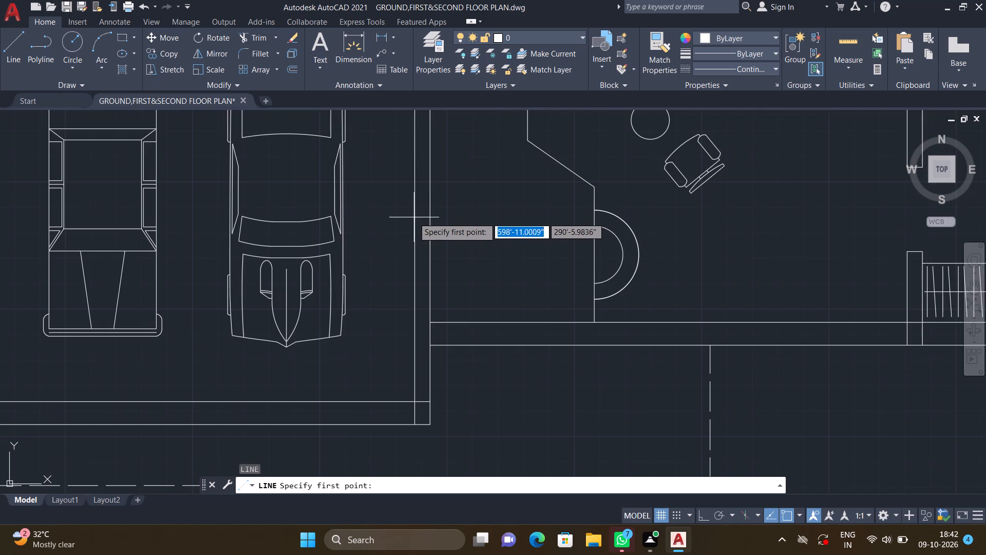
{"action": "double_click", "coordinate": [414, 218]}
{"action": "scroll", "coordinate": [430, 215], "scroll_direction": "up", "scroll_amount": 3}
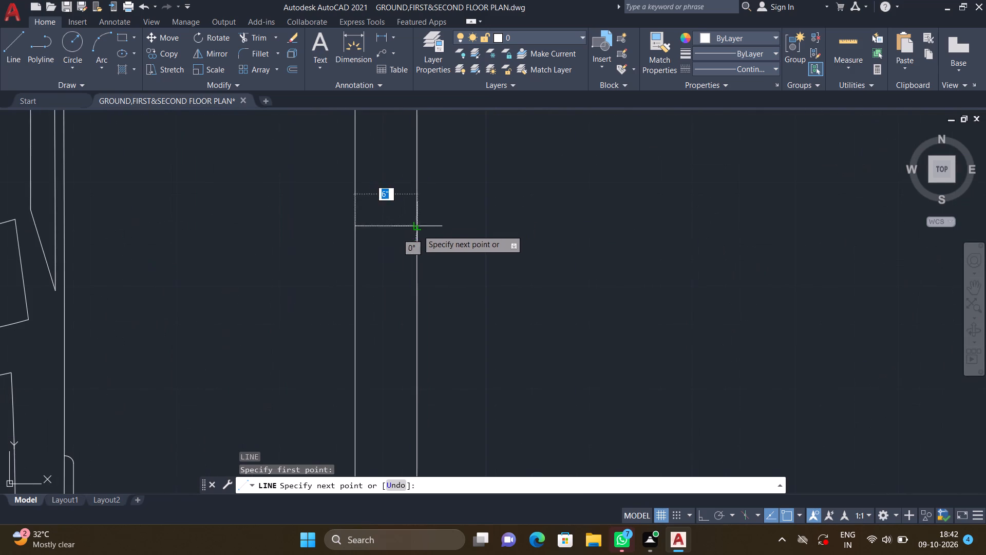
{"action": "key", "text": "F8"}
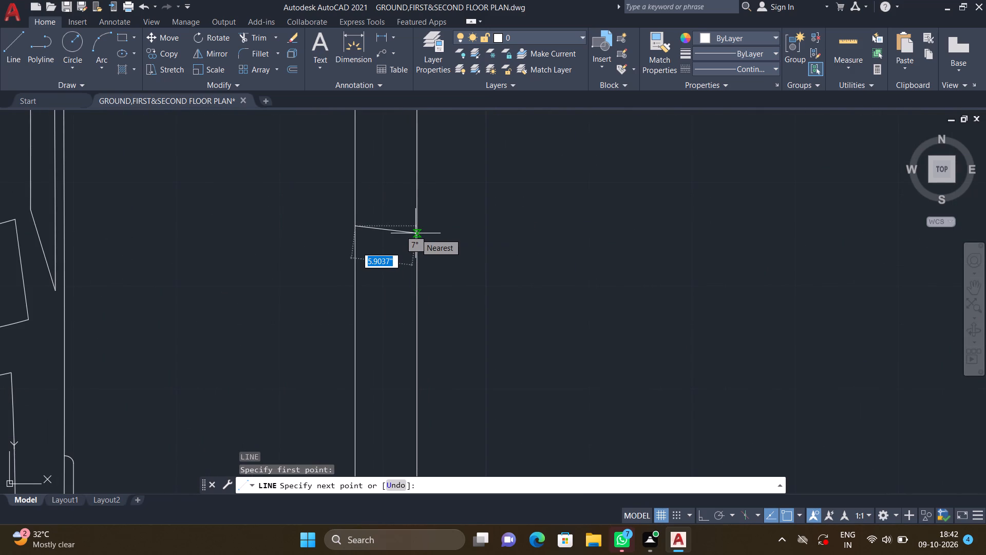
{"action": "scroll", "coordinate": [411, 225], "scroll_direction": "up", "scroll_amount": 2}
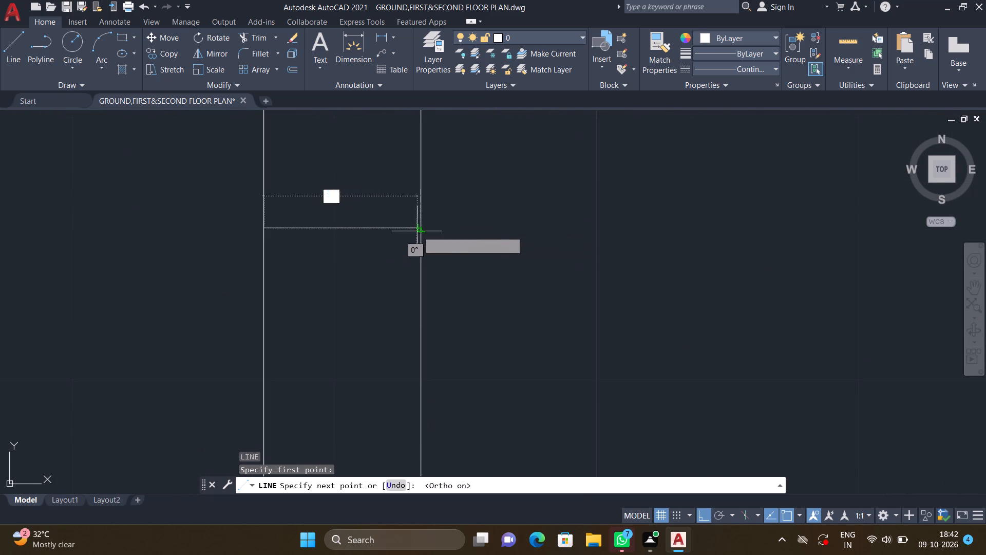
{"action": "double_click", "coordinate": [422, 229]}
{"action": "key", "text": "Return"}
Draw a vertical line across the bedroom's lower wall, just on the parking side of the semicircular table.
{"action": "scroll", "coordinate": [410, 276], "scroll_direction": "down", "scroll_amount": 4}
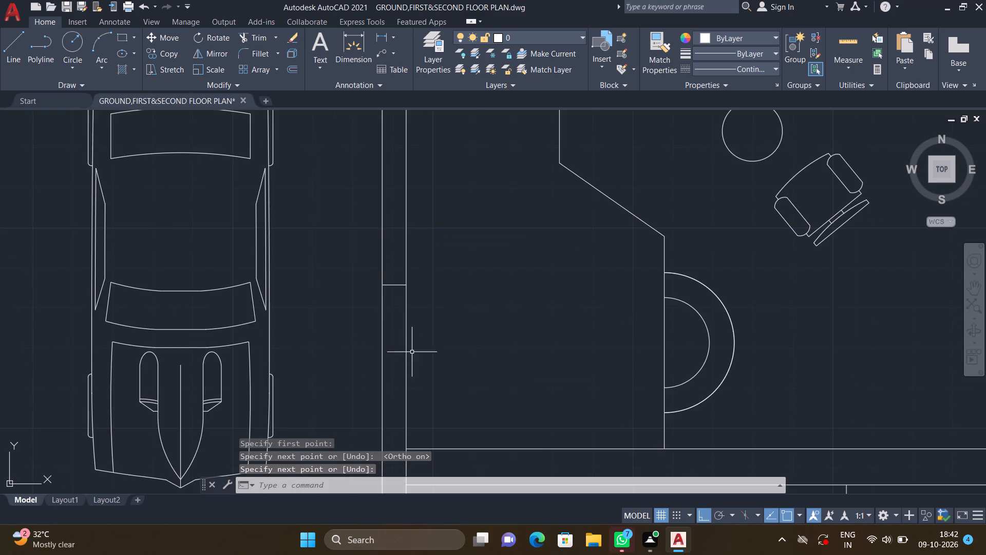
{"action": "middle_click_drag", "start_coordinate": [403, 342], "coordinate": [367, 236]}
{"action": "scroll", "coordinate": [372, 246], "scroll_direction": "down", "scroll_amount": 2}
{"action": "key", "text": "l"}
{"action": "key", "text": "Return"}
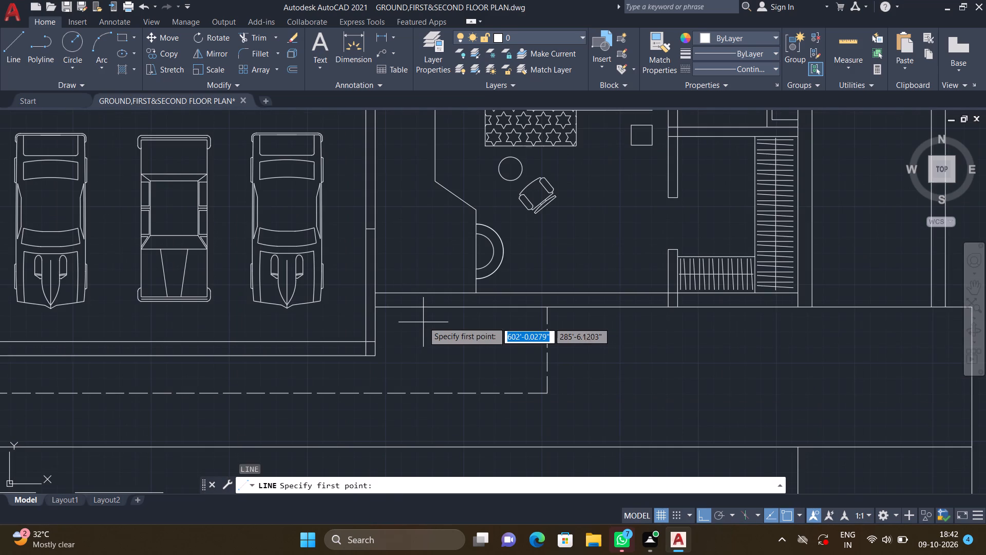
{"action": "scroll", "coordinate": [455, 306], "scroll_direction": "up", "scroll_amount": 2}
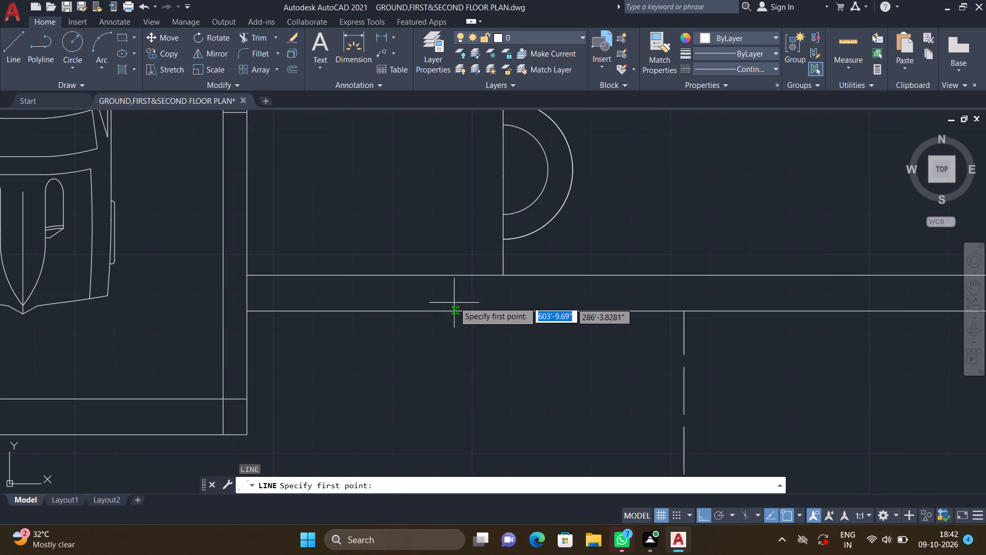
{"action": "double_click", "coordinate": [471, 275]}
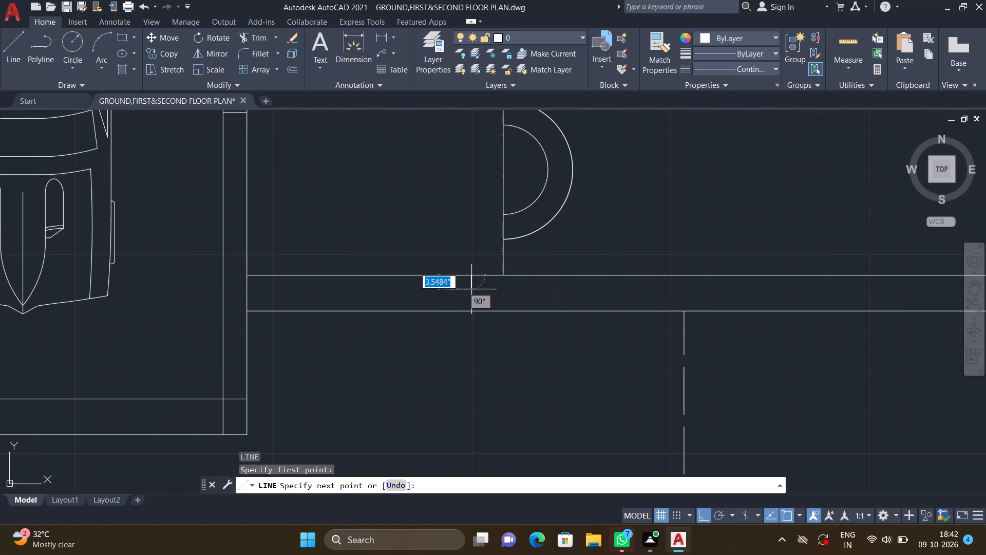
{"action": "double_click", "coordinate": [472, 312]}
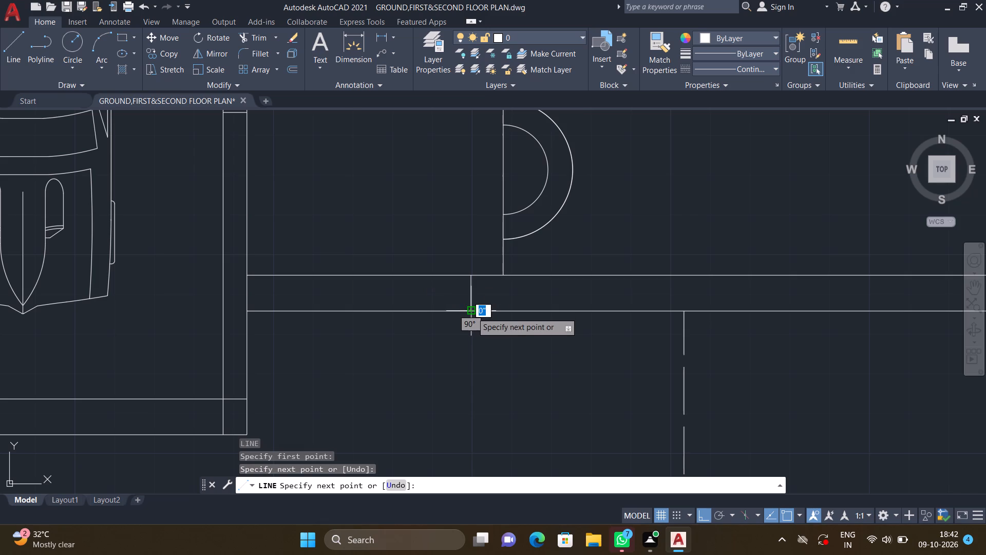
{"action": "key", "text": "Return"}
Extend the outer line of the bedroom's lower wall to the car-side face of the parking wall.
{"action": "scroll", "coordinate": [393, 326], "scroll_direction": "down", "scroll_amount": 2}
{"action": "middle_click_drag", "start_coordinate": [311, 275], "coordinate": [406, 263]}
{"action": "scroll", "coordinate": [445, 305], "scroll_direction": "up", "scroll_amount": 1}
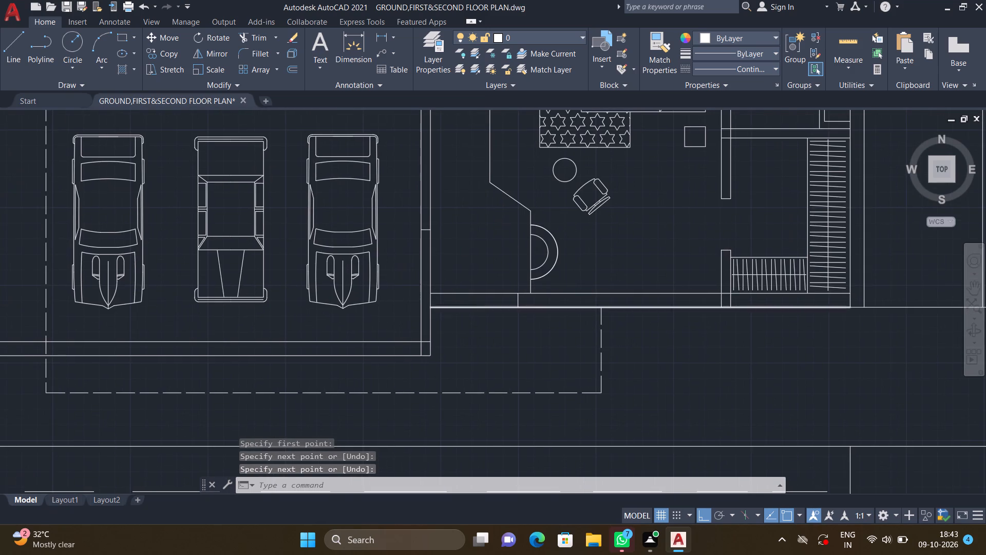
{"action": "scroll", "coordinate": [444, 305], "scroll_direction": "up", "scroll_amount": 1}
{"action": "key", "text": "e"}
{"action": "key", "text": "x"}
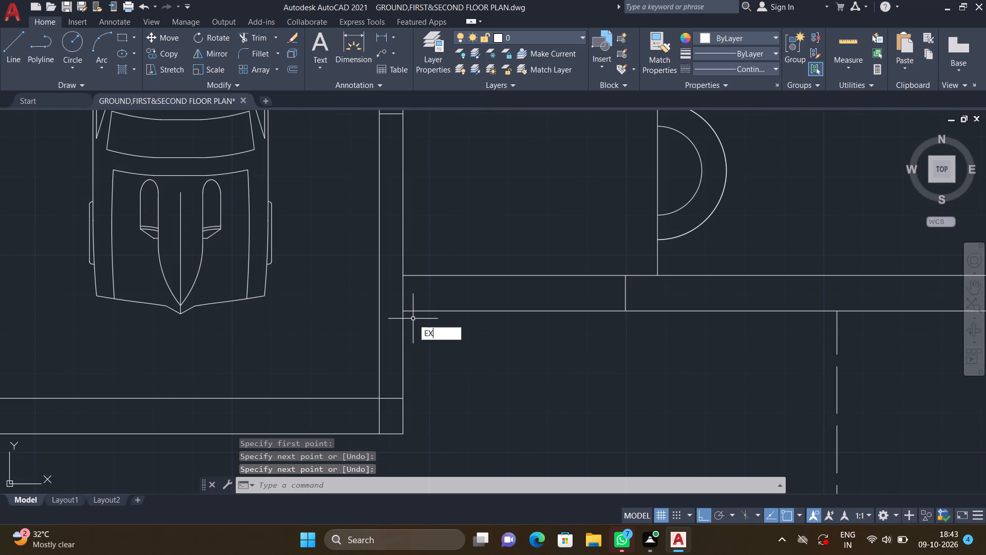
{"action": "key", "text": "Return"}
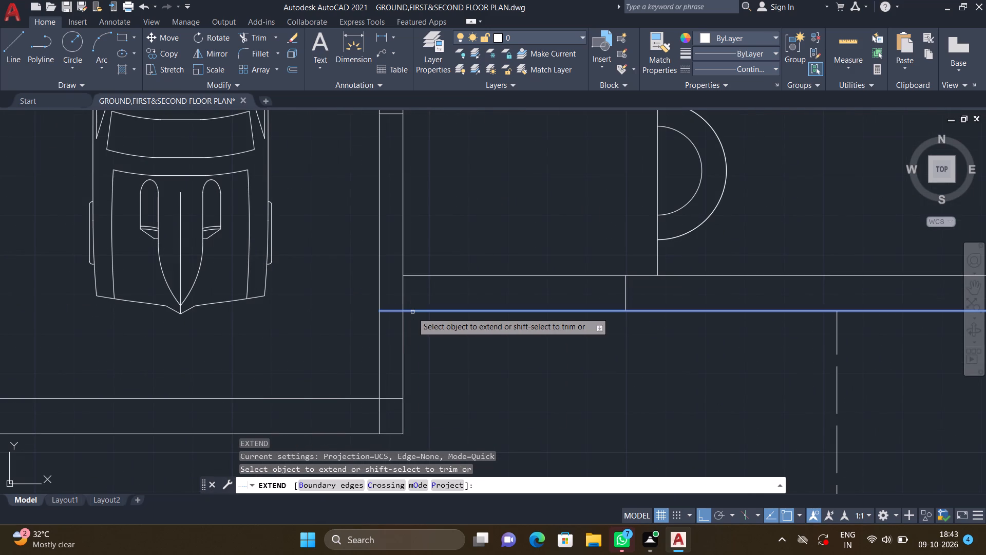
{"action": "double_click", "coordinate": [412, 312]}
{"action": "key", "text": "Return"}
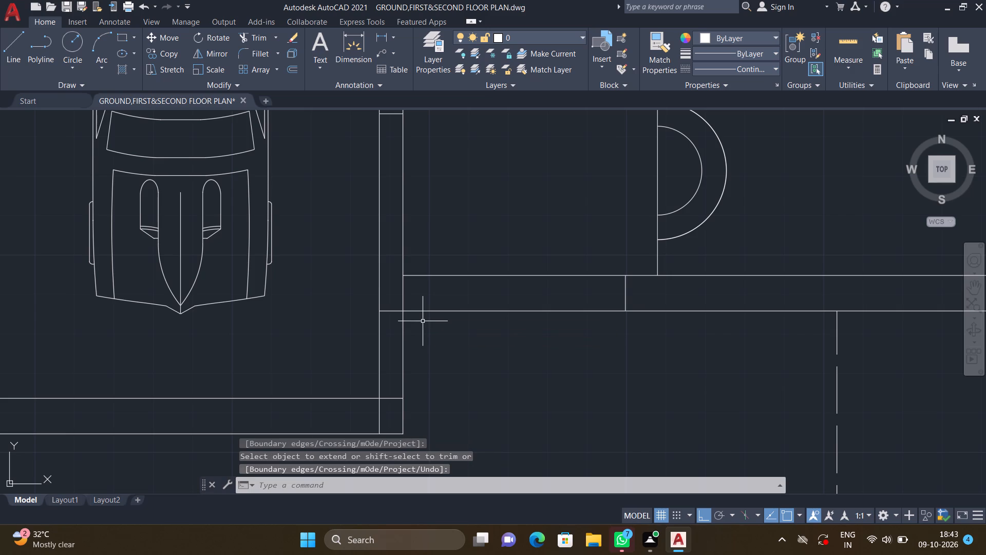
Trim the parking wall's bedroom-side face between the two lines of the bedroom's lower wall, opening the corner.
{"action": "key", "text": "t"}
{"action": "key", "text": "r"}
{"action": "key", "text": "Return"}
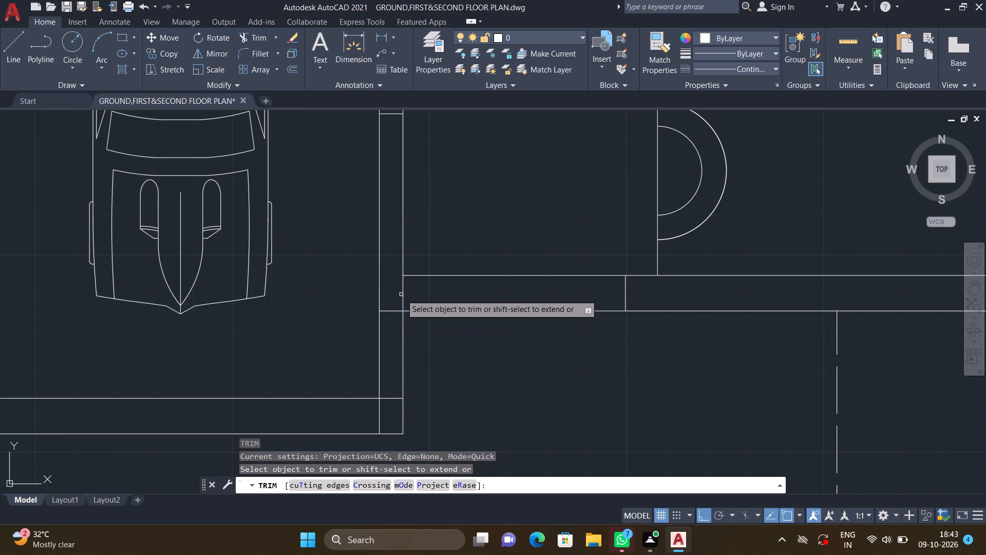
{"action": "double_click", "coordinate": [401, 294]}
{"action": "key", "text": "Return"}
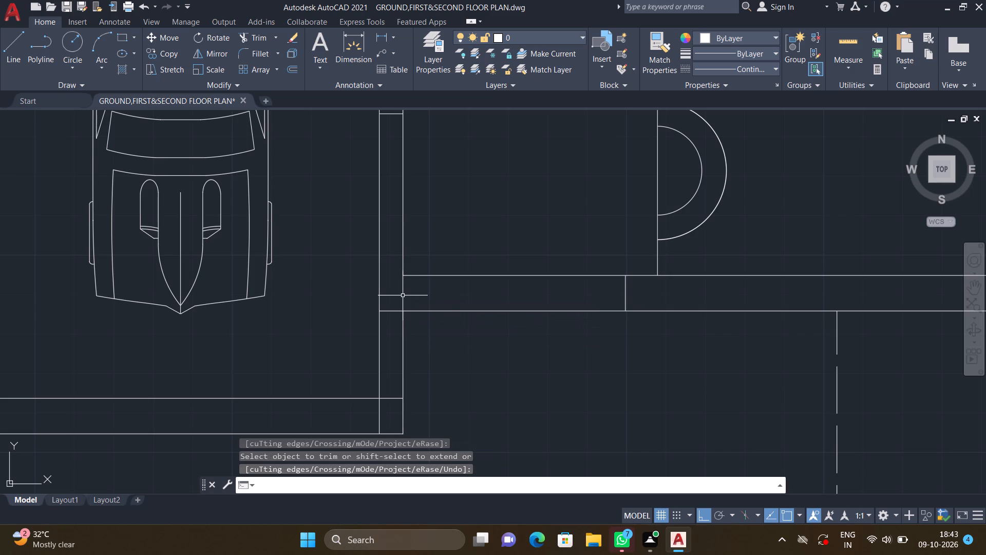
Draw an L-shaped line inside the corner walls, about 3'-7.6" down from the first cross line and about 4'-10" across to the second.
{"action": "key", "text": "l"}
{"action": "key", "text": "Return"}
{"action": "middle_click_drag", "start_coordinate": [355, 173], "coordinate": [355, 276]}
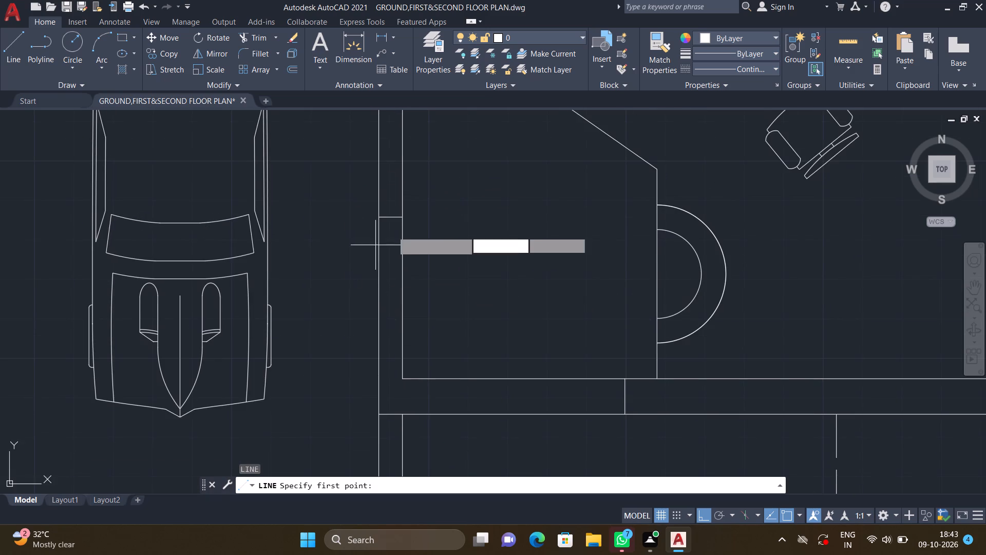
{"action": "scroll", "coordinate": [393, 231], "scroll_direction": "up", "scroll_amount": 5}
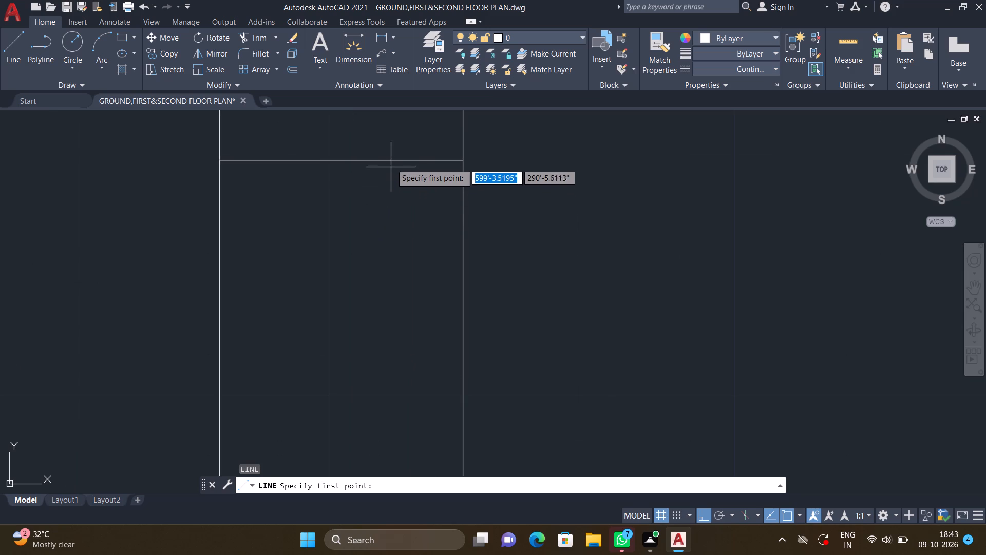
{"action": "double_click", "coordinate": [388, 160]}
{"action": "scroll", "coordinate": [411, 261], "scroll_direction": "down", "scroll_amount": 3}
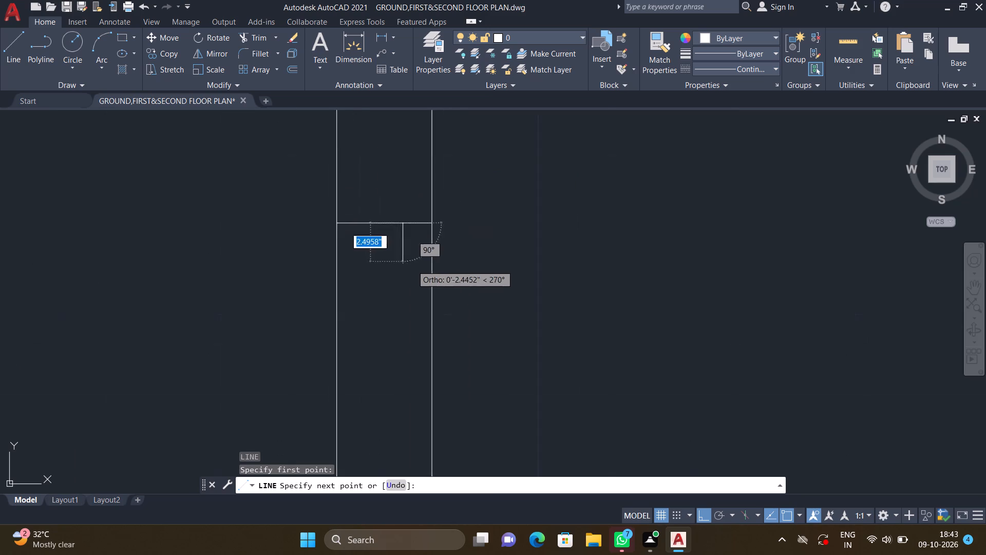
{"action": "middle_click_drag", "start_coordinate": [402, 327], "coordinate": [388, 299]}
{"action": "scroll", "coordinate": [390, 298], "scroll_direction": "down", "scroll_amount": 2}
{"action": "middle_click_drag", "start_coordinate": [375, 330], "coordinate": [376, 292]}
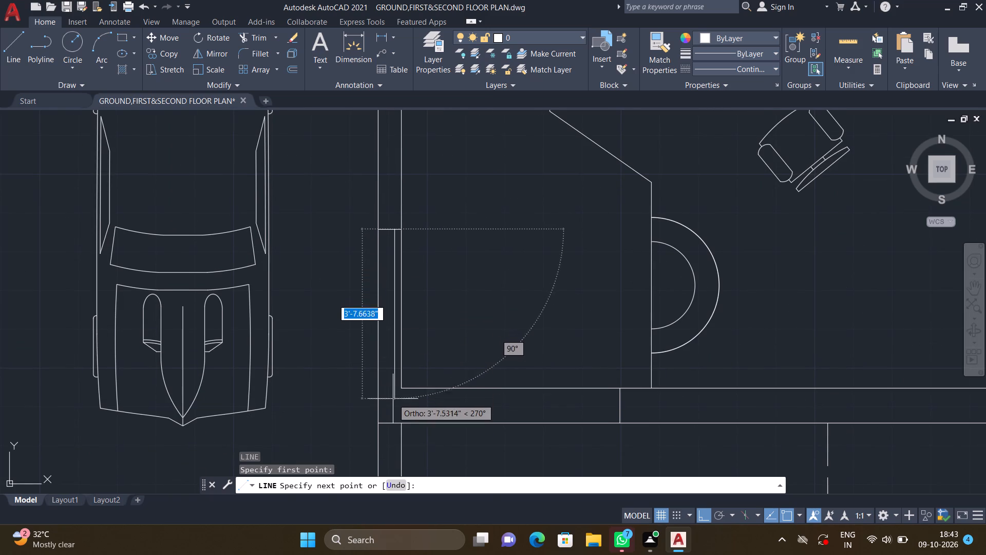
{"action": "middle_click_drag", "start_coordinate": [388, 392], "coordinate": [383, 380]}
{"action": "scroll", "coordinate": [393, 391], "scroll_direction": "up", "scroll_amount": 3}
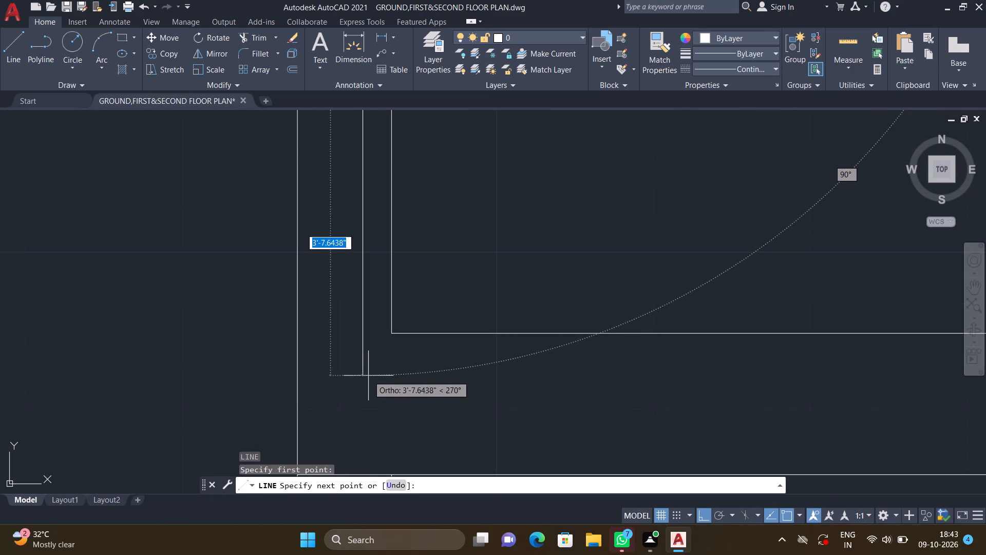
{"action": "double_click", "coordinate": [369, 376]}
{"action": "scroll", "coordinate": [464, 382], "scroll_direction": "down", "scroll_amount": 2}
{"action": "middle_click_drag", "start_coordinate": [526, 377], "coordinate": [396, 362]}
{"action": "scroll", "coordinate": [422, 367], "scroll_direction": "down", "scroll_amount": 1}
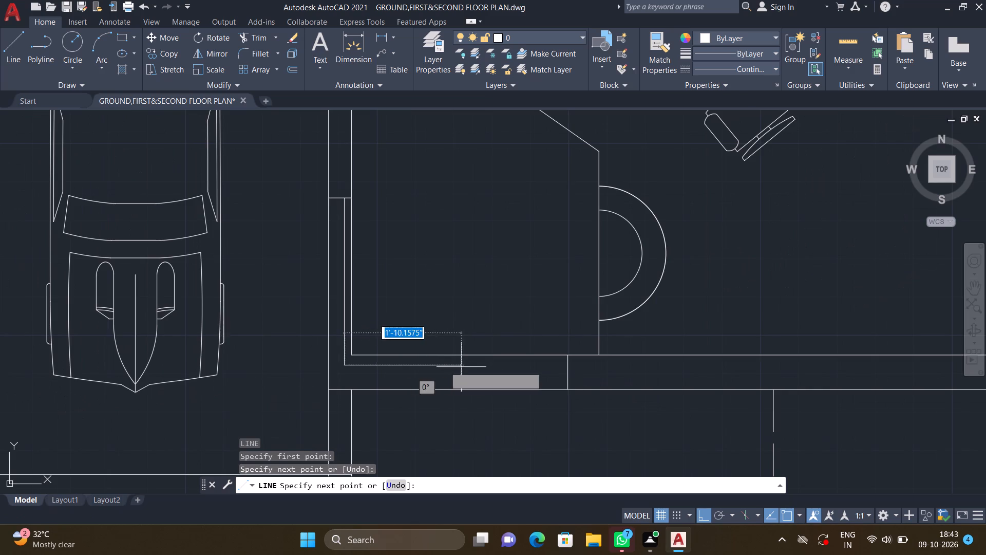
{"action": "middle_click_drag", "start_coordinate": [491, 368], "coordinate": [438, 353]}
{"action": "scroll", "coordinate": [496, 357], "scroll_direction": "up", "scroll_amount": 1}
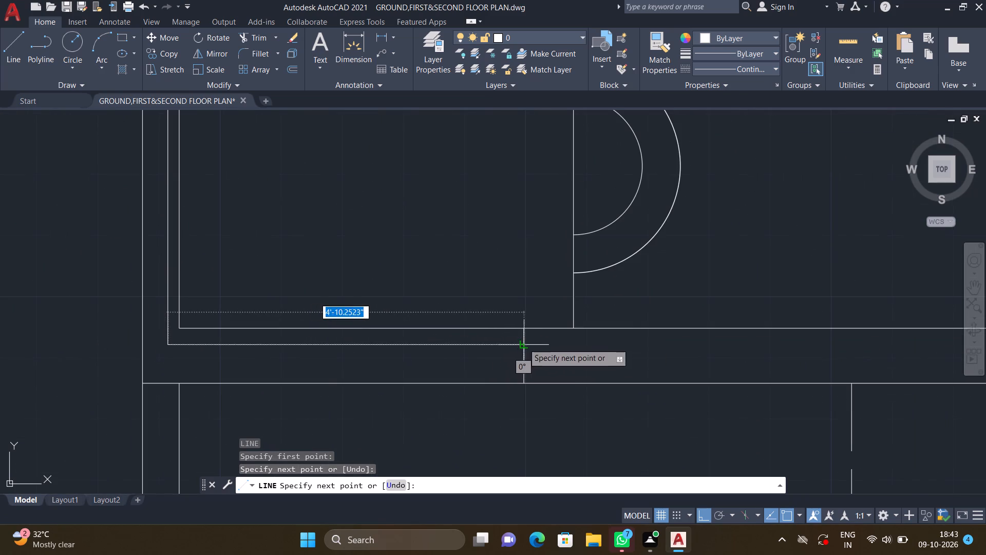
{"action": "scroll", "coordinate": [518, 353], "scroll_direction": "up", "scroll_amount": 3}
{"action": "double_click", "coordinate": [536, 322]}
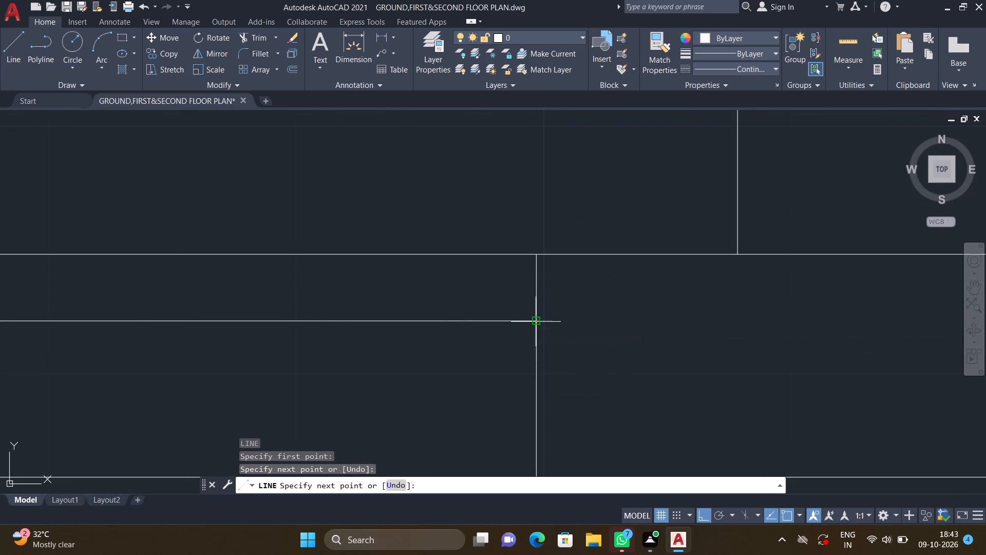
{"action": "key", "text": "Return"}
Draw a second L-shaped line inside the corner walls, outside the first, about 3'-10" down and about 4'-11" across between the cross lines.
{"action": "scroll", "coordinate": [378, 397], "scroll_direction": "down", "scroll_amount": 4}
{"action": "middle_click_drag", "start_coordinate": [206, 298], "coordinate": [359, 244]}
{"action": "scroll", "coordinate": [325, 181], "scroll_direction": "up", "scroll_amount": 2}
{"action": "middle_click_drag", "start_coordinate": [331, 180], "coordinate": [331, 182]}
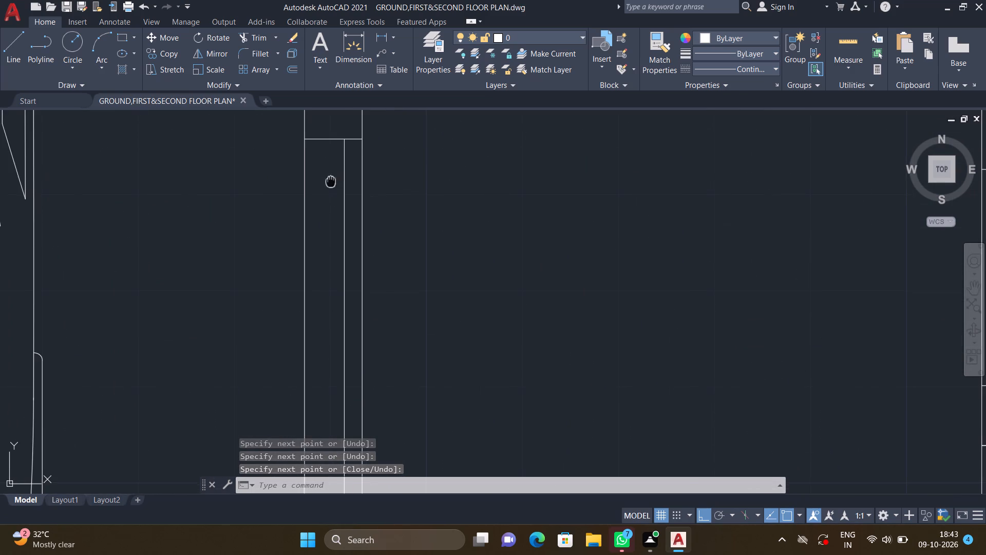
{"action": "middle_click_drag", "start_coordinate": [331, 182], "coordinate": [355, 228]}
{"action": "scroll", "coordinate": [344, 204], "scroll_direction": "up", "scroll_amount": 2}
{"action": "key", "text": "l"}
{"action": "key", "text": "Return"}
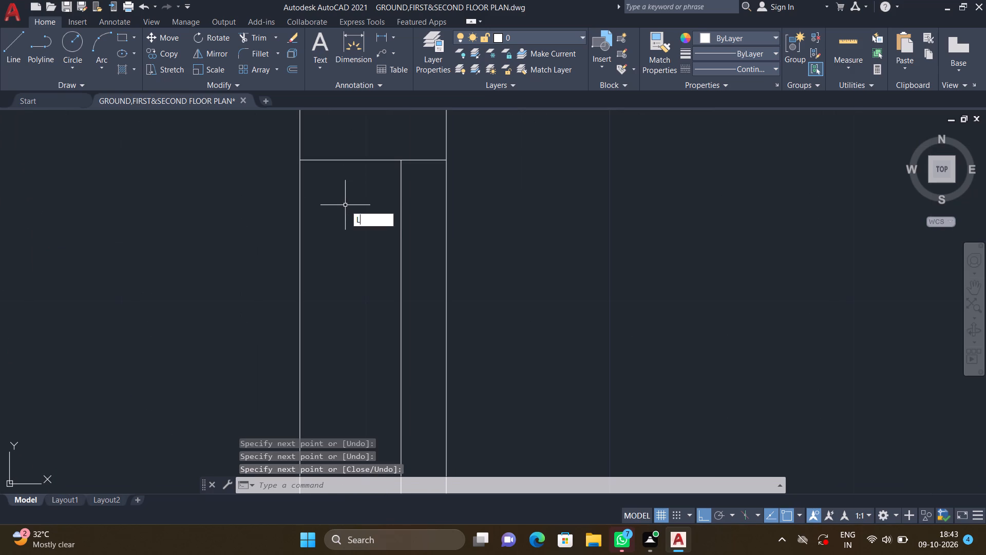
{"action": "scroll", "coordinate": [360, 166], "scroll_direction": "up", "scroll_amount": 2}
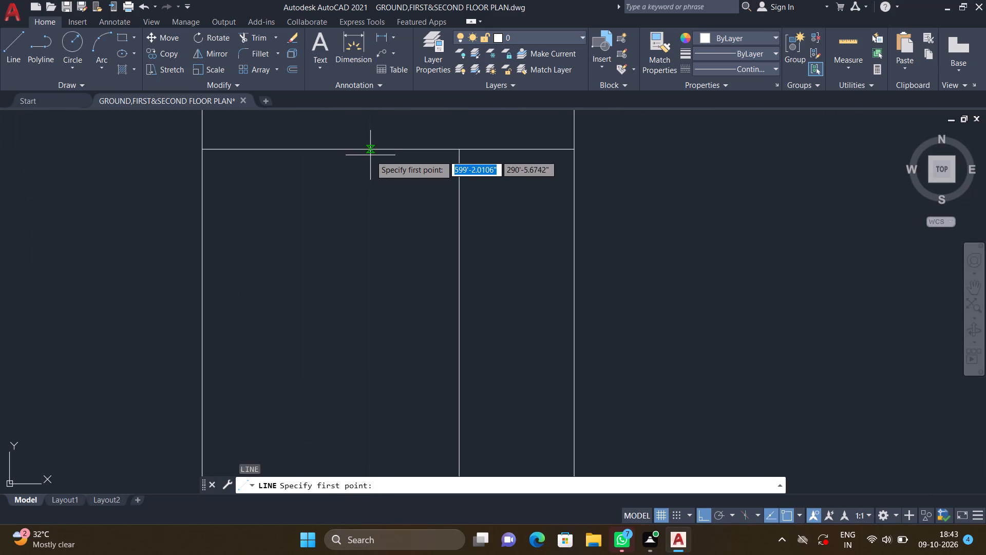
{"action": "double_click", "coordinate": [367, 151]}
{"action": "scroll", "coordinate": [374, 255], "scroll_direction": "down", "scroll_amount": 2}
{"action": "scroll", "coordinate": [363, 379], "scroll_direction": "down", "scroll_amount": 1}
{"action": "middle_click_drag", "start_coordinate": [360, 374], "coordinate": [340, 299]}
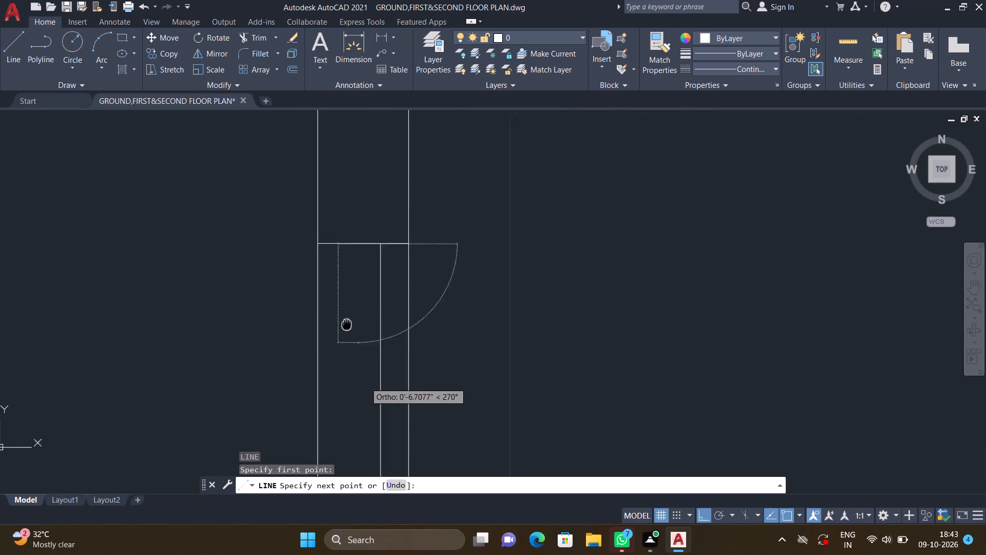
{"action": "middle_click_drag", "start_coordinate": [340, 299], "coordinate": [329, 258]}
{"action": "scroll", "coordinate": [340, 299], "scroll_direction": "down", "scroll_amount": 2}
{"action": "middle_click_drag", "start_coordinate": [335, 335], "coordinate": [311, 256]}
{"action": "scroll", "coordinate": [318, 265], "scroll_direction": "down", "scroll_amount": 1}
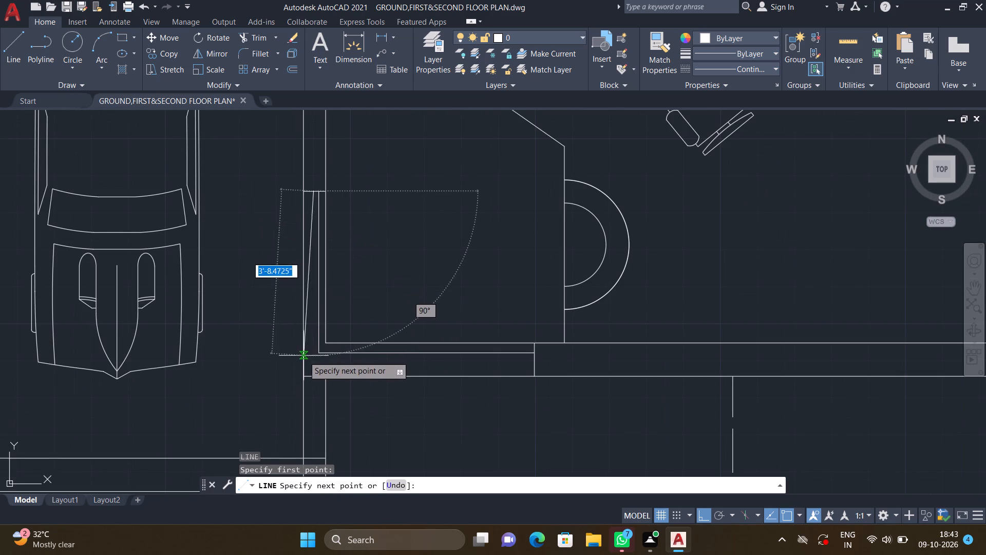
{"action": "middle_click_drag", "start_coordinate": [297, 352], "coordinate": [290, 294]}
{"action": "scroll", "coordinate": [300, 305], "scroll_direction": "up", "scroll_amount": 2}
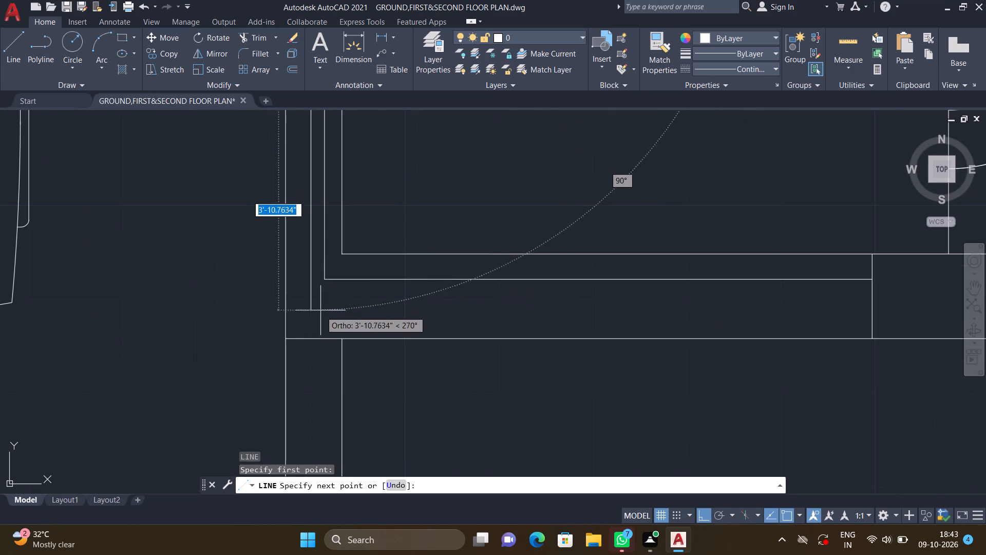
{"action": "scroll", "coordinate": [315, 318], "scroll_direction": "up", "scroll_amount": 3}
{"action": "scroll", "coordinate": [301, 271], "scroll_direction": "down", "scroll_amount": 2}
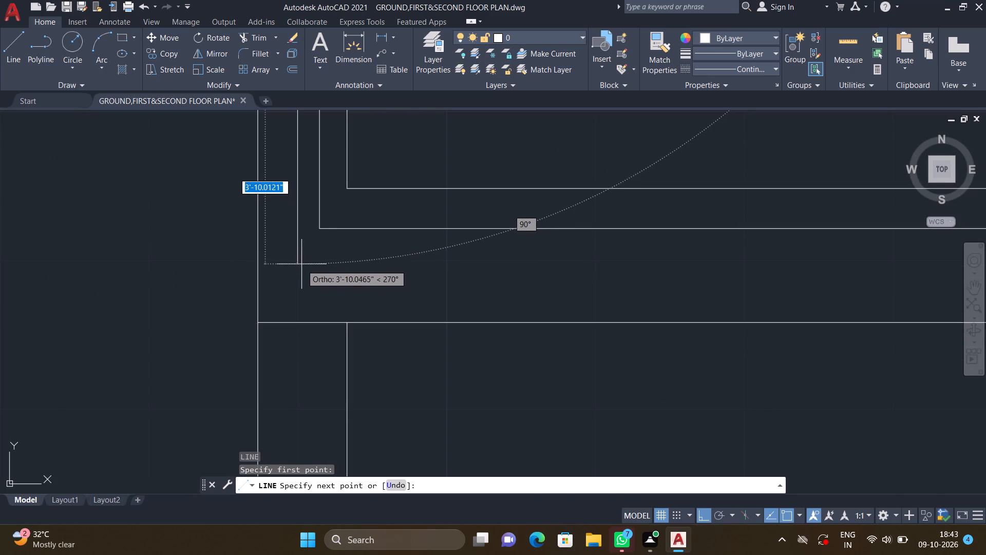
{"action": "scroll", "coordinate": [319, 273], "scroll_direction": "down", "scroll_amount": 1}
{"action": "middle_click_drag", "start_coordinate": [302, 277], "coordinate": [265, 309]}
{"action": "scroll", "coordinate": [265, 311], "scroll_direction": "down", "scroll_amount": 1}
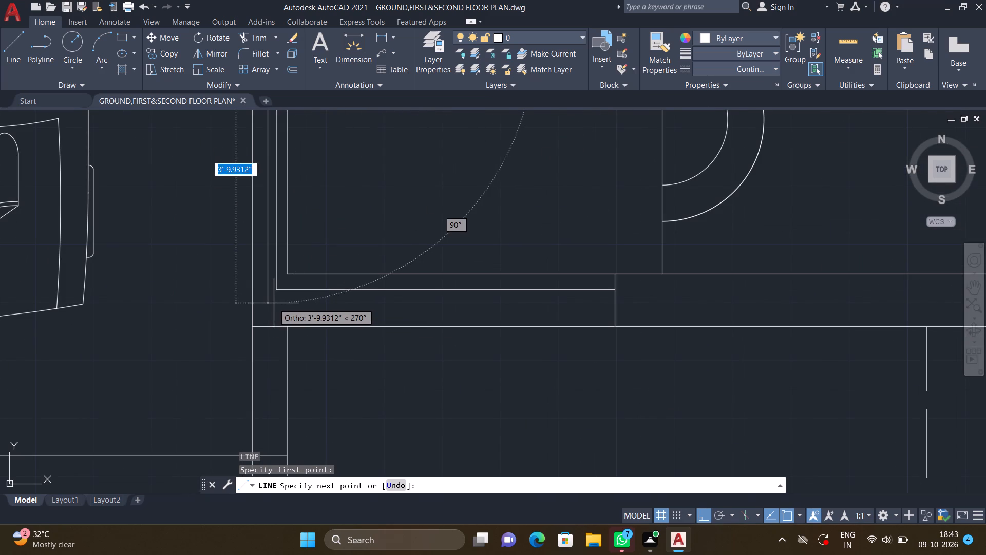
{"action": "double_click", "coordinate": [273, 304]}
{"action": "scroll", "coordinate": [336, 300], "scroll_direction": "down", "scroll_amount": 2}
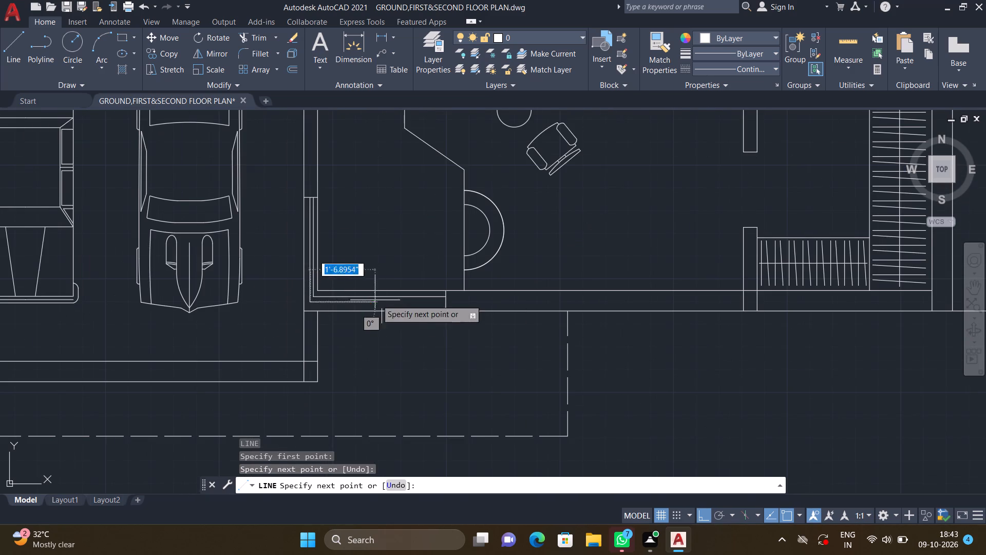
{"action": "middle_click_drag", "start_coordinate": [370, 301], "coordinate": [339, 303]}
{"action": "scroll", "coordinate": [384, 309], "scroll_direction": "up", "scroll_amount": 3}
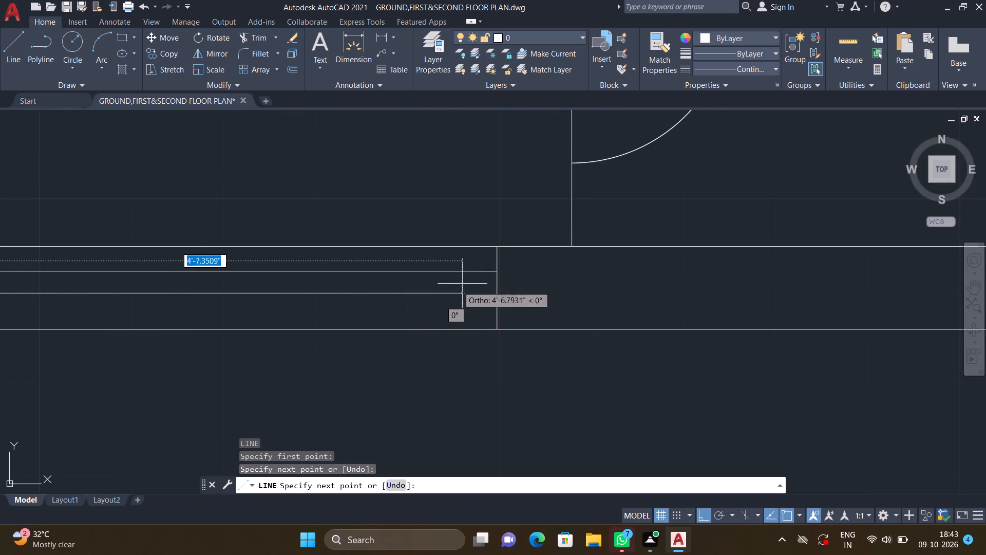
{"action": "scroll", "coordinate": [472, 290], "scroll_direction": "up", "scroll_amount": 2}
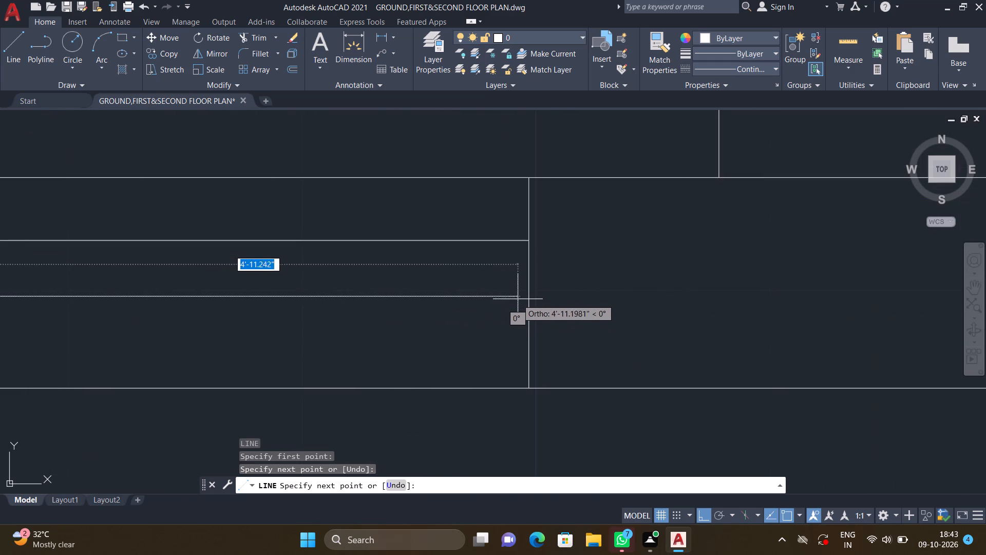
{"action": "double_click", "coordinate": [525, 297]}
{"action": "key", "text": "Return"}
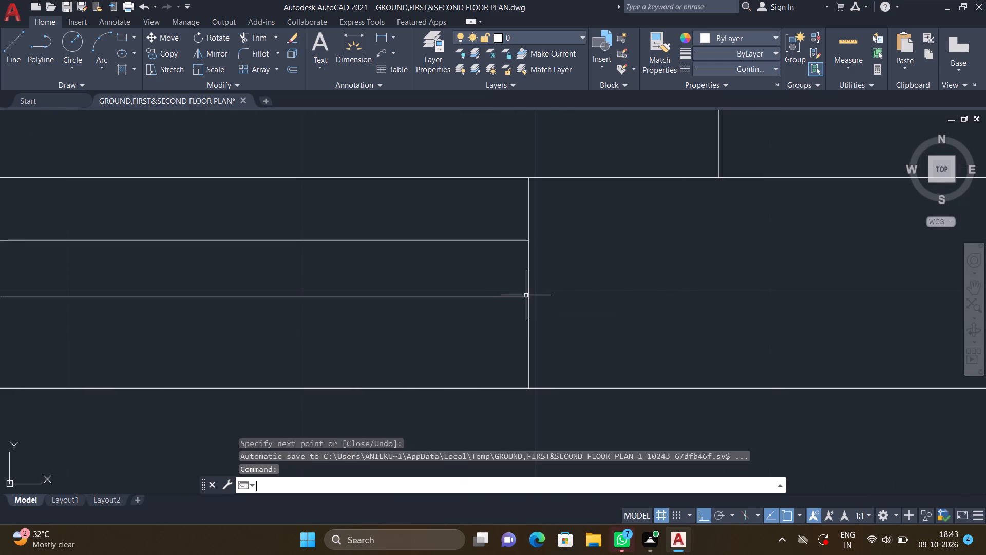
Draw an L-shaped line from the front strip's parking-side edge, about 6'-5" across and about 1'-11" up to the boundary wall's inner face.
{"action": "scroll", "coordinate": [413, 346], "scroll_direction": "down", "scroll_amount": 5}
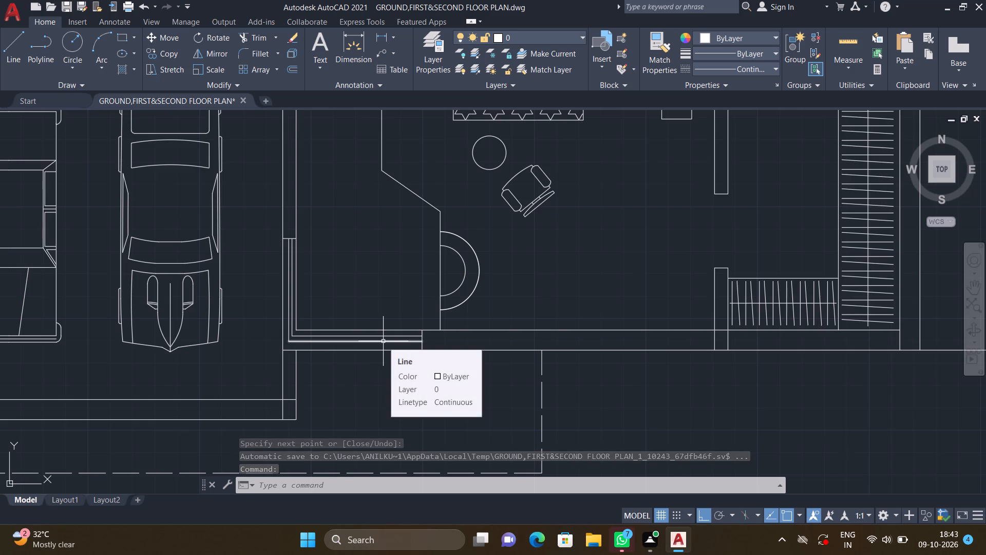
{"action": "scroll", "coordinate": [373, 294], "scroll_direction": "down", "scroll_amount": 3}
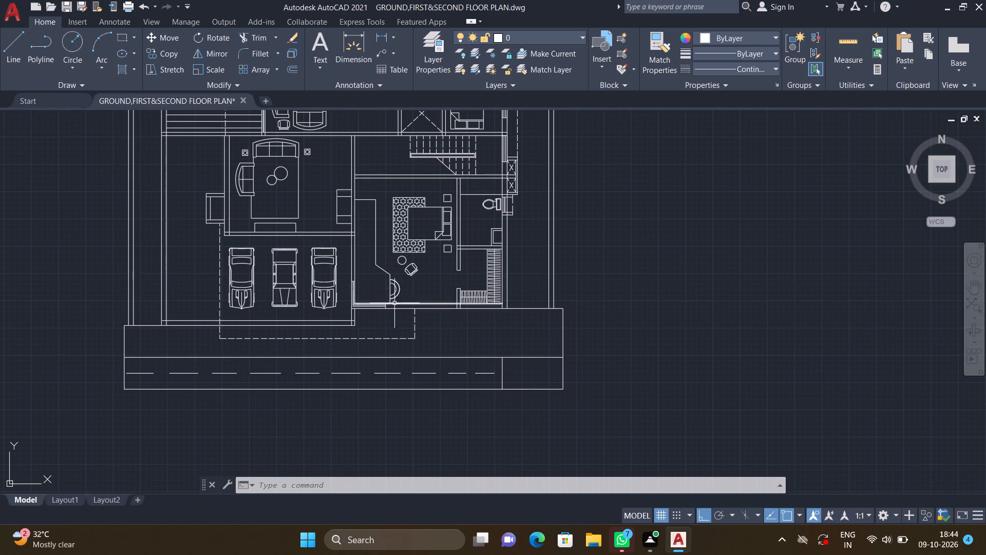
{"action": "scroll", "coordinate": [343, 321], "scroll_direction": "down", "scroll_amount": 3}
{"action": "middle_click_drag", "start_coordinate": [203, 359], "coordinate": [300, 323]}
{"action": "scroll", "coordinate": [403, 261], "scroll_direction": "up", "scroll_amount": 2}
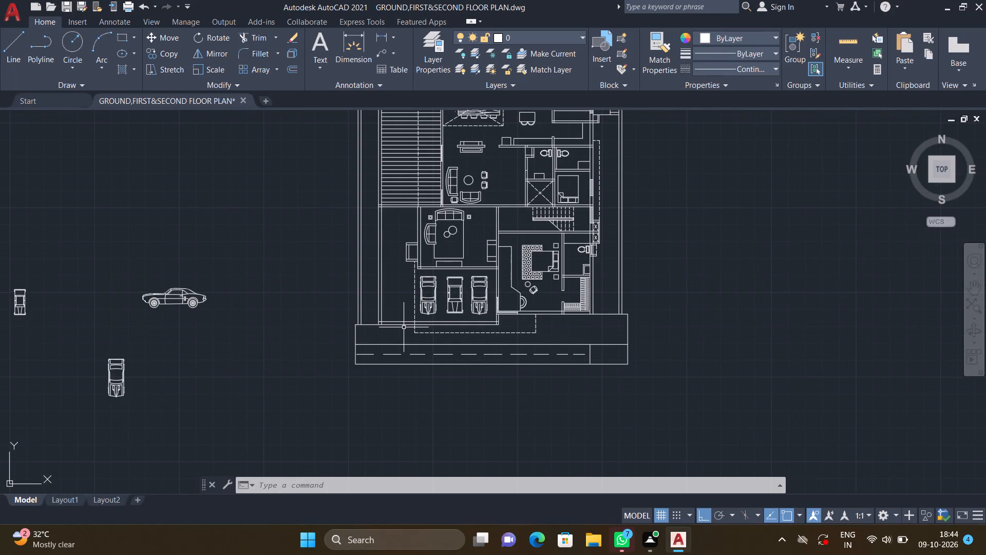
{"action": "scroll", "coordinate": [375, 339], "scroll_direction": "up", "scroll_amount": 3}
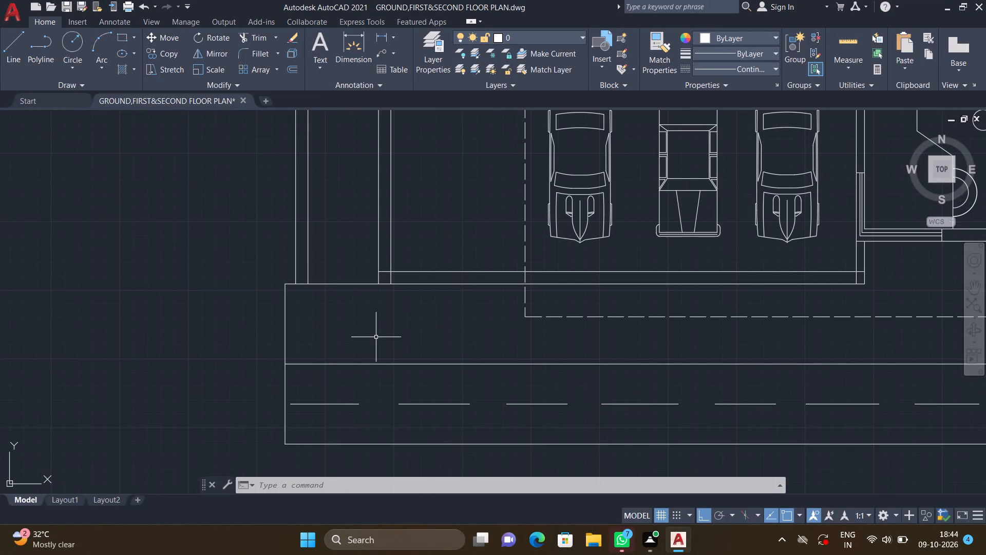
{"action": "key", "text": "l"}
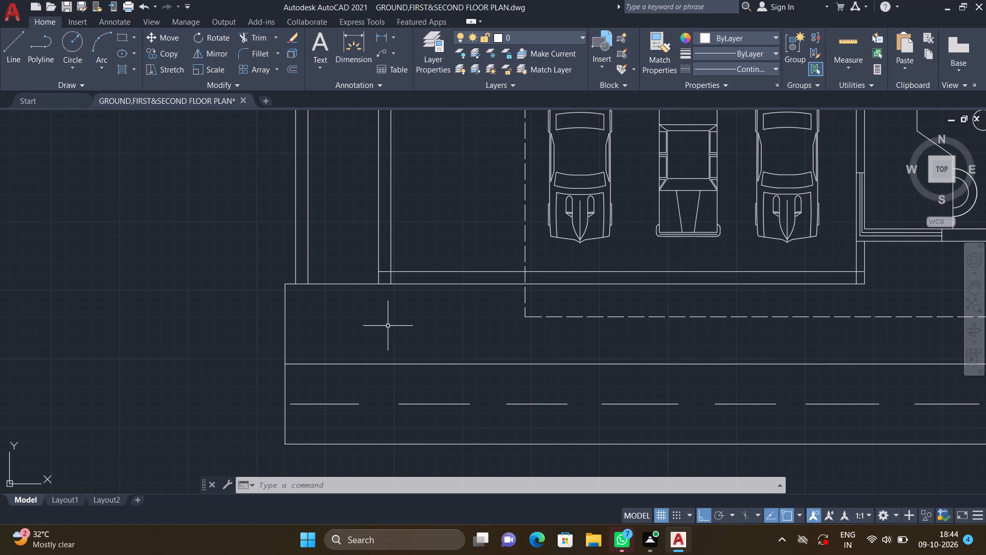
{"action": "key", "text": "Return"}
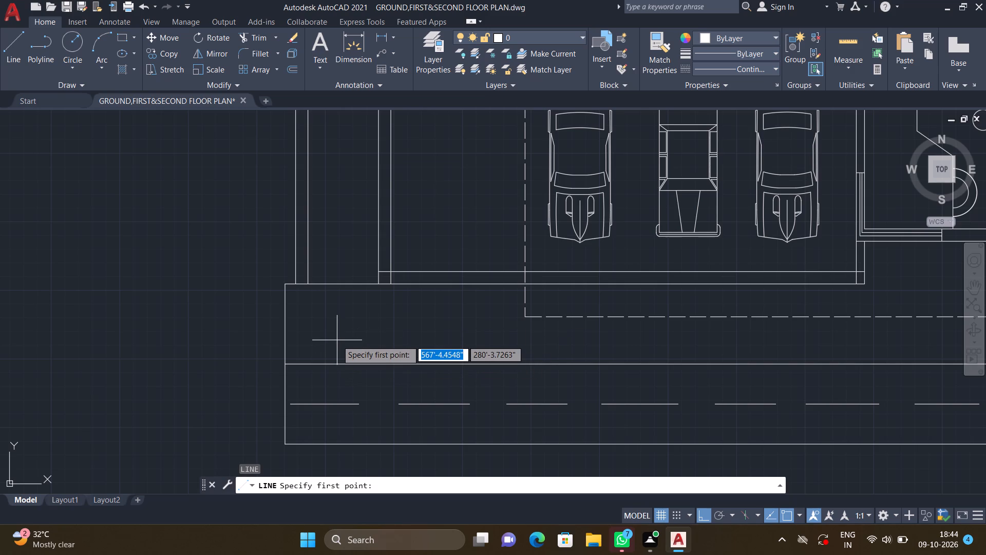
{"action": "scroll", "coordinate": [293, 326], "scroll_direction": "up", "scroll_amount": 1}
{"action": "double_click", "coordinate": [282, 311]}
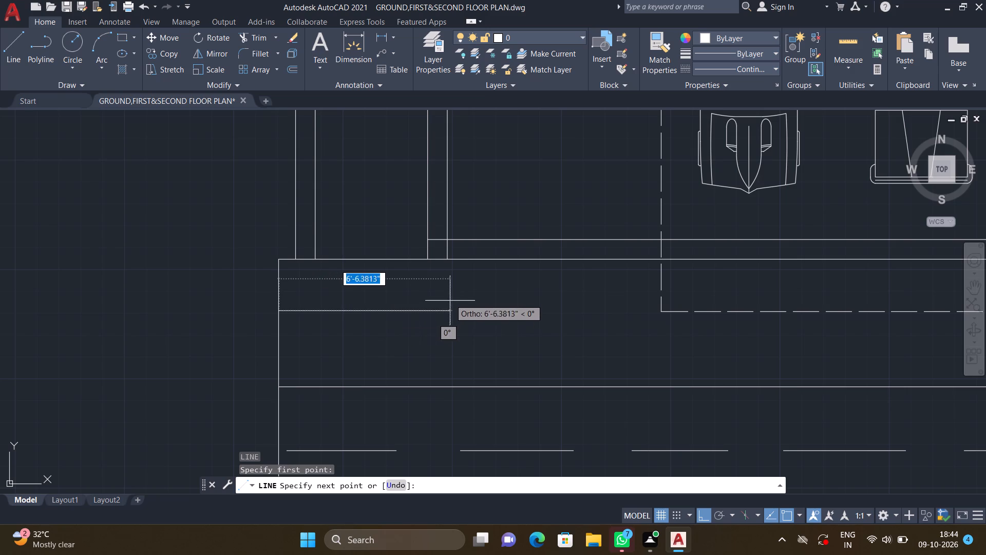
{"action": "scroll", "coordinate": [448, 304], "scroll_direction": "up", "scroll_amount": 1}
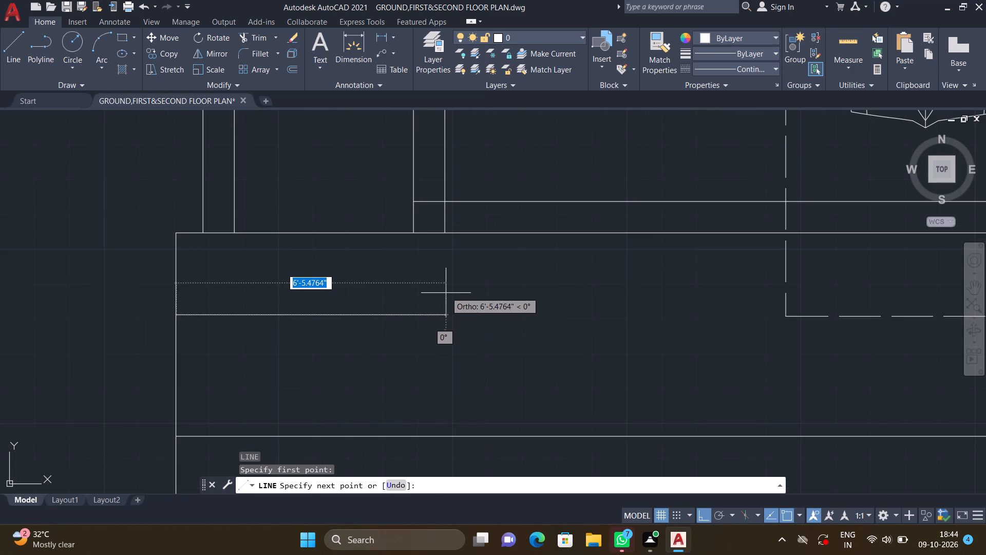
{"action": "double_click", "coordinate": [444, 315]}
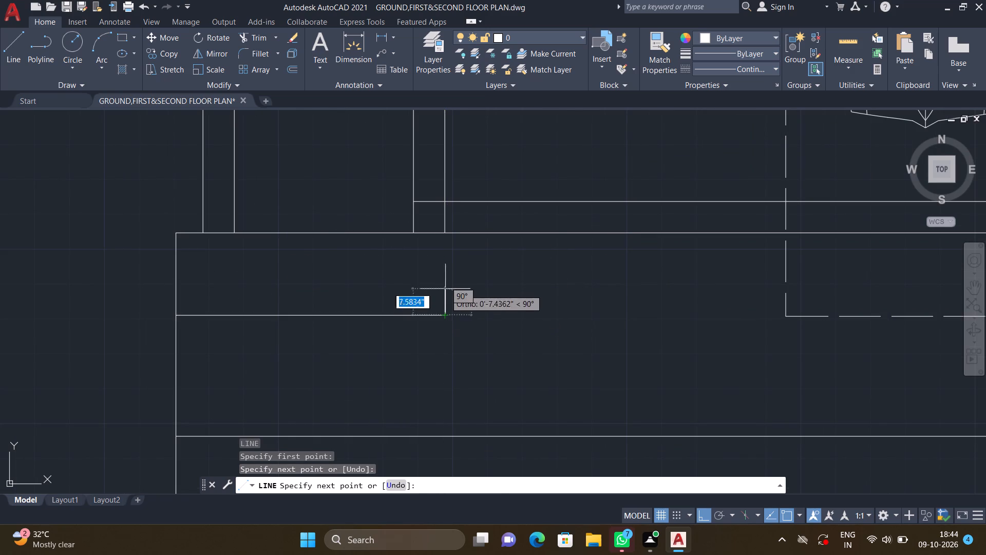
{"action": "scroll", "coordinate": [446, 251], "scroll_direction": "up", "scroll_amount": 2}
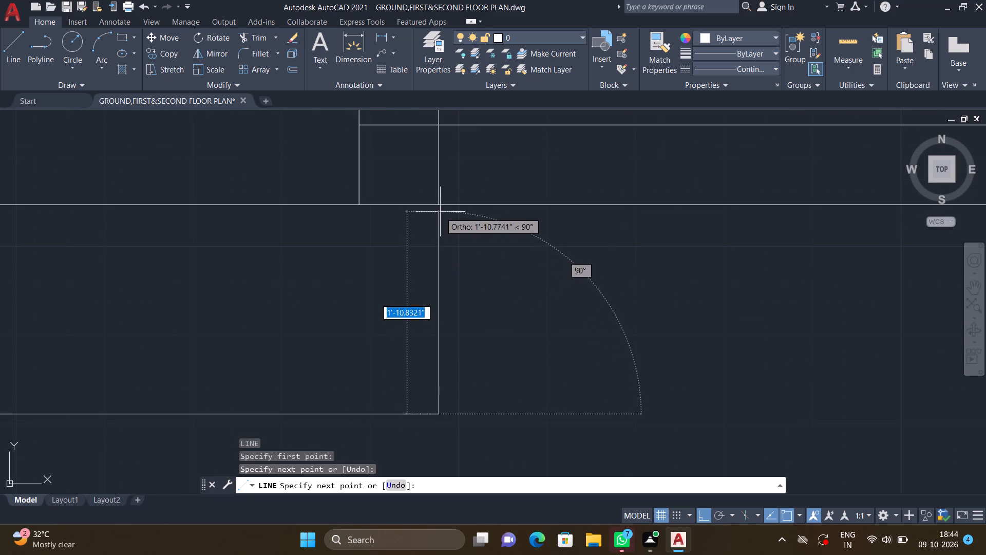
{"action": "double_click", "coordinate": [438, 206]}
{"action": "key", "text": "Return"}
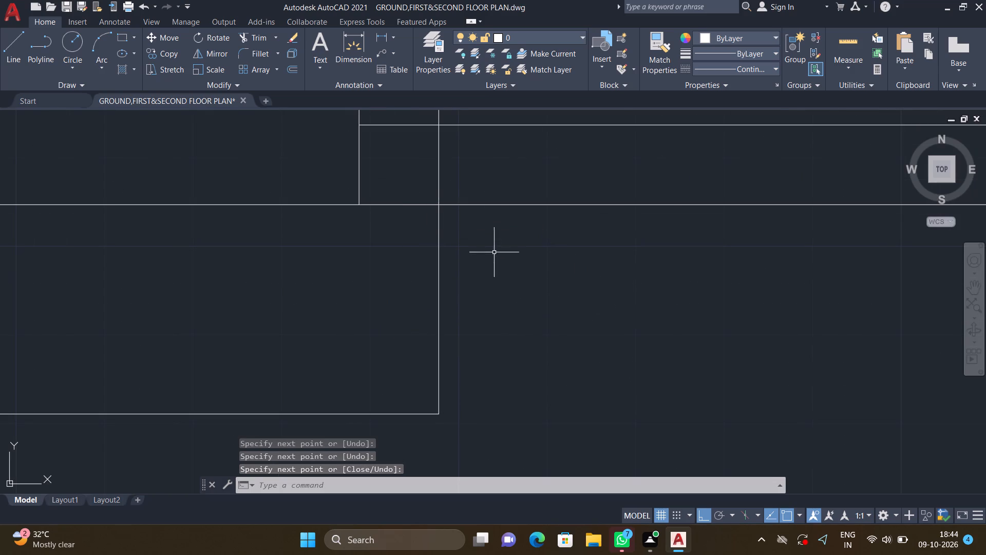
Examine the front strip from the car parking to its far end below the bedroom and wardrobe.
{"action": "scroll", "coordinate": [495, 253], "scroll_direction": "down", "scroll_amount": 3}
{"action": "middle_click_drag", "start_coordinate": [465, 288], "coordinate": [427, 281]}
{"action": "scroll", "coordinate": [430, 284], "scroll_direction": "down", "scroll_amount": 2}
{"action": "middle_click_drag", "start_coordinate": [479, 288], "coordinate": [370, 281]}
{"action": "scroll", "coordinate": [375, 285], "scroll_direction": "down", "scroll_amount": 2}
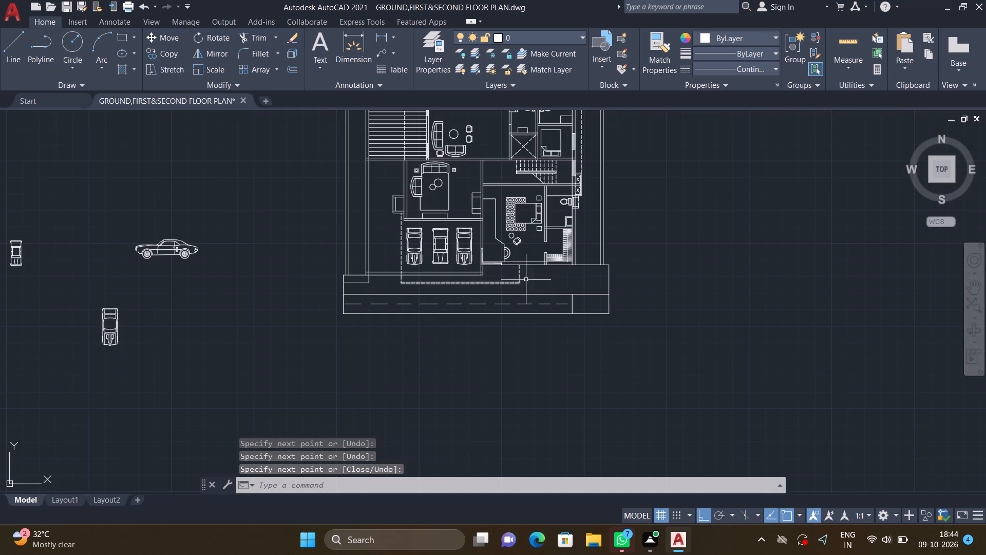
{"action": "middle_click_drag", "start_coordinate": [555, 279], "coordinate": [485, 260]}
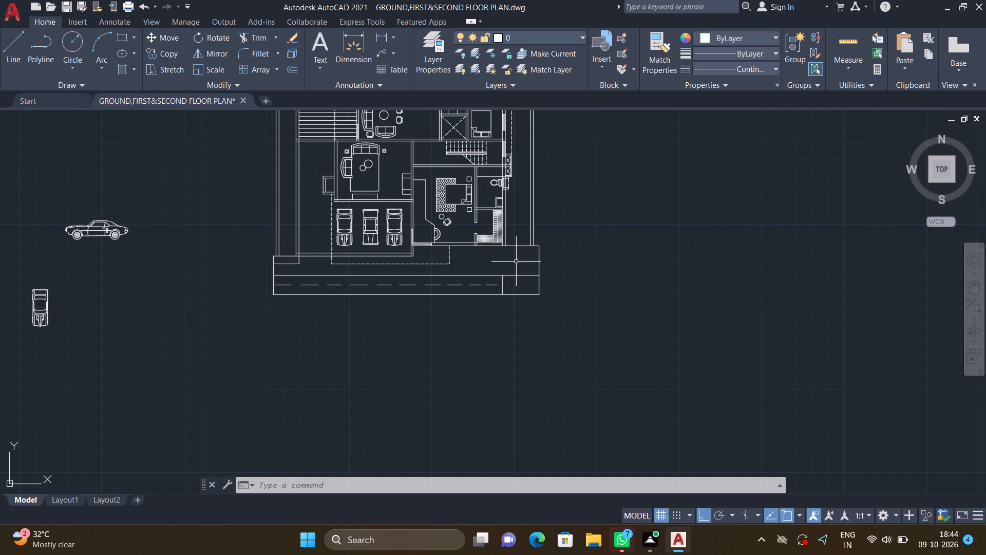
{"action": "middle_click_drag", "start_coordinate": [466, 269], "coordinate": [457, 248]}
{"action": "scroll", "coordinate": [466, 269], "scroll_direction": "down", "scroll_amount": 1}
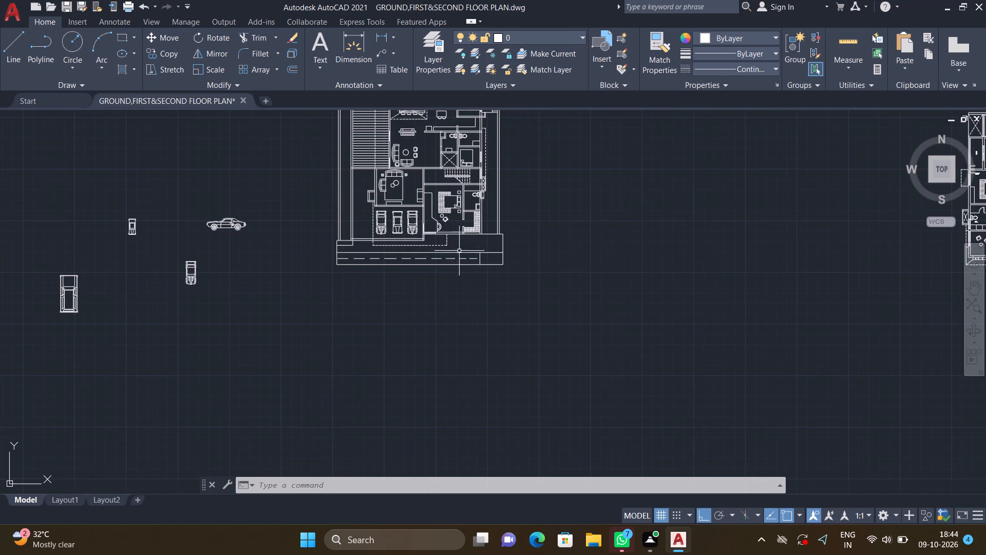
{"action": "scroll", "coordinate": [455, 242], "scroll_direction": "up", "scroll_amount": 3}
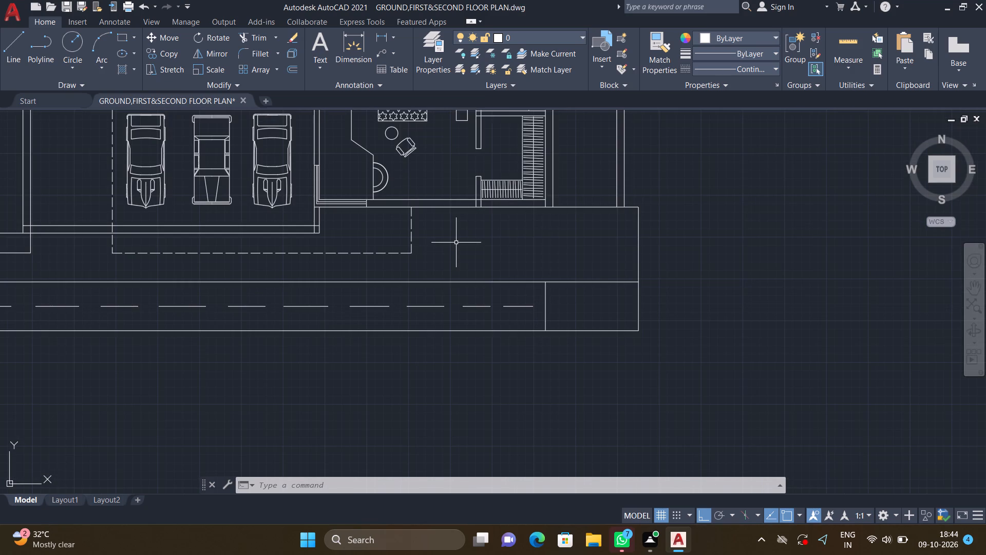
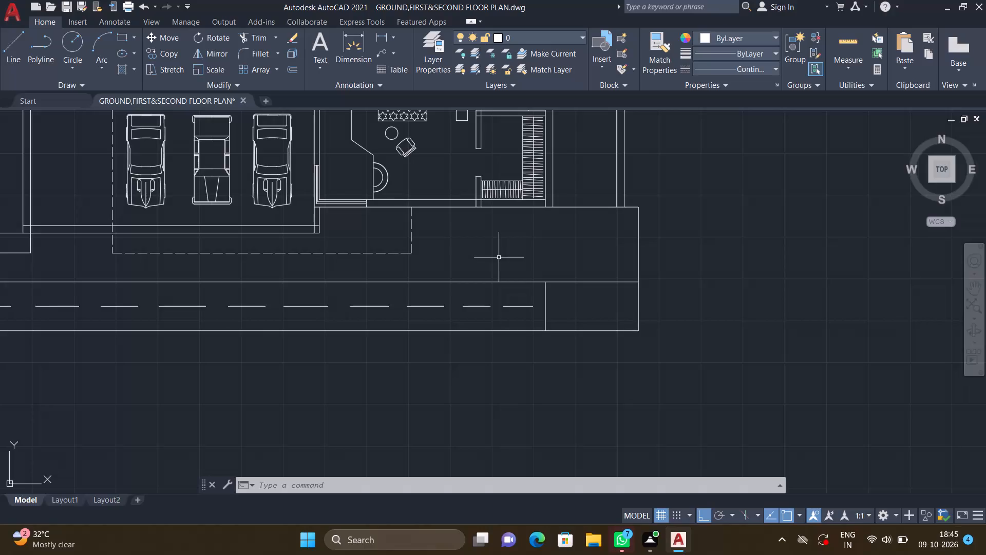
Draw an L-shaped line from the bedroom's front wall line, beside the dashed outline, about 4' down and about 20' across to the strip's far edge.
{"action": "scroll", "coordinate": [496, 270], "scroll_direction": "down", "scroll_amount": 1}
{"action": "middle_click_drag", "start_coordinate": [451, 266], "coordinate": [473, 257]}
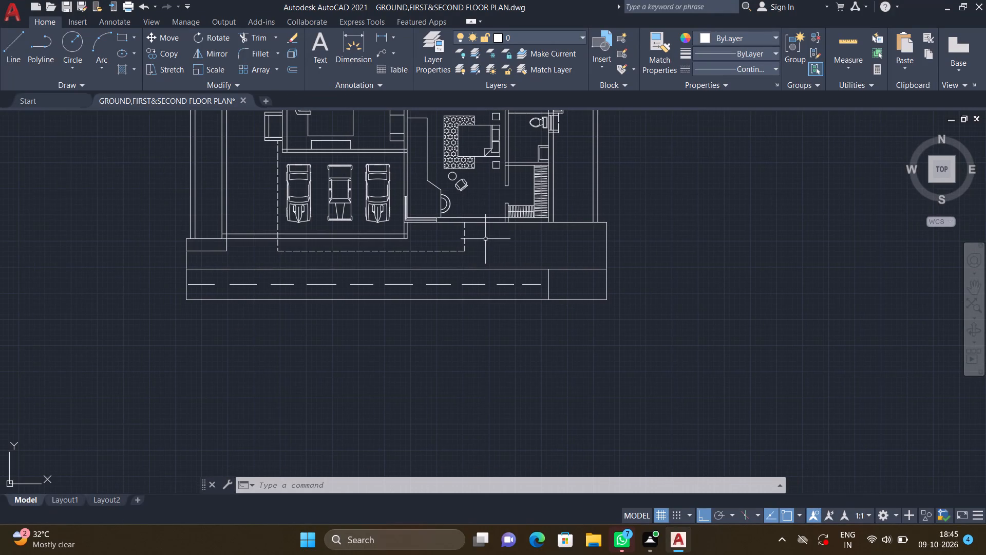
{"action": "scroll", "coordinate": [487, 242], "scroll_direction": "up", "scroll_amount": 1}
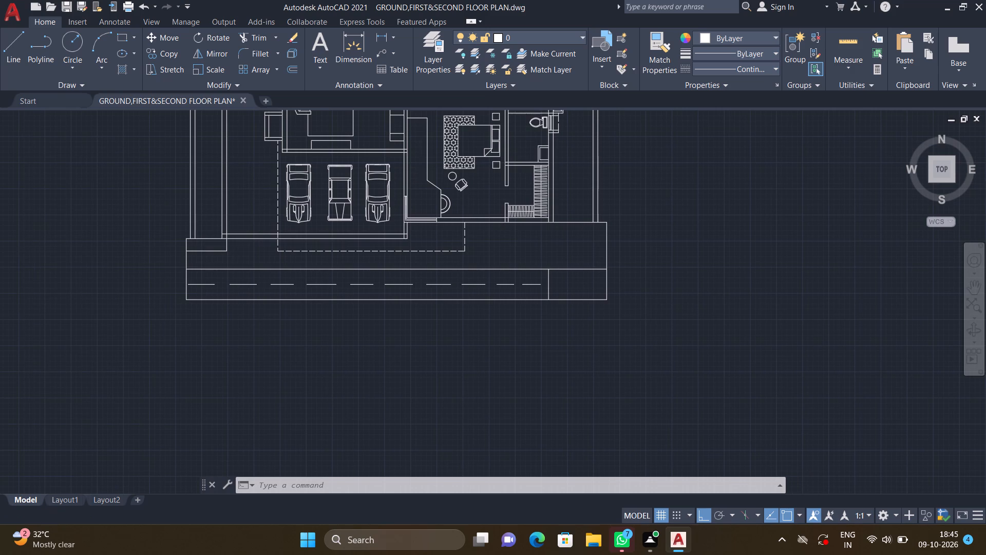
{"action": "key", "text": "l"}
{"action": "key", "text": "Return"}
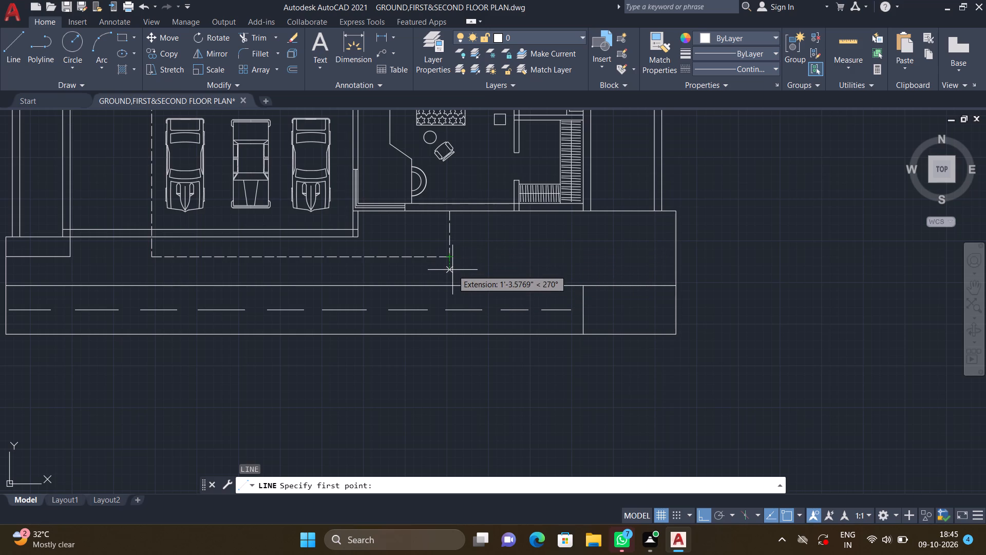
{"action": "scroll", "coordinate": [443, 271], "scroll_direction": "up", "scroll_amount": 2}
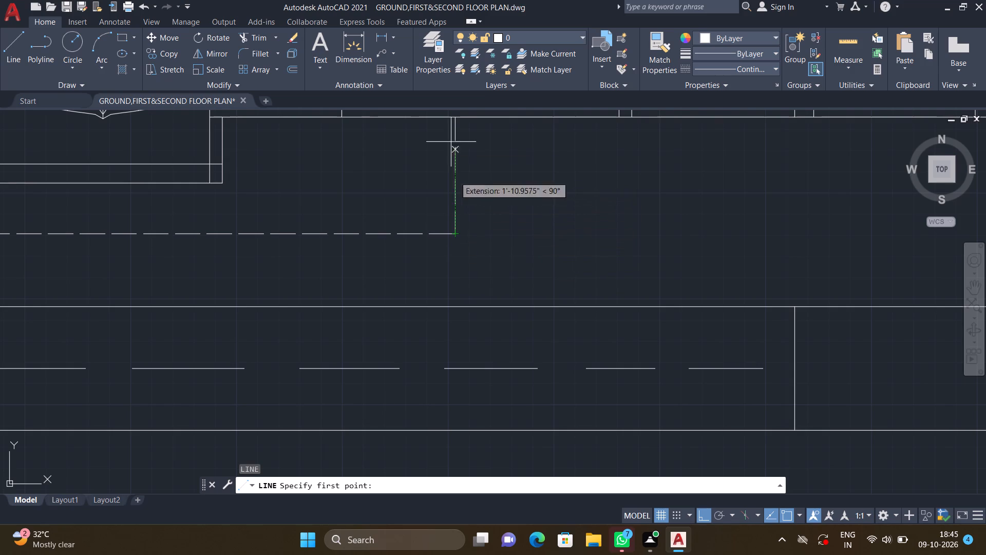
{"action": "scroll", "coordinate": [523, 178], "scroll_direction": "down", "scroll_amount": 1}
{"action": "middle_click_drag", "start_coordinate": [521, 188], "coordinate": [477, 188]}
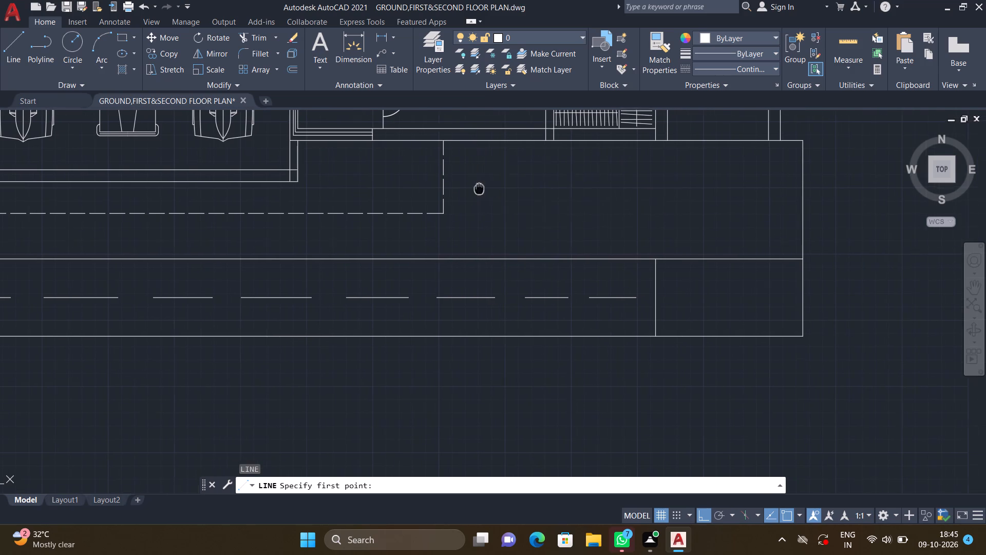
{"action": "middle_click_drag", "start_coordinate": [477, 188], "coordinate": [477, 189]}
{"action": "scroll", "coordinate": [478, 154], "scroll_direction": "up", "scroll_amount": 1}
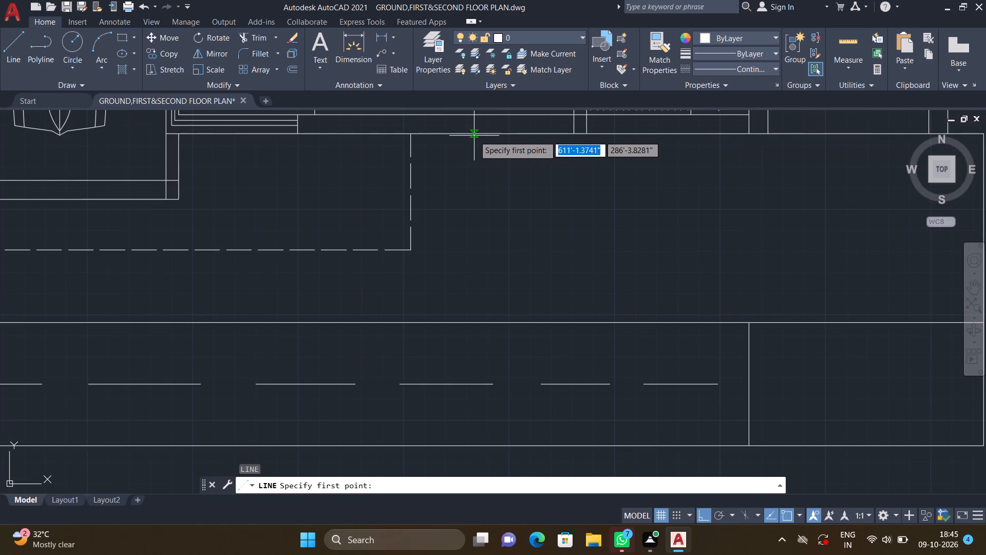
{"action": "double_click", "coordinate": [475, 134]}
{"action": "scroll", "coordinate": [474, 212], "scroll_direction": "down", "scroll_amount": 1}
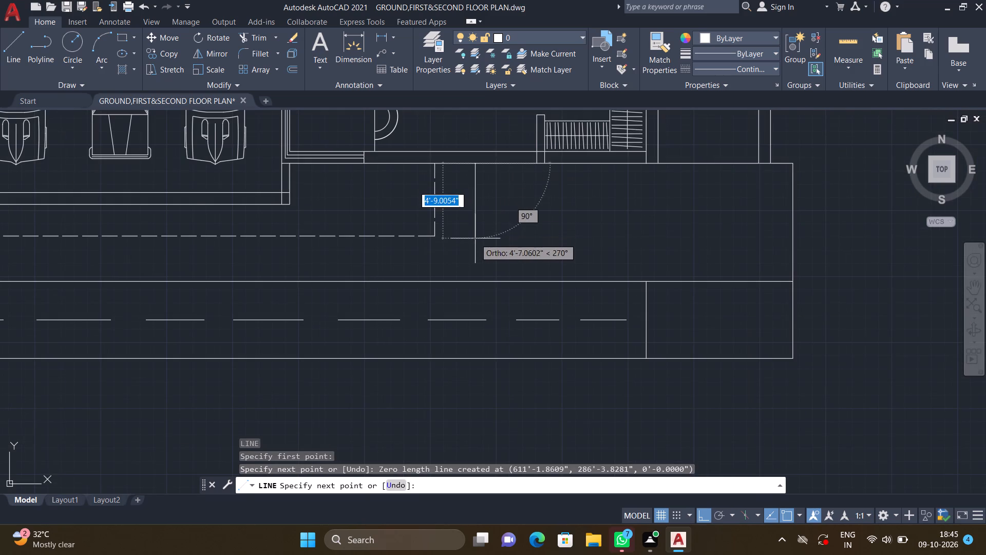
{"action": "middle_click_drag", "start_coordinate": [473, 232], "coordinate": [467, 227]}
{"action": "scroll", "coordinate": [471, 231], "scroll_direction": "up", "scroll_amount": 1}
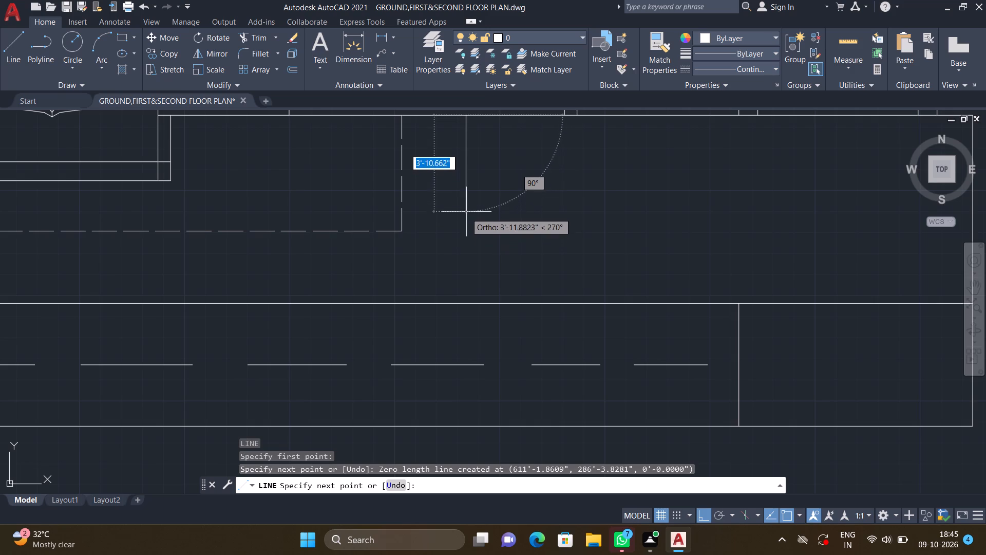
{"action": "double_click", "coordinate": [467, 216]}
{"action": "scroll", "coordinate": [549, 210], "scroll_direction": "down", "scroll_amount": 2}
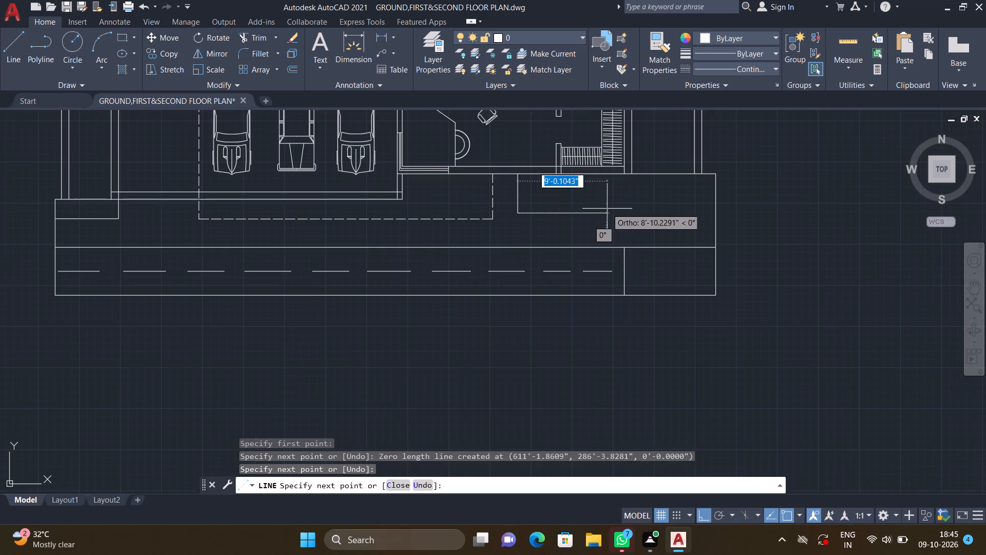
{"action": "middle_click_drag", "start_coordinate": [599, 211], "coordinate": [581, 207]}
{"action": "scroll", "coordinate": [691, 205], "scroll_direction": "up", "scroll_amount": 2}
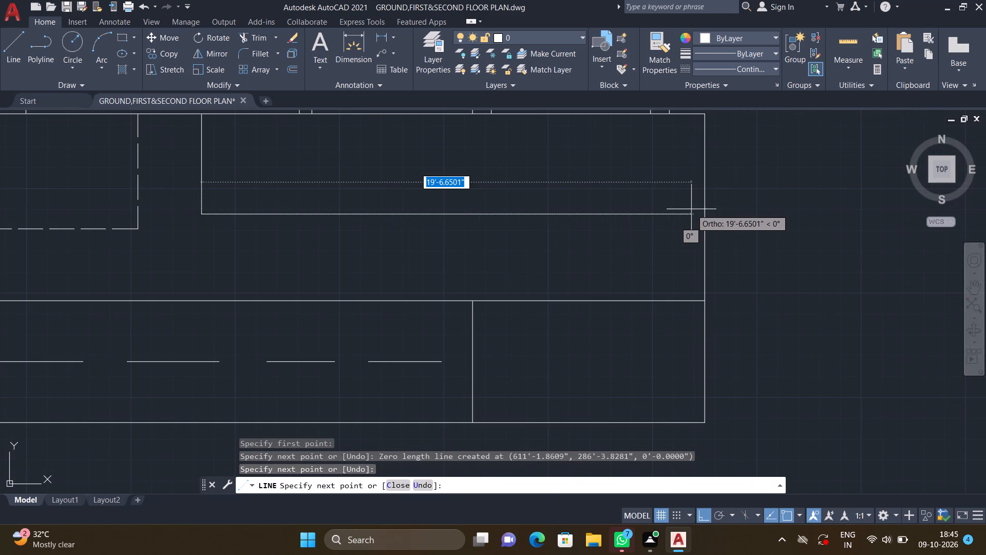
{"action": "double_click", "coordinate": [702, 216]}
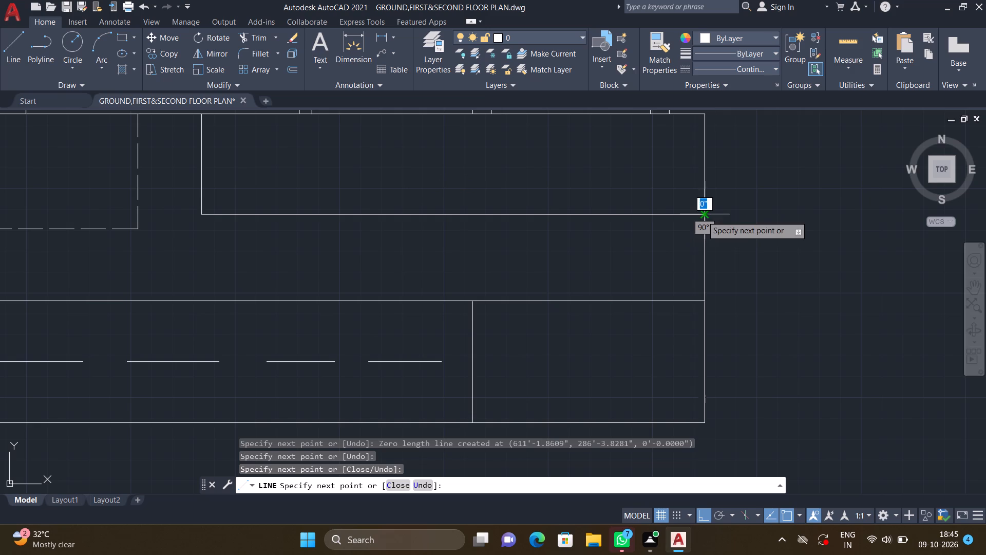
{"action": "key", "text": "Return"}
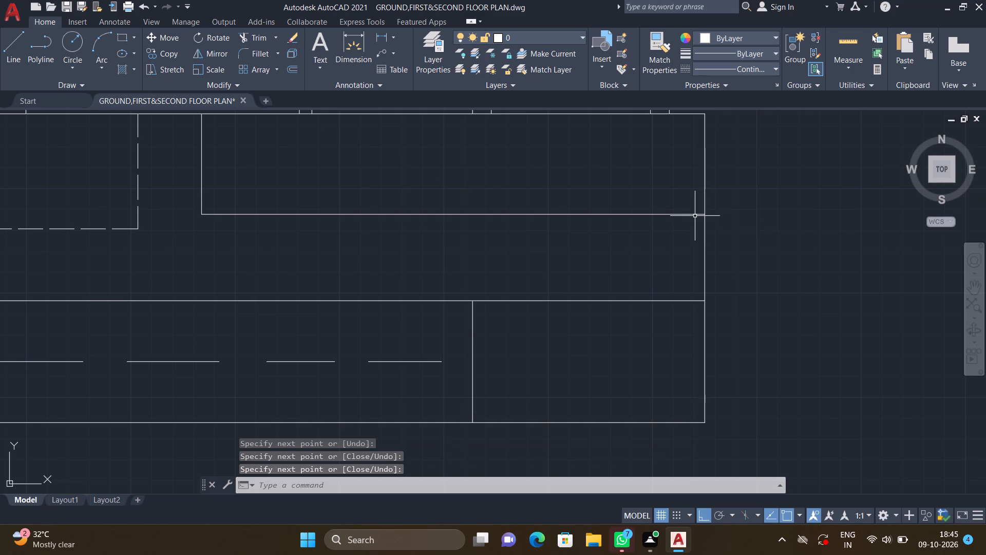
Start a hatch for the front strip and look through the available hatch patterns for a suitable fill.
{"action": "key", "text": "h"}
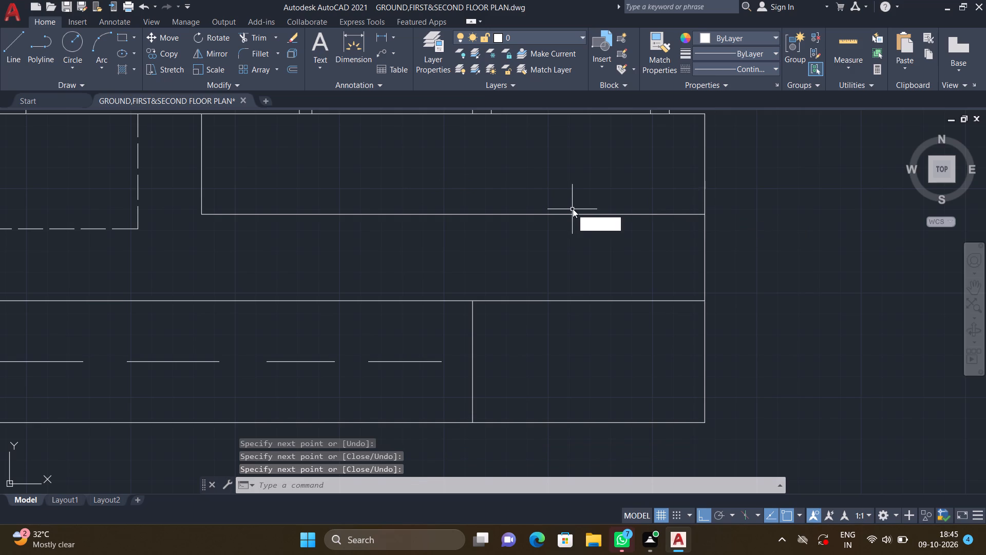
{"action": "key", "text": "Return"}
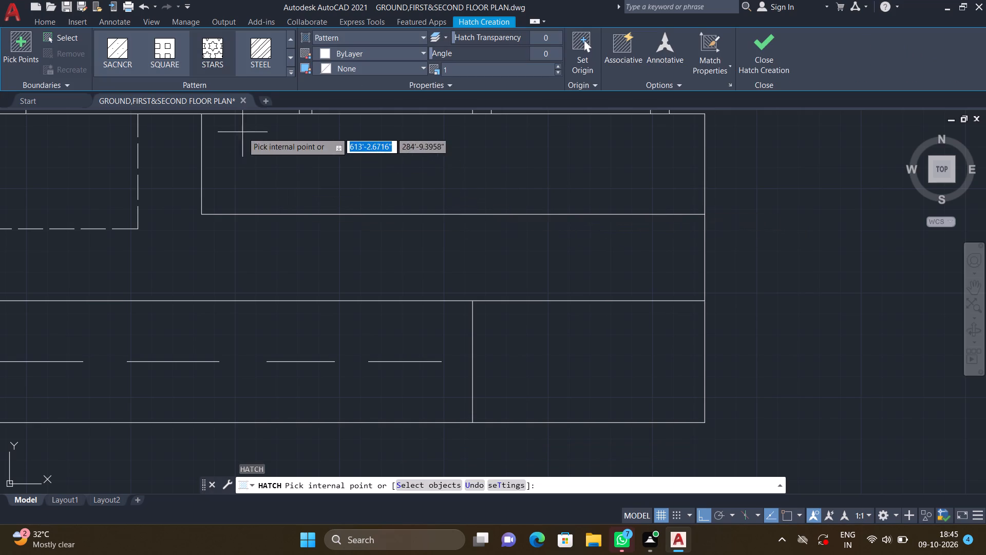
{"action": "double_click", "coordinate": [290, 71]}
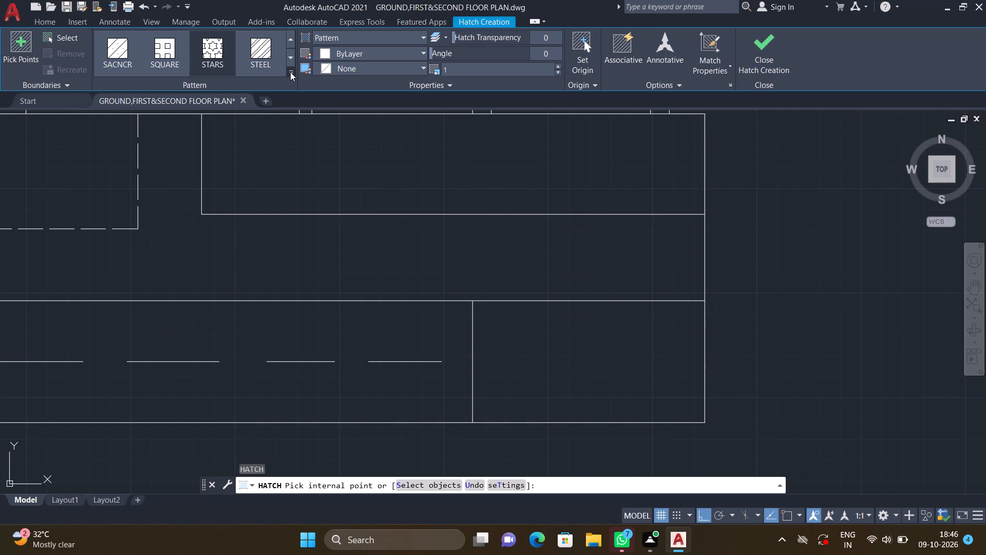
{"action": "left_click", "coordinate": [290, 72]}
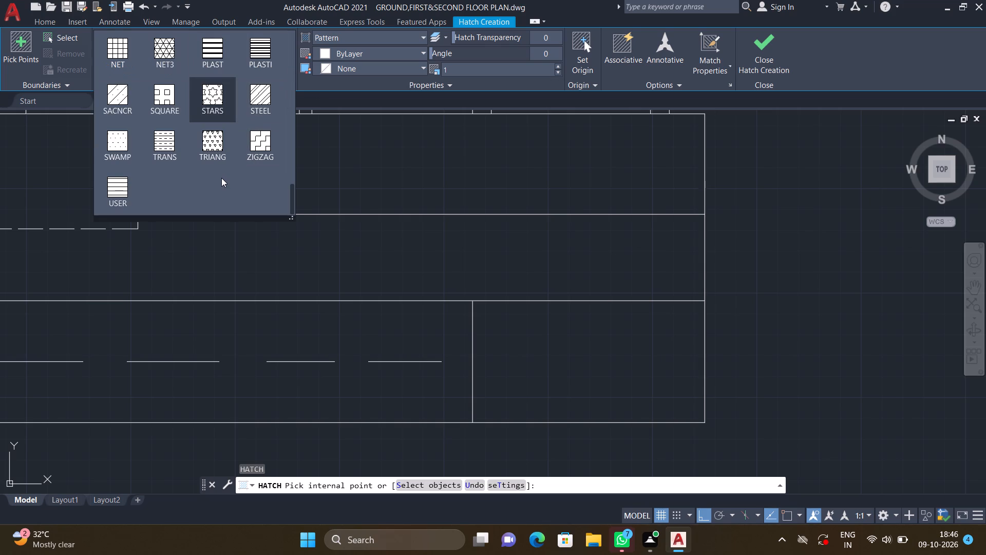
{"action": "scroll", "coordinate": [159, 85], "scroll_direction": "up", "scroll_amount": 4}
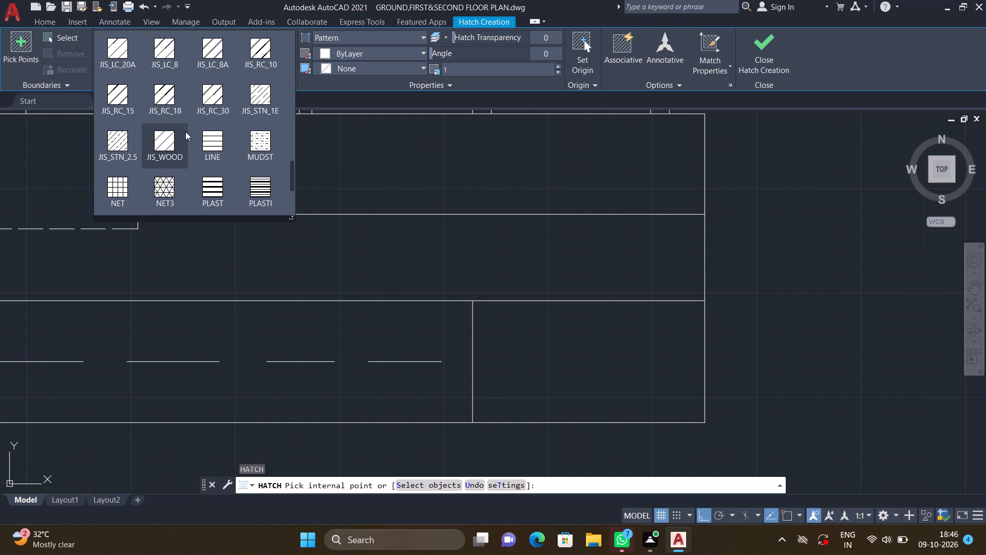
{"action": "scroll", "coordinate": [205, 122], "scroll_direction": "up", "scroll_amount": 5}
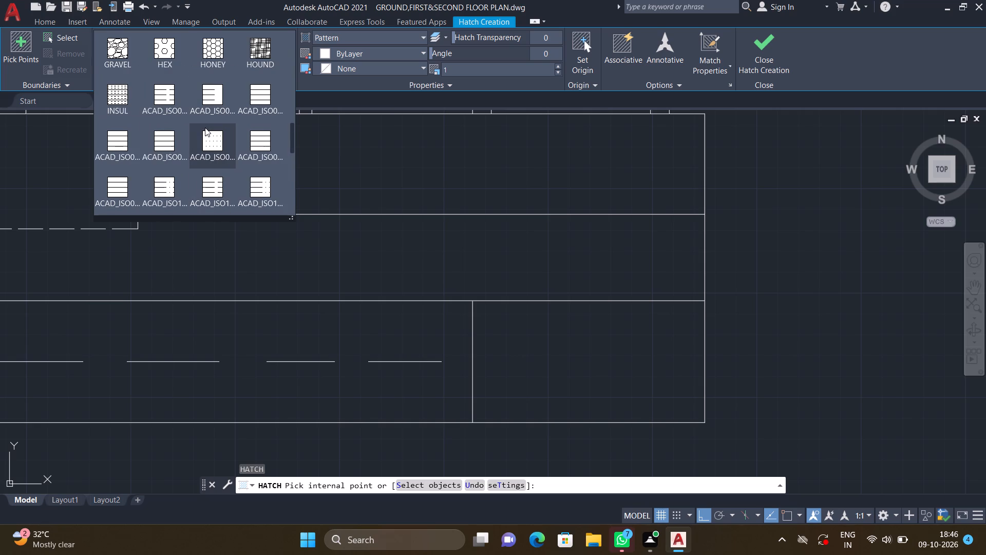
{"action": "scroll", "coordinate": [203, 124], "scroll_direction": "up", "scroll_amount": 2}
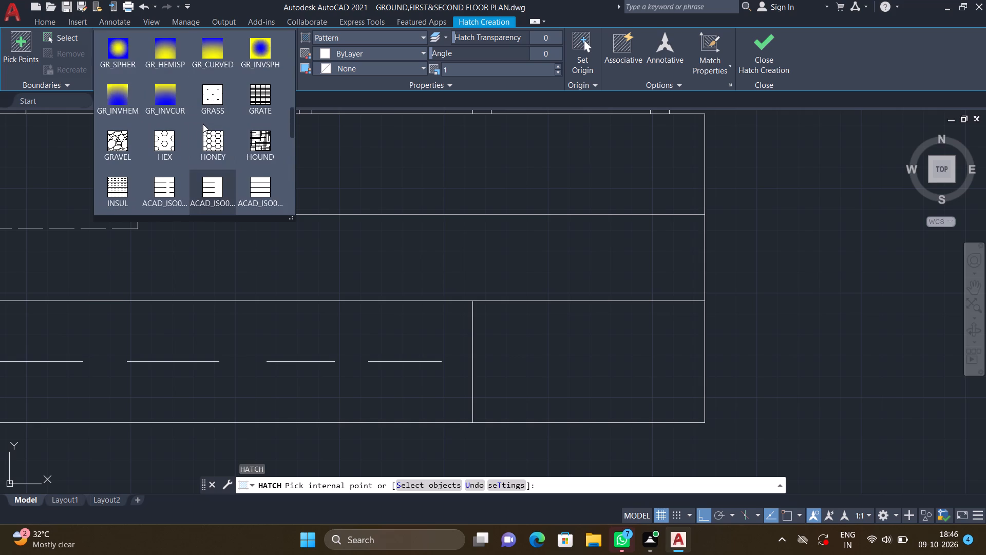
{"action": "scroll", "coordinate": [203, 124], "scroll_direction": "up", "scroll_amount": 3}
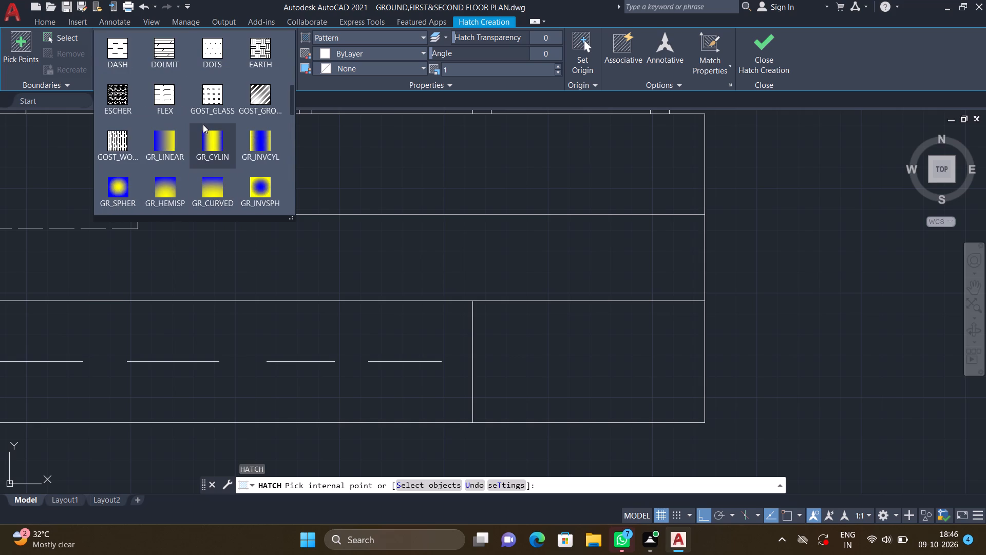
{"action": "scroll", "coordinate": [203, 123], "scroll_direction": "up", "scroll_amount": 2}
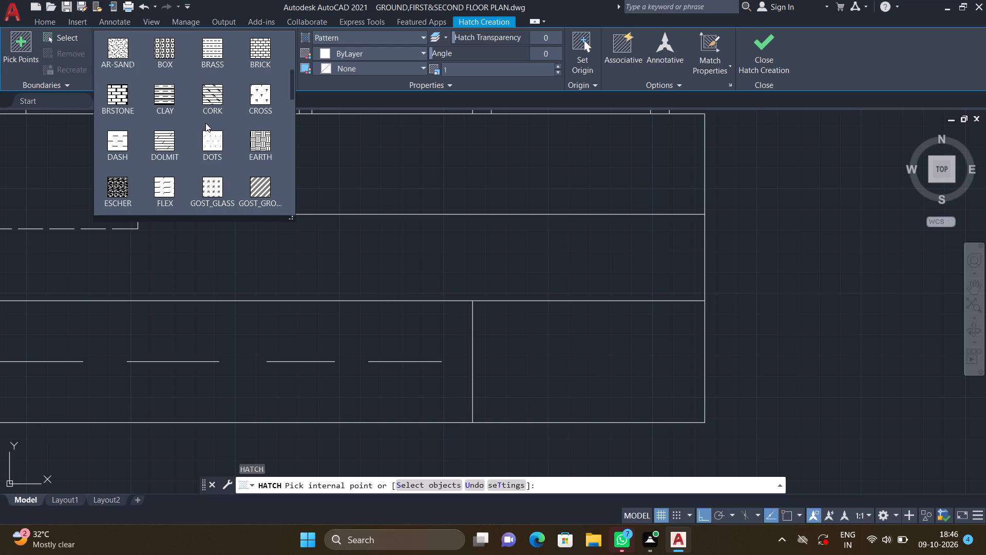
{"action": "scroll", "coordinate": [206, 126], "scroll_direction": "up", "scroll_amount": 2}
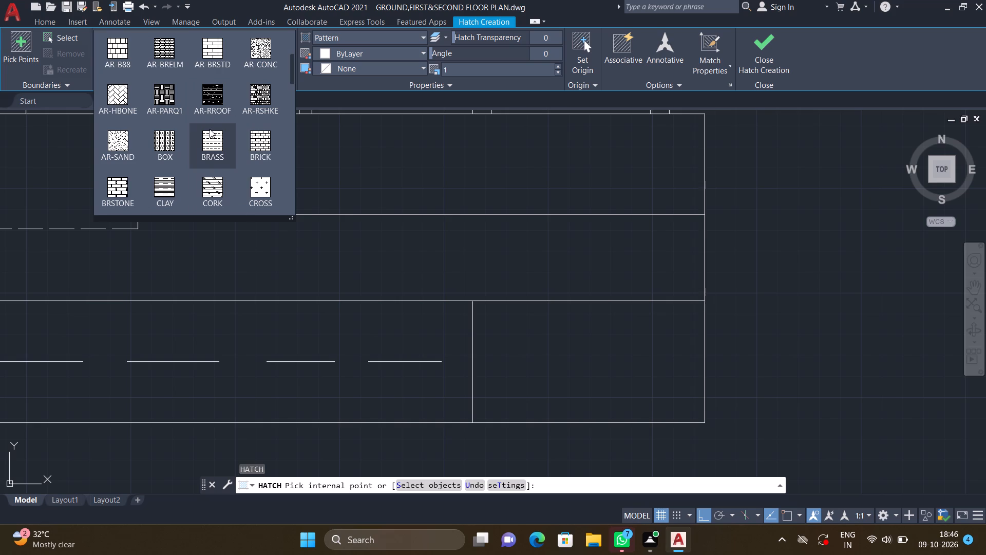
{"action": "scroll", "coordinate": [210, 129], "scroll_direction": "up", "scroll_amount": 1}
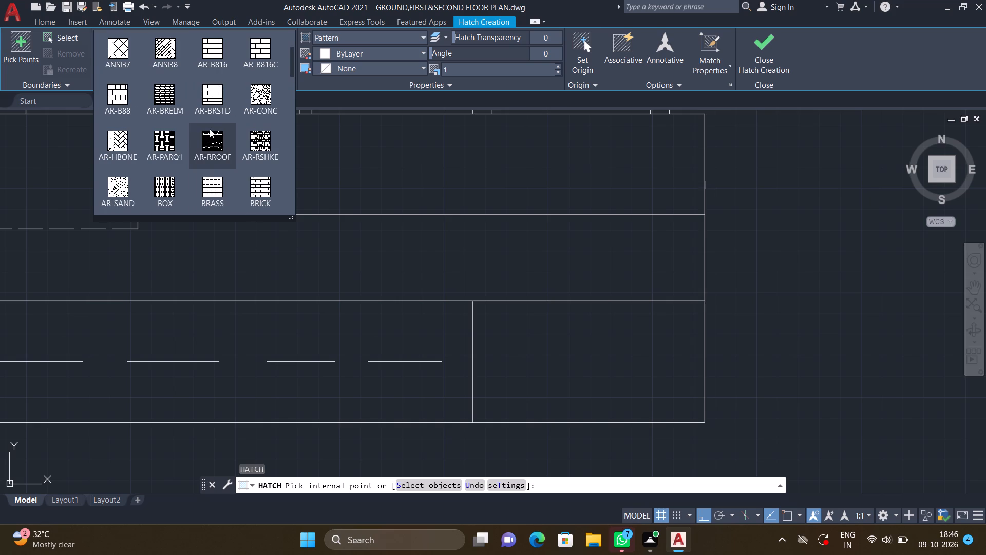
{"action": "scroll", "coordinate": [210, 129], "scroll_direction": "up", "scroll_amount": 1}
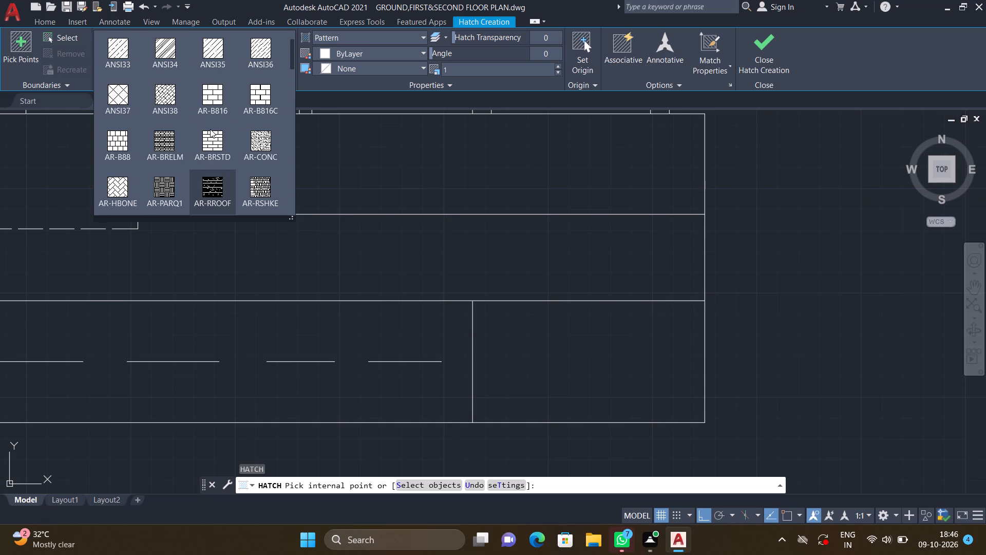
{"action": "scroll", "coordinate": [210, 129], "scroll_direction": "up", "scroll_amount": 2}
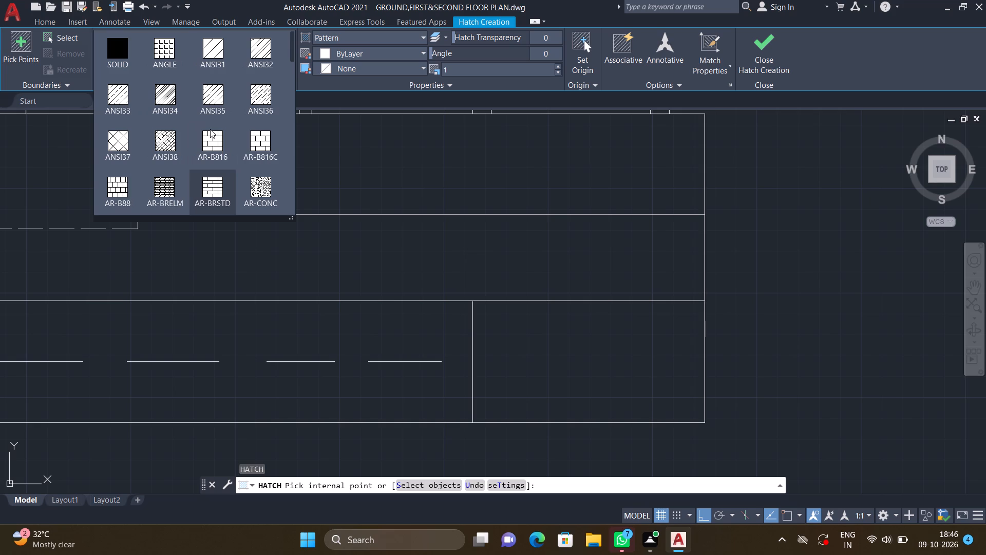
{"action": "scroll", "coordinate": [210, 129], "scroll_direction": "up", "scroll_amount": 3}
{"action": "scroll", "coordinate": [210, 129], "scroll_direction": "down", "scroll_amount": 2}
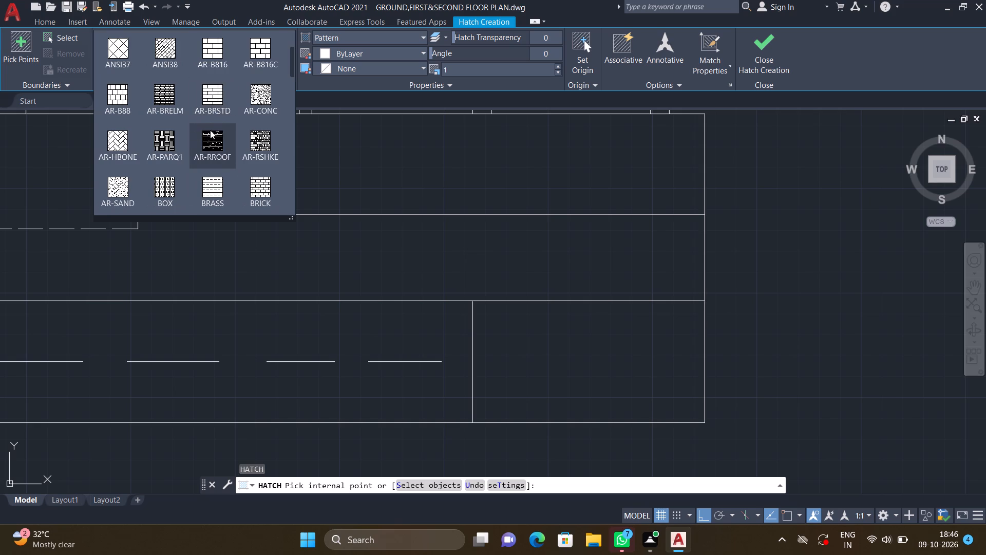
{"action": "scroll", "coordinate": [210, 130], "scroll_direction": "down", "scroll_amount": 4}
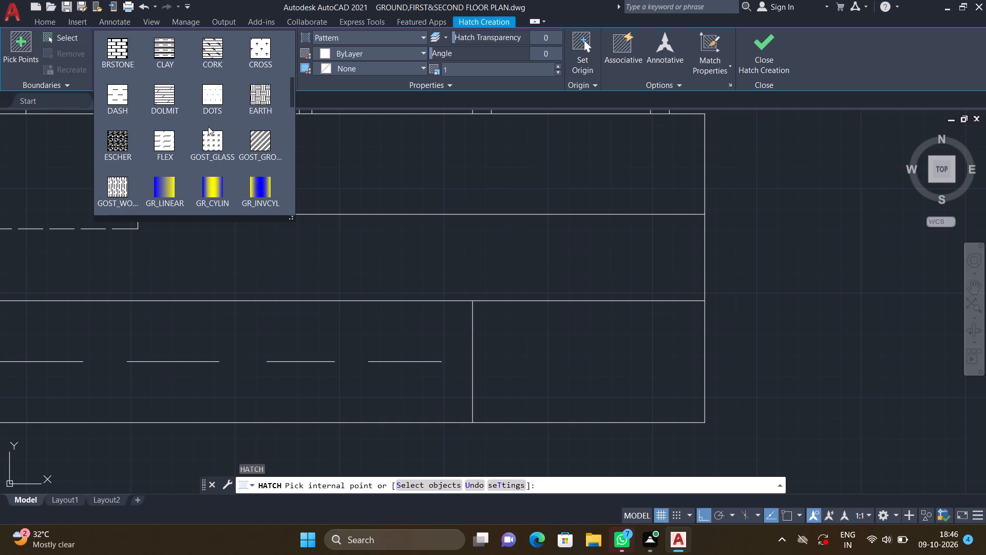
{"action": "scroll", "coordinate": [208, 127], "scroll_direction": "down", "scroll_amount": 2}
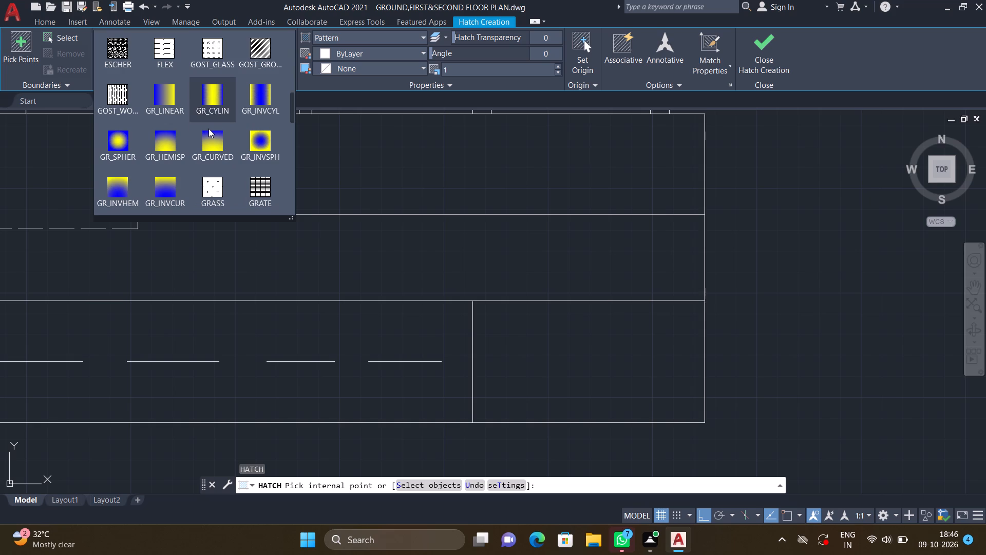
{"action": "scroll", "coordinate": [208, 128], "scroll_direction": "down", "scroll_amount": 1}
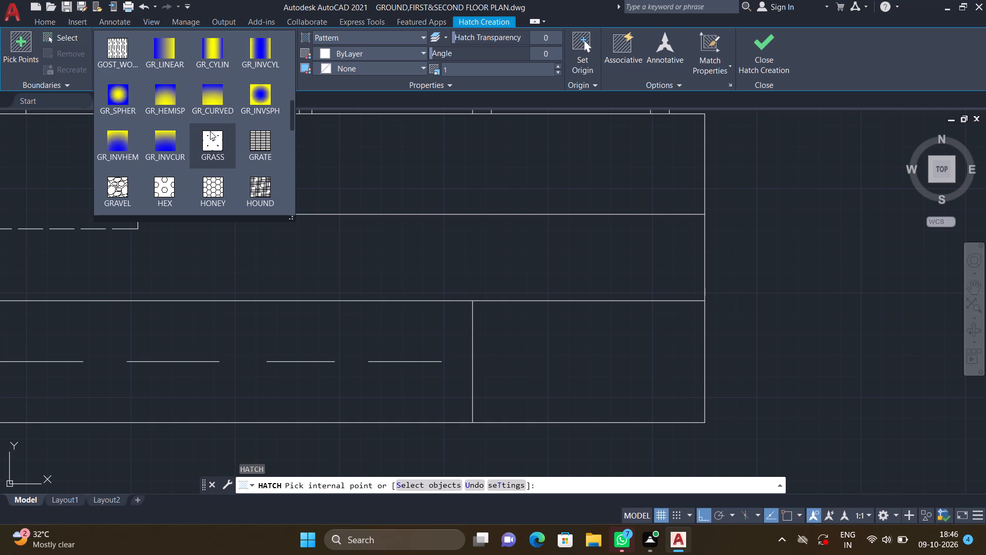
{"action": "scroll", "coordinate": [210, 131], "scroll_direction": "down", "scroll_amount": 2}
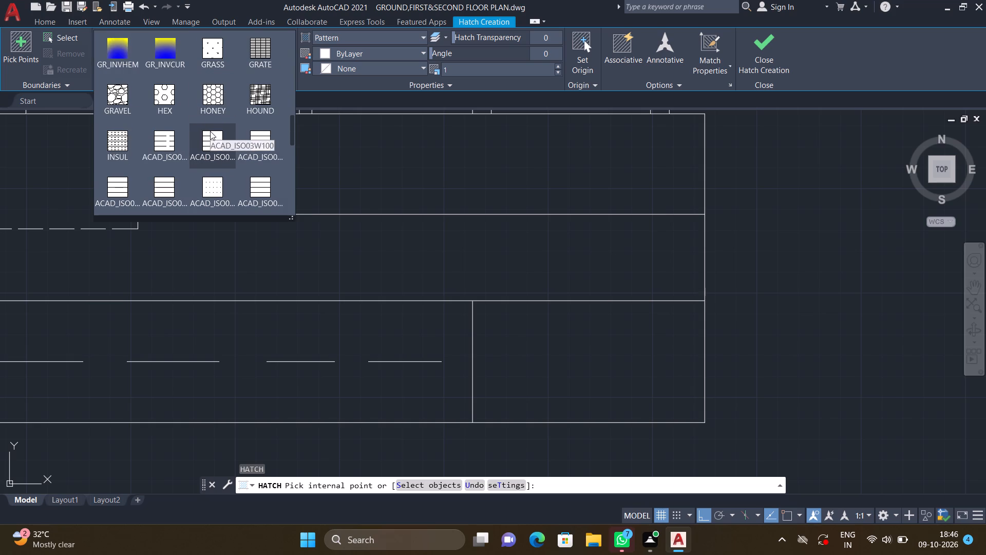
{"action": "scroll", "coordinate": [210, 131], "scroll_direction": "down", "scroll_amount": 2}
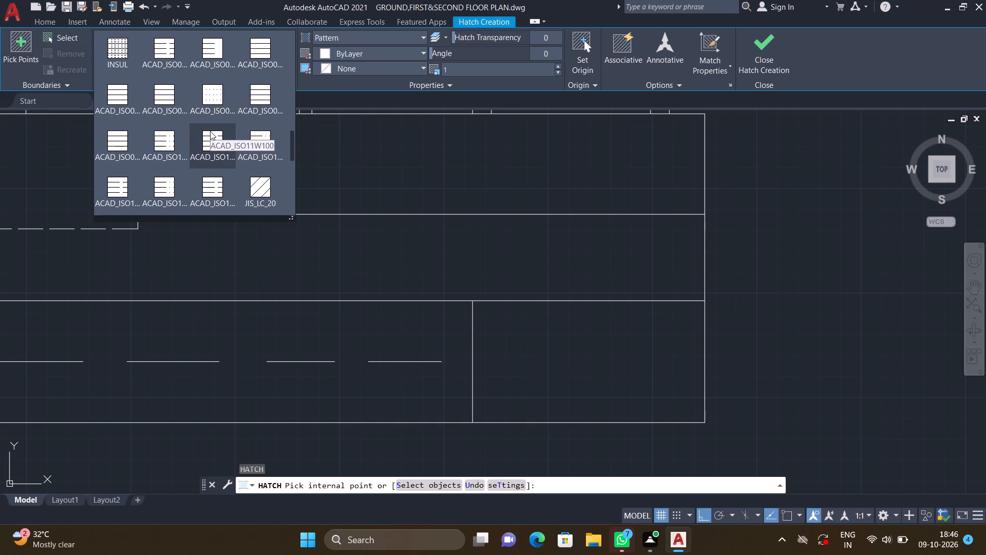
{"action": "scroll", "coordinate": [210, 131], "scroll_direction": "down", "scroll_amount": 1}
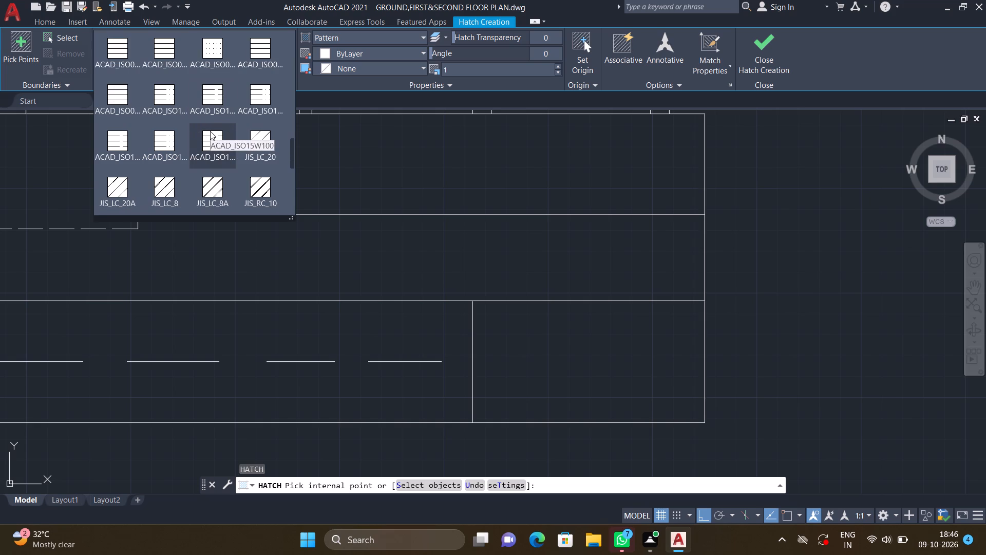
{"action": "scroll", "coordinate": [210, 131], "scroll_direction": "down", "scroll_amount": 1}
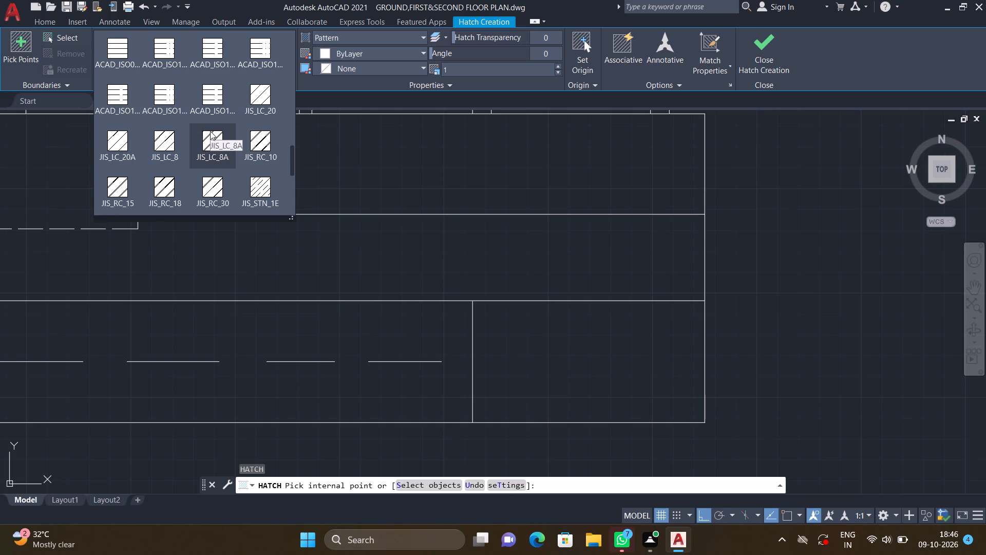
{"action": "scroll", "coordinate": [210, 131], "scroll_direction": "down", "scroll_amount": 2}
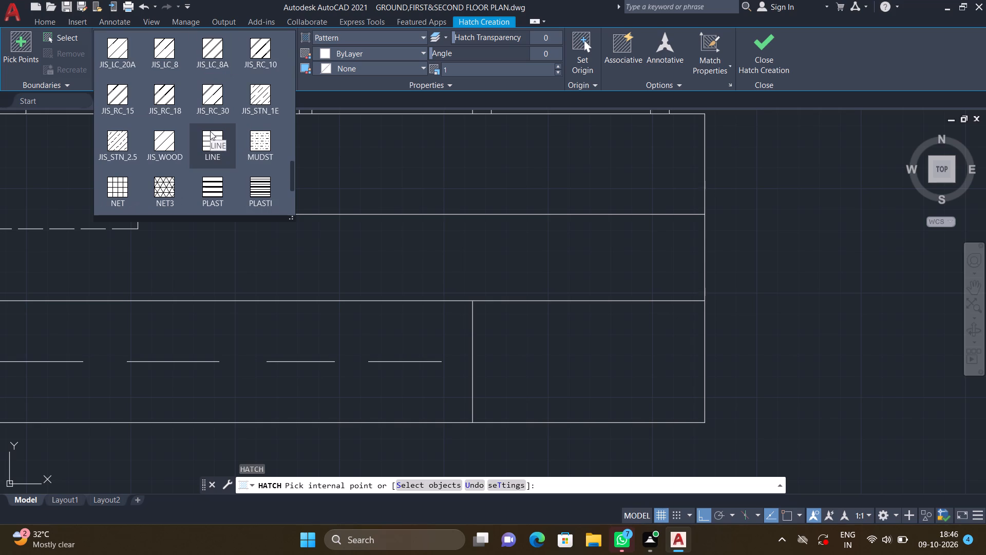
{"action": "scroll", "coordinate": [210, 131], "scroll_direction": "down", "scroll_amount": 1}
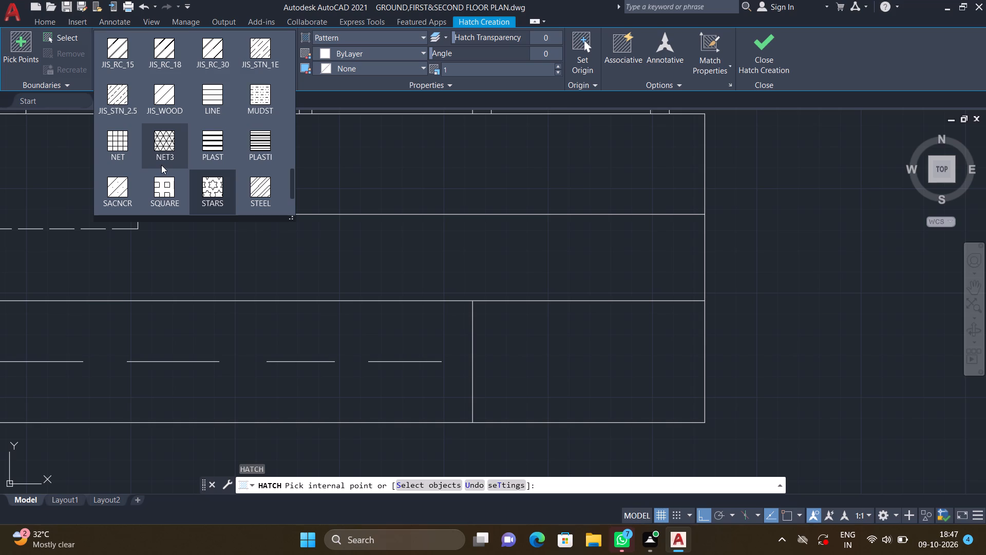
Look through the available hatch patterns for a suitable fill for the outlined front areas.
{"action": "scroll", "coordinate": [161, 165], "scroll_direction": "down", "scroll_amount": 2}
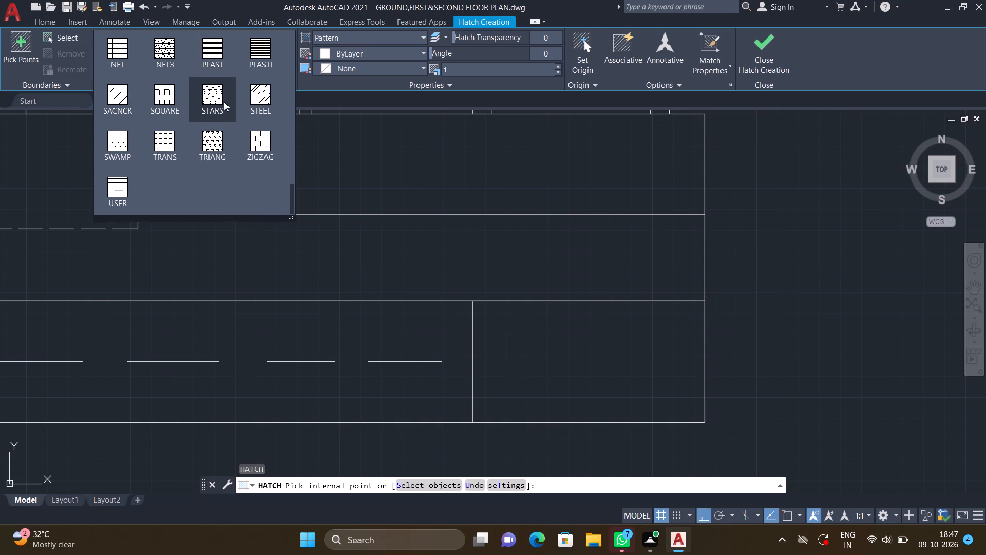
{"action": "scroll", "coordinate": [224, 109], "scroll_direction": "up", "scroll_amount": 3}
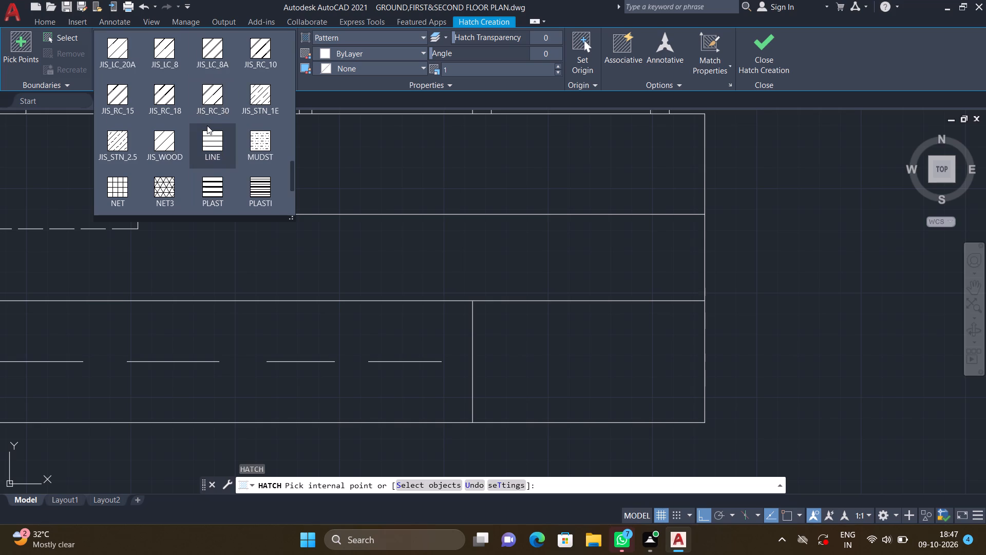
{"action": "scroll", "coordinate": [207, 125], "scroll_direction": "up", "scroll_amount": 2}
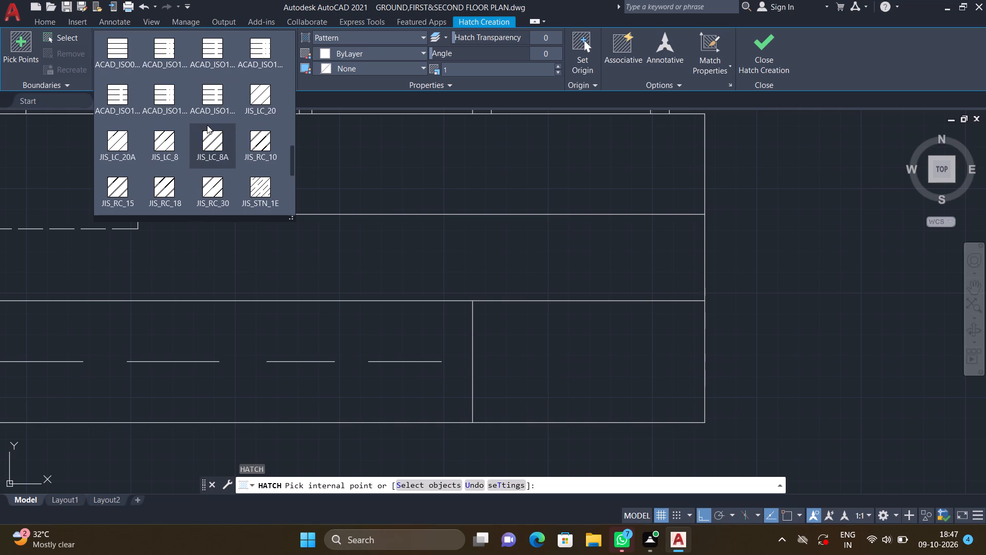
{"action": "scroll", "coordinate": [207, 125], "scroll_direction": "up", "scroll_amount": 2}
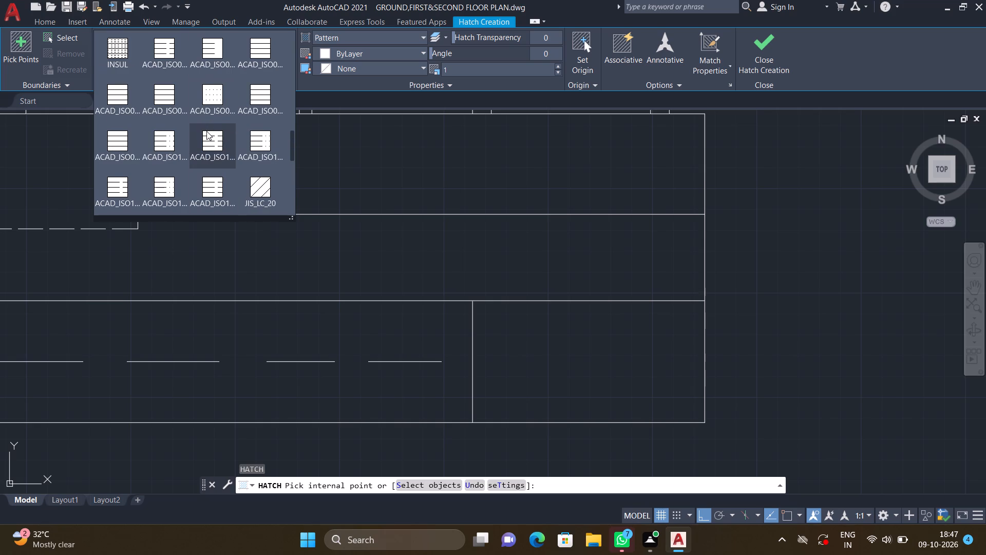
{"action": "scroll", "coordinate": [206, 131], "scroll_direction": "up", "scroll_amount": 2}
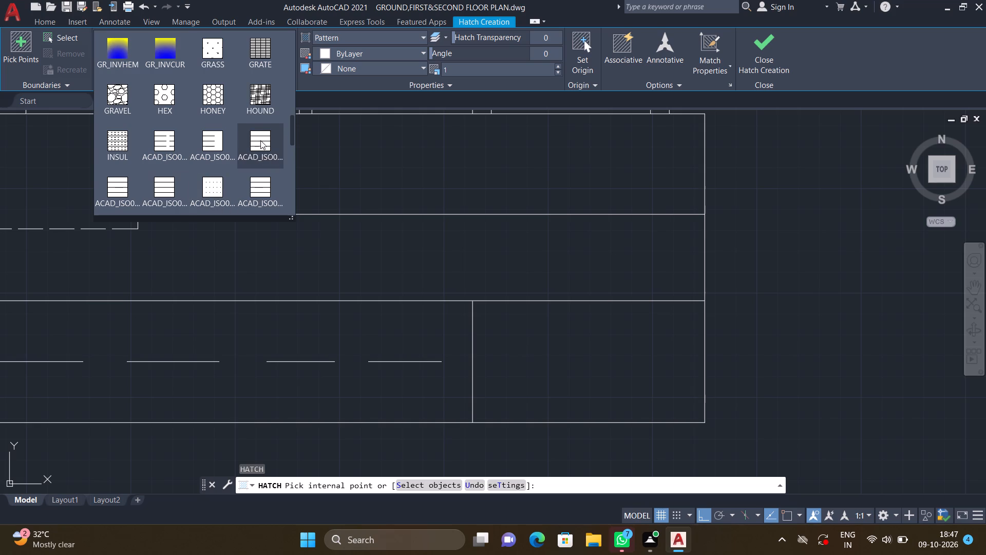
{"action": "scroll", "coordinate": [246, 67], "scroll_direction": "down", "scroll_amount": 1}
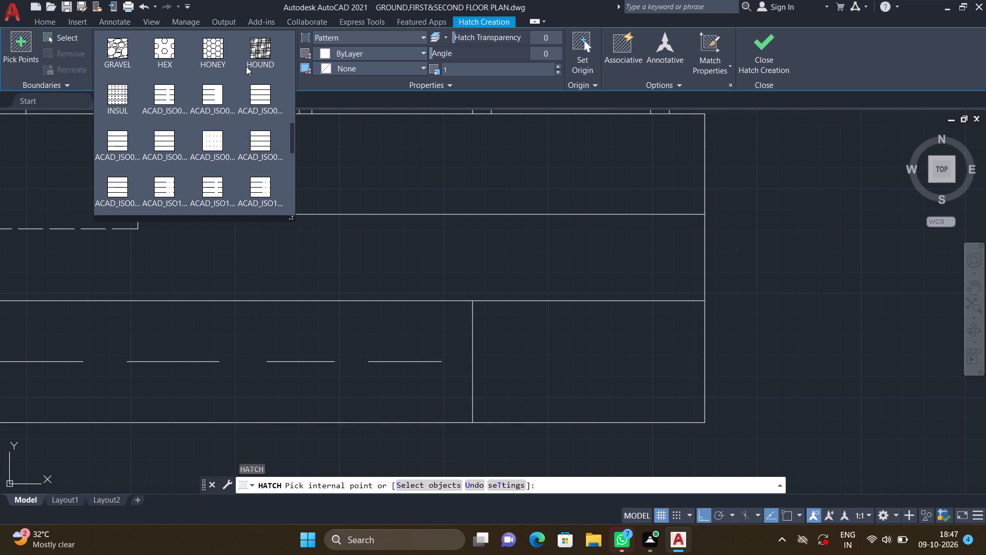
{"action": "scroll", "coordinate": [246, 66], "scroll_direction": "down", "scroll_amount": 2}
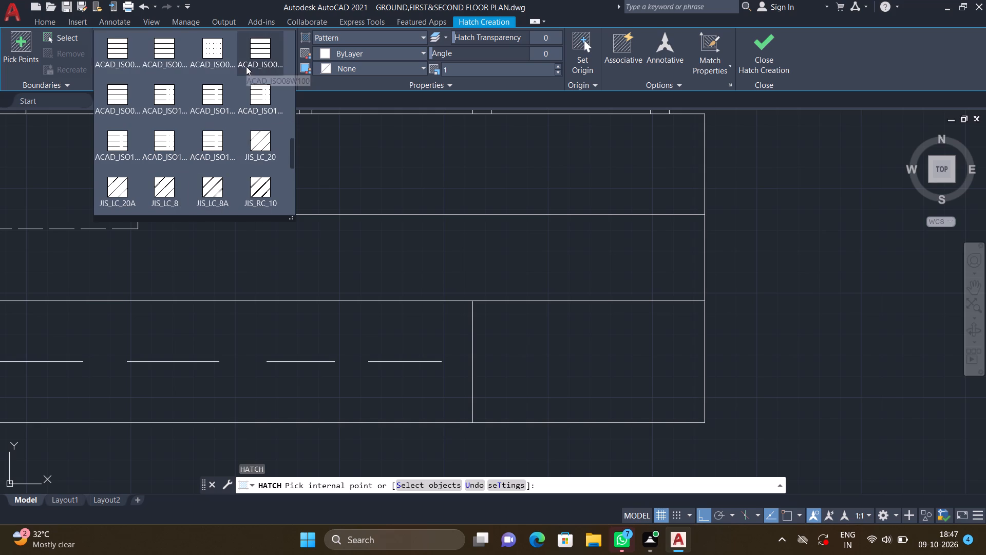
{"action": "scroll", "coordinate": [246, 66], "scroll_direction": "down", "scroll_amount": 2}
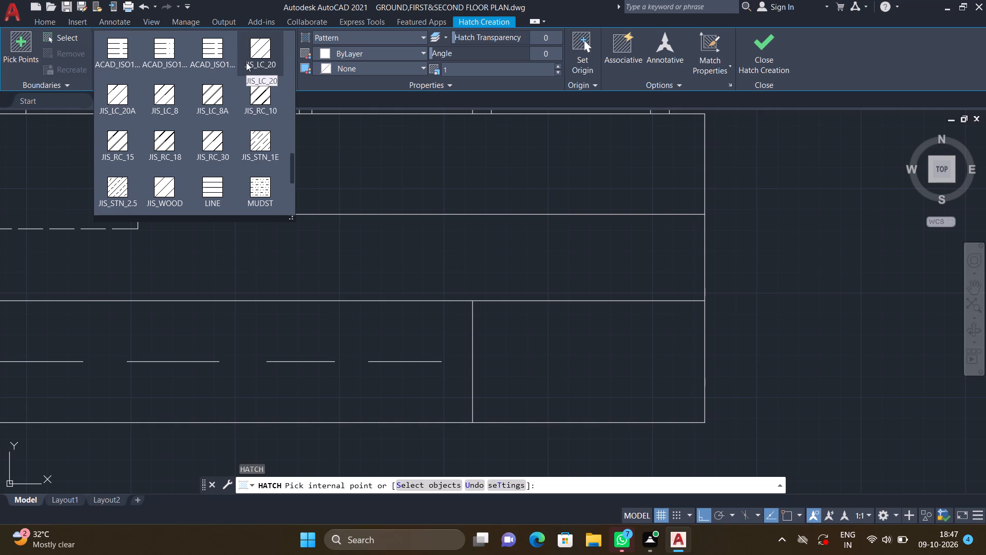
{"action": "scroll", "coordinate": [240, 73], "scroll_direction": "down", "scroll_amount": 1}
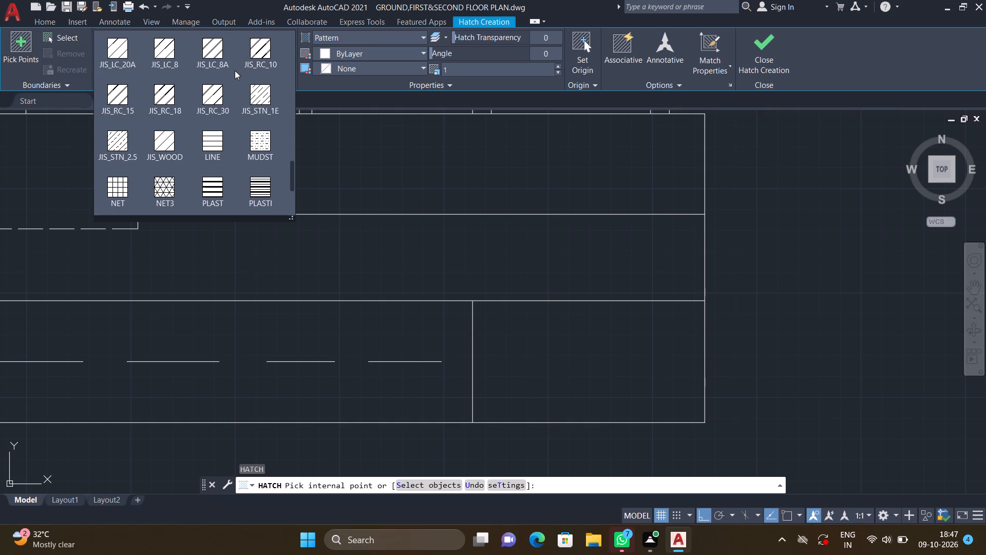
{"action": "scroll", "coordinate": [229, 87], "scroll_direction": "up", "scroll_amount": 2}
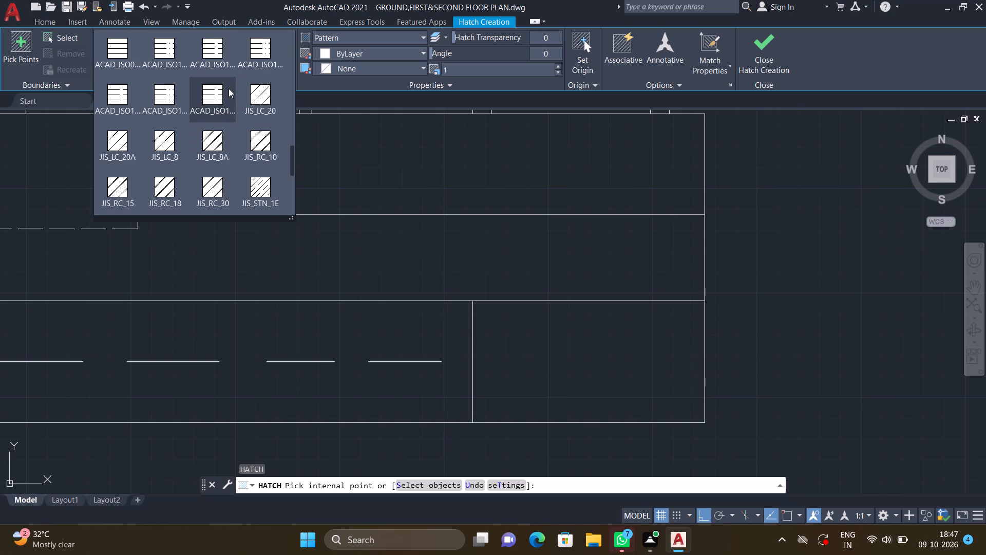
{"action": "scroll", "coordinate": [225, 98], "scroll_direction": "up", "scroll_amount": 1}
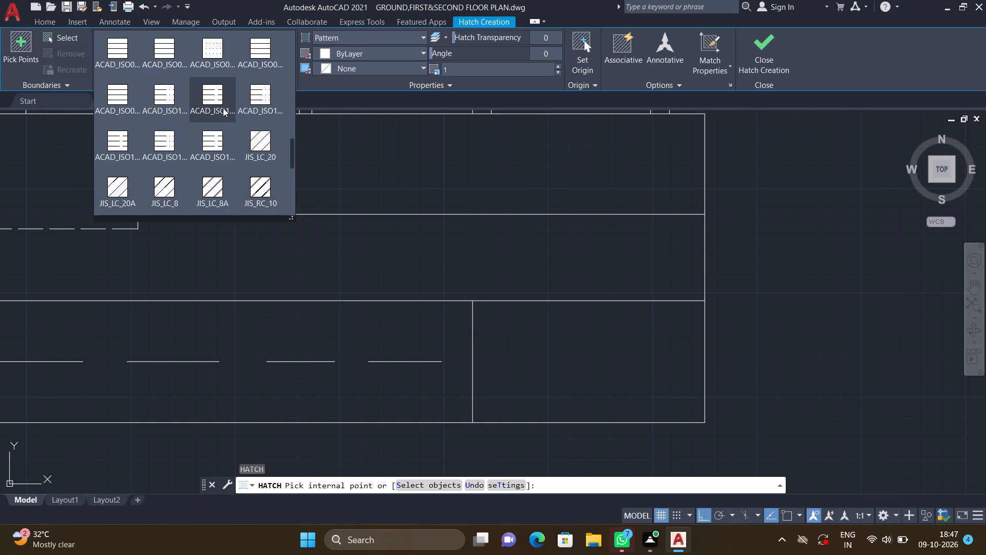
{"action": "scroll", "coordinate": [222, 134], "scroll_direction": "down", "scroll_amount": 3}
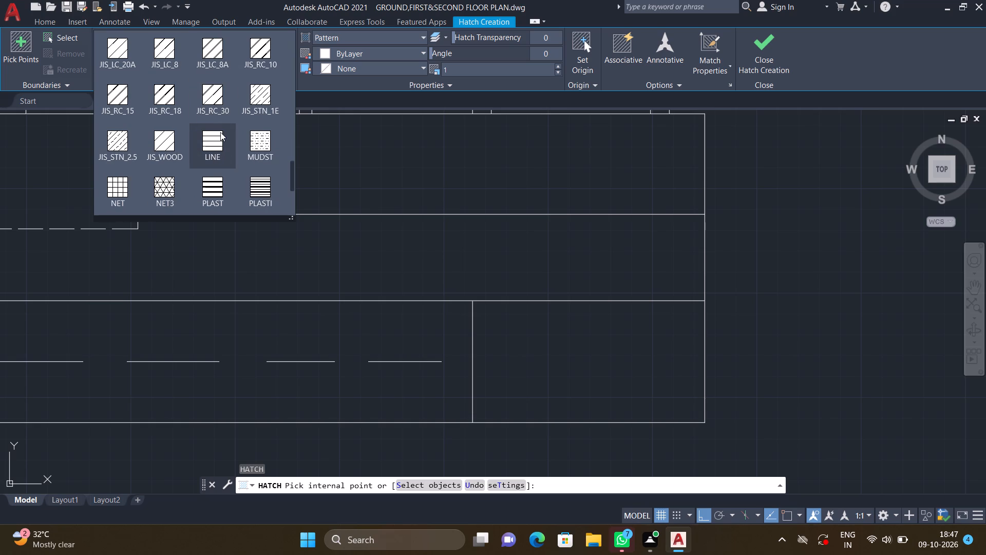
{"action": "scroll", "coordinate": [207, 144], "scroll_direction": "down", "scroll_amount": 2}
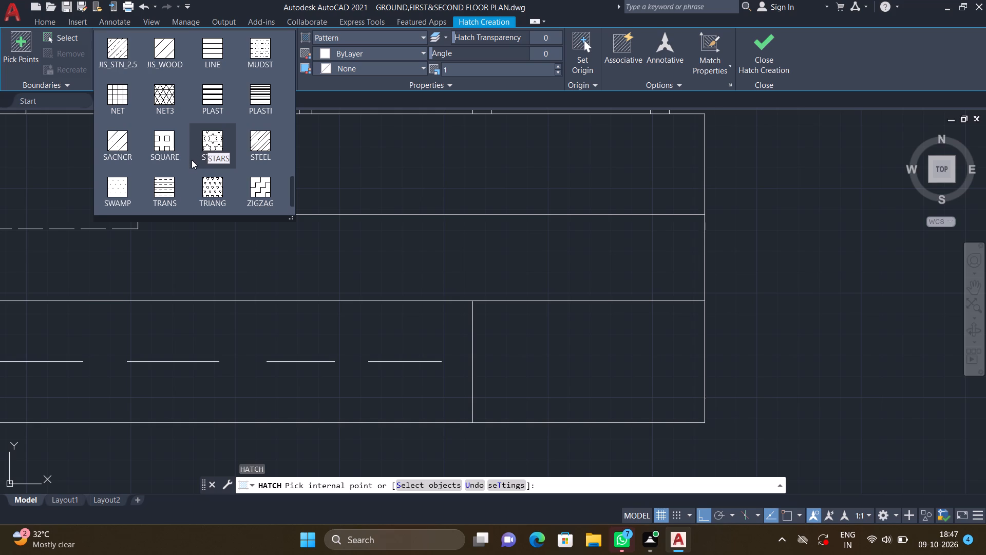
{"action": "scroll", "coordinate": [191, 160], "scroll_direction": "down", "scroll_amount": 1}
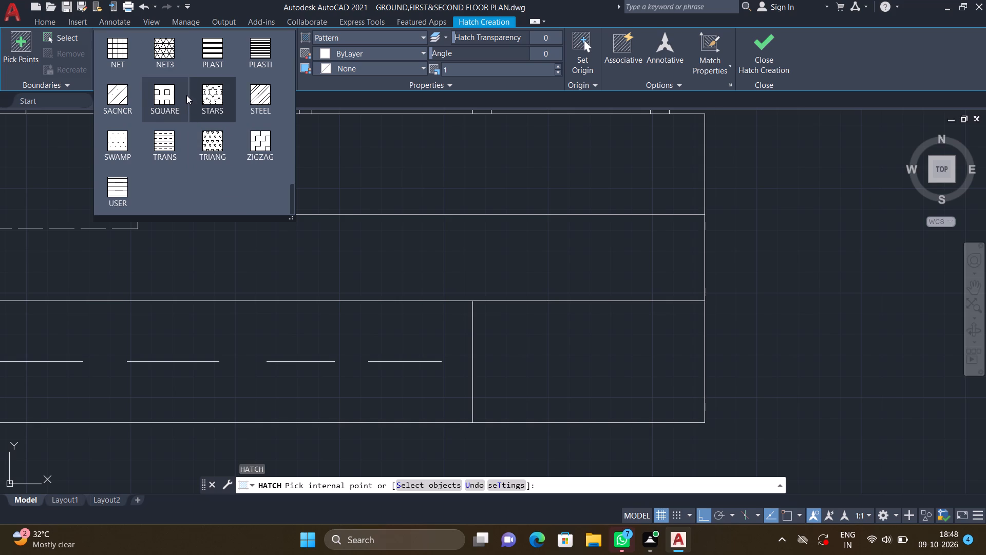
Hatch the outlined rectangle in front of the bedroom and wardrobe with the ANGLE pattern at scale 1.
{"action": "scroll", "coordinate": [186, 95], "scroll_direction": "up", "scroll_amount": 1}
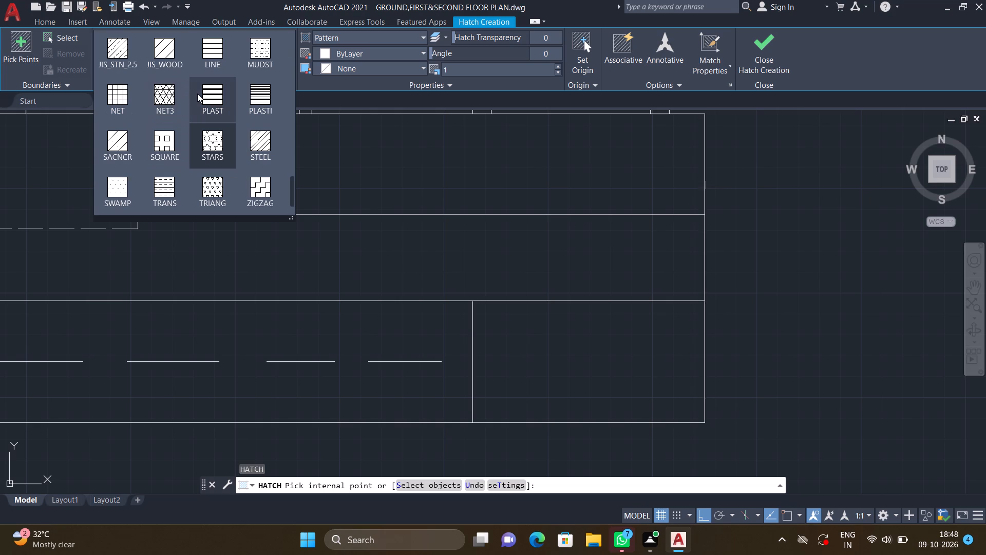
{"action": "scroll", "coordinate": [197, 95], "scroll_direction": "up", "scroll_amount": 1}
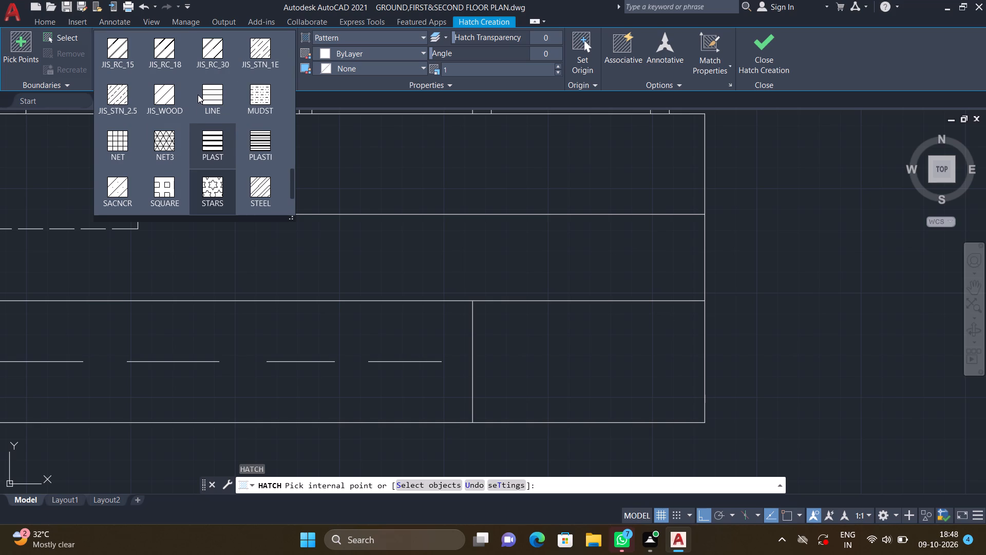
{"action": "scroll", "coordinate": [198, 94], "scroll_direction": "up", "scroll_amount": 2}
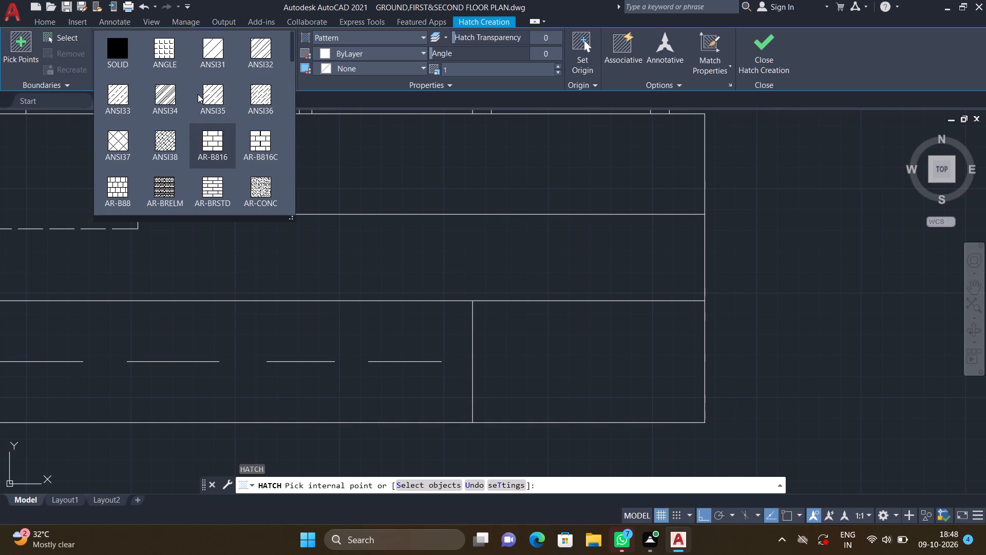
{"action": "scroll", "coordinate": [198, 94], "scroll_direction": "up", "scroll_amount": 1}
{"action": "left_click", "coordinate": [169, 52]}
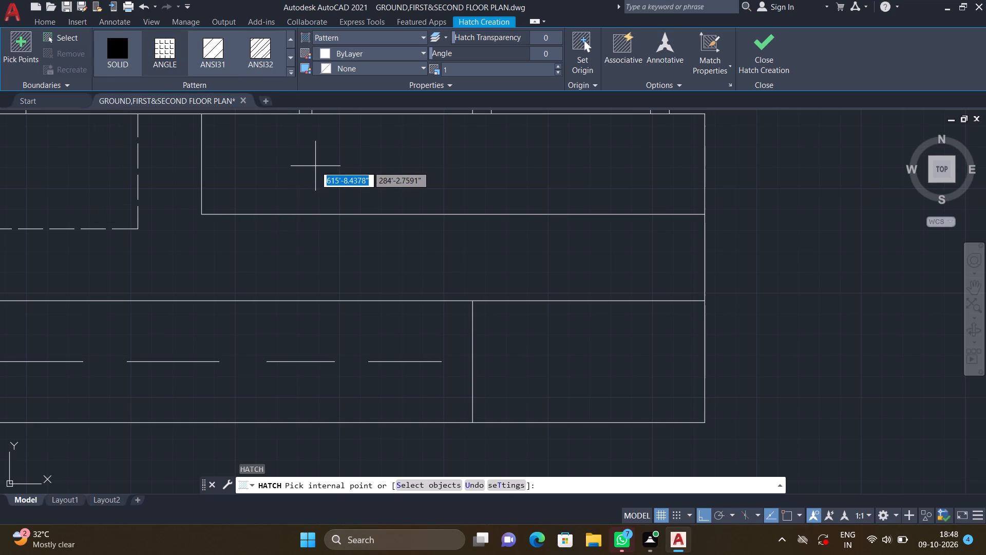
{"action": "scroll", "coordinate": [272, 183], "scroll_direction": "down", "scroll_amount": 1}
{"action": "middle_click_drag", "start_coordinate": [283, 196], "coordinate": [311, 218]}
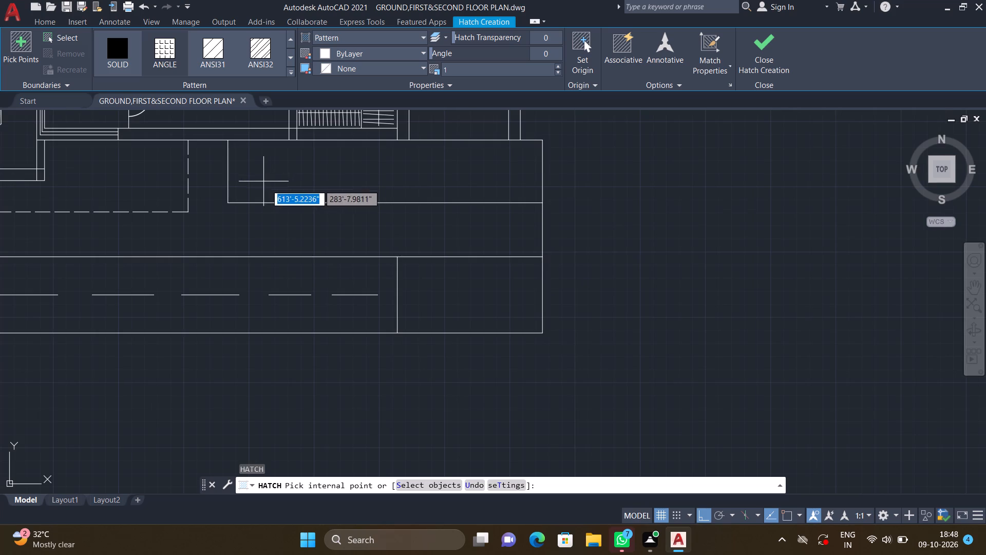
{"action": "middle_click_drag", "start_coordinate": [311, 218], "coordinate": [350, 248]}
{"action": "middle_click_drag", "start_coordinate": [287, 175], "coordinate": [380, 233]}
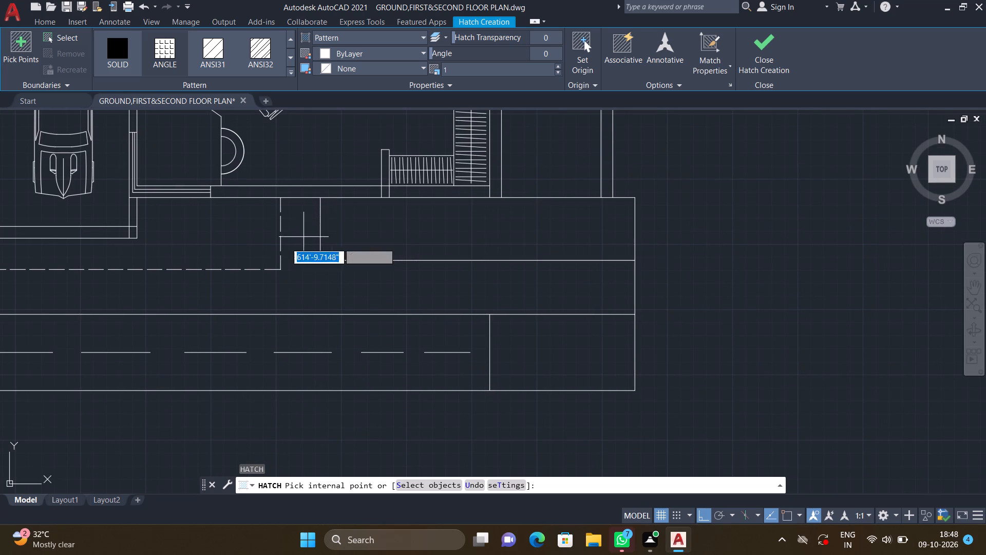
{"action": "scroll", "coordinate": [285, 247], "scroll_direction": "down", "scroll_amount": 2}
{"action": "scroll", "coordinate": [336, 246], "scroll_direction": "up", "scroll_amount": 5}
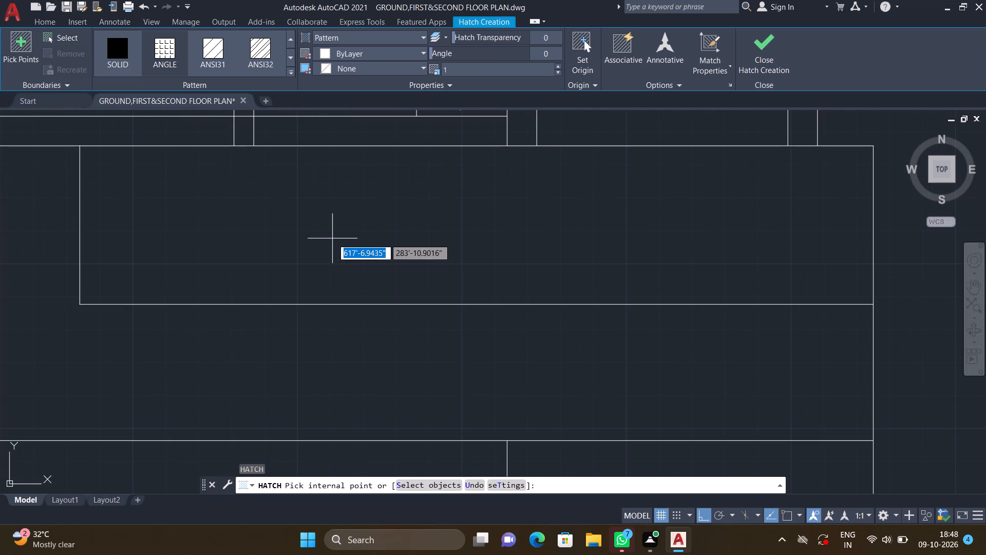
{"action": "double_click", "coordinate": [331, 233]}
Hatch the small rectangle at the front strip's parking-side end with the same ANGLE pattern and finish the hatch.
{"action": "scroll", "coordinate": [313, 255], "scroll_direction": "down", "scroll_amount": 3}
{"action": "scroll", "coordinate": [380, 308], "scroll_direction": "down", "scroll_amount": 2}
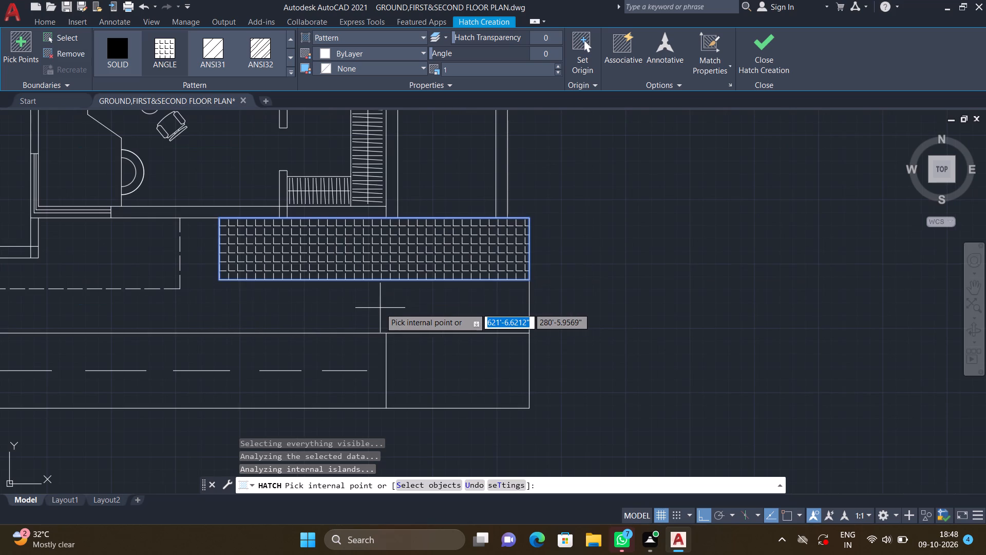
{"action": "scroll", "coordinate": [377, 308], "scroll_direction": "down", "scroll_amount": 1}
{"action": "scroll", "coordinate": [270, 290], "scroll_direction": "down", "scroll_amount": 1}
{"action": "scroll", "coordinate": [293, 230], "scroll_direction": "up", "scroll_amount": 1}
{"action": "scroll", "coordinate": [417, 136], "scroll_direction": "down", "scroll_amount": 2}
{"action": "scroll", "coordinate": [502, 0], "scroll_direction": "down", "scroll_amount": 2}
{"action": "middle_click_drag", "start_coordinate": [517, 227], "coordinate": [635, 255]}
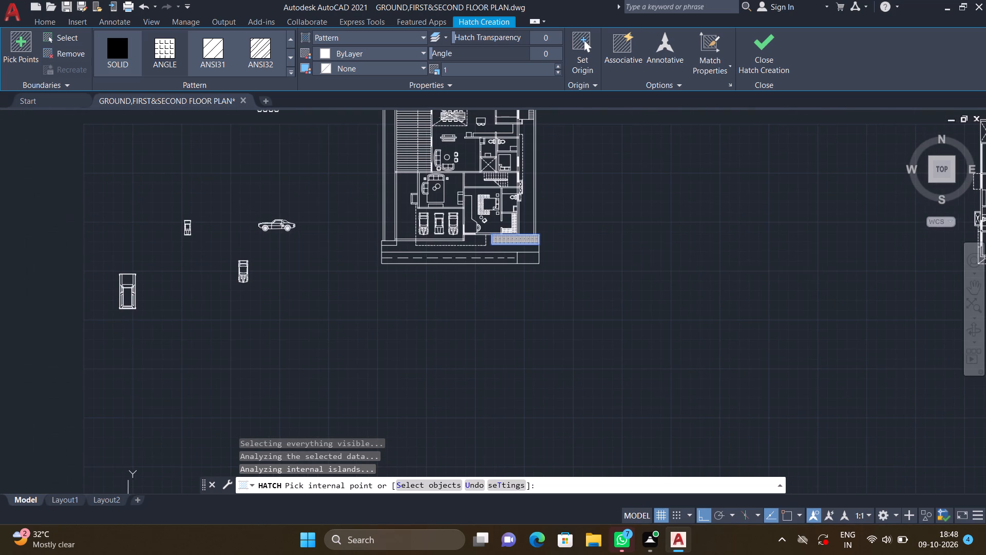
{"action": "middle_click_drag", "start_coordinate": [635, 255], "coordinate": [636, 255]}
{"action": "scroll", "coordinate": [412, 237], "scroll_direction": "up", "scroll_amount": 3}
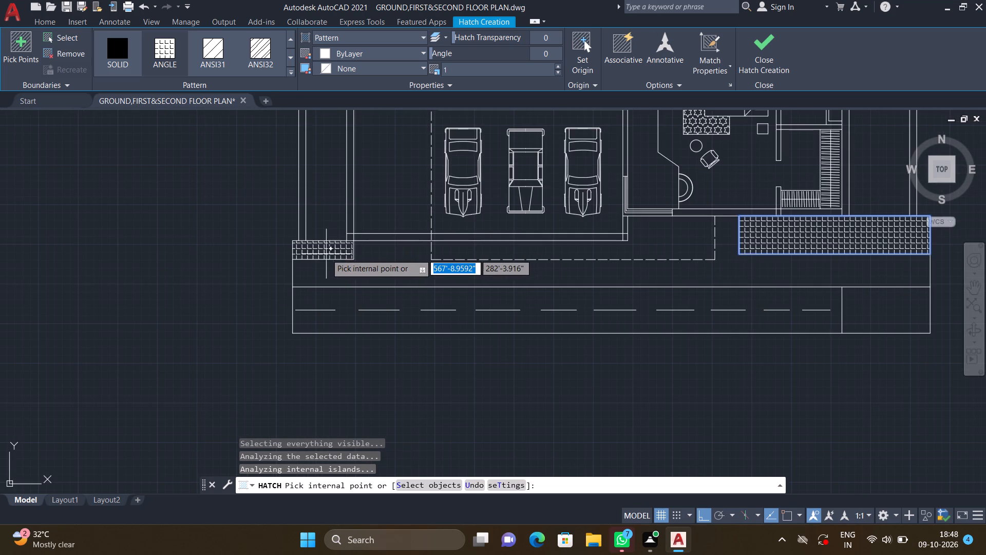
{"action": "scroll", "coordinate": [326, 254], "scroll_direction": "up", "scroll_amount": 2}
{"action": "left_click", "coordinate": [327, 252]}
{"action": "key", "text": "Escape"}
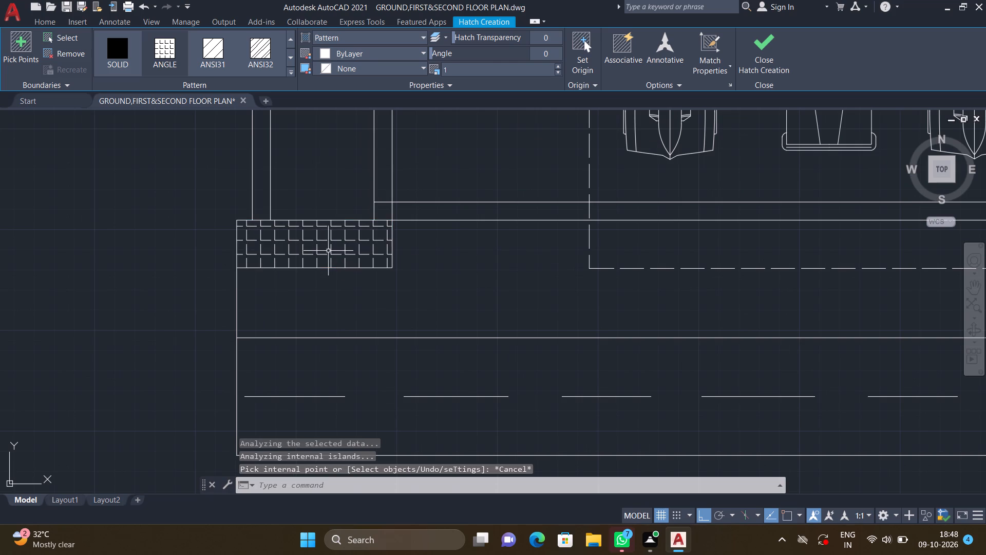
Examine the whole ground floor plan, from the hatched front strip to the rear boundary, and its surroundings.
{"action": "scroll", "coordinate": [454, 274], "scroll_direction": "down", "scroll_amount": 3}
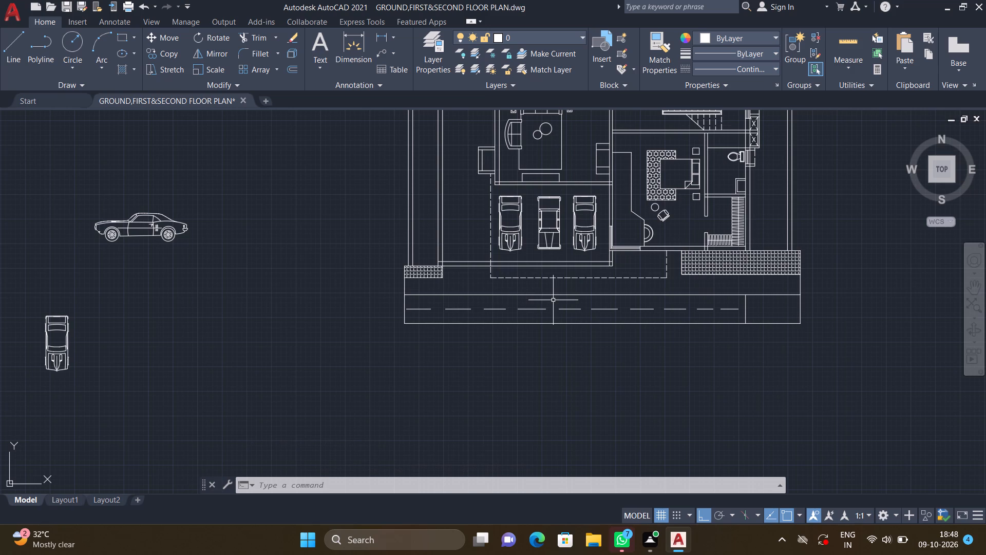
{"action": "scroll", "coordinate": [566, 267], "scroll_direction": "down", "scroll_amount": 2}
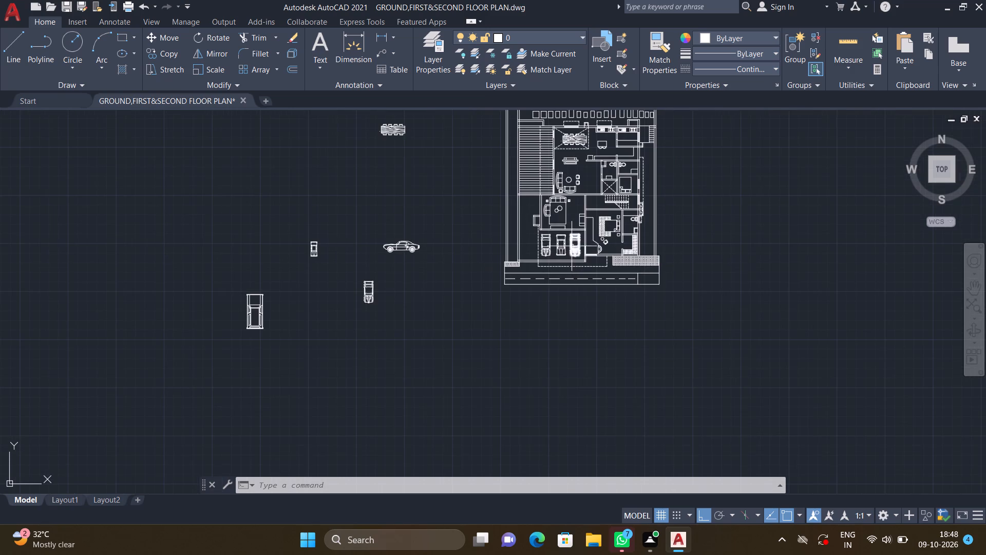
{"action": "middle_click_drag", "start_coordinate": [556, 247], "coordinate": [538, 272]}
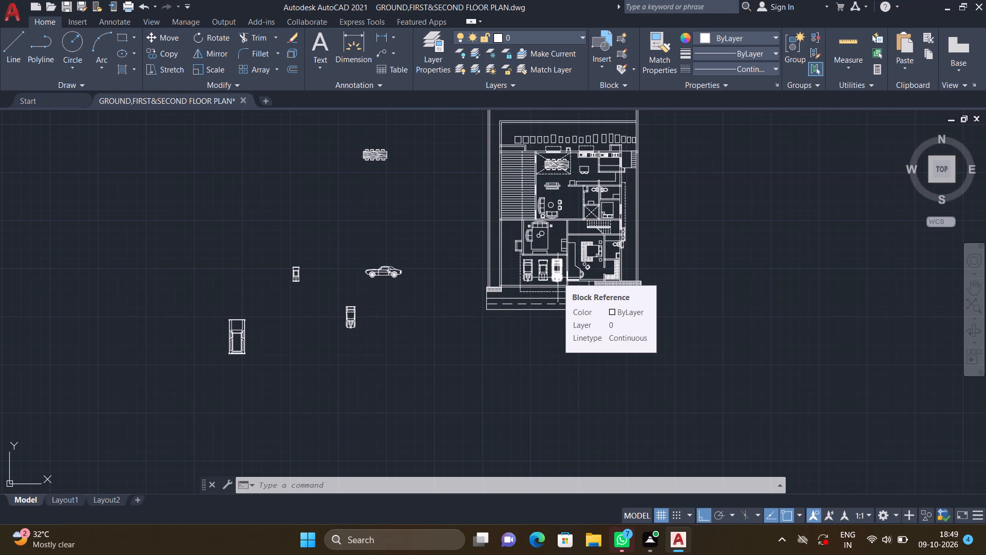
{"action": "middle_click_drag", "start_coordinate": [534, 247], "coordinate": [521, 271]}
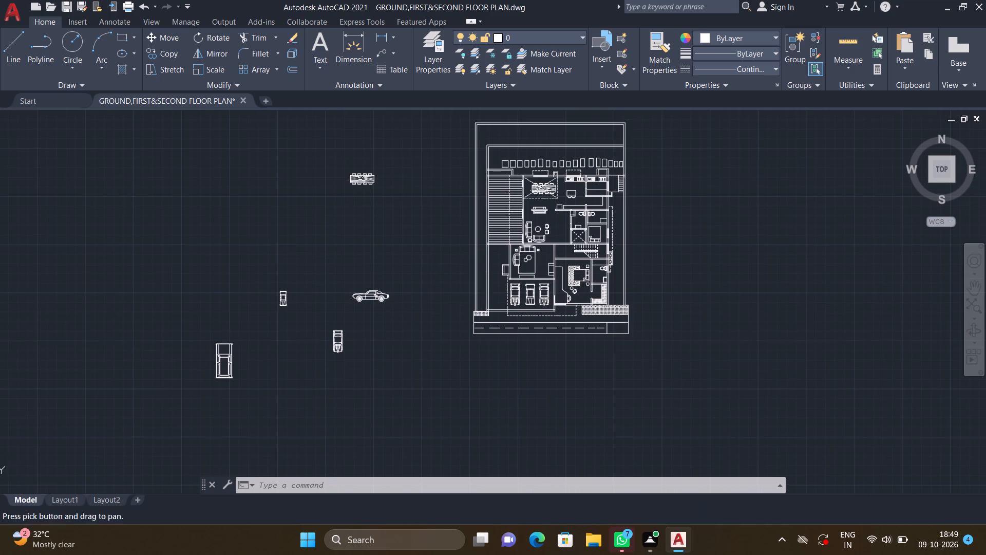
{"action": "scroll", "coordinate": [530, 181], "scroll_direction": "up", "scroll_amount": 2}
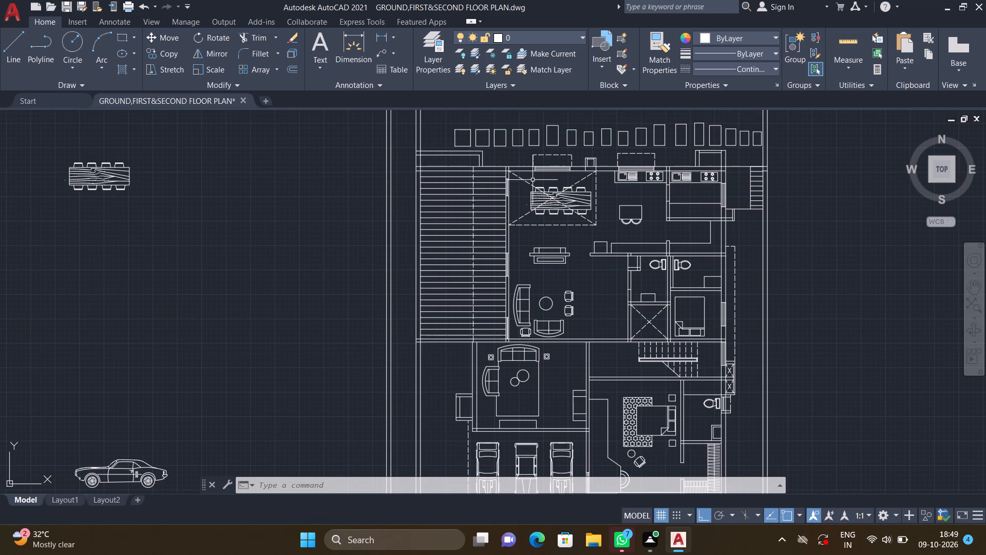
{"action": "scroll", "coordinate": [518, 182], "scroll_direction": "down", "scroll_amount": 2}
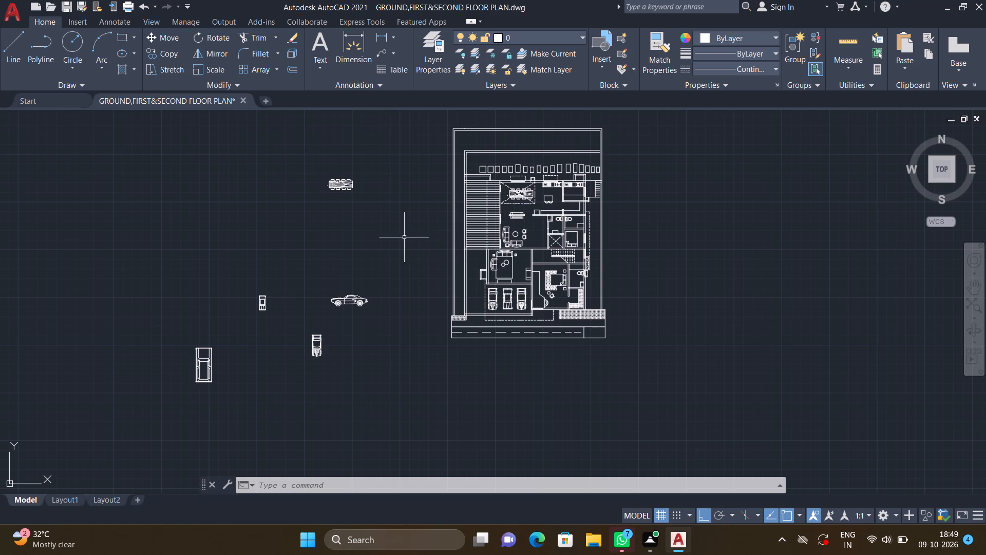
{"action": "middle_click_drag", "start_coordinate": [407, 238], "coordinate": [442, 262]}
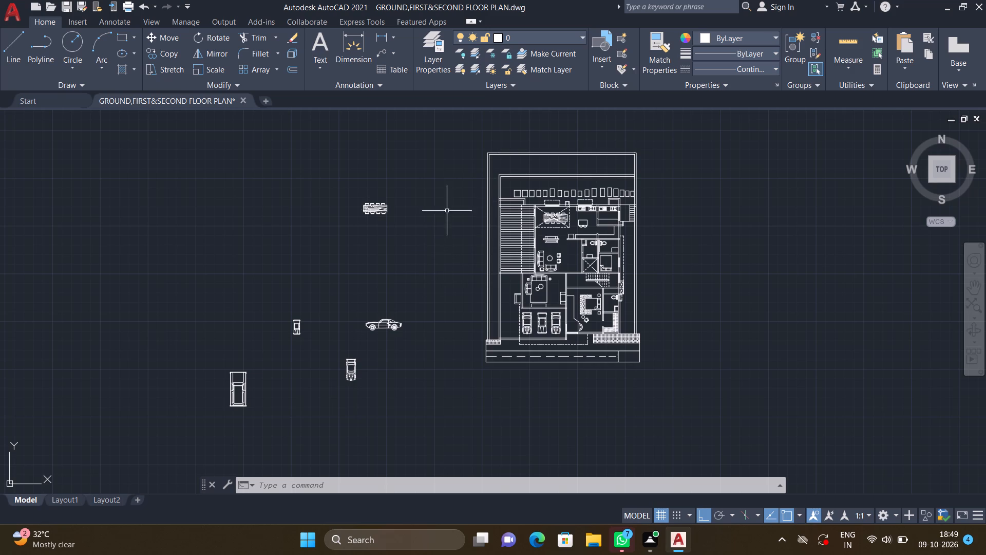
{"action": "scroll", "coordinate": [405, 228], "scroll_direction": "up", "scroll_amount": 2}
{"action": "scroll", "coordinate": [518, 237], "scroll_direction": "down", "scroll_amount": 3}
{"action": "middle_click_drag", "start_coordinate": [510, 251], "coordinate": [482, 249]}
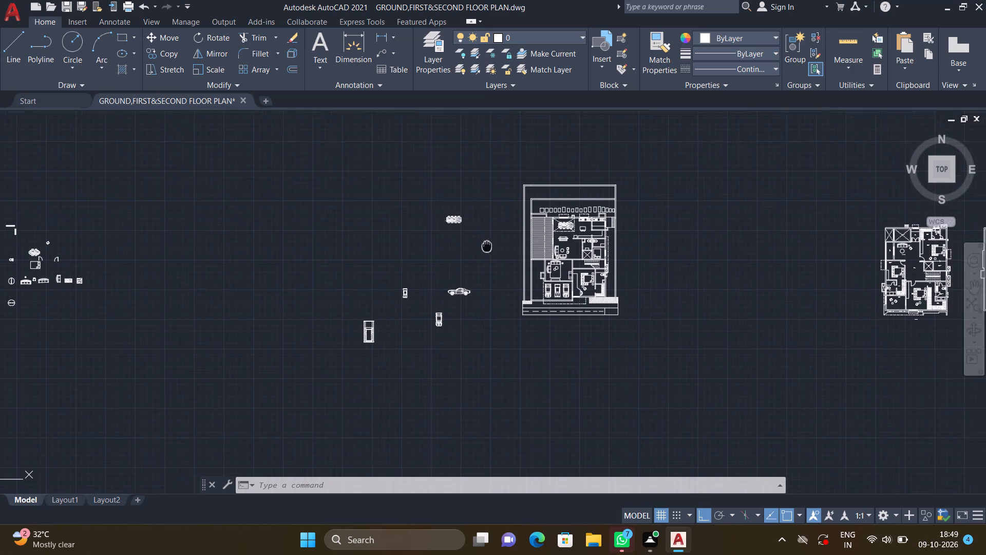
{"action": "middle_click_drag", "start_coordinate": [482, 249], "coordinate": [481, 254]}
{"action": "scroll", "coordinate": [551, 248], "scroll_direction": "up", "scroll_amount": 3}
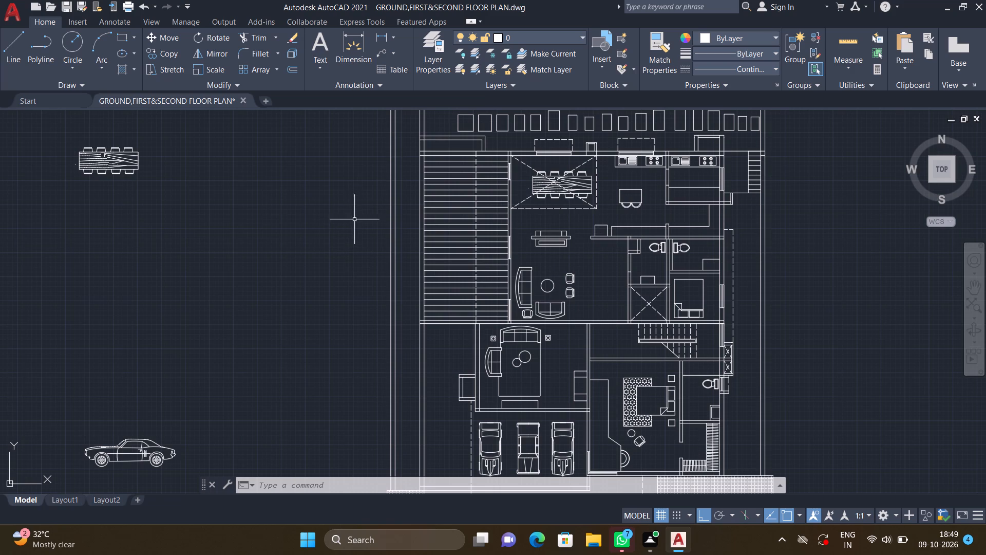
Copy the upper-right leaf of the small horizontal double-door symbol, based at the symbol's centre, into the opening between the two kitchens with Ortho off.
{"action": "scroll", "coordinate": [350, 226], "scroll_direction": "down", "scroll_amount": 2}
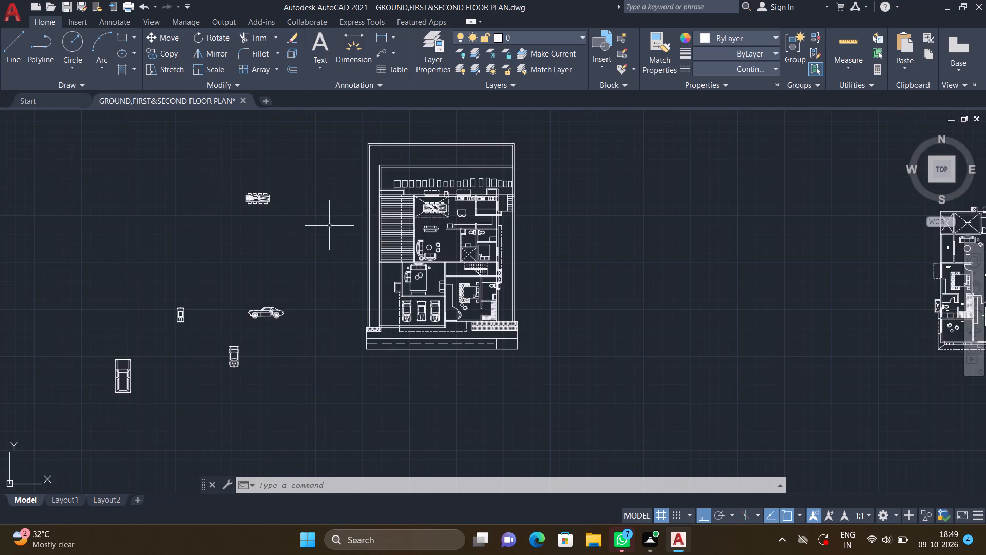
{"action": "middle_click_drag", "start_coordinate": [345, 220], "coordinate": [477, 217]}
{"action": "middle_click_drag", "start_coordinate": [307, 225], "coordinate": [476, 231]}
{"action": "middle_click_drag", "start_coordinate": [322, 234], "coordinate": [507, 202]}
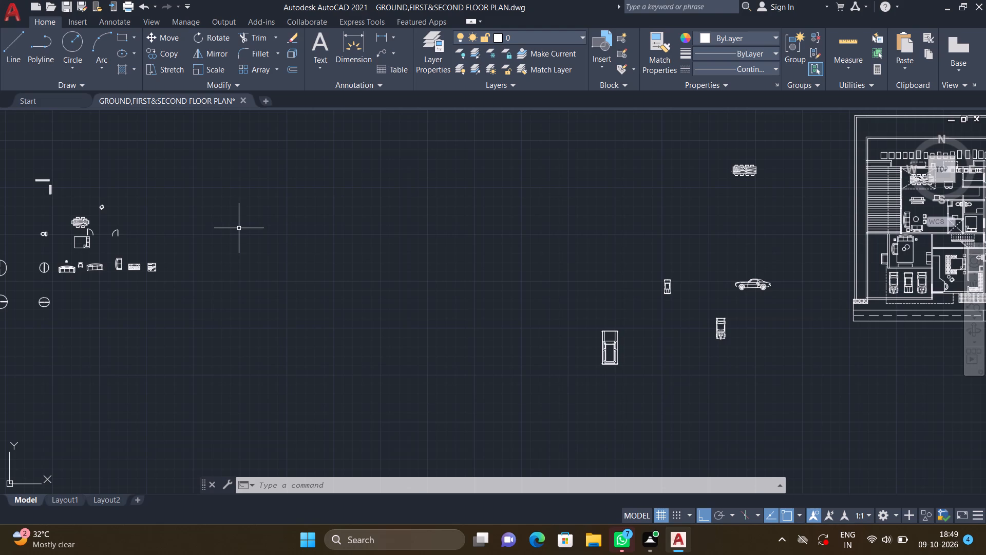
{"action": "scroll", "coordinate": [239, 226], "scroll_direction": "down", "scroll_amount": 1}
{"action": "middle_click_drag", "start_coordinate": [227, 220], "coordinate": [439, 209]}
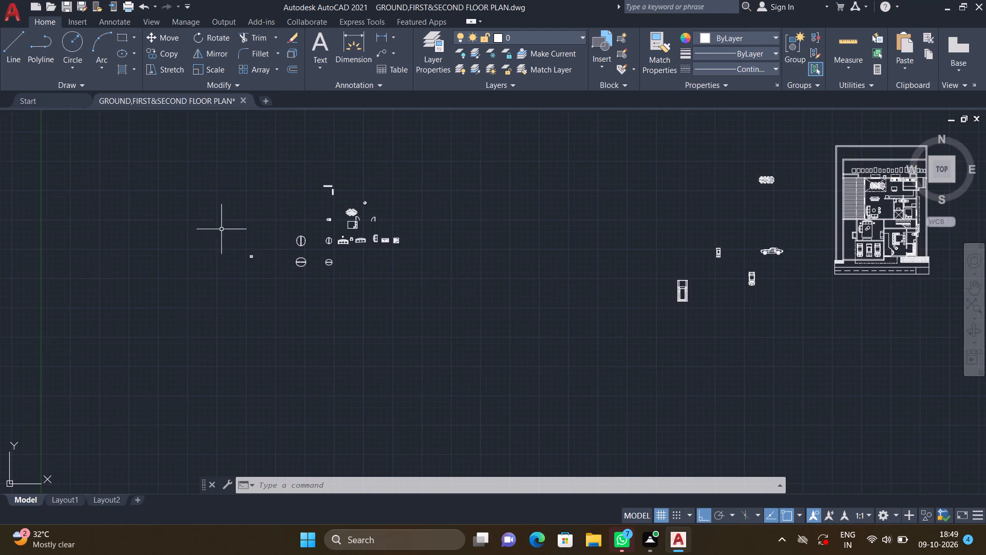
{"action": "middle_click_drag", "start_coordinate": [233, 226], "coordinate": [322, 245]}
{"action": "scroll", "coordinate": [389, 258], "scroll_direction": "up", "scroll_amount": 3}
{"action": "middle_click_drag", "start_coordinate": [468, 321], "coordinate": [459, 293]}
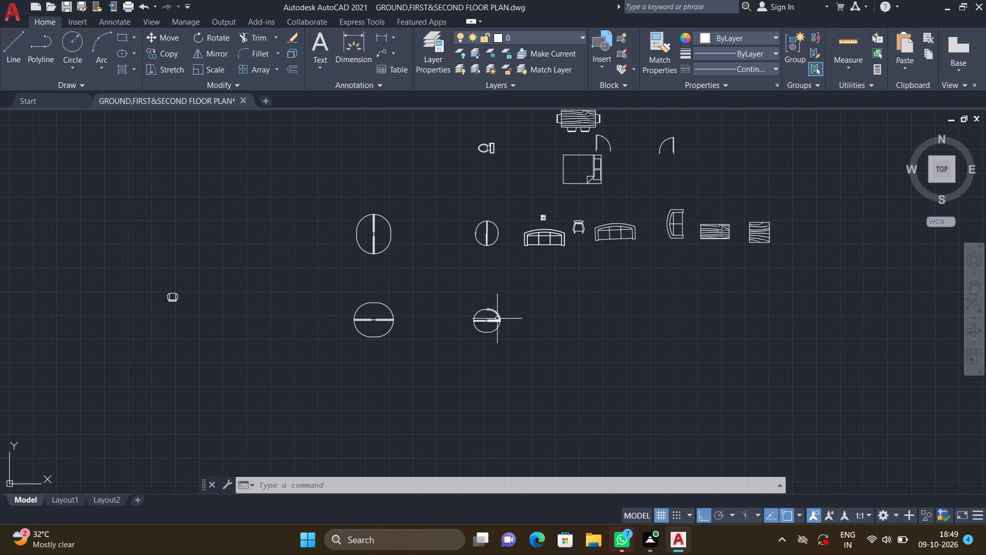
{"action": "scroll", "coordinate": [498, 319], "scroll_direction": "up", "scroll_amount": 5}
{"action": "key", "text": "c"}
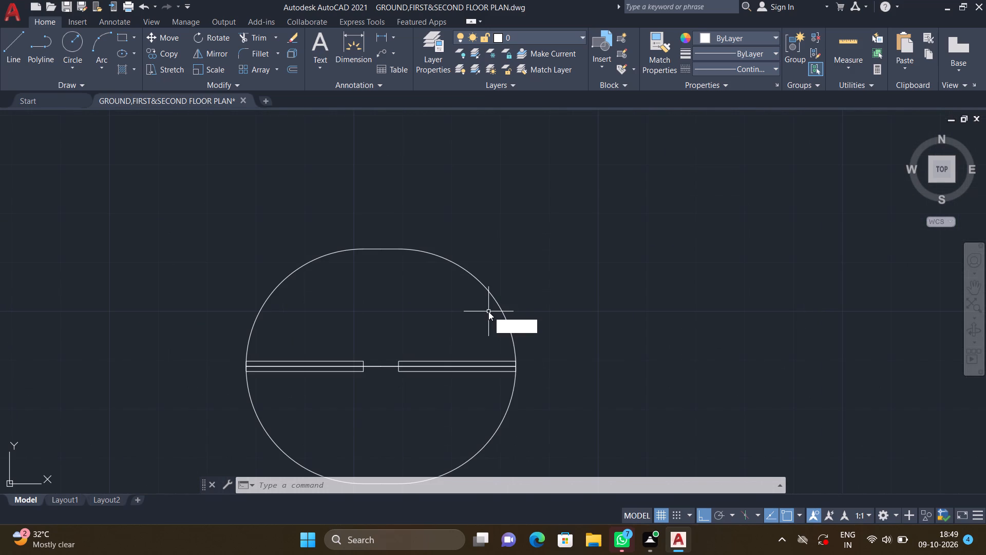
{"action": "key", "text": "o"}
{"action": "key", "text": "Return"}
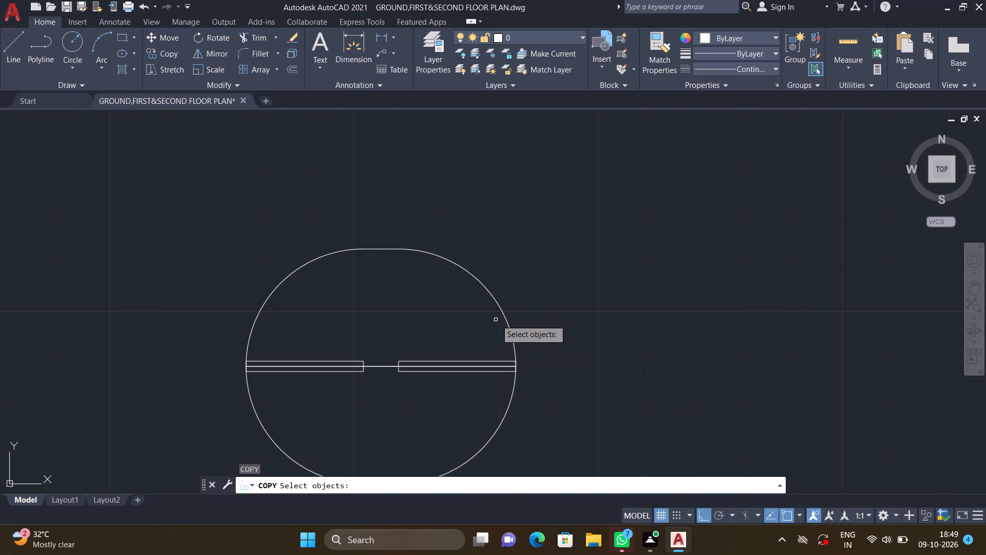
{"action": "double_click", "coordinate": [509, 329]}
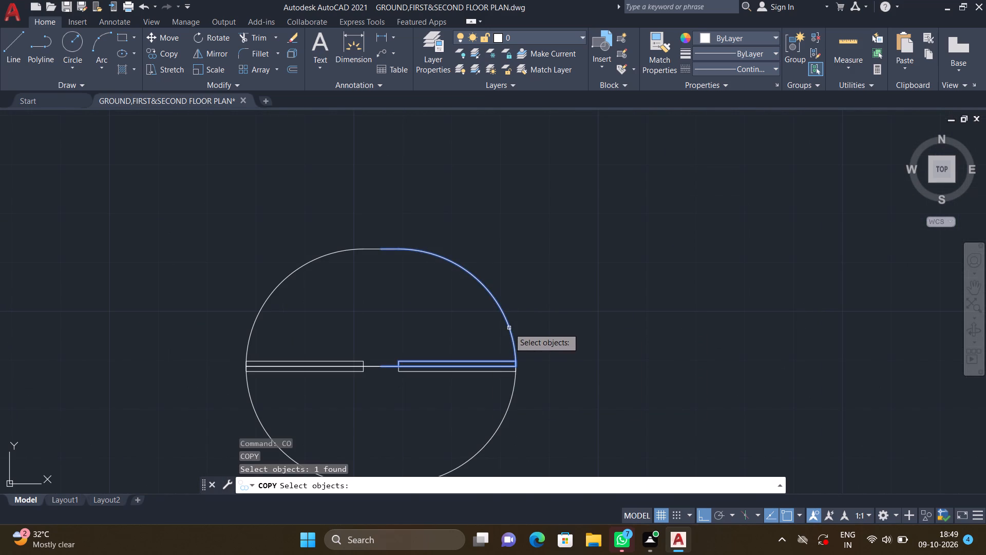
{"action": "key", "text": "Return"}
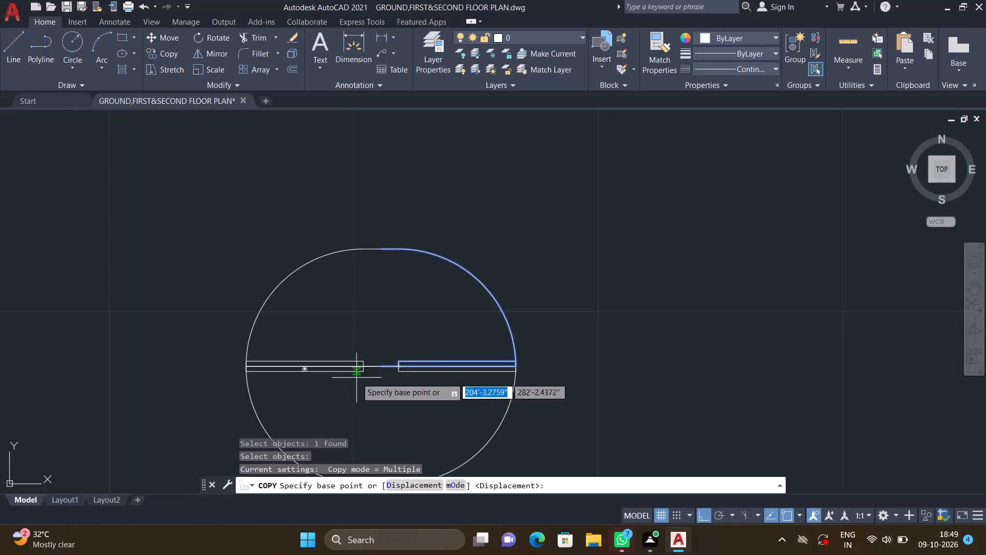
{"action": "scroll", "coordinate": [369, 371], "scroll_direction": "up", "scroll_amount": 2}
{"action": "double_click", "coordinate": [397, 359]}
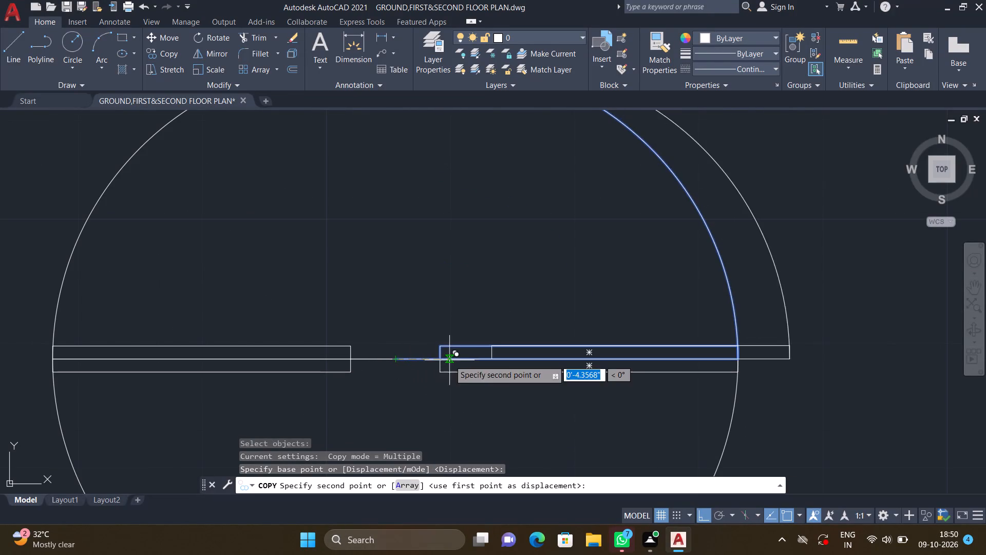
{"action": "scroll", "coordinate": [453, 360], "scroll_direction": "down", "scroll_amount": 3}
{"action": "scroll", "coordinate": [413, 330], "scroll_direction": "down", "scroll_amount": 3}
{"action": "middle_click_drag", "start_coordinate": [584, 318], "coordinate": [432, 305]}
{"action": "scroll", "coordinate": [442, 315], "scroll_direction": "down", "scroll_amount": 2}
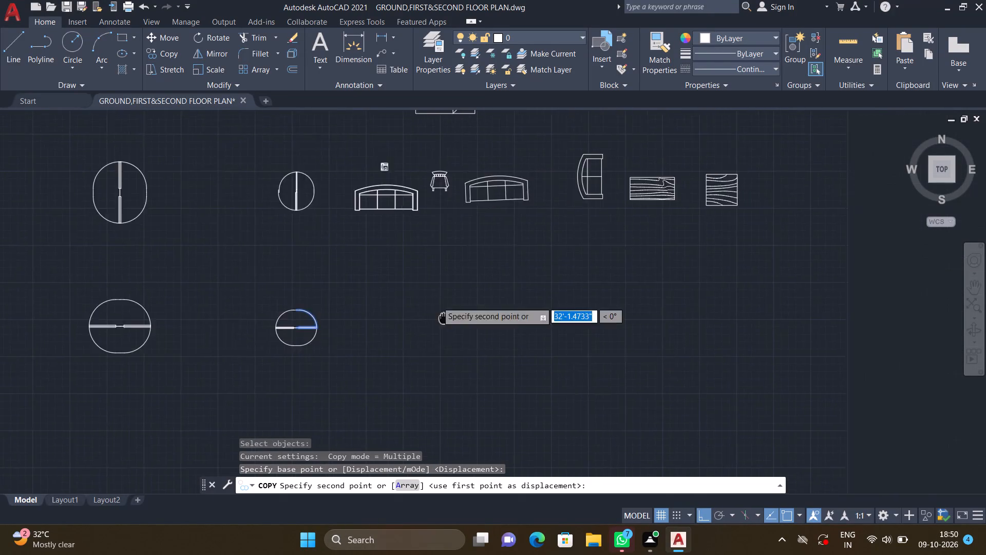
{"action": "scroll", "coordinate": [451, 318], "scroll_direction": "down", "scroll_amount": 1}
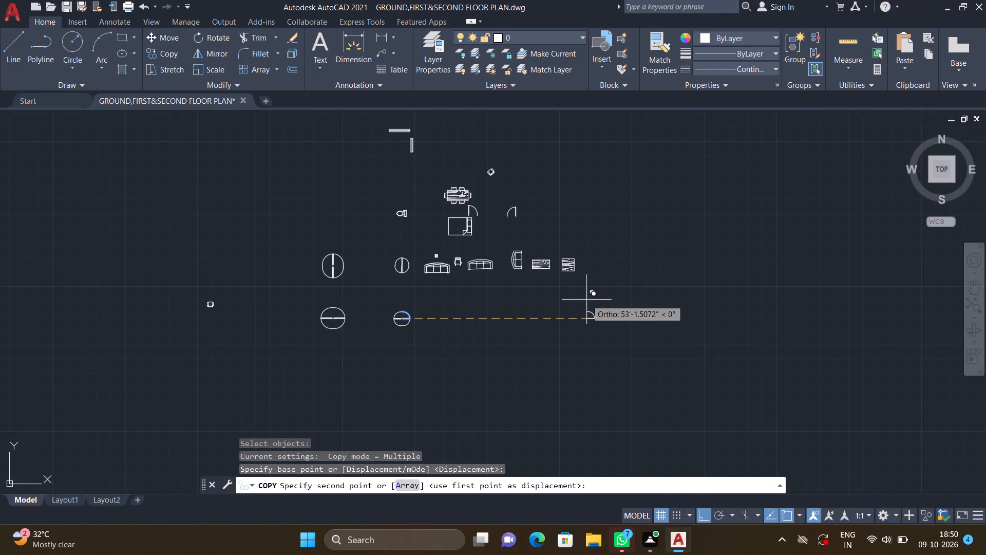
{"action": "key", "text": "F8"}
{"action": "scroll", "coordinate": [590, 298], "scroll_direction": "down", "scroll_amount": 2}
{"action": "middle_click_drag", "start_coordinate": [681, 318], "coordinate": [600, 312]}
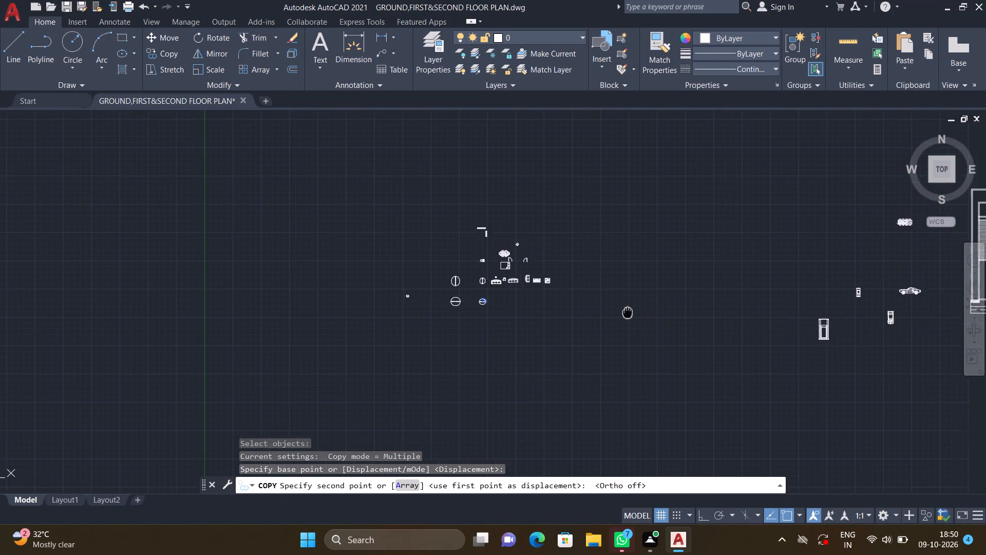
{"action": "middle_click_drag", "start_coordinate": [600, 312], "coordinate": [523, 330]}
{"action": "scroll", "coordinate": [510, 335], "scroll_direction": "down", "scroll_amount": 3}
{"action": "middle_click_drag", "start_coordinate": [619, 330], "coordinate": [515, 315]}
{"action": "scroll", "coordinate": [508, 303], "scroll_direction": "up", "scroll_amount": 7}
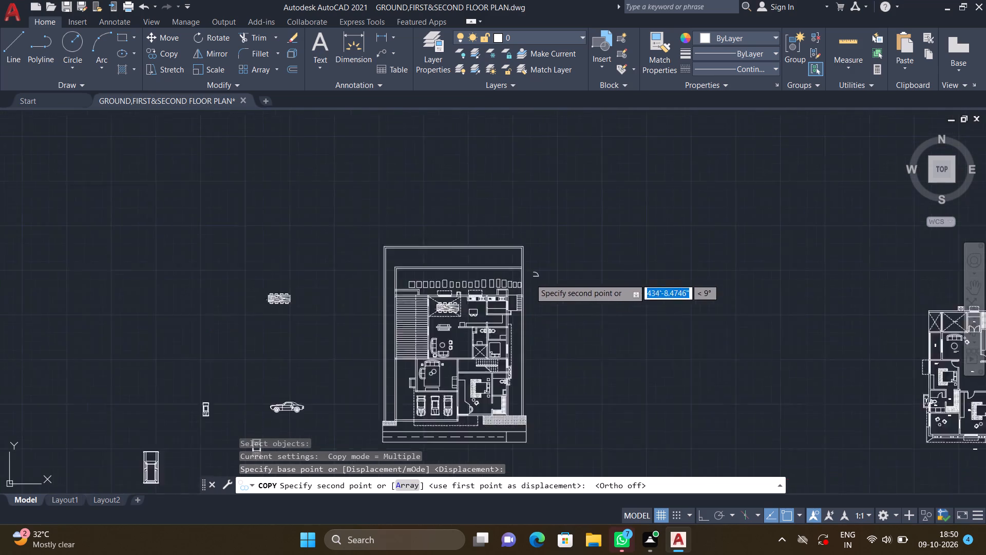
{"action": "scroll", "coordinate": [490, 324], "scroll_direction": "up", "scroll_amount": 3}
{"action": "middle_click_drag", "start_coordinate": [444, 313], "coordinate": [465, 304]}
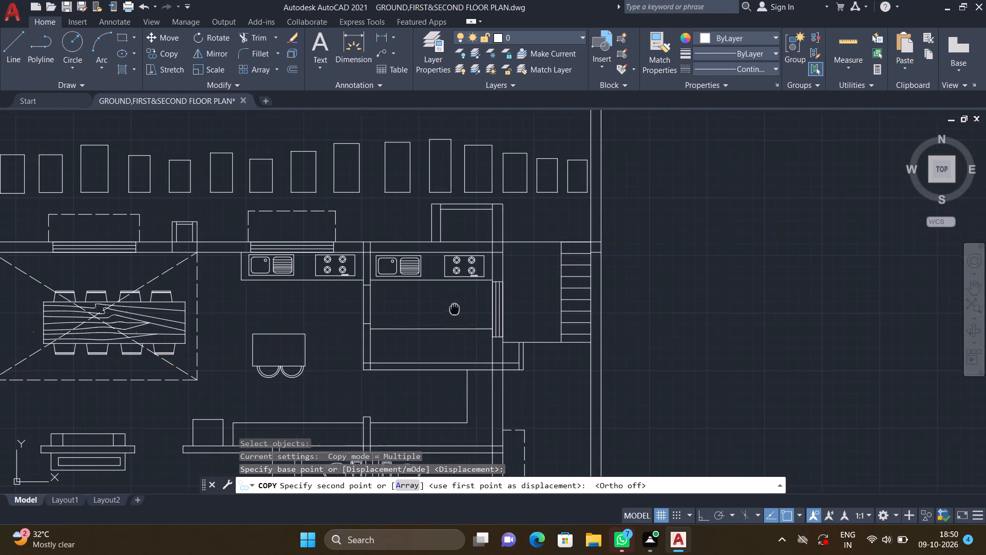
{"action": "middle_click_drag", "start_coordinate": [465, 304], "coordinate": [510, 294]}
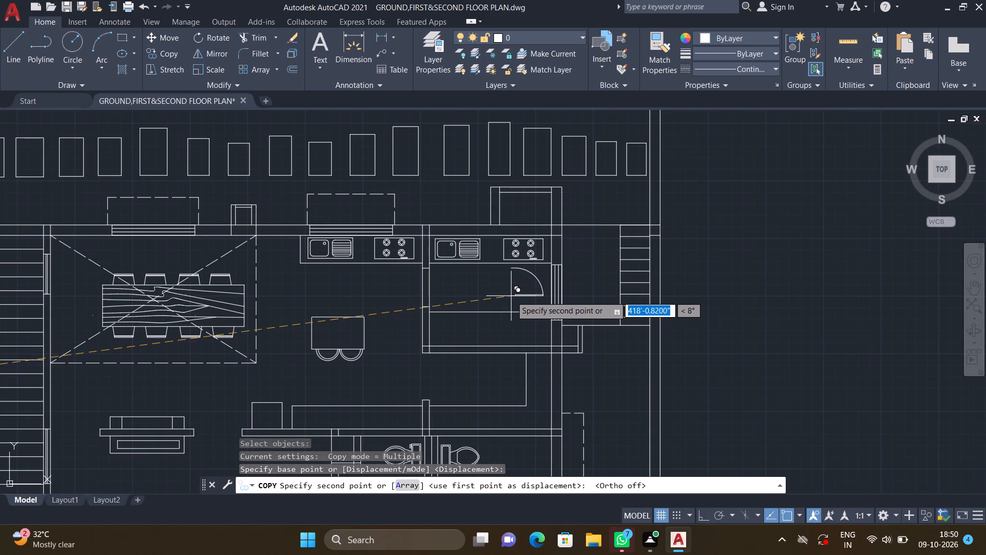
{"action": "scroll", "coordinate": [435, 297], "scroll_direction": "up", "scroll_amount": 2}
{"action": "middle_click_drag", "start_coordinate": [439, 299], "coordinate": [469, 294]}
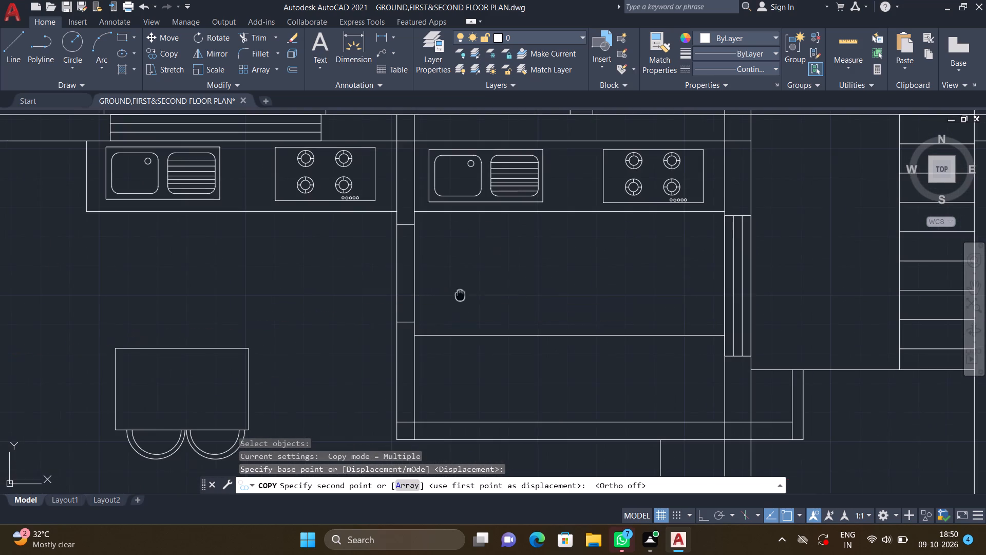
{"action": "middle_click_drag", "start_coordinate": [469, 294], "coordinate": [563, 294]}
{"action": "scroll", "coordinate": [521, 299], "scroll_direction": "up", "scroll_amount": 3}
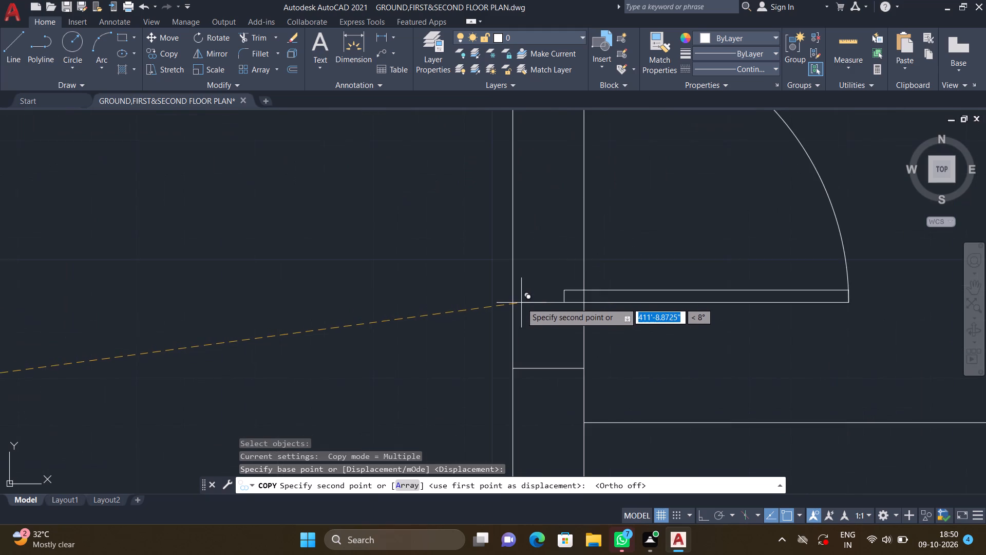
{"action": "scroll", "coordinate": [516, 327], "scroll_direction": "up", "scroll_amount": 3}
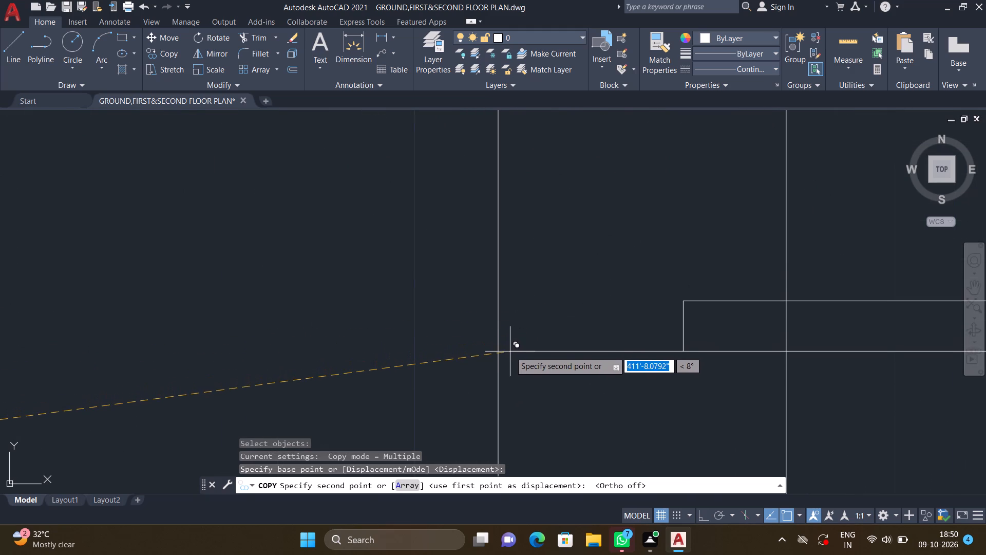
{"action": "scroll", "coordinate": [506, 354], "scroll_direction": "down", "scroll_amount": 3}
{"action": "middle_click_drag", "start_coordinate": [501, 351], "coordinate": [486, 400]}
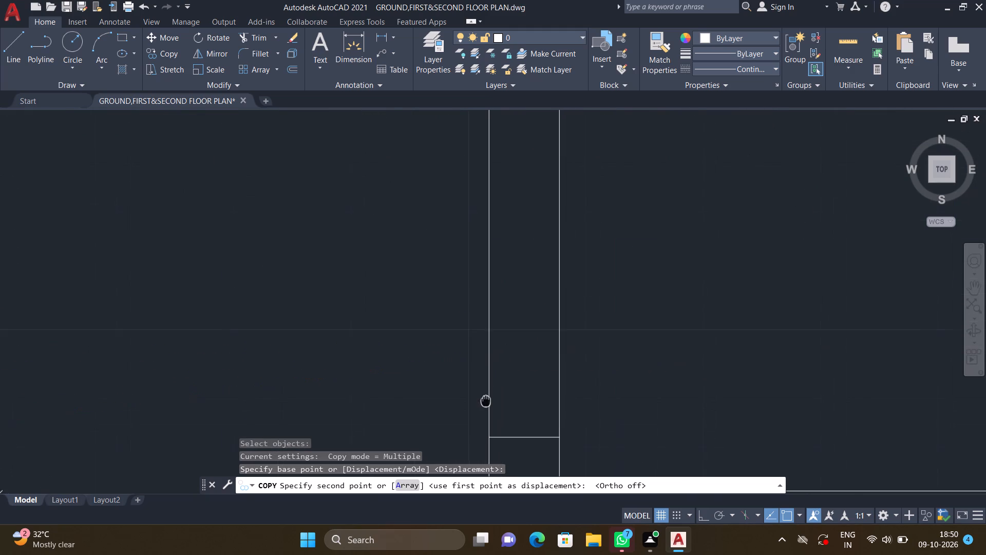
{"action": "scroll", "coordinate": [493, 395], "scroll_direction": "down", "scroll_amount": 1}
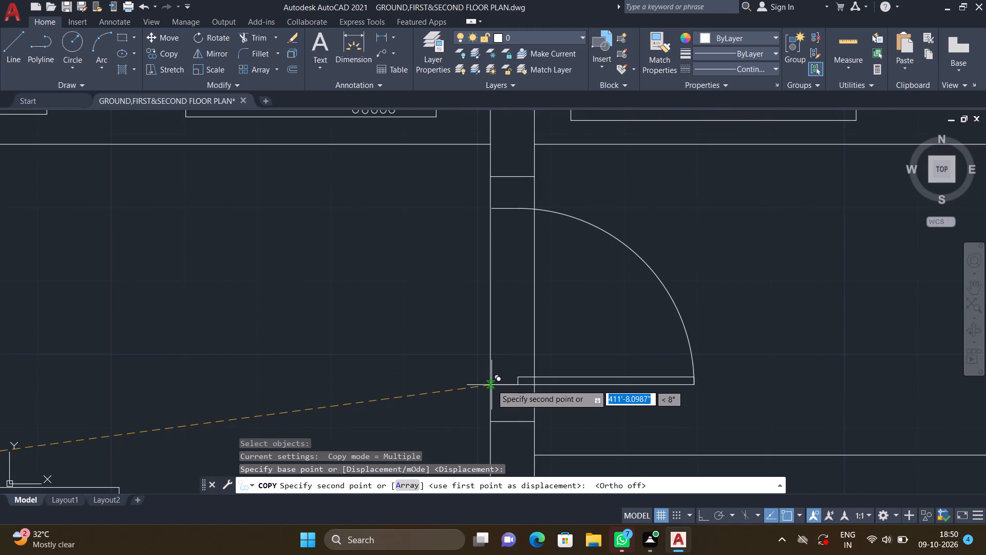
{"action": "double_click", "coordinate": [491, 384]}
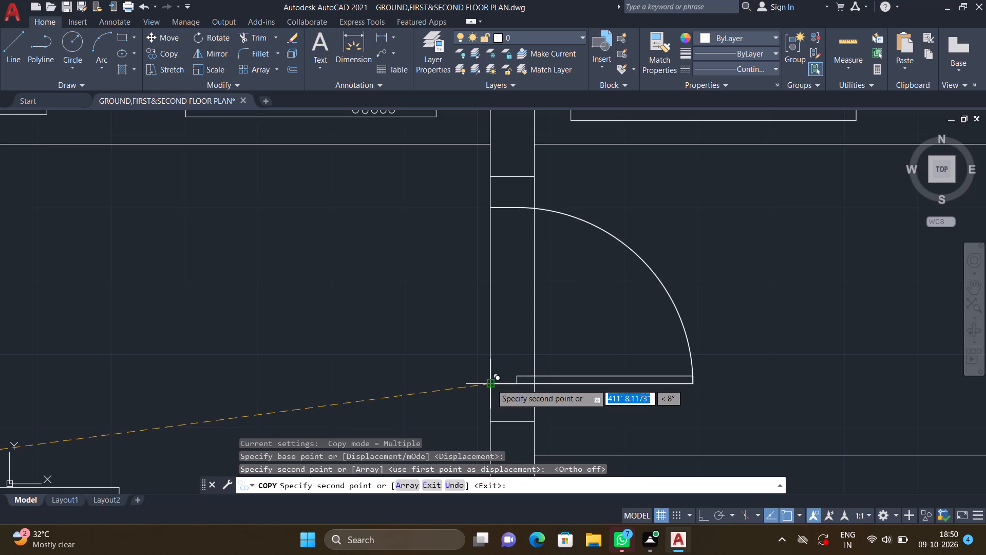
{"action": "key", "text": "shift+Return"}
Examine how the copied door's hinge end and swing arc meet the wall opening between the two kitchens.
{"action": "scroll", "coordinate": [486, 392], "scroll_direction": "up", "scroll_amount": 4}
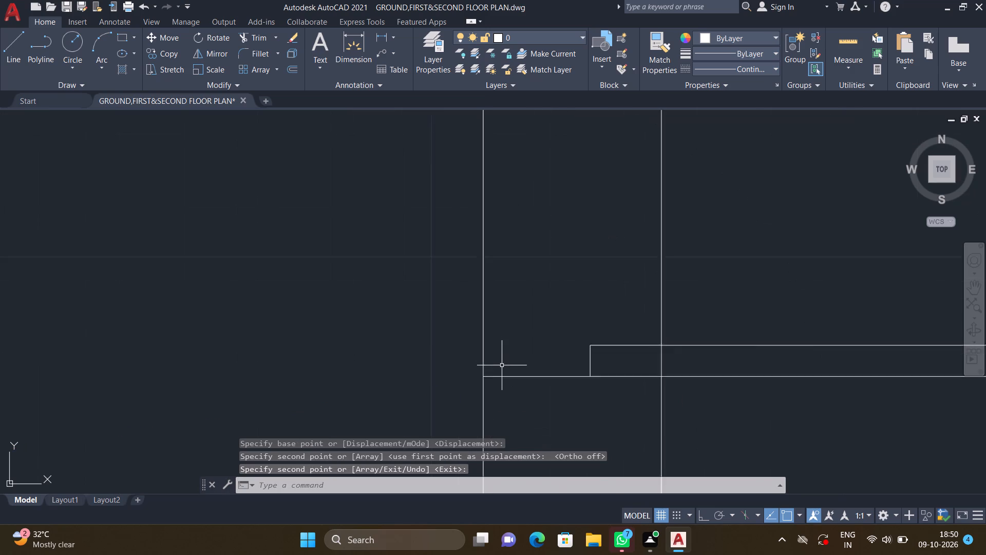
{"action": "scroll", "coordinate": [478, 393], "scroll_direction": "up", "scroll_amount": 7}
{"action": "middle_click_drag", "start_coordinate": [418, 318], "coordinate": [478, 340]}
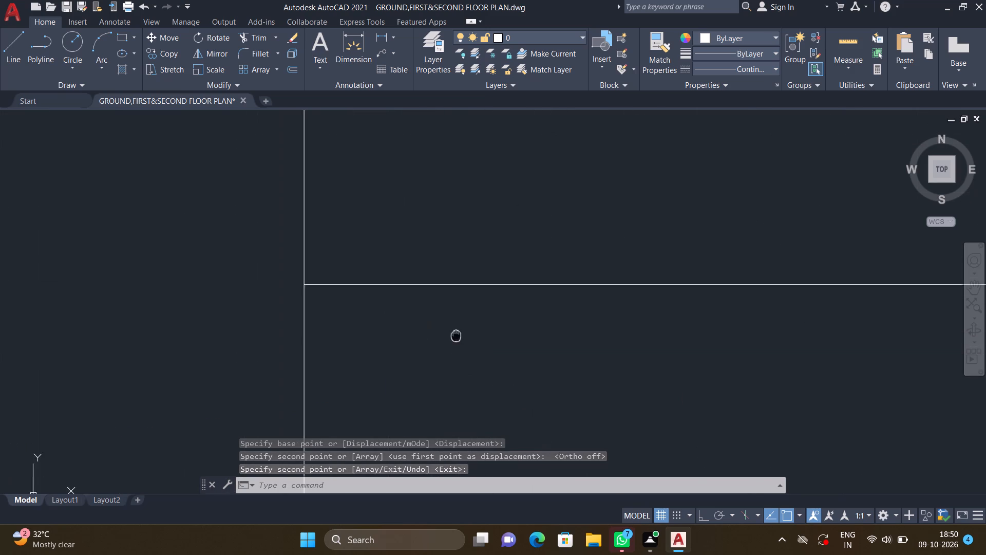
{"action": "middle_click_drag", "start_coordinate": [478, 340], "coordinate": [521, 360]}
{"action": "scroll", "coordinate": [379, 322], "scroll_direction": "up", "scroll_amount": 9}
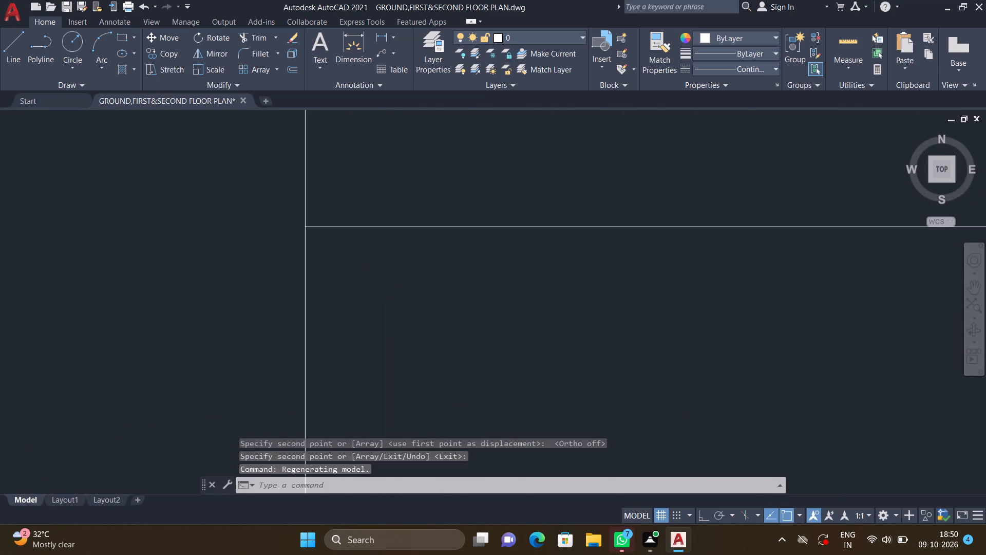
{"action": "scroll", "coordinate": [397, 287], "scroll_direction": "down", "scroll_amount": 14}
{"action": "scroll", "coordinate": [498, 271], "scroll_direction": "down", "scroll_amount": 6}
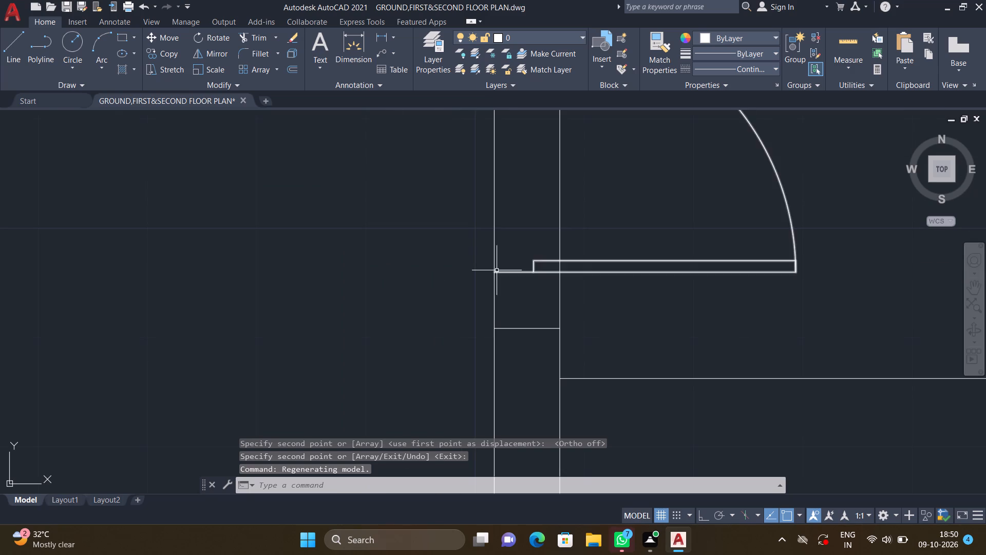
{"action": "scroll", "coordinate": [505, 247], "scroll_direction": "down", "scroll_amount": 3}
{"action": "middle_click_drag", "start_coordinate": [502, 228], "coordinate": [492, 335]}
{"action": "scroll", "coordinate": [493, 268], "scroll_direction": "up", "scroll_amount": 3}
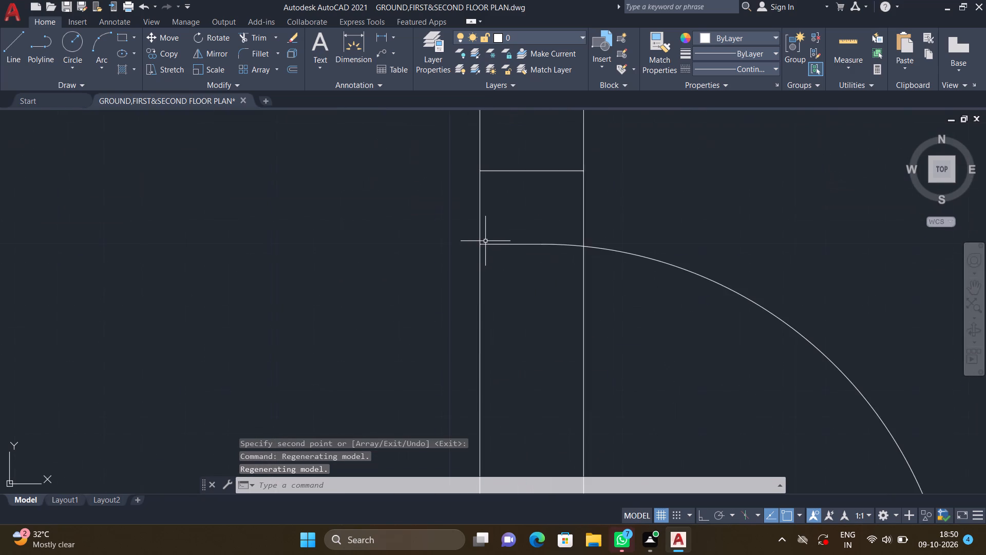
{"action": "scroll", "coordinate": [485, 242], "scroll_direction": "up", "scroll_amount": 4}
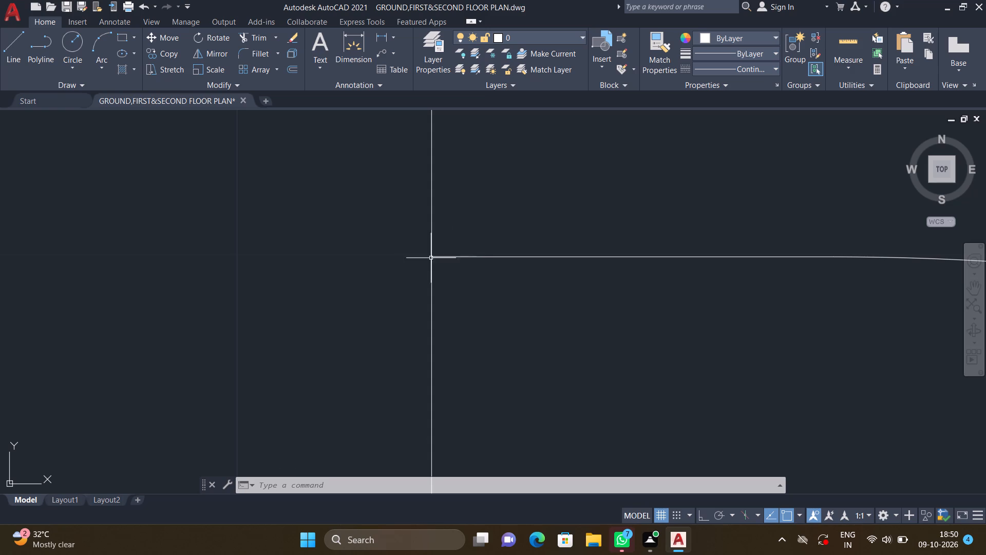
{"action": "scroll", "coordinate": [419, 268], "scroll_direction": "down", "scroll_amount": 4}
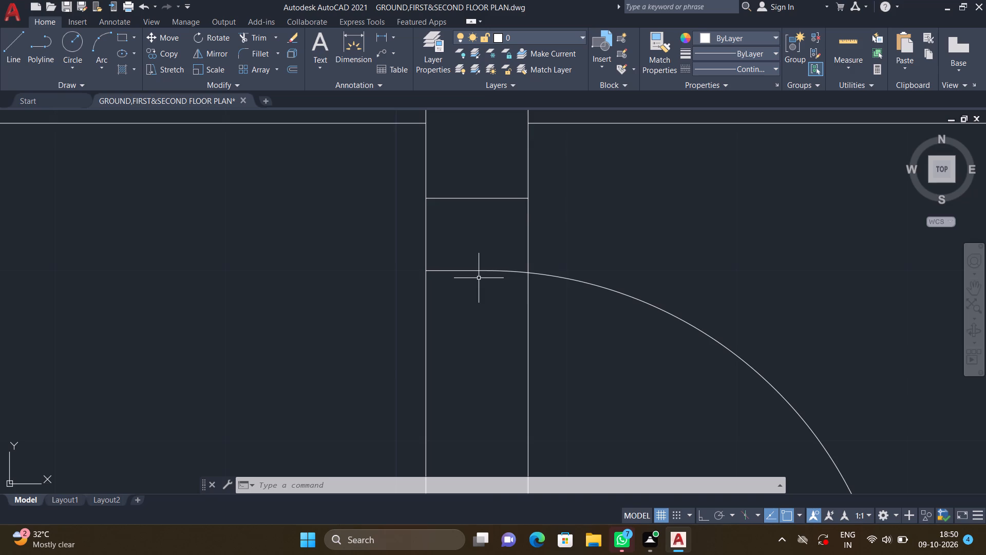
{"action": "scroll", "coordinate": [479, 276], "scroll_direction": "down", "scroll_amount": 6}
{"action": "scroll", "coordinate": [444, 298], "scroll_direction": "down", "scroll_amount": 2}
{"action": "middle_click_drag", "start_coordinate": [402, 317], "coordinate": [574, 294]}
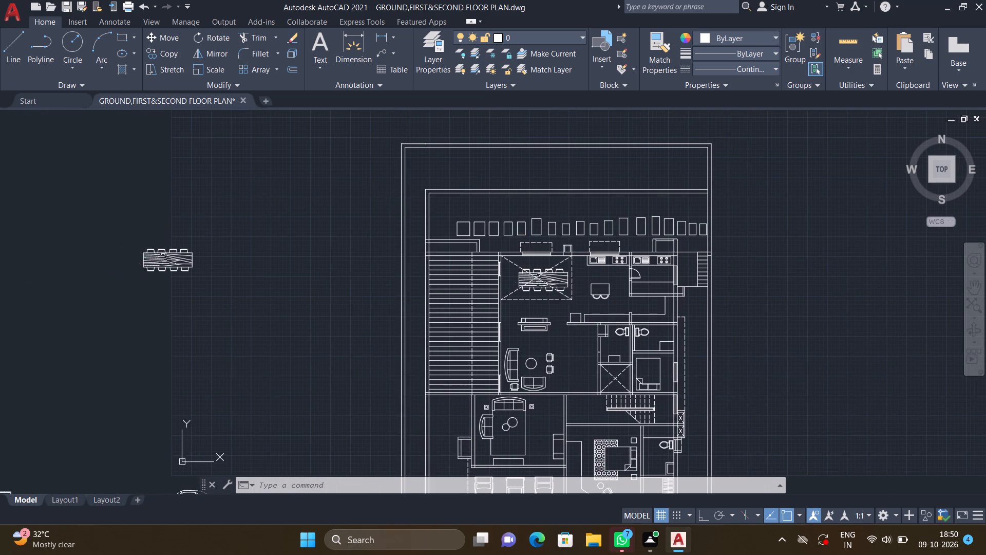
{"action": "scroll", "coordinate": [644, 311], "scroll_direction": "up", "scroll_amount": 2}
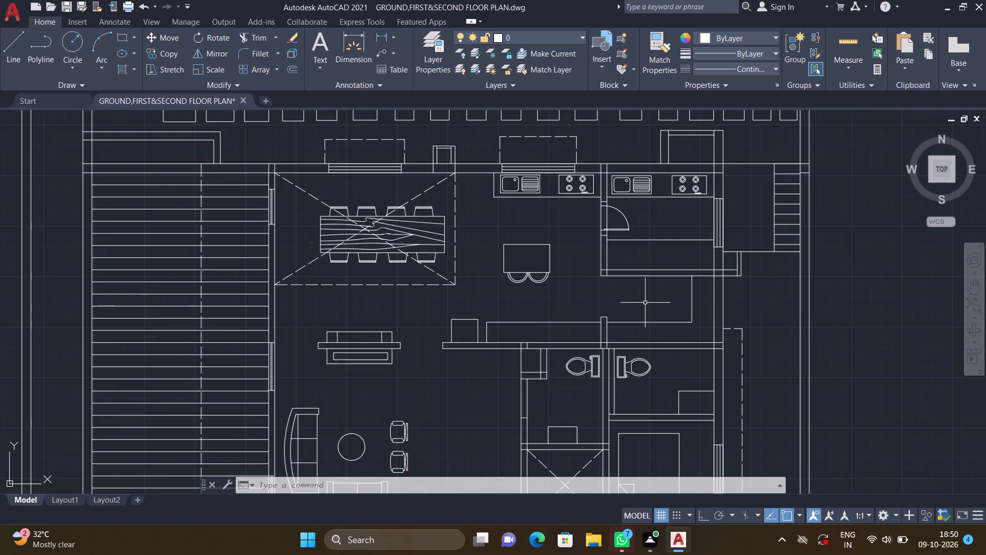
{"action": "scroll", "coordinate": [537, 311], "scroll_direction": "down", "scroll_amount": 5}
Copy the small horizontal double-door symbol's lower-right leaf, based at its centre, into the opening below the second kitchen, about 9.6" below the upper wall's left corner.
{"action": "middle_click_drag", "start_coordinate": [383, 343], "coordinate": [603, 264]}
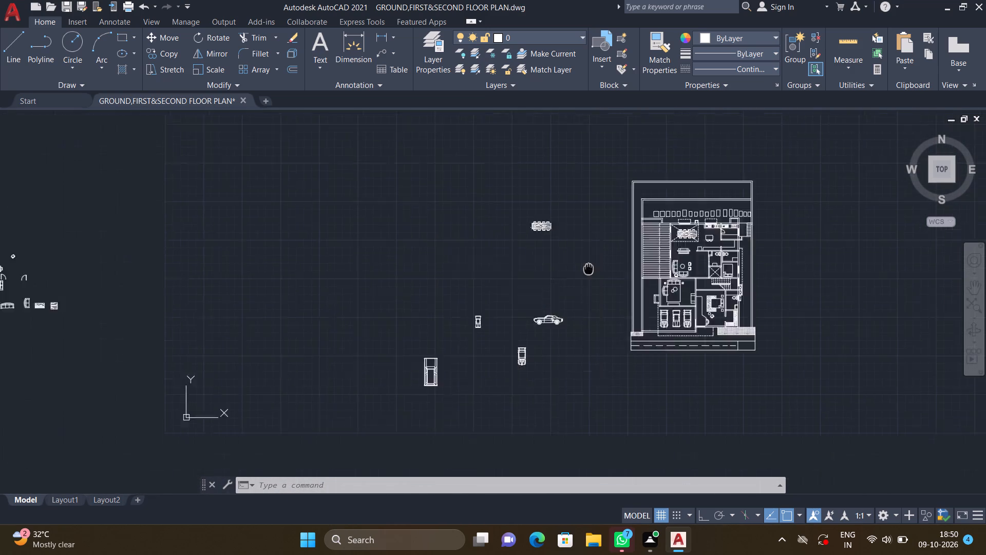
{"action": "middle_click_drag", "start_coordinate": [603, 264], "coordinate": [648, 250]}
{"action": "scroll", "coordinate": [653, 248], "scroll_direction": "down", "scroll_amount": 2}
{"action": "middle_click_drag", "start_coordinate": [338, 338], "coordinate": [400, 346]}
{"action": "scroll", "coordinate": [504, 282], "scroll_direction": "up", "scroll_amount": 3}
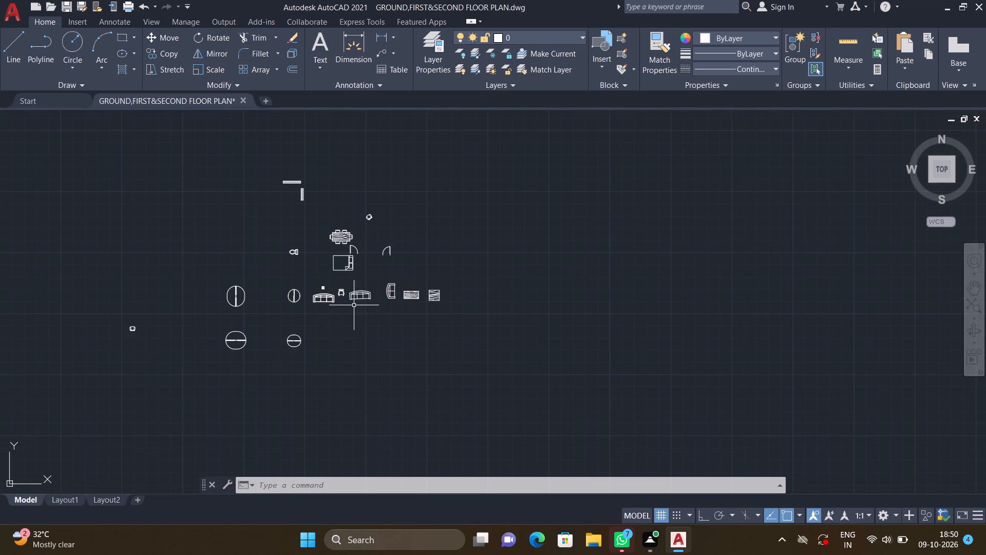
{"action": "scroll", "coordinate": [354, 305], "scroll_direction": "up", "scroll_amount": 4}
{"action": "middle_click_drag", "start_coordinate": [400, 306], "coordinate": [443, 420]}
{"action": "scroll", "coordinate": [444, 415], "scroll_direction": "down", "scroll_amount": 1}
{"action": "scroll", "coordinate": [436, 310], "scroll_direction": "down", "scroll_amount": 1}
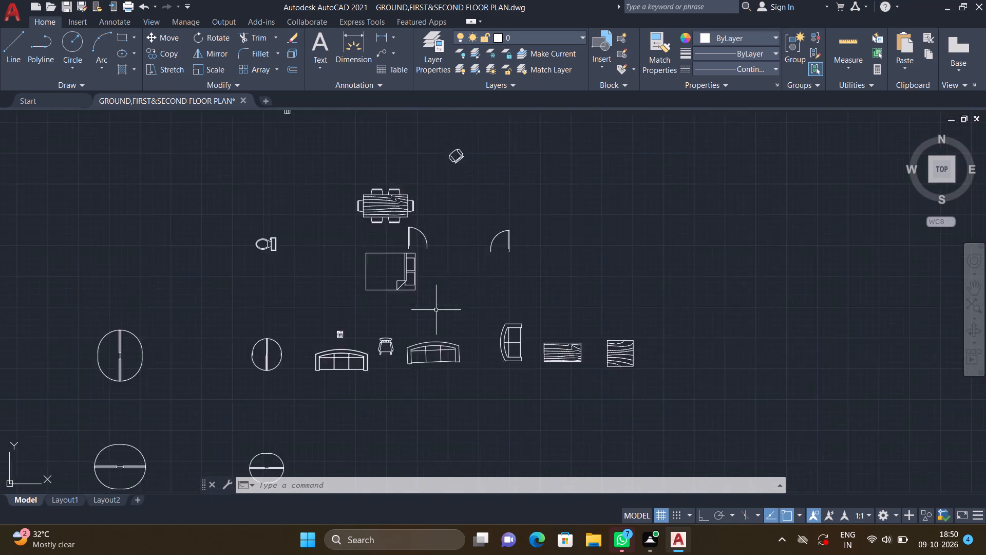
{"action": "scroll", "coordinate": [437, 310], "scroll_direction": "down", "scroll_amount": 1}
{"action": "middle_click_drag", "start_coordinate": [407, 373], "coordinate": [440, 280]}
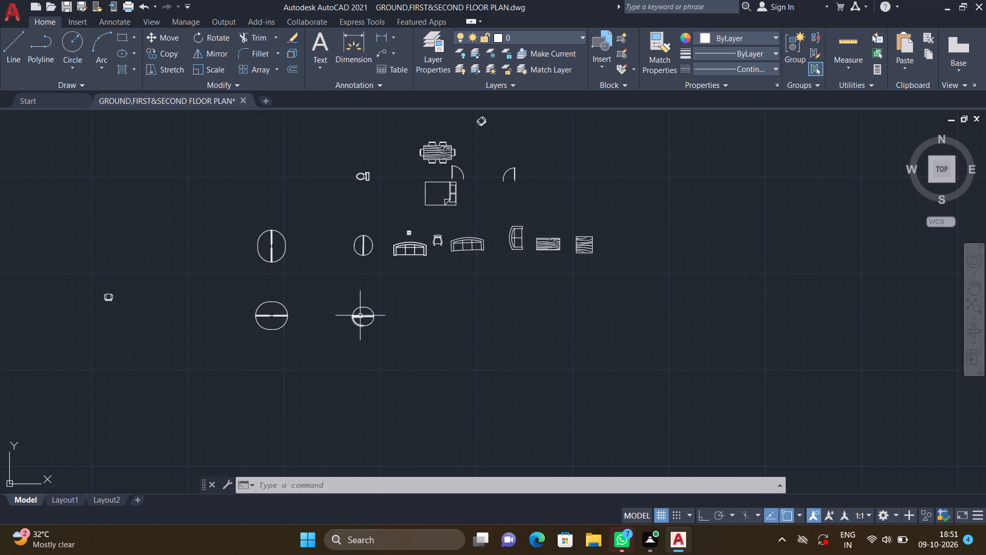
{"action": "scroll", "coordinate": [366, 339], "scroll_direction": "up", "scroll_amount": 2}
{"action": "scroll", "coordinate": [373, 298], "scroll_direction": "up", "scroll_amount": 2}
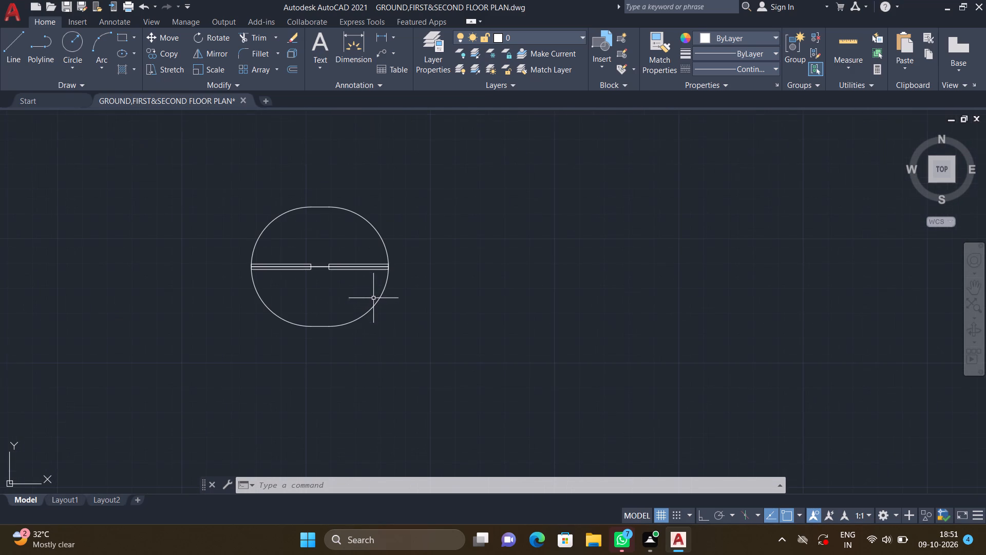
{"action": "type", "text": "CO"}
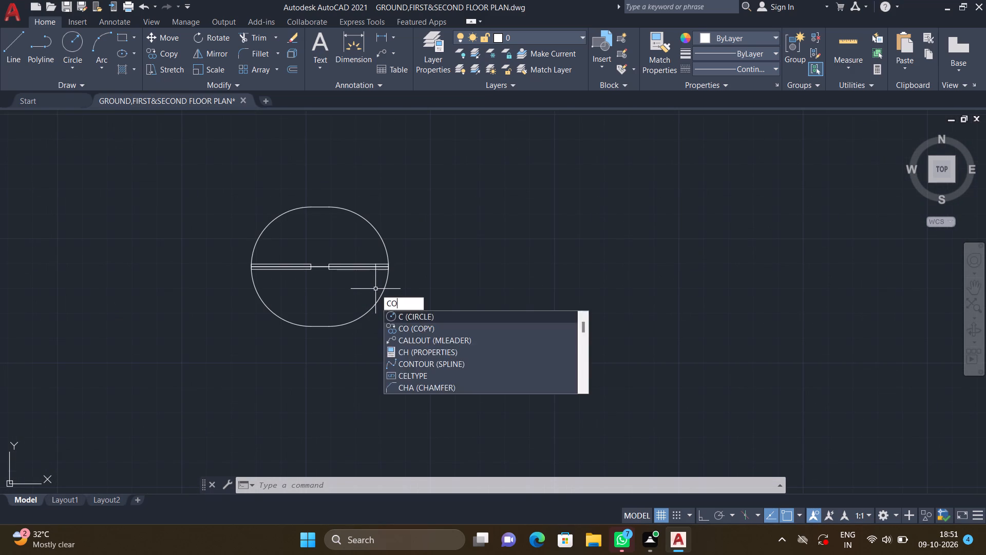
{"action": "key", "text": "Return"}
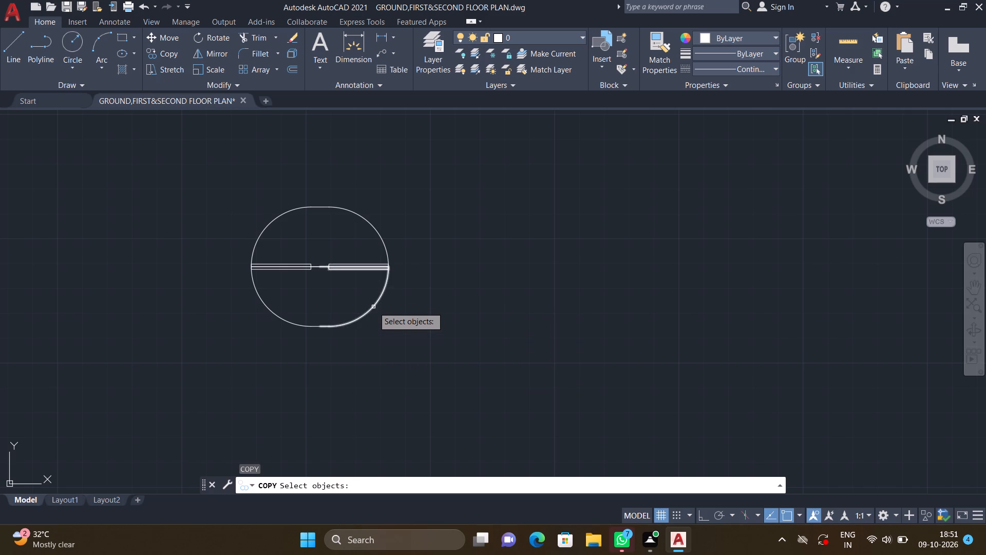
{"action": "double_click", "coordinate": [373, 307]}
{"action": "key", "text": "Return"}
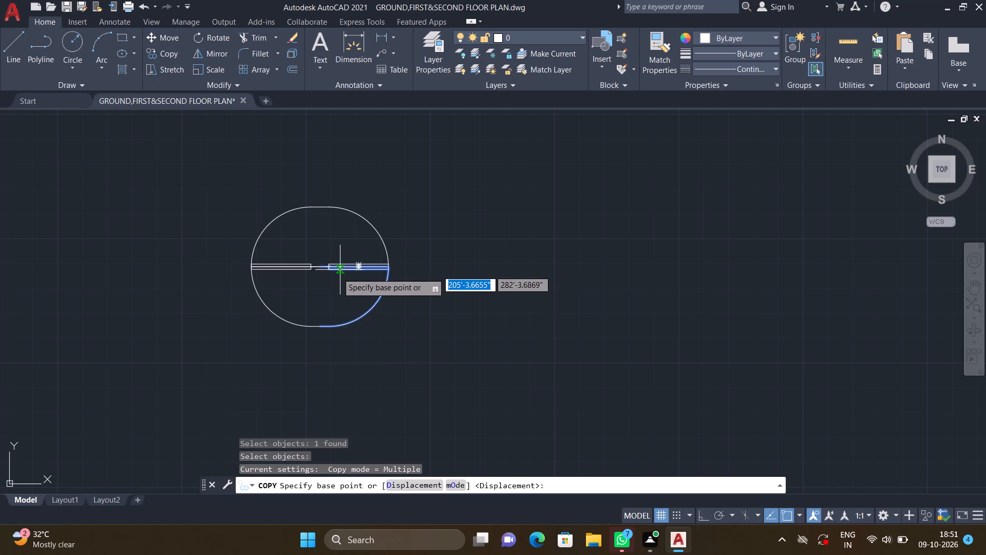
{"action": "scroll", "coordinate": [335, 273], "scroll_direction": "up", "scroll_amount": 3}
{"action": "double_click", "coordinate": [277, 244]}
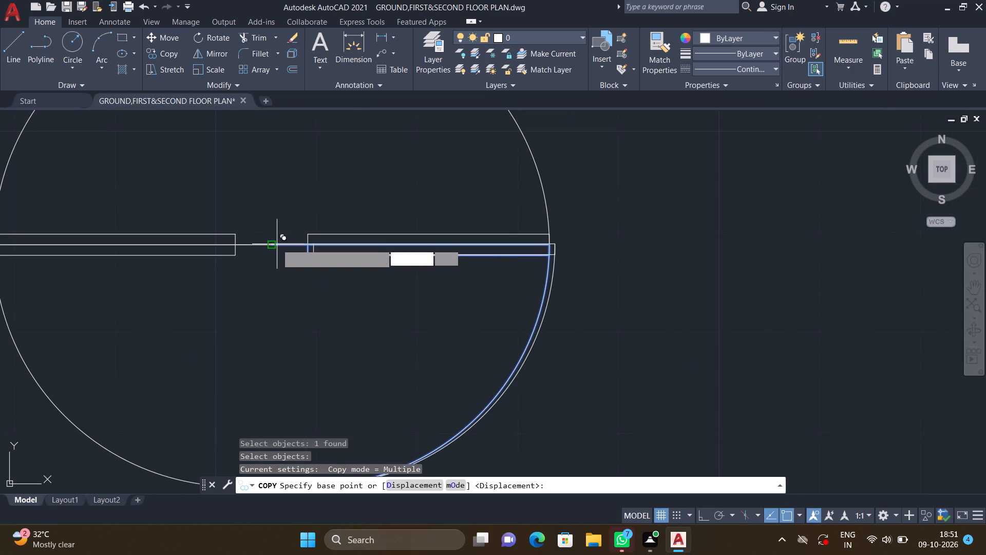
{"action": "scroll", "coordinate": [429, 285], "scroll_direction": "down", "scroll_amount": 4}
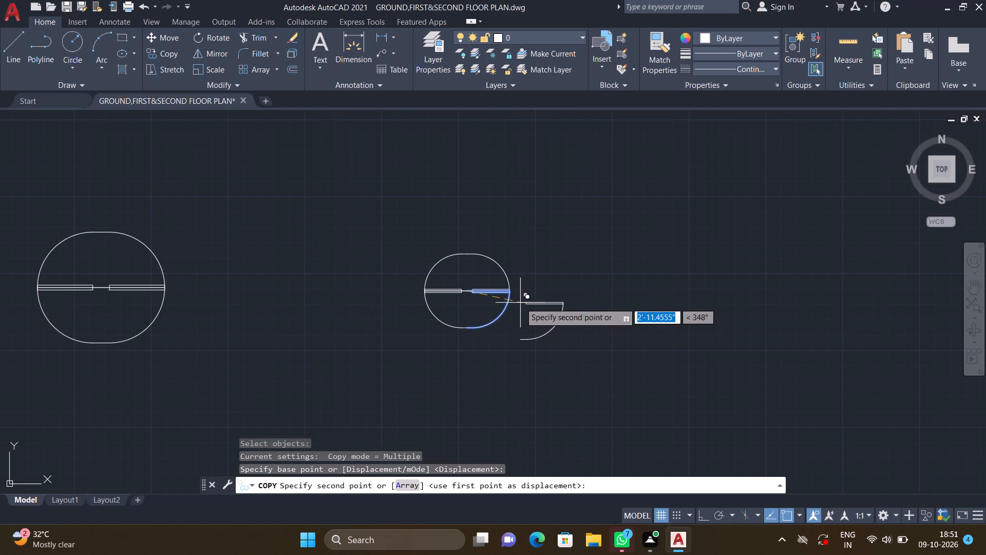
{"action": "scroll", "coordinate": [534, 303], "scroll_direction": "down", "scroll_amount": 2}
{"action": "middle_click_drag", "start_coordinate": [532, 273], "coordinate": [442, 267]}
{"action": "scroll", "coordinate": [443, 278], "scroll_direction": "down", "scroll_amount": 2}
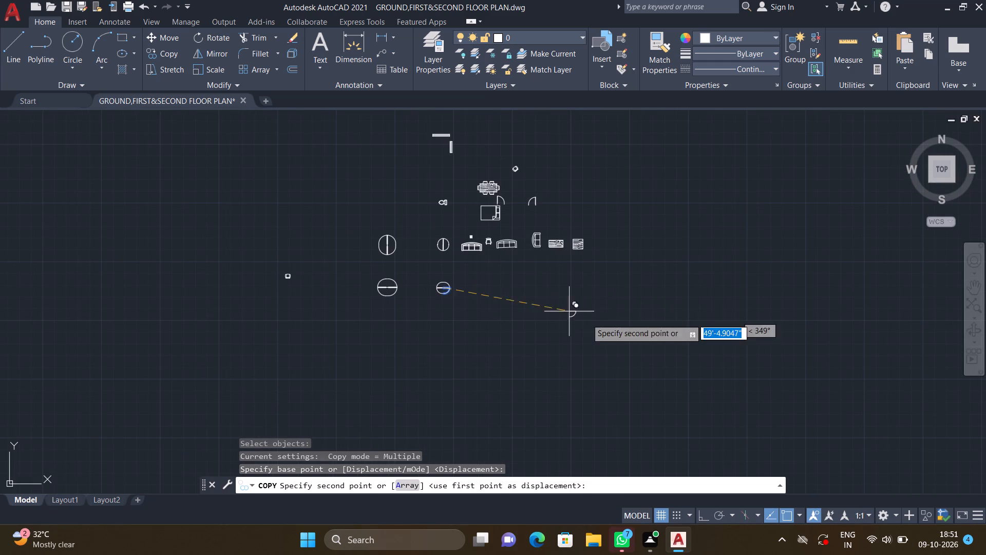
{"action": "middle_click_drag", "start_coordinate": [579, 320], "coordinate": [442, 312]}
{"action": "scroll", "coordinate": [487, 328], "scroll_direction": "down", "scroll_amount": 1}
{"action": "scroll", "coordinate": [568, 345], "scroll_direction": "down", "scroll_amount": 1}
{"action": "middle_click_drag", "start_coordinate": [552, 336], "coordinate": [410, 285]}
{"action": "middle_click_drag", "start_coordinate": [529, 309], "coordinate": [414, 329]}
{"action": "middle_click_drag", "start_coordinate": [568, 270], "coordinate": [451, 322]}
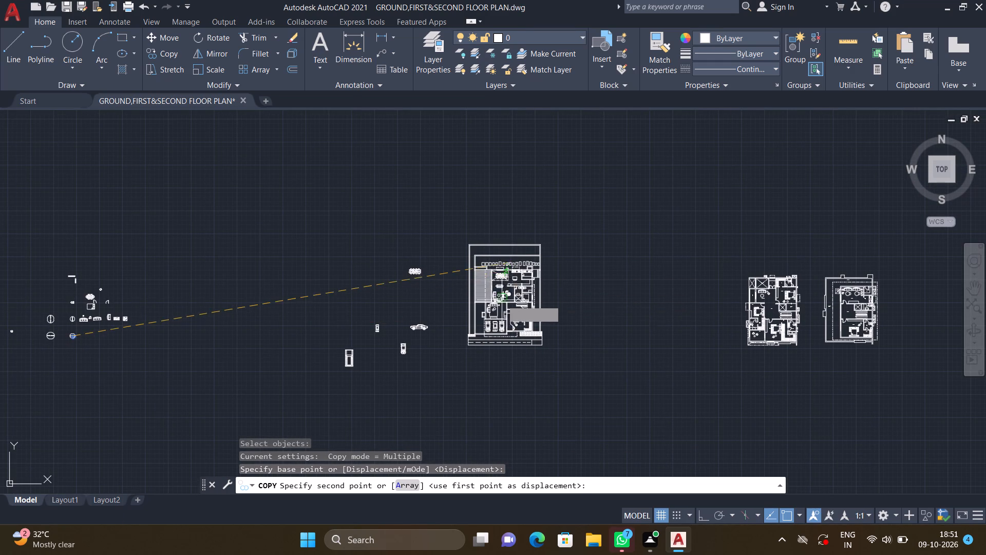
{"action": "scroll", "coordinate": [502, 300], "scroll_direction": "up", "scroll_amount": 2}
{"action": "middle_click_drag", "start_coordinate": [511, 267], "coordinate": [449, 314]}
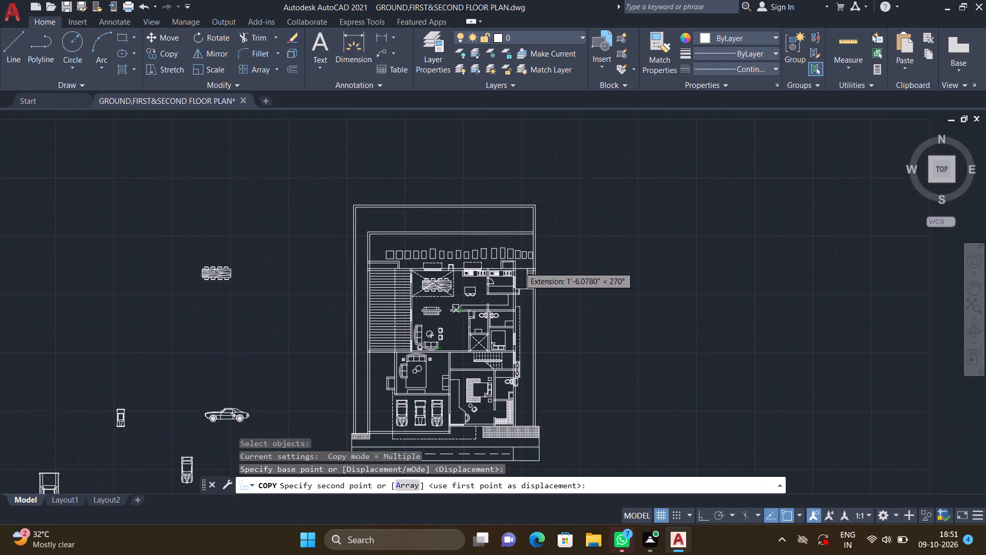
{"action": "scroll", "coordinate": [479, 286], "scroll_direction": "up", "scroll_amount": 3}
{"action": "middle_click_drag", "start_coordinate": [508, 331], "coordinate": [484, 304]}
{"action": "scroll", "coordinate": [479, 303], "scroll_direction": "up", "scroll_amount": 1}
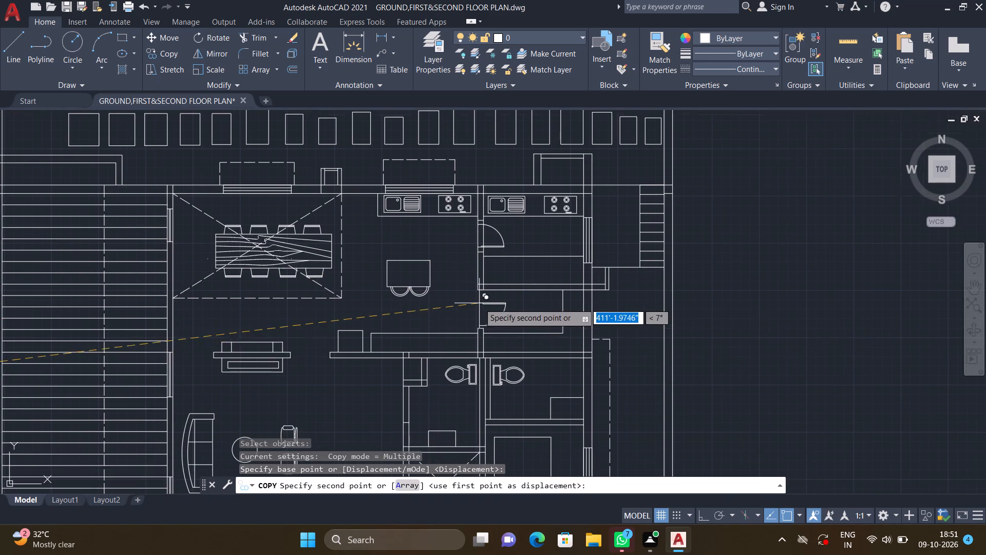
{"action": "scroll", "coordinate": [479, 303], "scroll_direction": "up", "scroll_amount": 1}
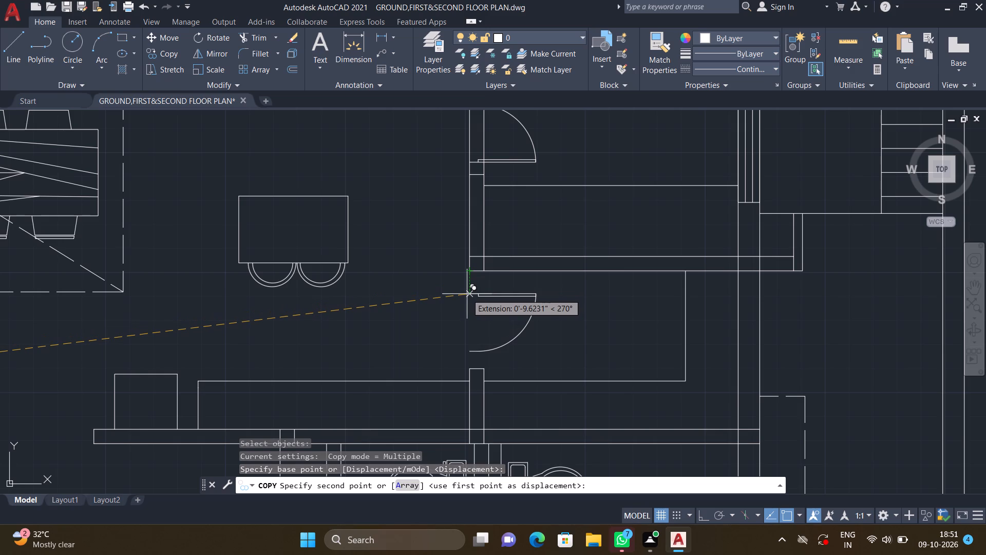
{"action": "double_click", "coordinate": [467, 294]}
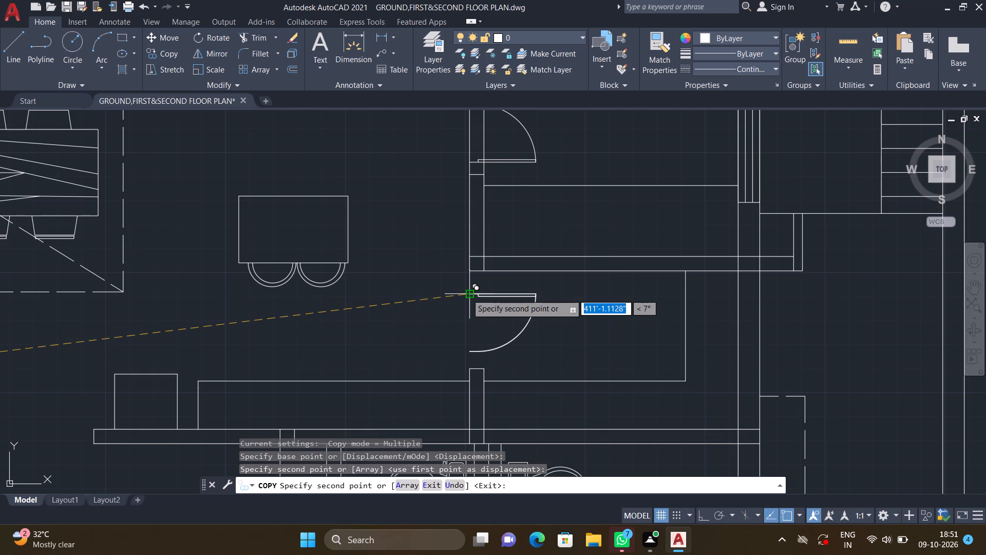
{"action": "key", "text": "Return"}
With Ortho on, draw a line extending the upper wall's left face about 9.6" down to the new door's hinge end.
{"action": "middle_click_drag", "start_coordinate": [469, 270], "coordinate": [465, 262]}
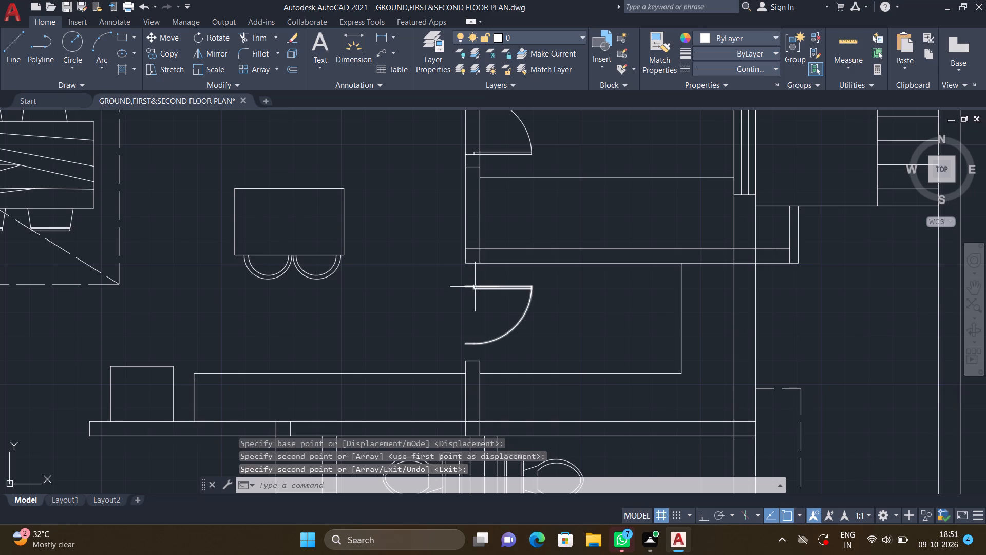
{"action": "key", "text": "F8"}
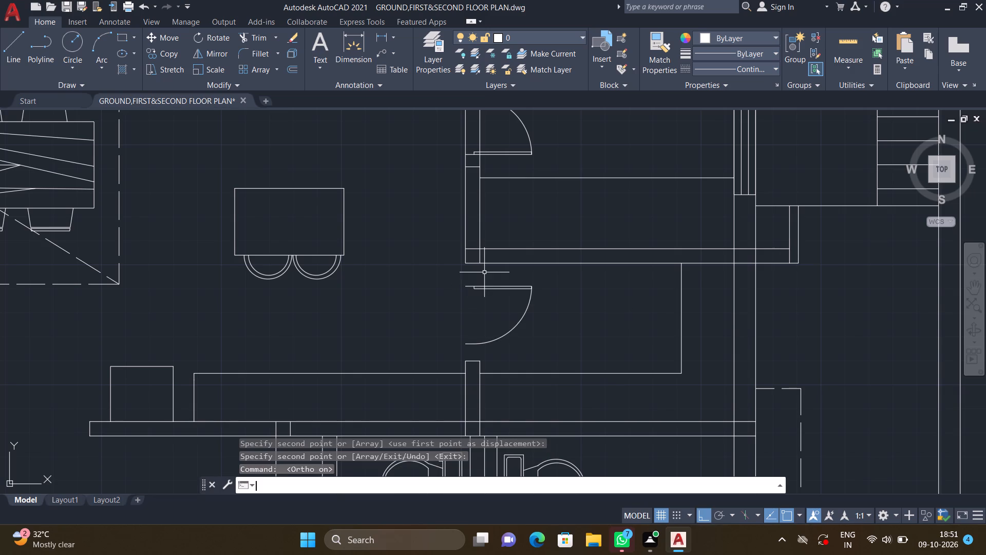
{"action": "key", "text": "l"}
{"action": "key", "text": "Return"}
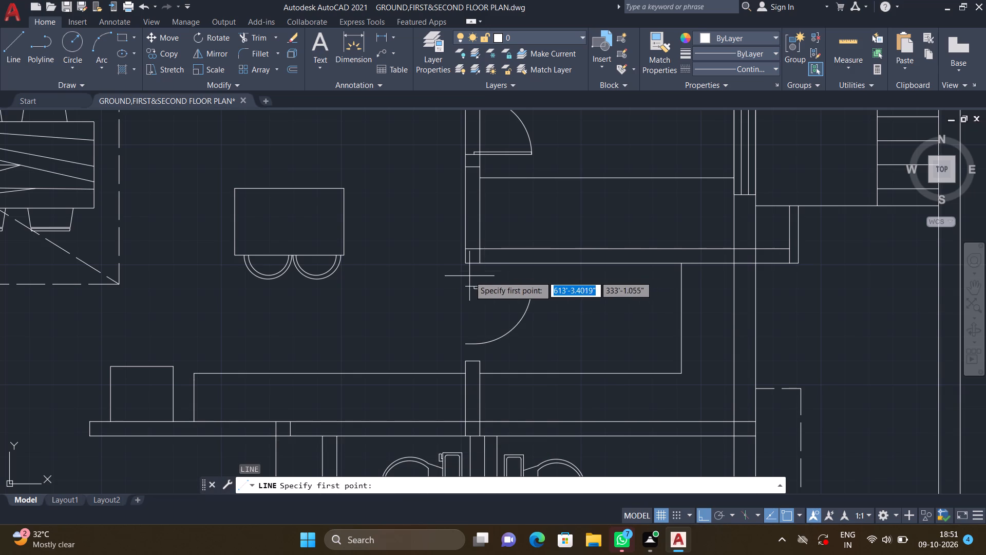
{"action": "scroll", "coordinate": [467, 276], "scroll_direction": "up", "scroll_amount": 3}
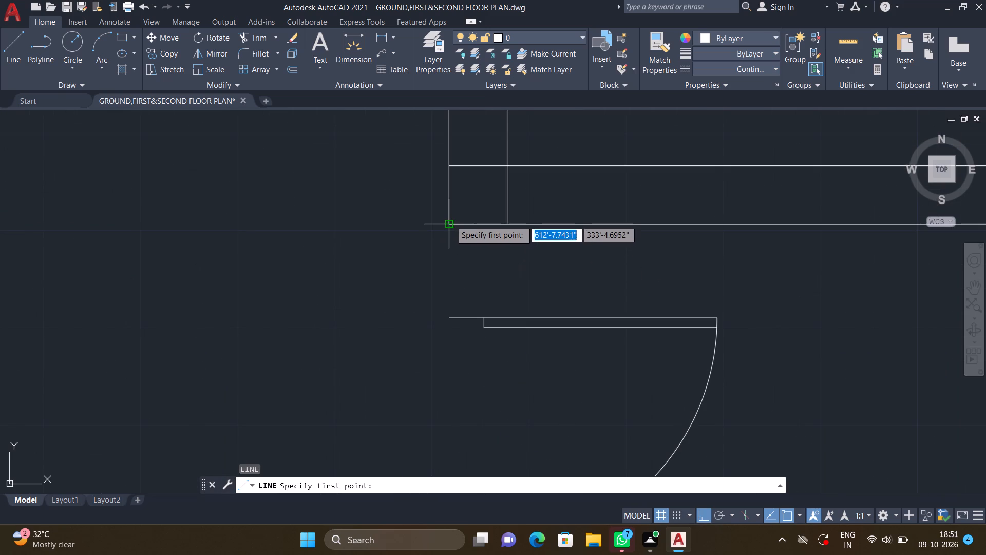
{"action": "double_click", "coordinate": [450, 220]}
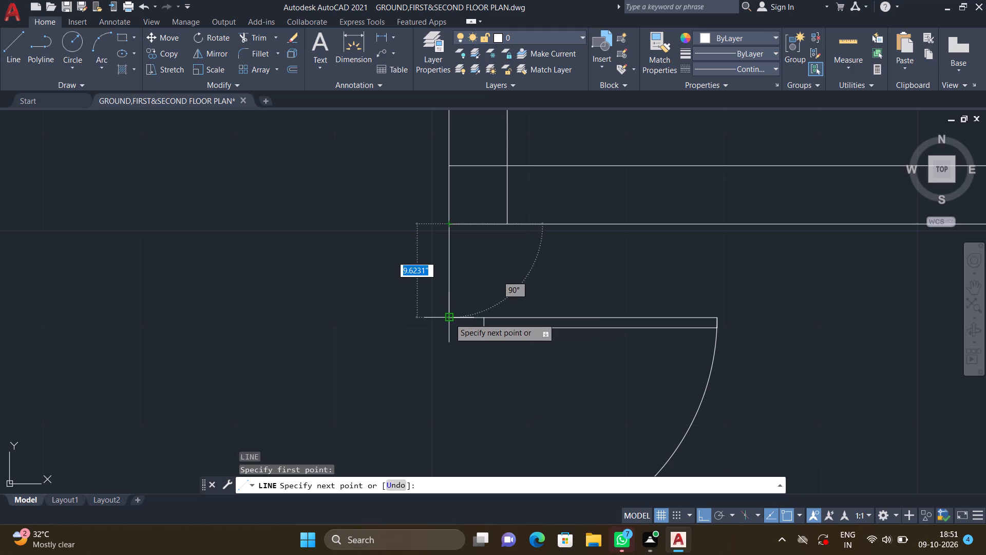
{"action": "double_click", "coordinate": [449, 318]}
{"action": "key", "text": "Return"}
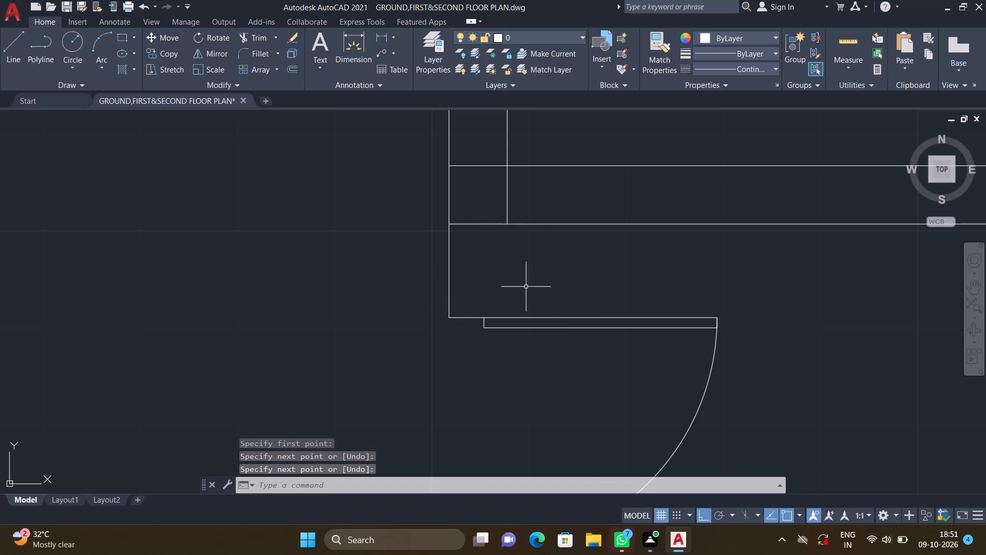
Draw a matching vertical line from the upper wall's right-face corner down to the new door leaf's top line.
{"action": "middle_click_drag", "start_coordinate": [507, 284], "coordinate": [465, 295]}
{"action": "key", "text": "l"}
{"action": "key", "text": "Return"}
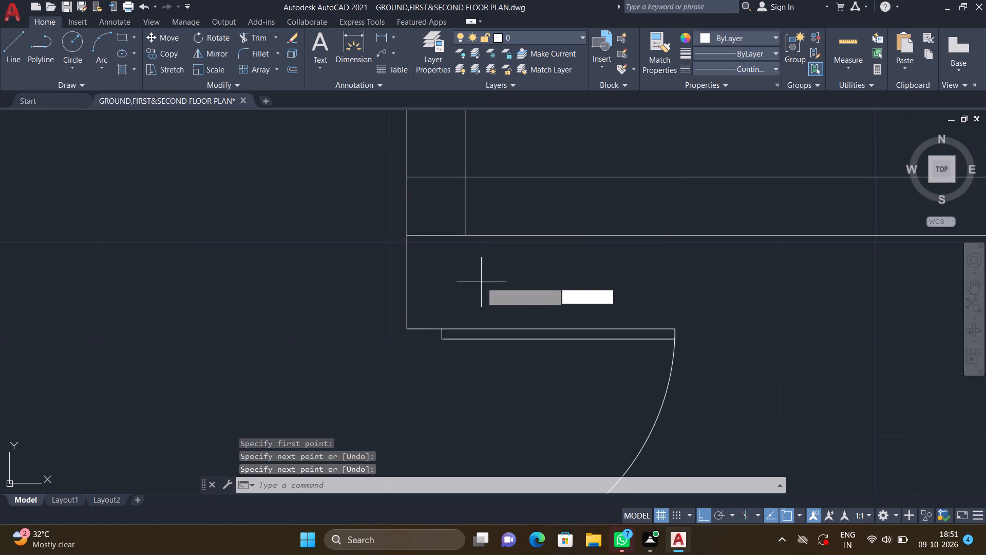
{"action": "double_click", "coordinate": [465, 234]}
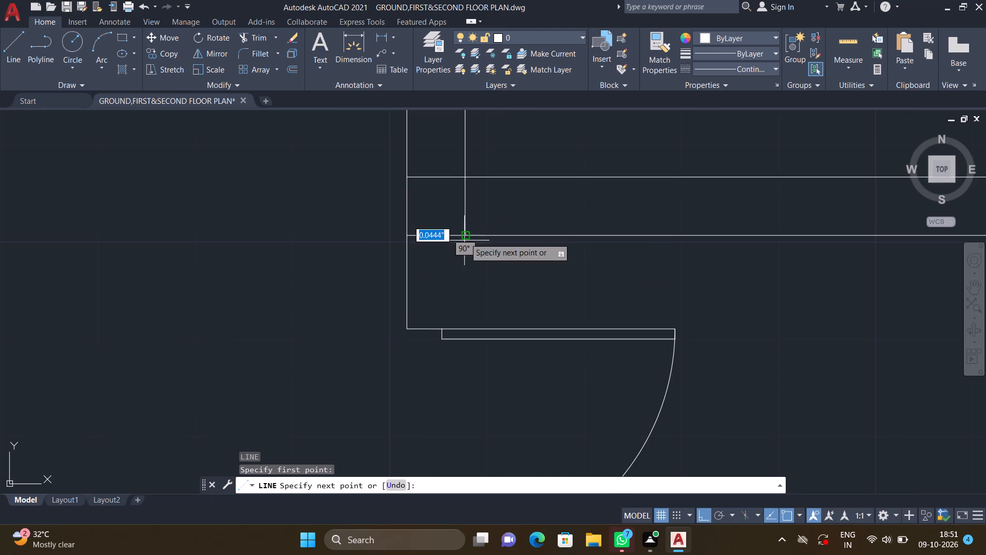
{"action": "left_click", "coordinate": [465, 331]}
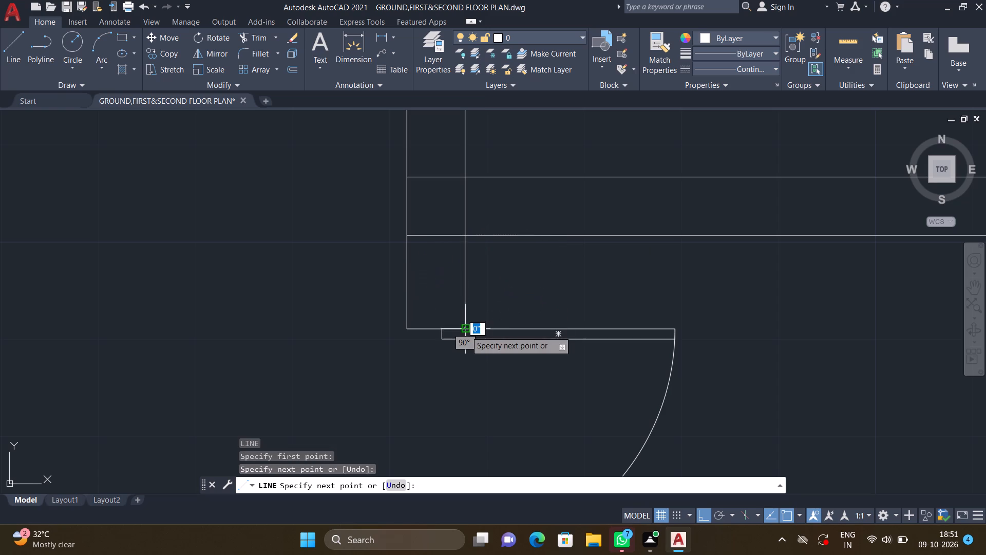
{"action": "key", "text": "Return"}
Draw a vertical line from the end of the door's swing arc down to the lower wall stub's top-left corner.
{"action": "middle_click_drag", "start_coordinate": [461, 314], "coordinate": [459, 250]}
{"action": "scroll", "coordinate": [466, 256], "scroll_direction": "down", "scroll_amount": 2}
{"action": "middle_click_drag", "start_coordinate": [449, 346], "coordinate": [444, 318]}
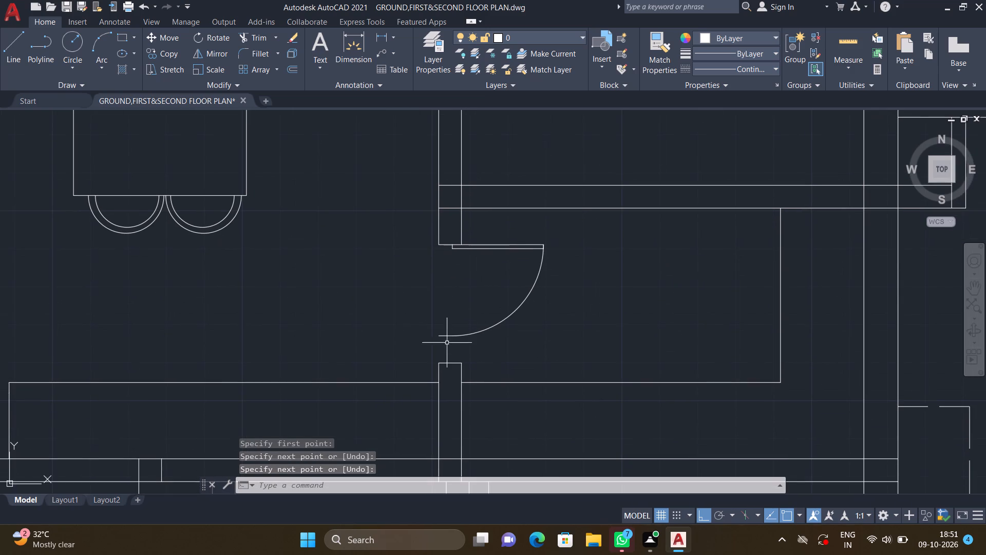
{"action": "scroll", "coordinate": [443, 353], "scroll_direction": "up", "scroll_amount": 2}
{"action": "key", "text": "l"}
{"action": "key", "text": "Return"}
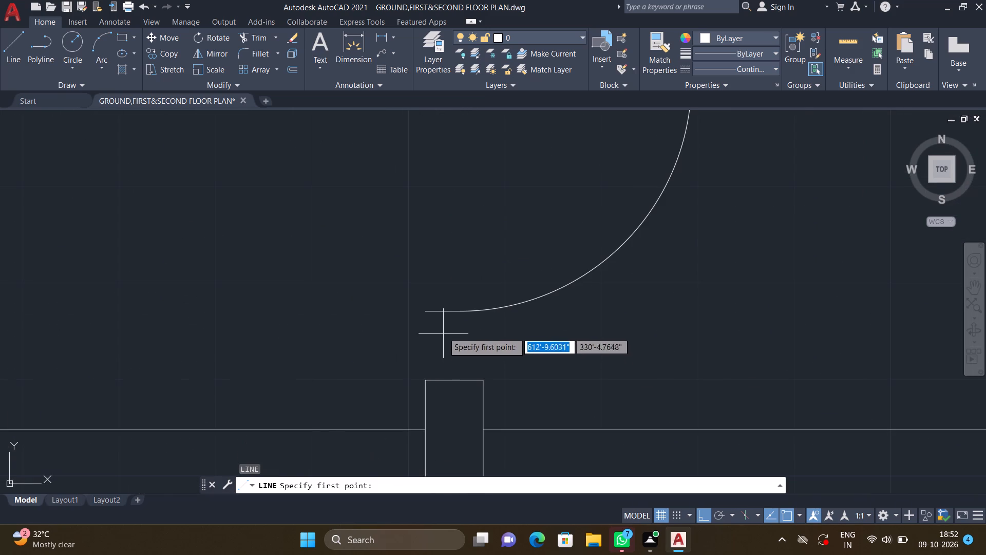
{"action": "scroll", "coordinate": [425, 320], "scroll_direction": "up", "scroll_amount": 1}
{"action": "left_click", "coordinate": [423, 308]}
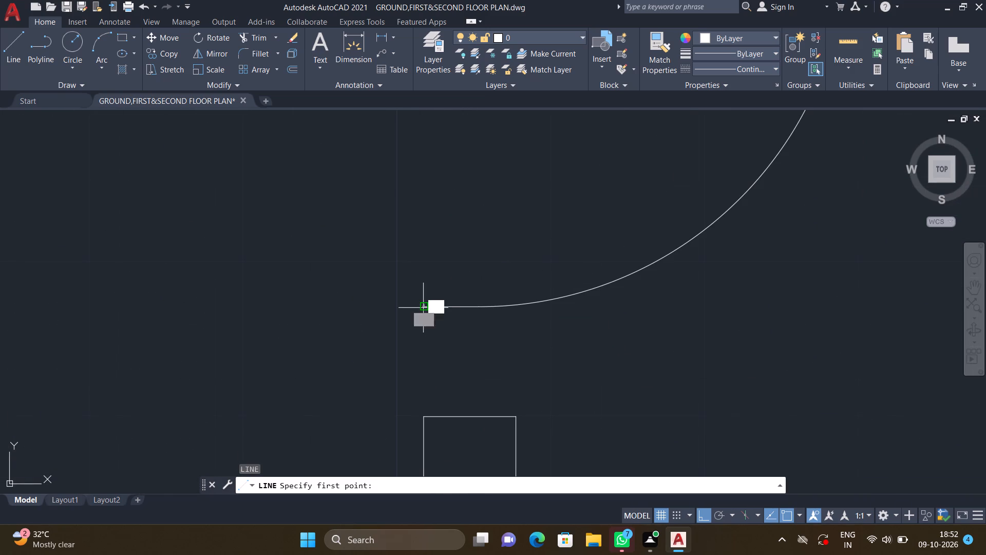
{"action": "scroll", "coordinate": [424, 362], "scroll_direction": "down", "scroll_amount": 1}
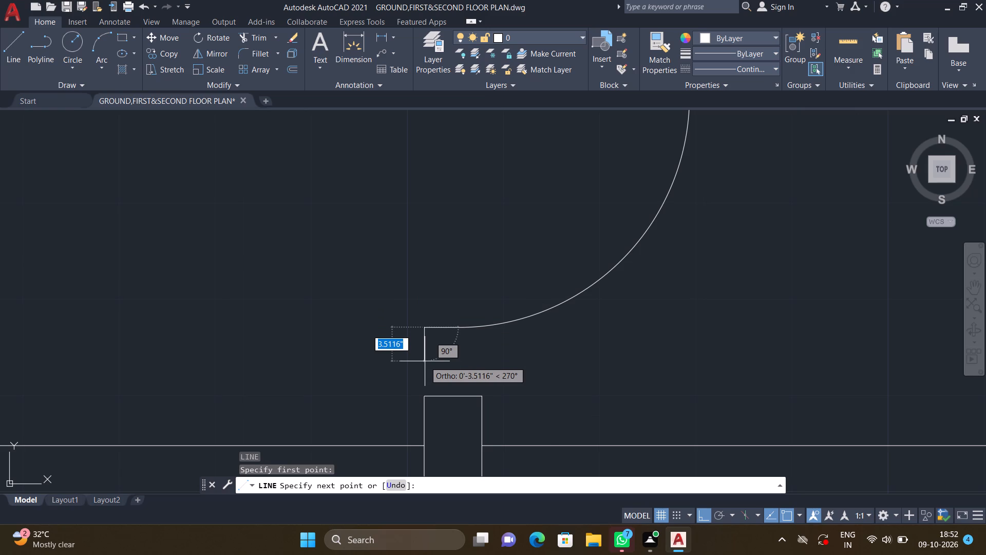
{"action": "middle_click_drag", "start_coordinate": [426, 361], "coordinate": [420, 308]}
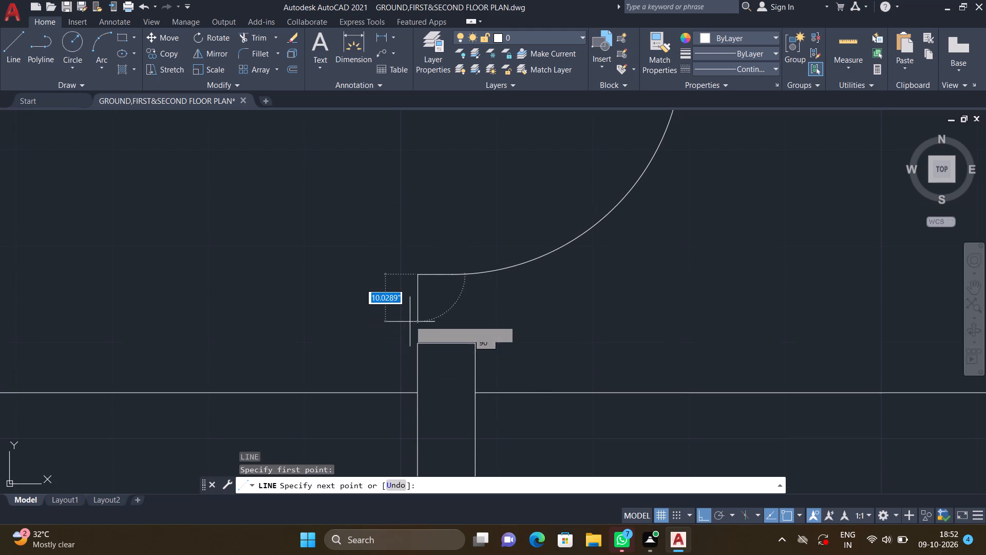
{"action": "scroll", "coordinate": [419, 336], "scroll_direction": "up", "scroll_amount": 3}
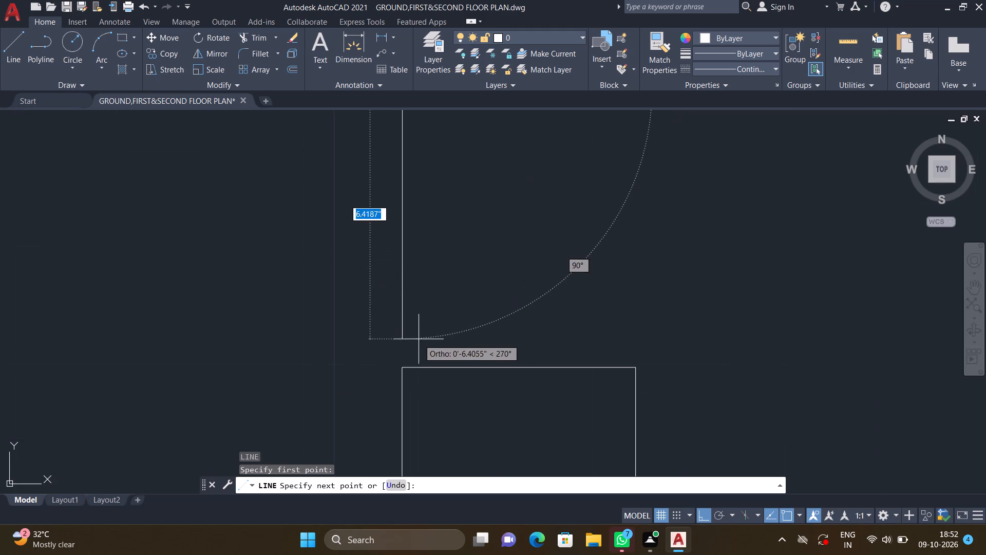
{"action": "middle_click_drag", "start_coordinate": [412, 332], "coordinate": [404, 311]}
{"action": "double_click", "coordinate": [395, 351]}
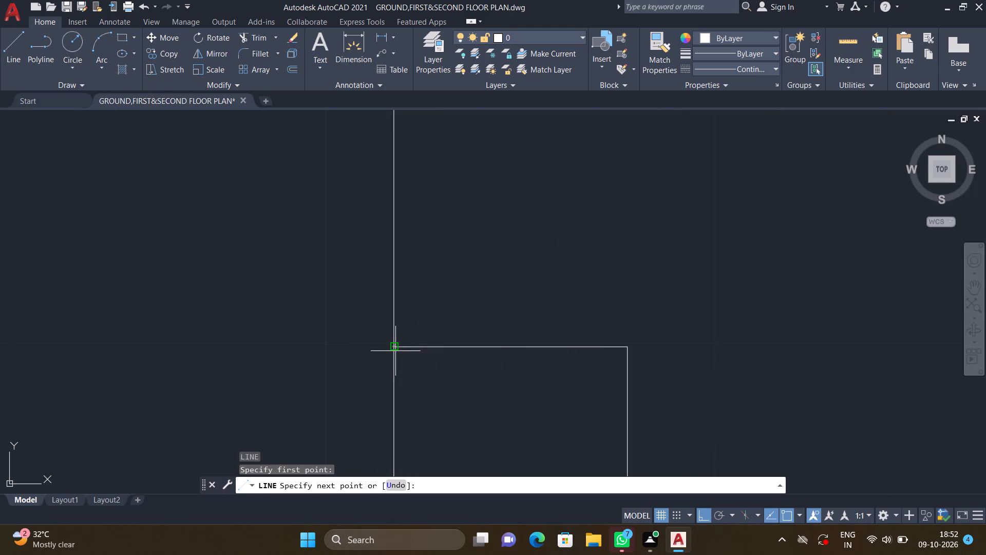
{"action": "key", "text": "Return"}
Draw a vertical line about 7.25" long from the lower wall stub's top-right corner up to the door's swing arc.
{"action": "scroll", "coordinate": [423, 343], "scroll_direction": "down", "scroll_amount": 2}
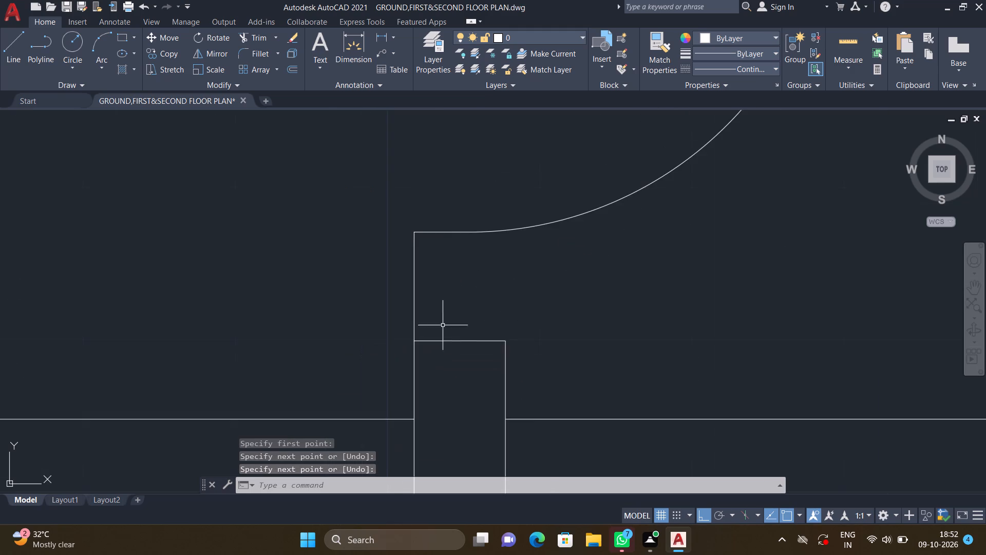
{"action": "middle_click_drag", "start_coordinate": [503, 311], "coordinate": [439, 278]}
{"action": "key", "text": "l"}
{"action": "key", "text": "Return"}
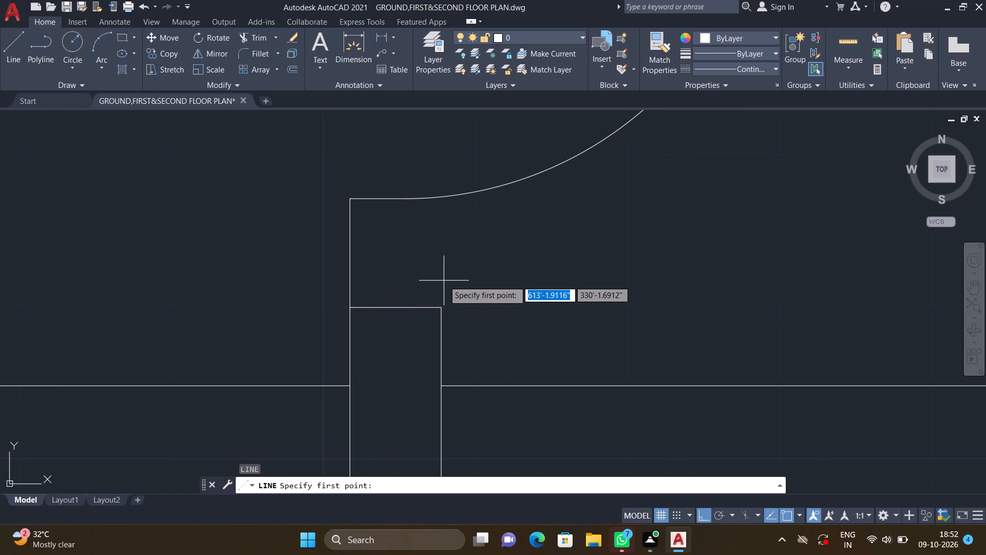
{"action": "double_click", "coordinate": [441, 309]}
{"action": "scroll", "coordinate": [443, 275], "scroll_direction": "down", "scroll_amount": 1}
{"action": "scroll", "coordinate": [440, 248], "scroll_direction": "up", "scroll_amount": 2}
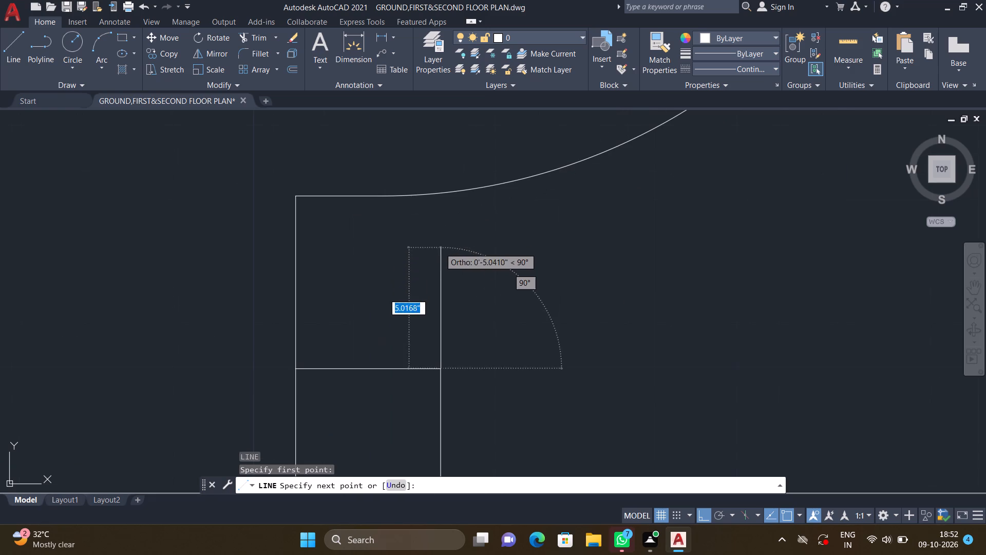
{"action": "scroll", "coordinate": [442, 216], "scroll_direction": "up", "scroll_amount": 1}
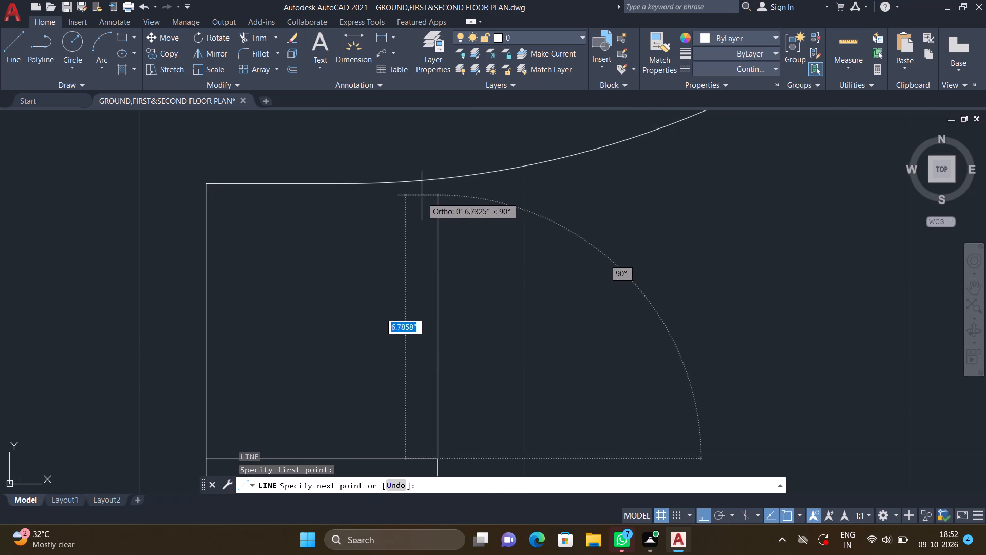
{"action": "scroll", "coordinate": [434, 191], "scroll_direction": "up", "scroll_amount": 1}
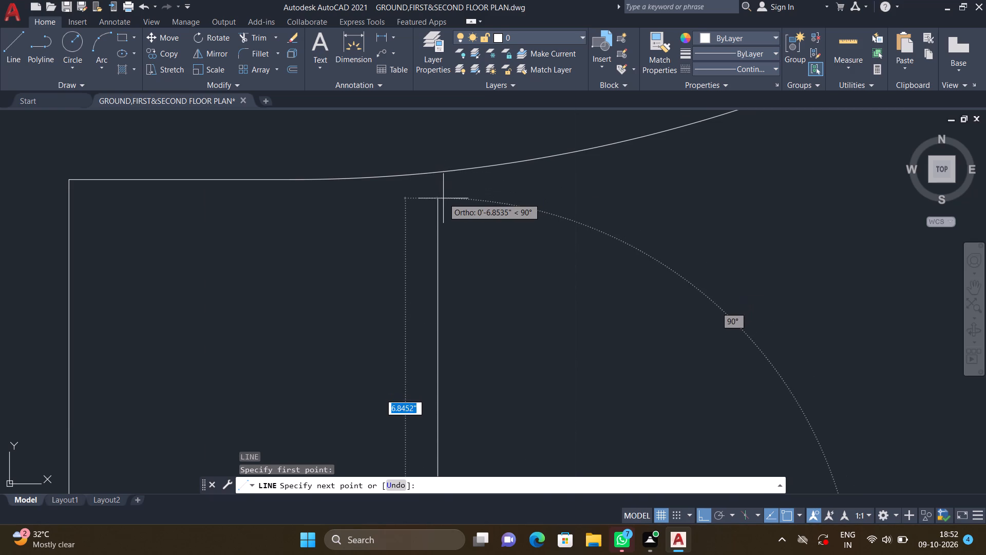
{"action": "scroll", "coordinate": [435, 186], "scroll_direction": "up", "scroll_amount": 2}
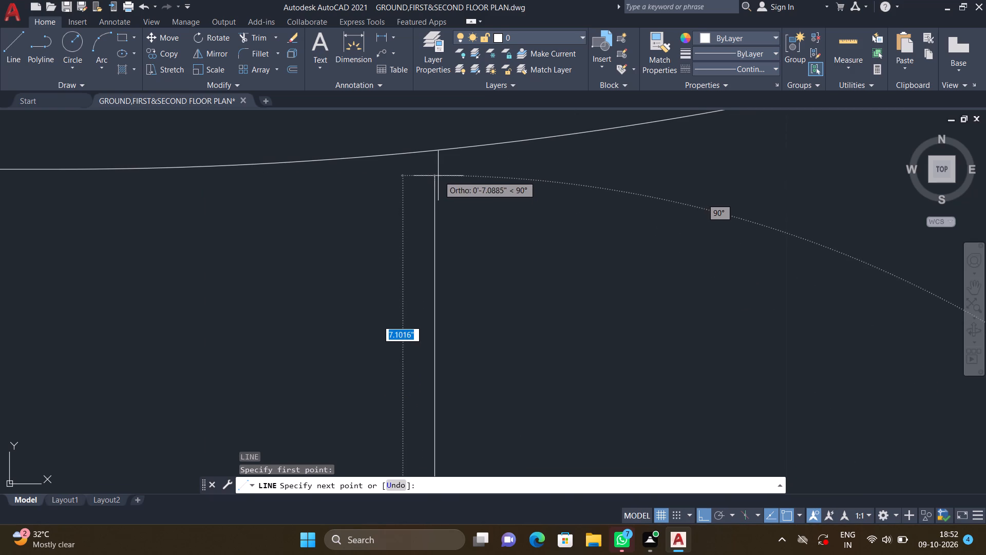
{"action": "scroll", "coordinate": [433, 161], "scroll_direction": "up", "scroll_amount": 2}
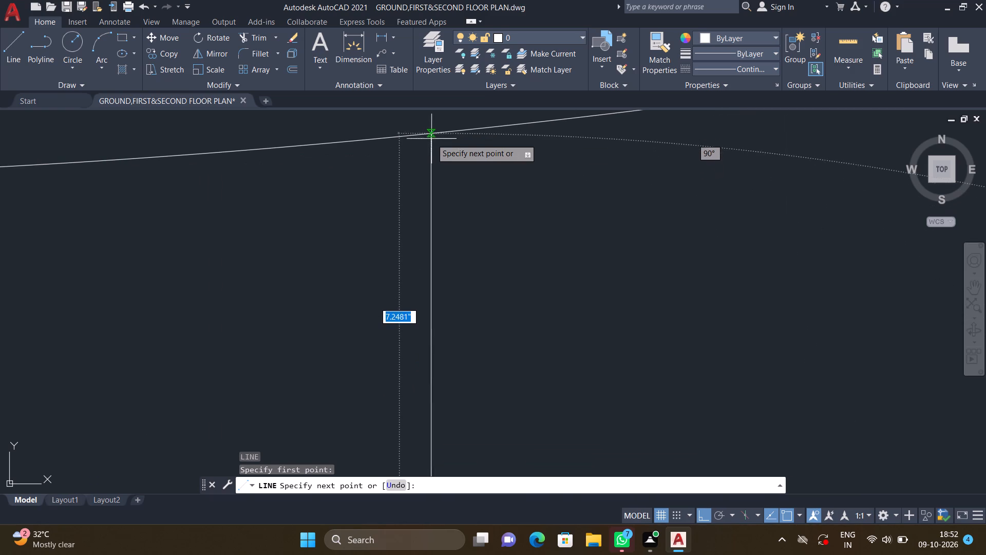
{"action": "left_click", "coordinate": [431, 135]}
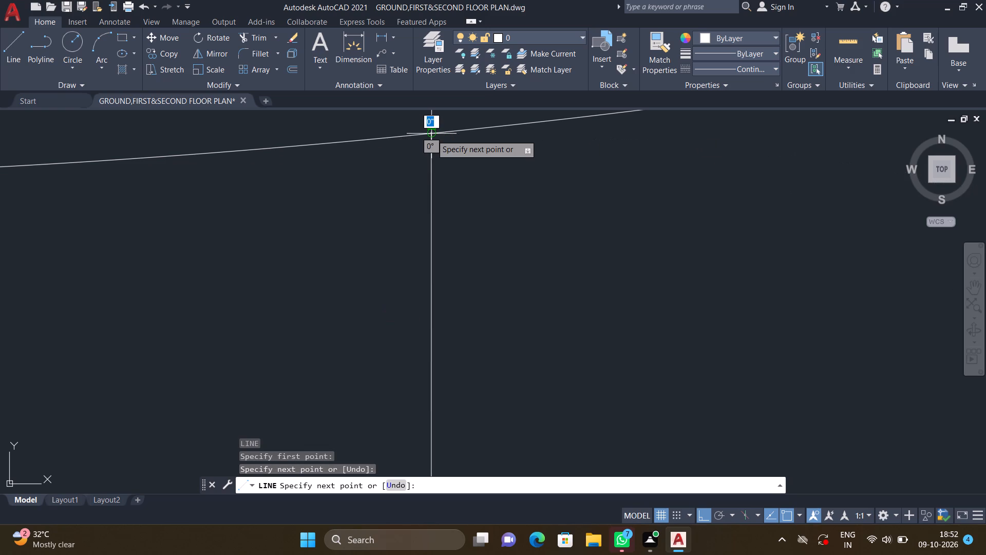
{"action": "key", "text": "Return"}
Trim the lines crossing the wall junction just above the new door, where the partition below the second kitchen meets the door wall.
{"action": "scroll", "coordinate": [447, 144], "scroll_direction": "down", "scroll_amount": 3}
{"action": "scroll", "coordinate": [351, 232], "scroll_direction": "down", "scroll_amount": 2}
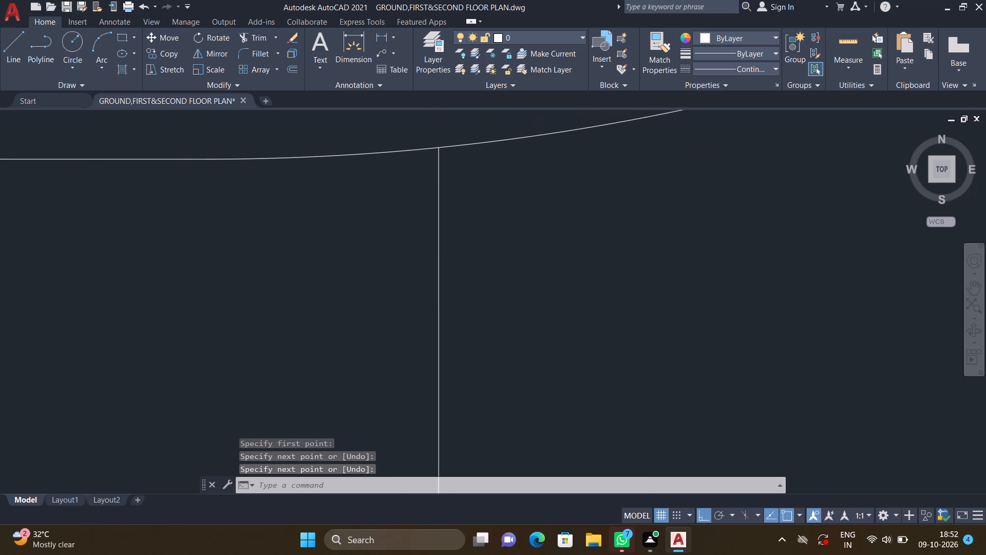
{"action": "scroll", "coordinate": [351, 232], "scroll_direction": "down", "scroll_amount": 2}
{"action": "middle_click_drag", "start_coordinate": [342, 244], "coordinate": [430, 224]}
{"action": "scroll", "coordinate": [430, 225], "scroll_direction": "down", "scroll_amount": 6}
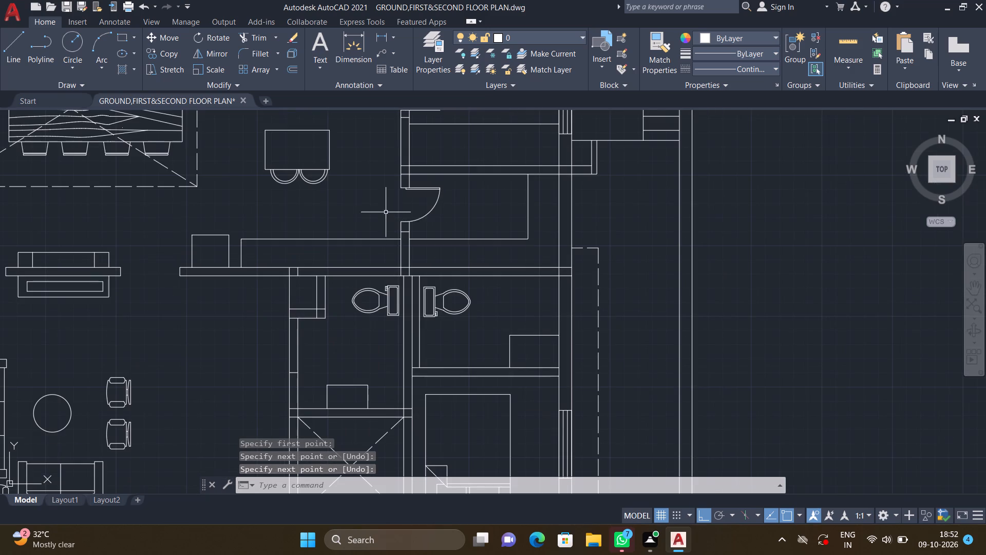
{"action": "middle_click_drag", "start_coordinate": [391, 214], "coordinate": [482, 256]}
{"action": "scroll", "coordinate": [504, 218], "scroll_direction": "up", "scroll_amount": 3}
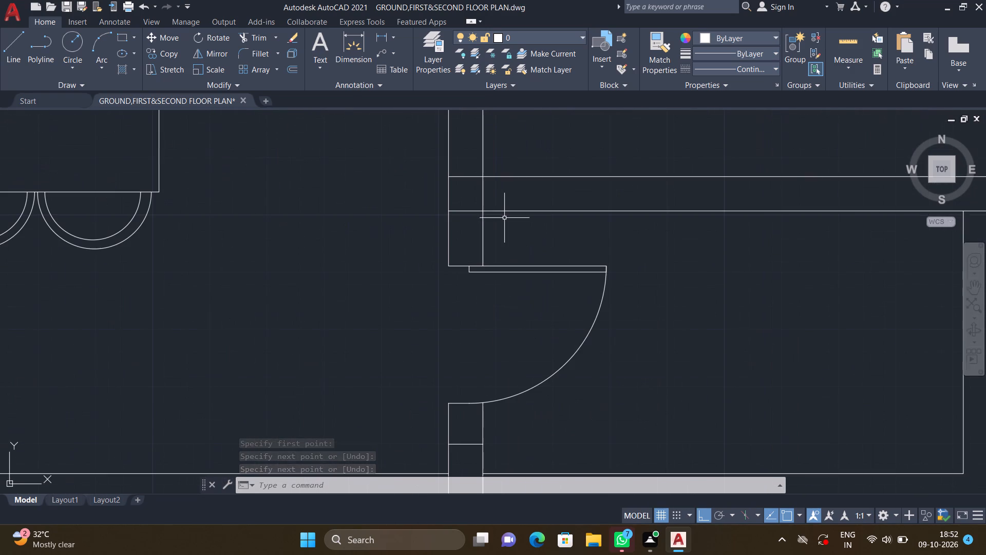
{"action": "type", "text": "TR"}
{"action": "key", "text": "Return"}
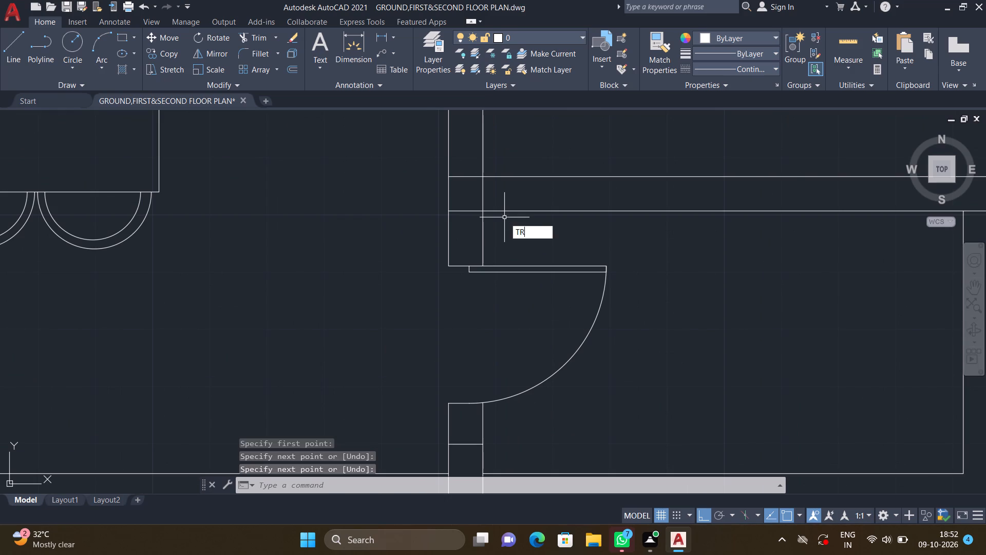
{"action": "double_click", "coordinate": [469, 211]}
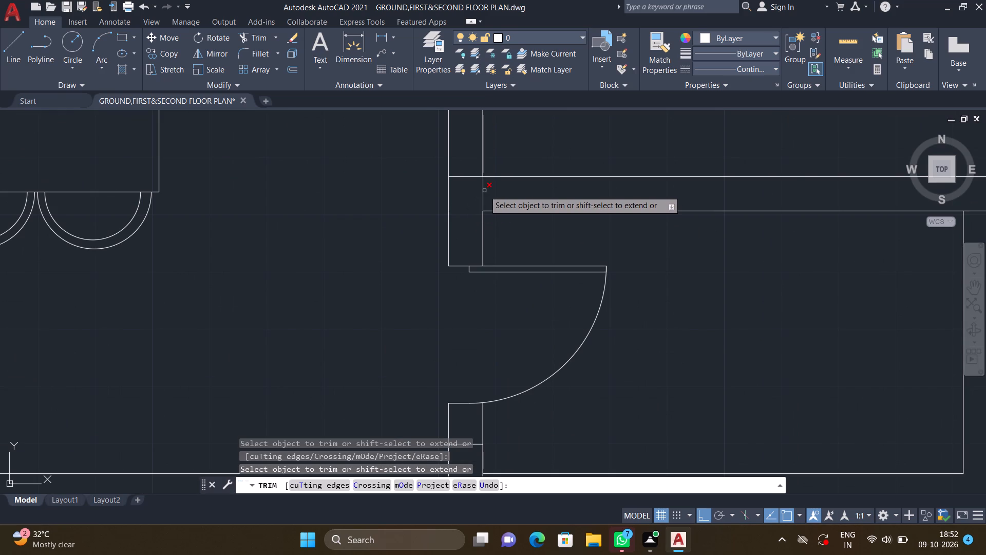
{"action": "left_click", "coordinate": [484, 191]}
Trim the inner-face segment and both partition lines crossing the outer wall at the partition's east end.
{"action": "scroll", "coordinate": [513, 218], "scroll_direction": "down", "scroll_amount": 3}
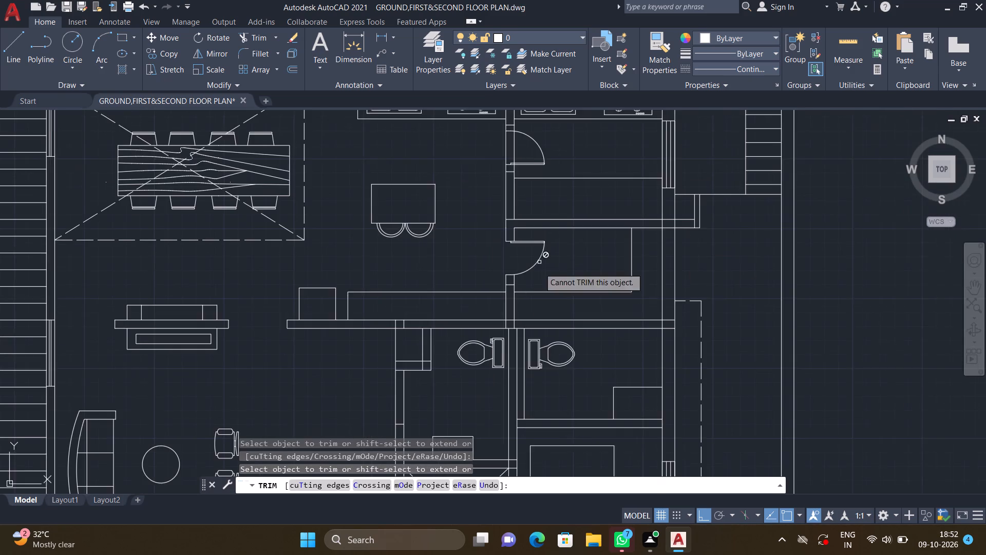
{"action": "middle_click_drag", "start_coordinate": [519, 283], "coordinate": [491, 240]}
{"action": "scroll", "coordinate": [485, 242], "scroll_direction": "up", "scroll_amount": 3}
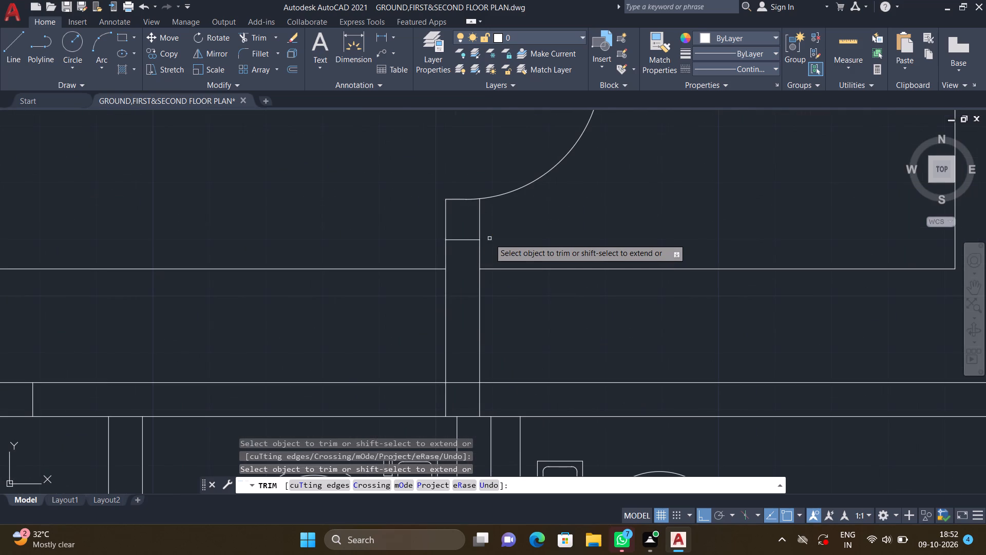
{"action": "scroll", "coordinate": [553, 234], "scroll_direction": "down", "scroll_amount": 3}
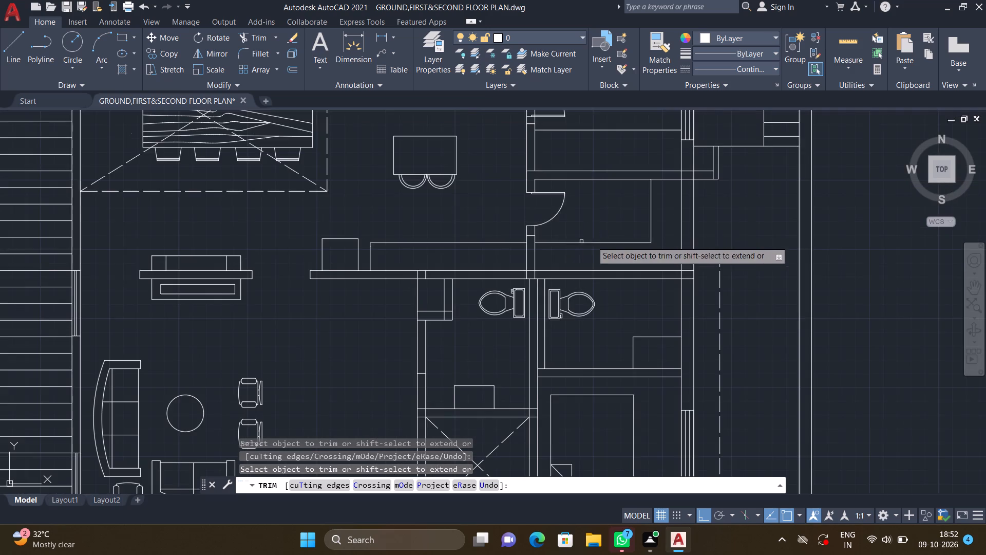
{"action": "middle_click_drag", "start_coordinate": [572, 231], "coordinate": [472, 240]}
{"action": "scroll", "coordinate": [591, 188], "scroll_direction": "up", "scroll_amount": 2}
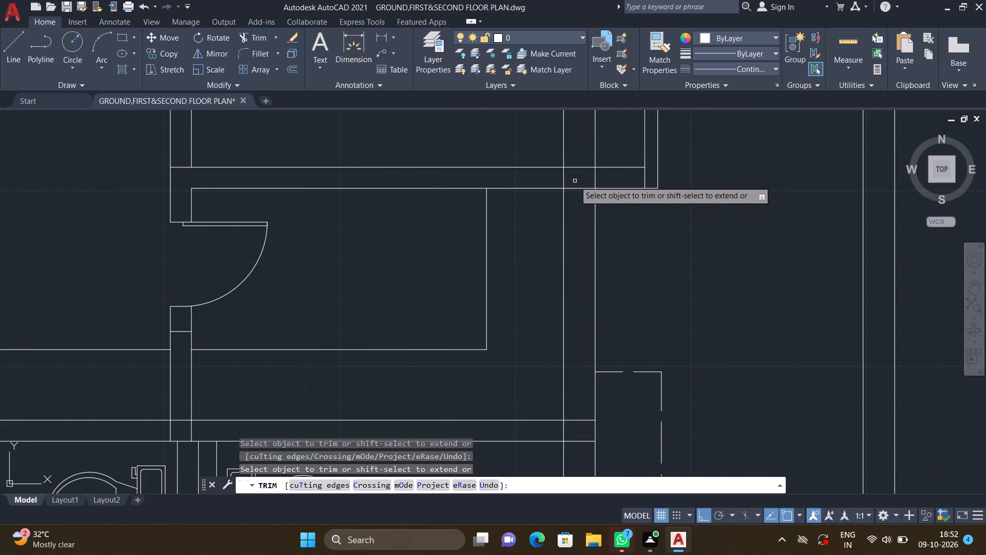
{"action": "scroll", "coordinate": [570, 179], "scroll_direction": "up", "scroll_amount": 2}
{"action": "double_click", "coordinate": [548, 178]}
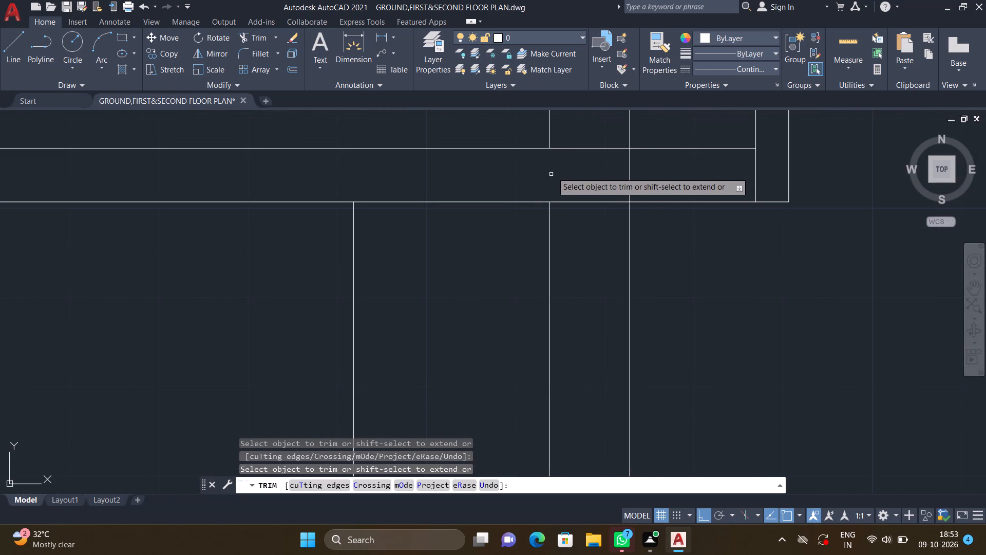
{"action": "left_click", "coordinate": [578, 200]}
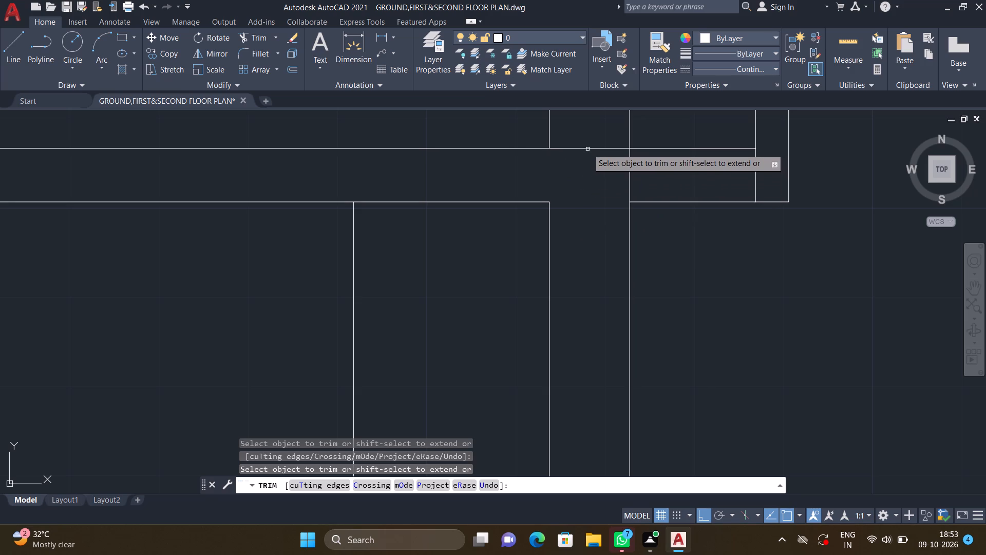
{"action": "left_click", "coordinate": [587, 146]}
Trim the two leftover short lines across the wall thickness, just above and below the second kitchen's door.
{"action": "scroll", "coordinate": [592, 189], "scroll_direction": "down", "scroll_amount": 2}
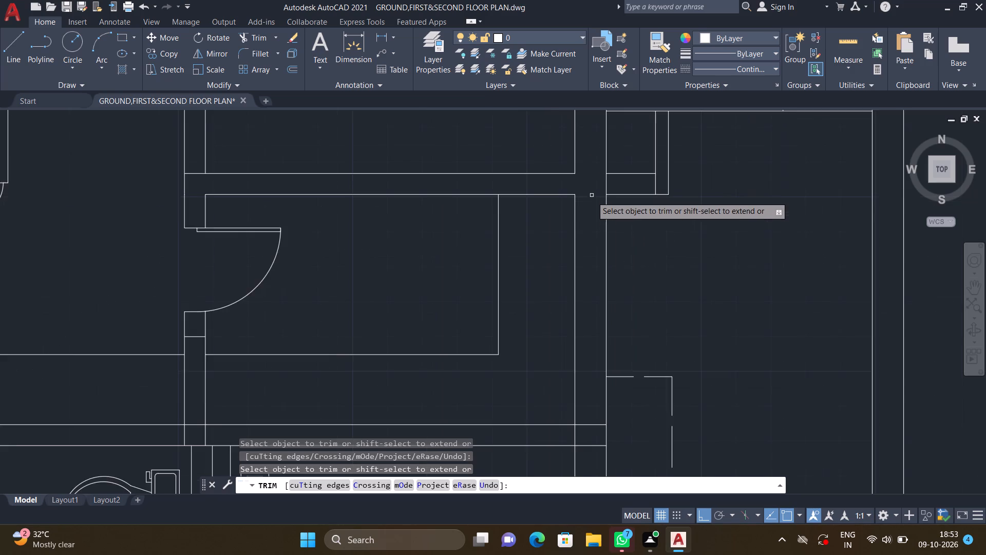
{"action": "scroll", "coordinate": [592, 202], "scroll_direction": "down", "scroll_amount": 1}
{"action": "middle_click_drag", "start_coordinate": [585, 206], "coordinate": [586, 272]}
{"action": "middle_click_drag", "start_coordinate": [386, 279], "coordinate": [492, 253]}
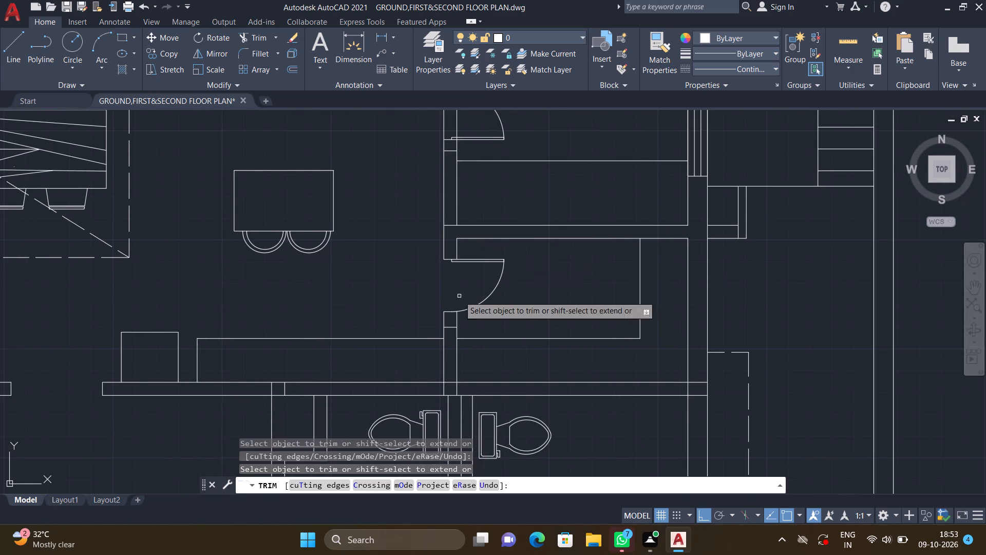
{"action": "middle_click_drag", "start_coordinate": [450, 304], "coordinate": [458, 283]}
{"action": "scroll", "coordinate": [459, 310], "scroll_direction": "up", "scroll_amount": 1}
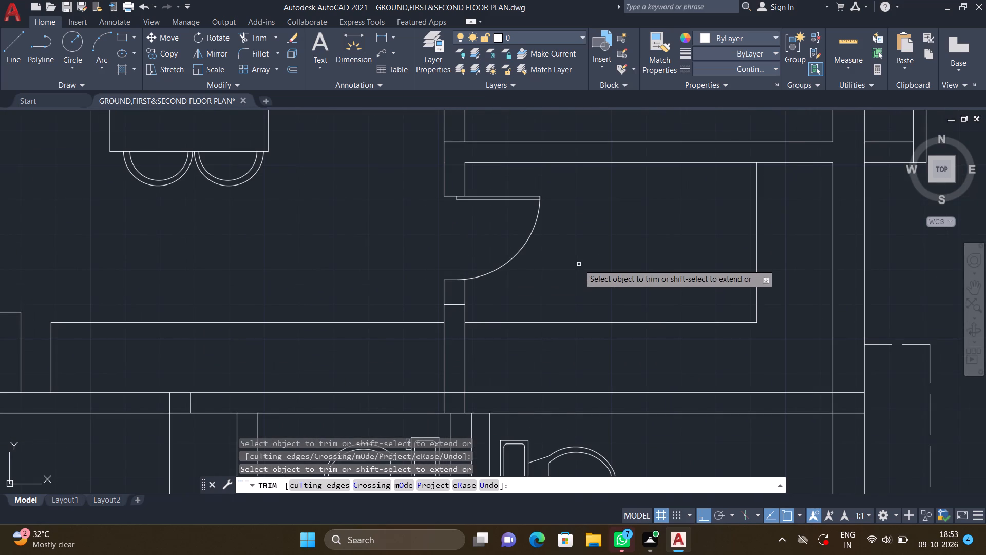
{"action": "scroll", "coordinate": [579, 264], "scroll_direction": "down", "scroll_amount": 1}
{"action": "middle_click_drag", "start_coordinate": [596, 271], "coordinate": [517, 318]}
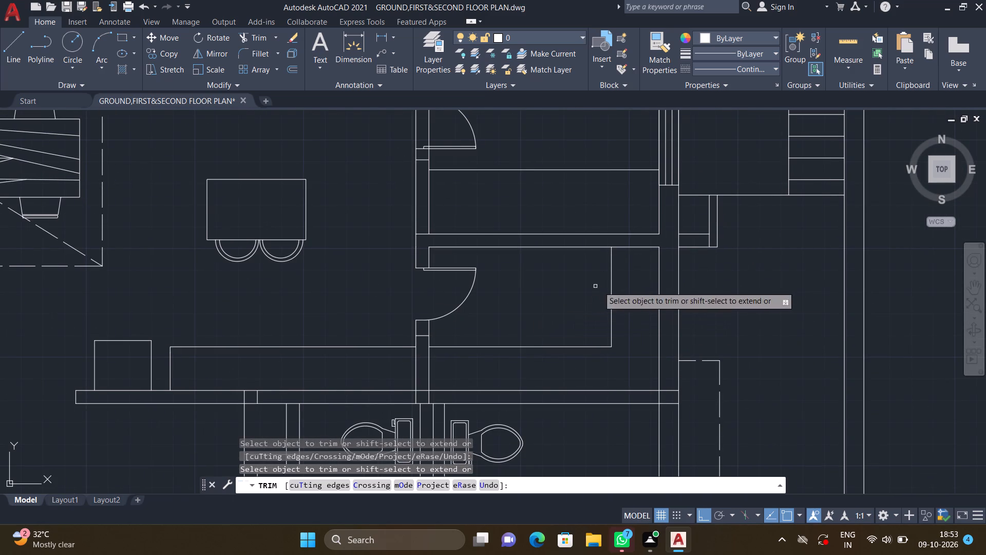
{"action": "middle_click_drag", "start_coordinate": [509, 295], "coordinate": [477, 290]}
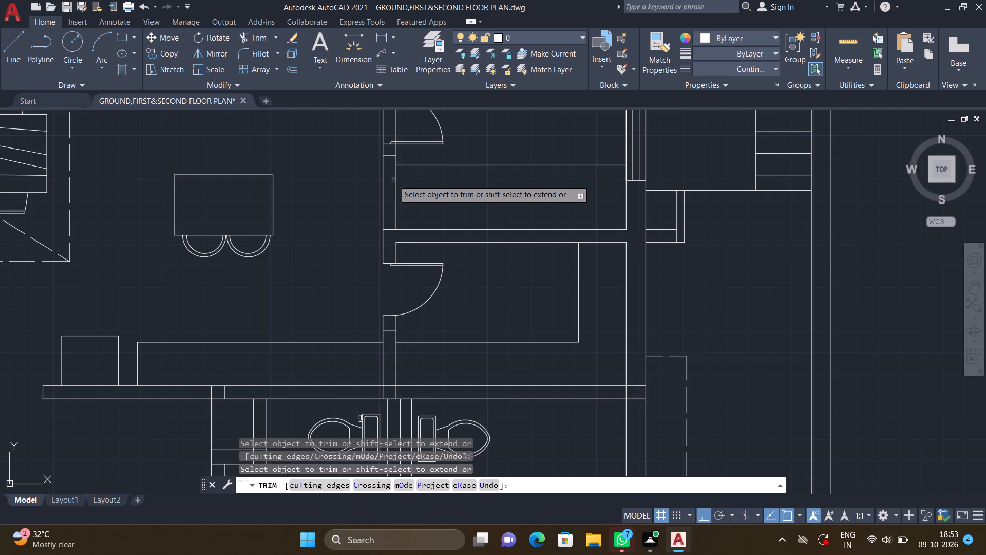
{"action": "scroll", "coordinate": [396, 177], "scroll_direction": "up", "scroll_amount": 2}
{"action": "middle_click_drag", "start_coordinate": [437, 193], "coordinate": [487, 267]}
{"action": "scroll", "coordinate": [488, 261], "scroll_direction": "down", "scroll_amount": 1}
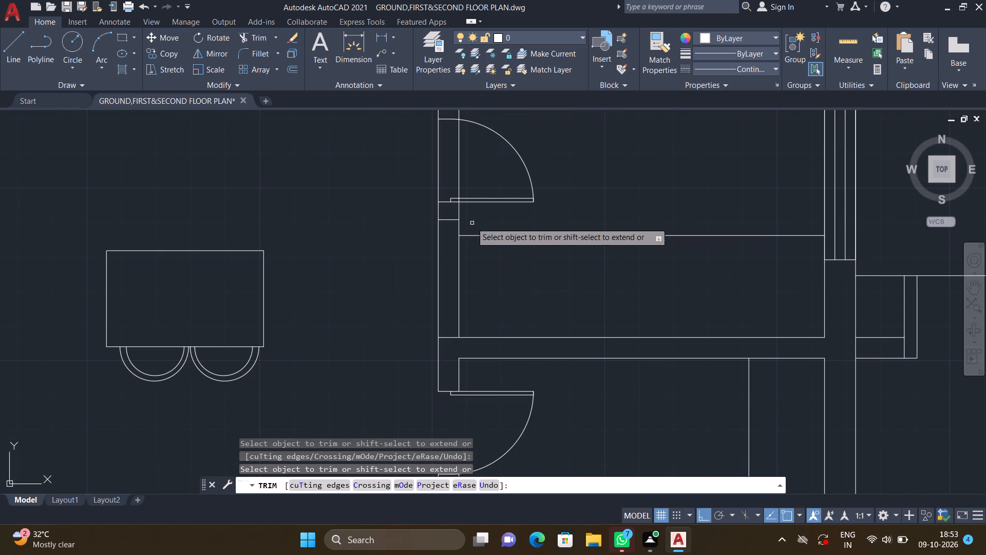
{"action": "scroll", "coordinate": [475, 215], "scroll_direction": "down", "scroll_amount": 2}
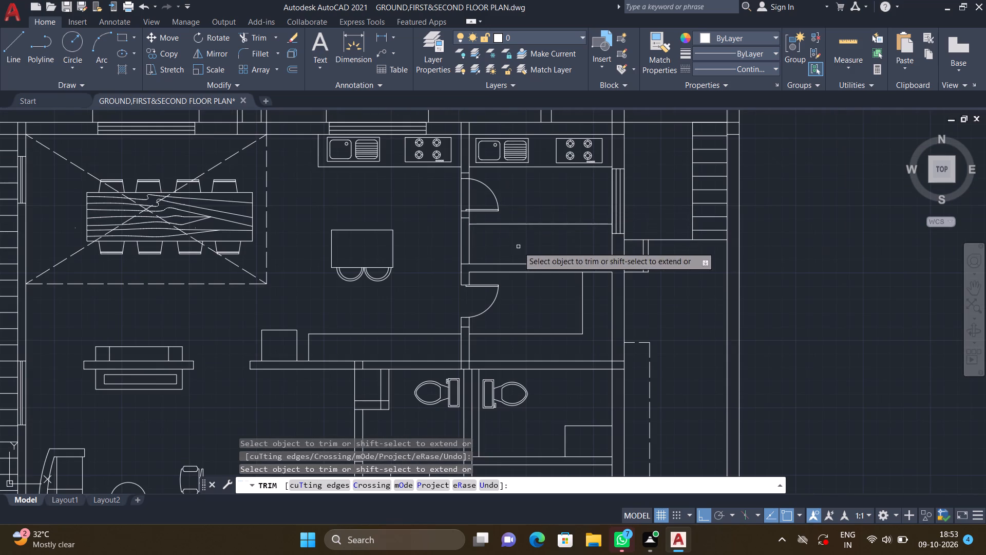
{"action": "middle_click_drag", "start_coordinate": [500, 217], "coordinate": [530, 252]}
{"action": "scroll", "coordinate": [497, 204], "scroll_direction": "up", "scroll_amount": 2}
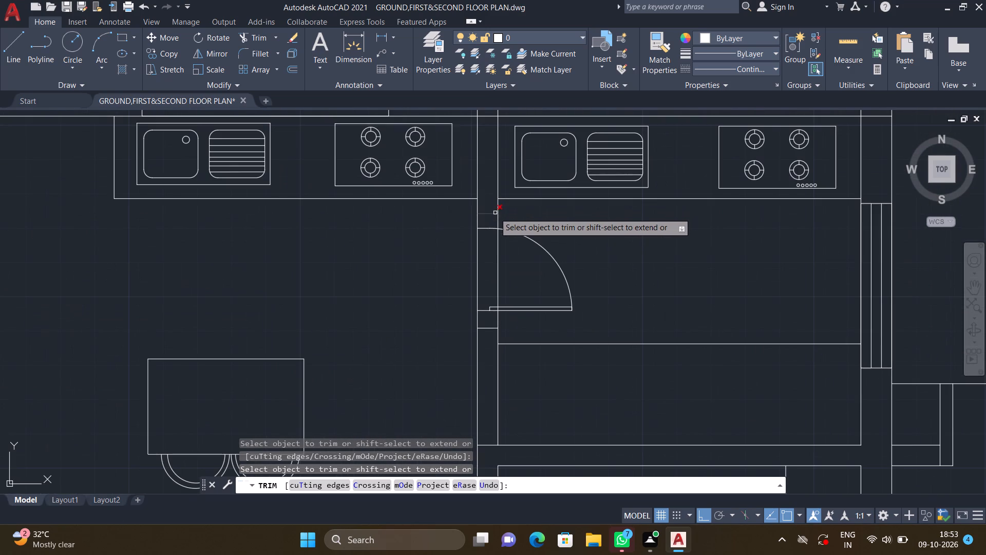
{"action": "left_click", "coordinate": [491, 213]}
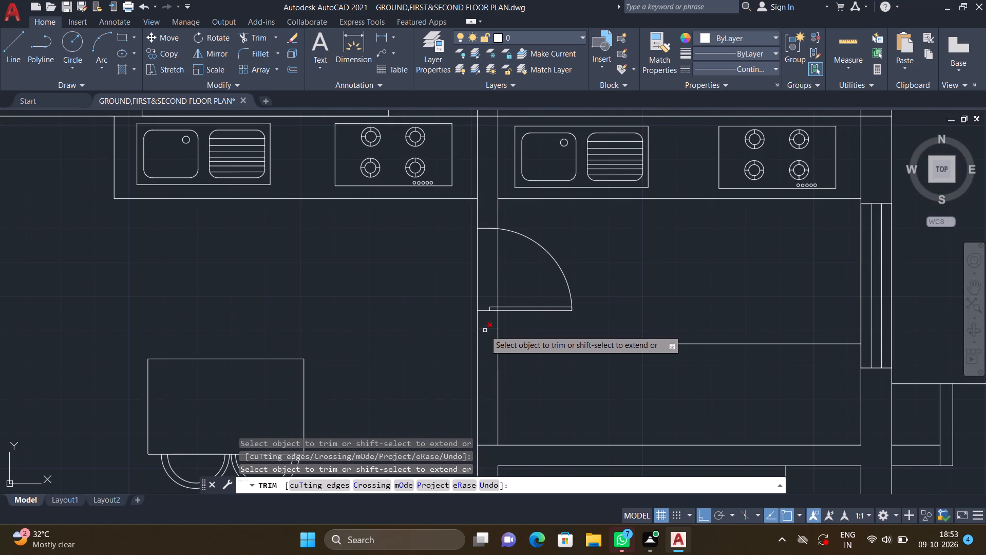
{"action": "left_click", "coordinate": [484, 328]}
{"action": "scroll", "coordinate": [564, 308], "scroll_direction": "down", "scroll_amount": 2}
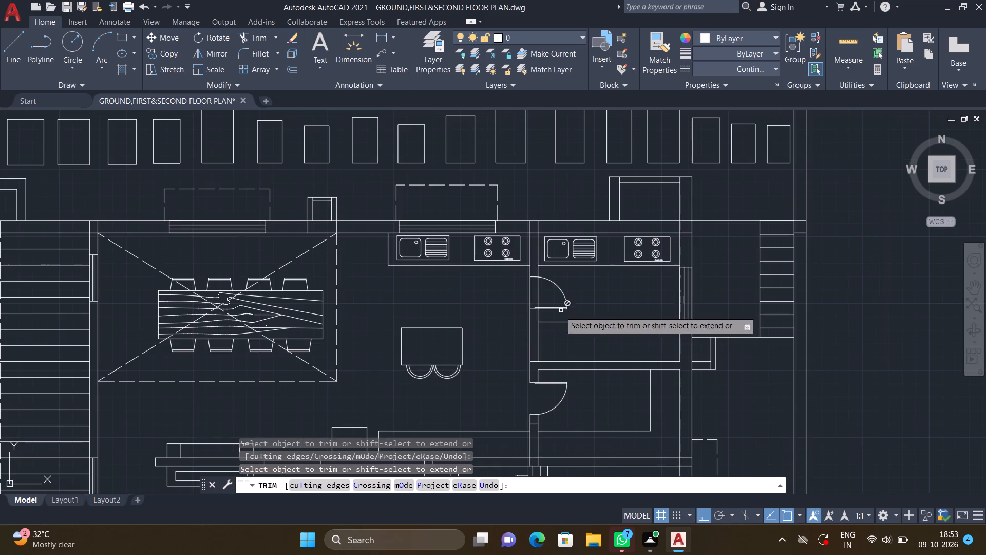
{"action": "middle_click_drag", "start_coordinate": [615, 282], "coordinate": [582, 257]}
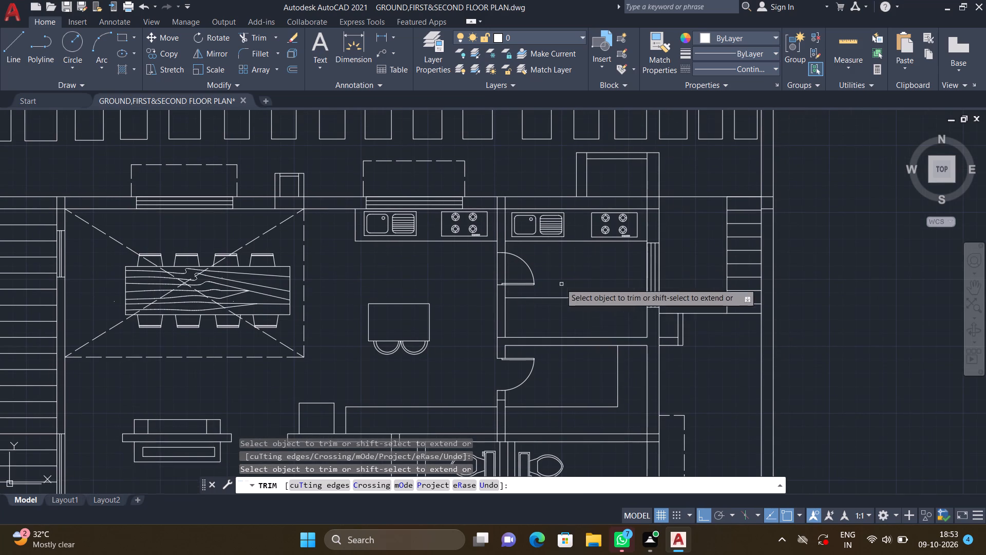
{"action": "middle_click_drag", "start_coordinate": [549, 305], "coordinate": [519, 207]}
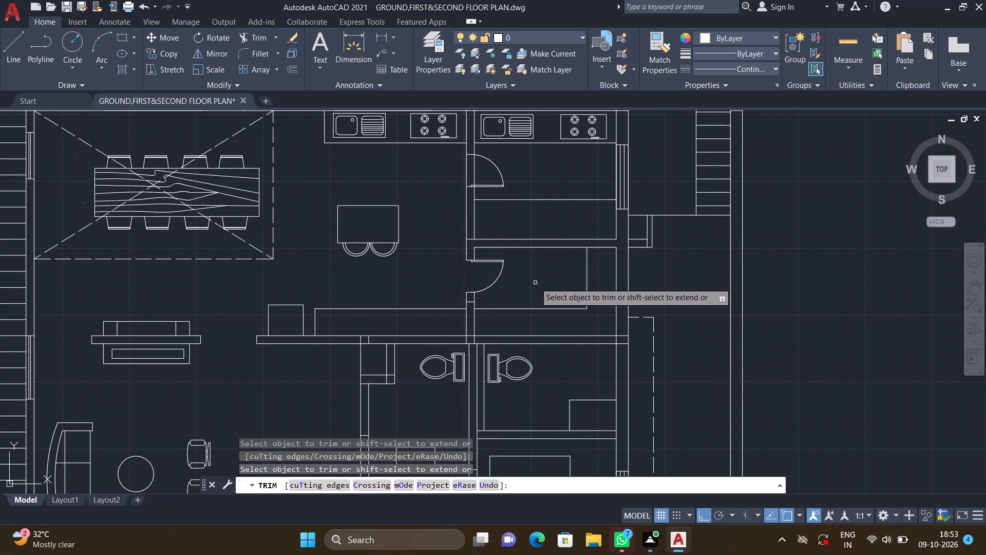
{"action": "scroll", "coordinate": [524, 295], "scroll_direction": "up", "scroll_amount": 1}
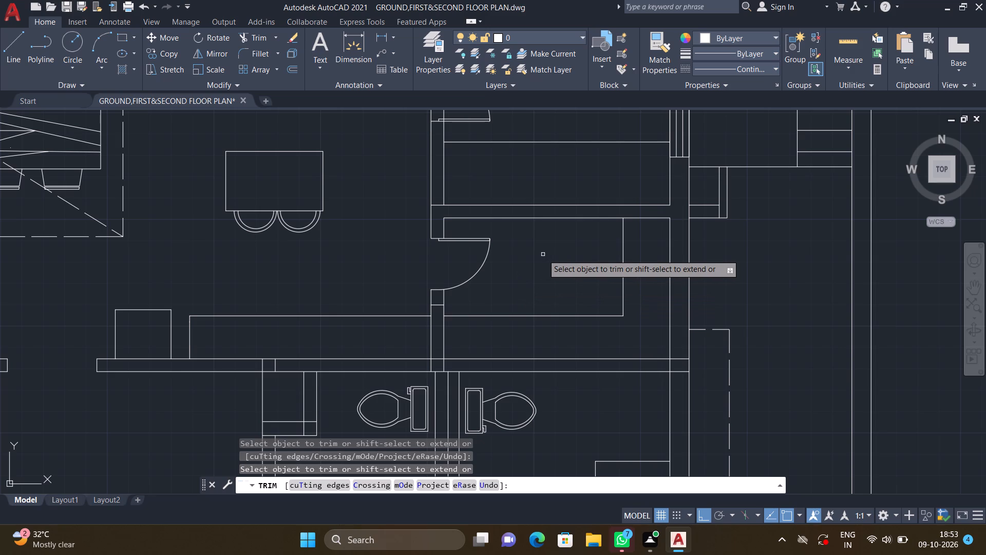
{"action": "key", "text": "Escape"}
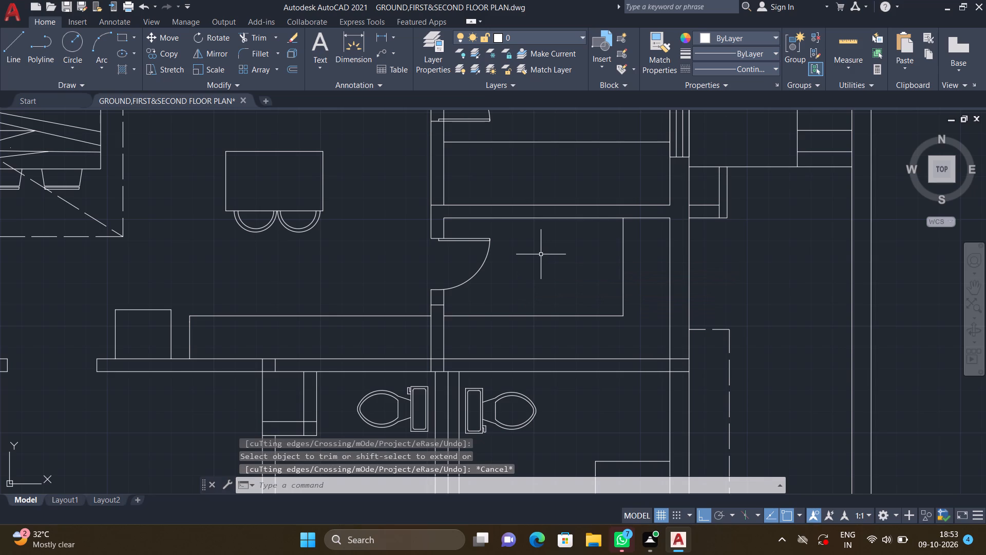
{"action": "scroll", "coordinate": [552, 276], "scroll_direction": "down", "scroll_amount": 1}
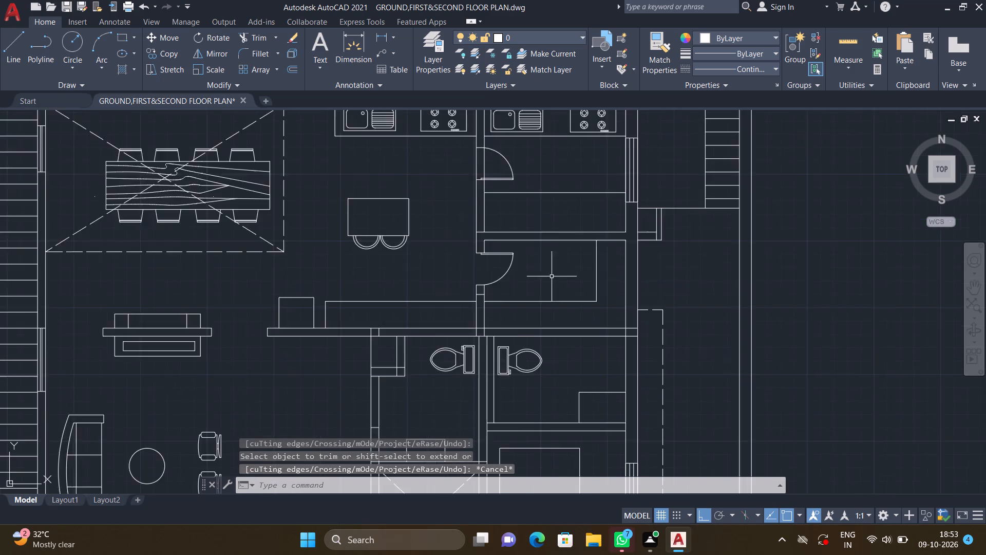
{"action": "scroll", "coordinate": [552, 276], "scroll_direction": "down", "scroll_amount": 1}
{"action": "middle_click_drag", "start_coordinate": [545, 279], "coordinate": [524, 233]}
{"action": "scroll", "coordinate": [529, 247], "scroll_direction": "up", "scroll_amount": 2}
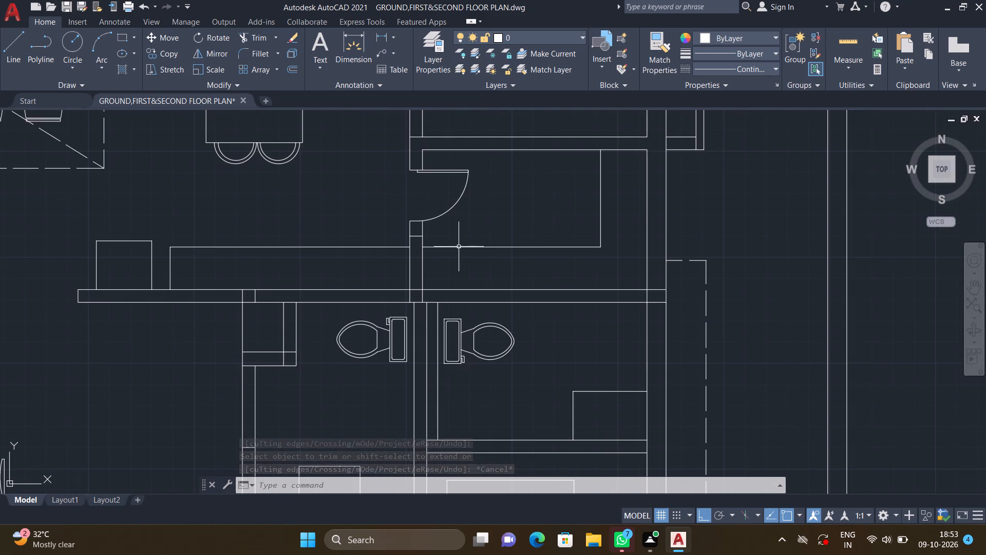
Delete the leftover short horizontal line across the wall just below the second kitchen-side door.
{"action": "scroll", "coordinate": [412, 238], "scroll_direction": "up", "scroll_amount": 2}
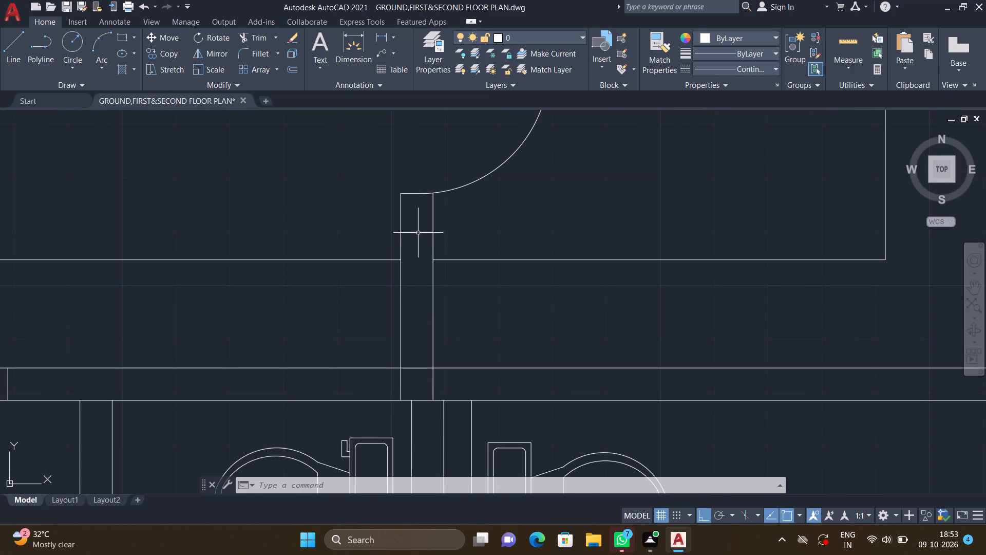
{"action": "left_click", "coordinate": [418, 233]}
{"action": "key", "text": "Delete"}
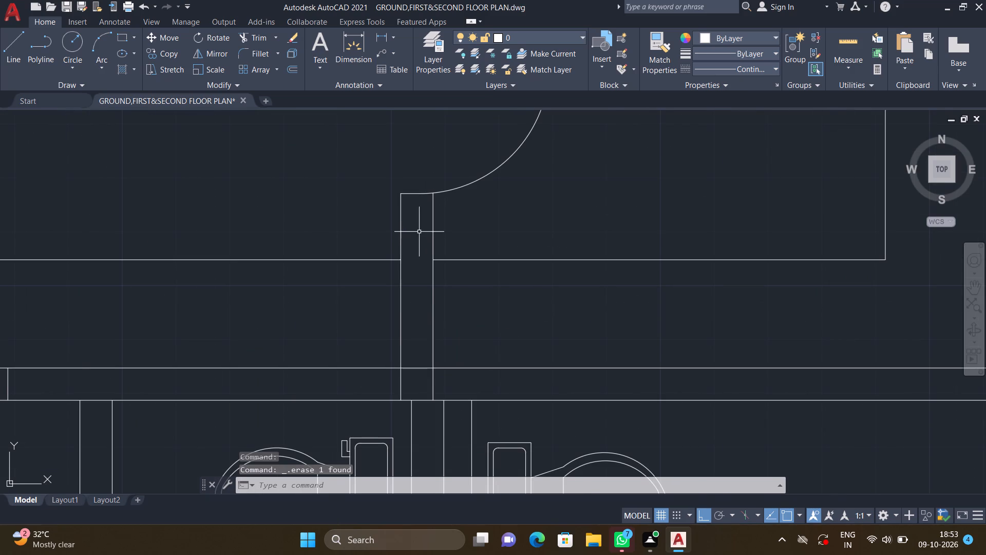
Examine the two new kitchen-side doors and the surrounding walls and rooms of the ground floor plan.
{"action": "scroll", "coordinate": [423, 245], "scroll_direction": "down", "scroll_amount": 2}
{"action": "scroll", "coordinate": [518, 207], "scroll_direction": "down", "scroll_amount": 2}
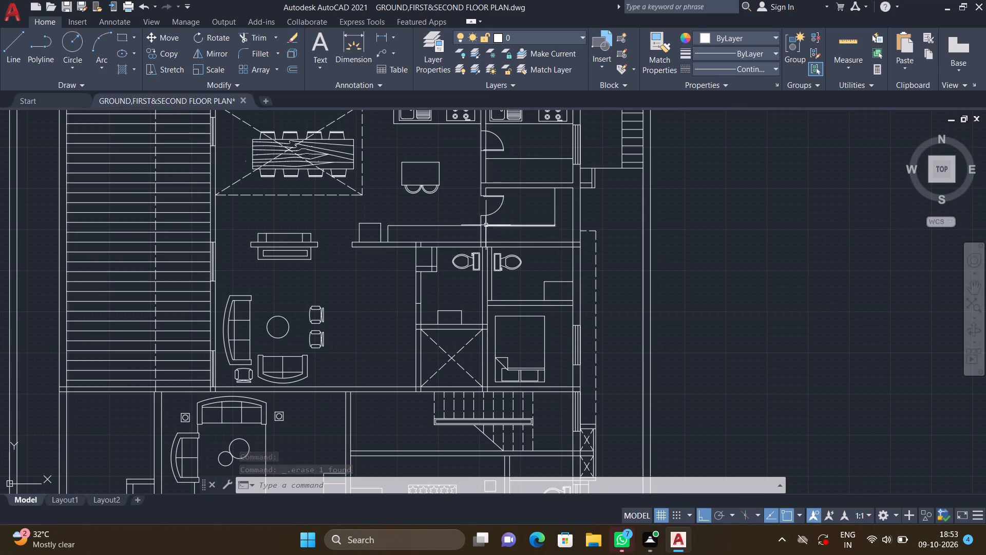
{"action": "scroll", "coordinate": [486, 225], "scroll_direction": "up", "scroll_amount": 3}
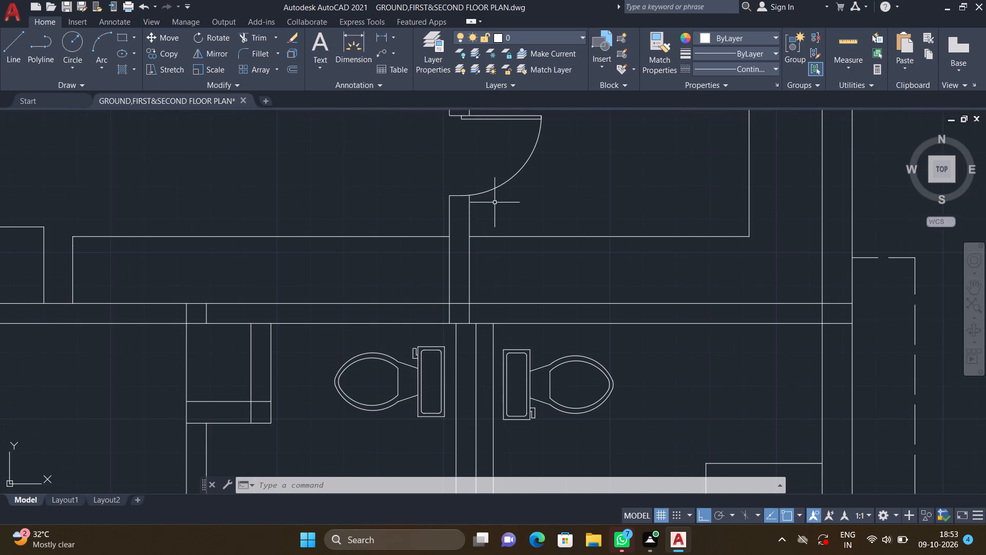
{"action": "middle_click_drag", "start_coordinate": [489, 220], "coordinate": [482, 271]}
{"action": "scroll", "coordinate": [486, 258], "scroll_direction": "down", "scroll_amount": 2}
{"action": "scroll", "coordinate": [478, 224], "scroll_direction": "up", "scroll_amount": 2}
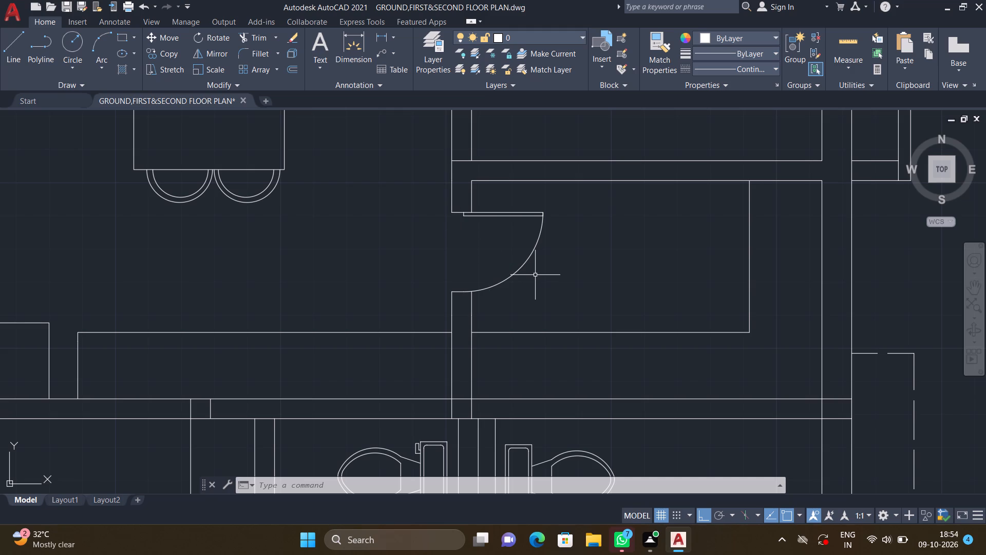
{"action": "middle_click_drag", "start_coordinate": [525, 273], "coordinate": [486, 297]}
{"action": "scroll", "coordinate": [497, 294], "scroll_direction": "down", "scroll_amount": 2}
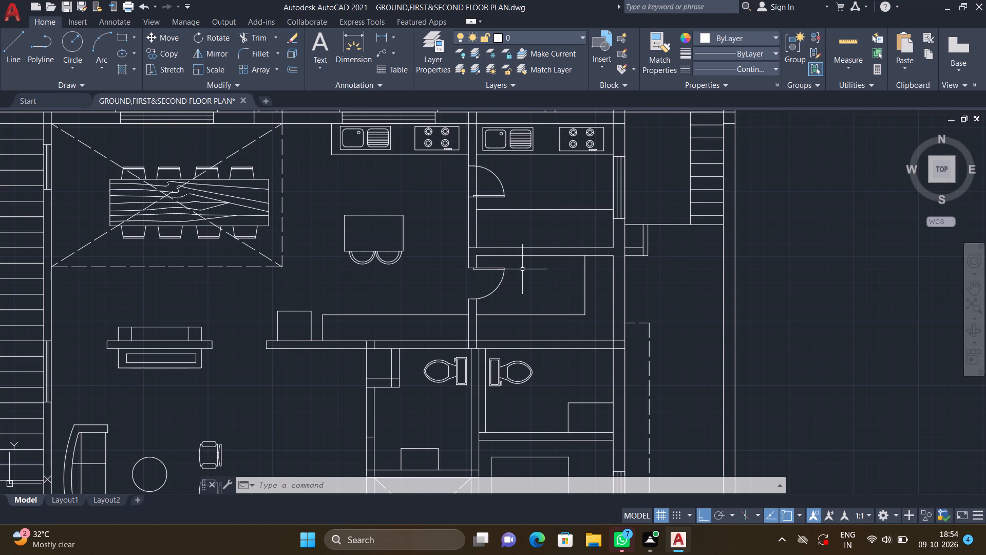
{"action": "scroll", "coordinate": [534, 272], "scroll_direction": "down", "scroll_amount": 2}
{"action": "scroll", "coordinate": [392, 312], "scroll_direction": "down", "scroll_amount": 2}
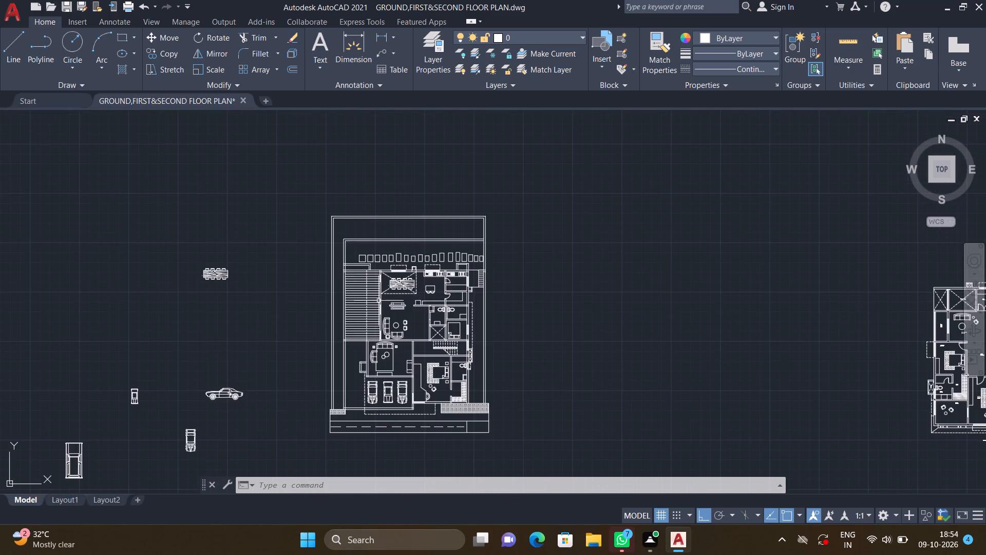
Copy the upper-right door leaf and swing from the smaller vertical round door symbol, with ortho off, to just above the line north of the bedroom bathroom's toilet.
{"action": "middle_click_drag", "start_coordinate": [272, 300], "coordinate": [770, 545]}
{"action": "scroll", "coordinate": [774, 544], "scroll_direction": "down", "scroll_amount": 2}
{"action": "scroll", "coordinate": [701, 554], "scroll_direction": "down", "scroll_amount": 1}
{"action": "scroll", "coordinate": [679, 446], "scroll_direction": "down", "scroll_amount": 2}
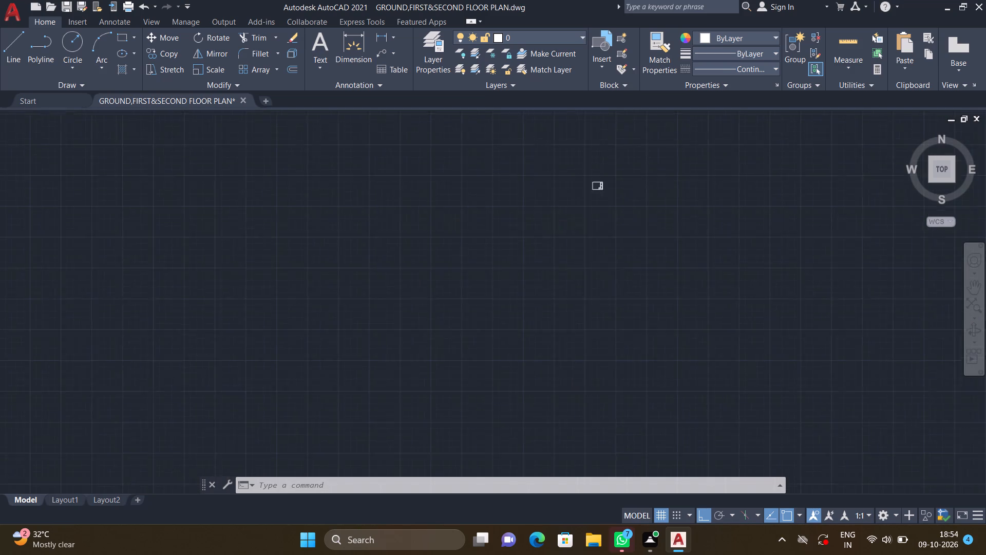
{"action": "scroll", "coordinate": [679, 446], "scroll_direction": "down", "scroll_amount": 1}
{"action": "scroll", "coordinate": [625, 375], "scroll_direction": "down", "scroll_amount": 2}
{"action": "middle_click_drag", "start_coordinate": [672, 385], "coordinate": [547, 329]}
{"action": "scroll", "coordinate": [462, 382], "scroll_direction": "up", "scroll_amount": 1}
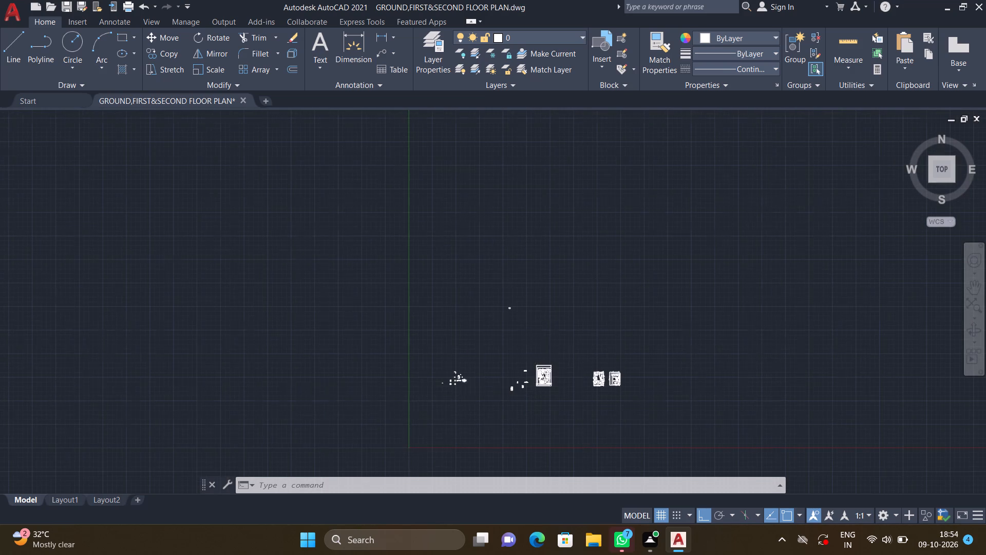
{"action": "scroll", "coordinate": [462, 381], "scroll_direction": "up", "scroll_amount": 2}
{"action": "middle_click_drag", "start_coordinate": [470, 364], "coordinate": [587, 327]}
{"action": "scroll", "coordinate": [548, 350], "scroll_direction": "up", "scroll_amount": 3}
{"action": "scroll", "coordinate": [581, 319], "scroll_direction": "up", "scroll_amount": 1}
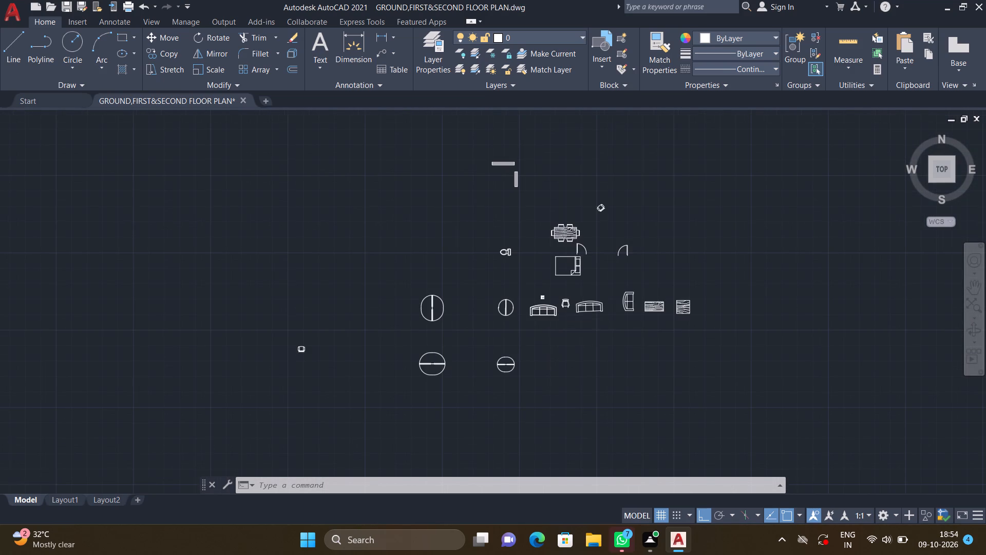
{"action": "scroll", "coordinate": [581, 319], "scroll_direction": "up", "scroll_amount": 1}
{"action": "middle_click_drag", "start_coordinate": [547, 324], "coordinate": [576, 363]}
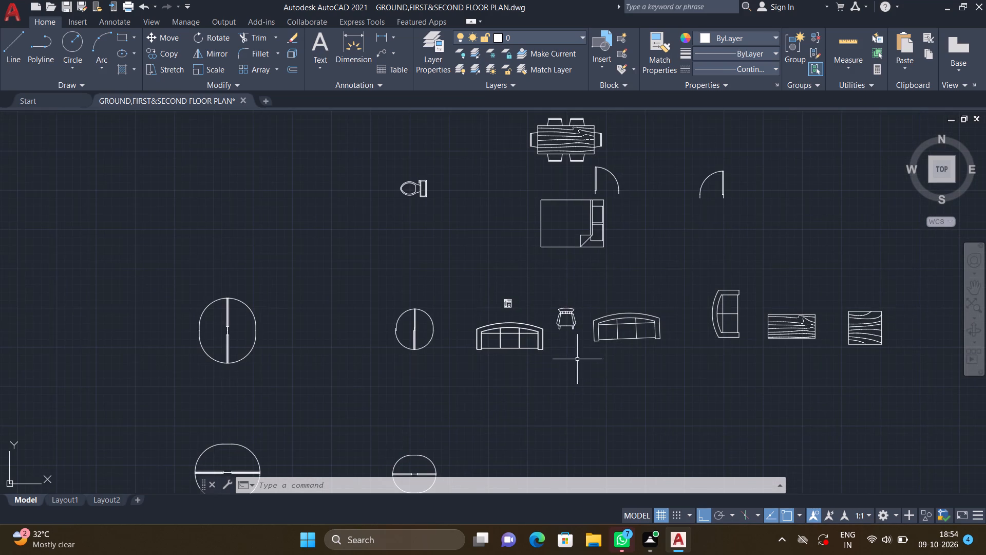
{"action": "scroll", "coordinate": [565, 319], "scroll_direction": "down", "scroll_amount": 2}
{"action": "middle_click_drag", "start_coordinate": [460, 343], "coordinate": [510, 305]}
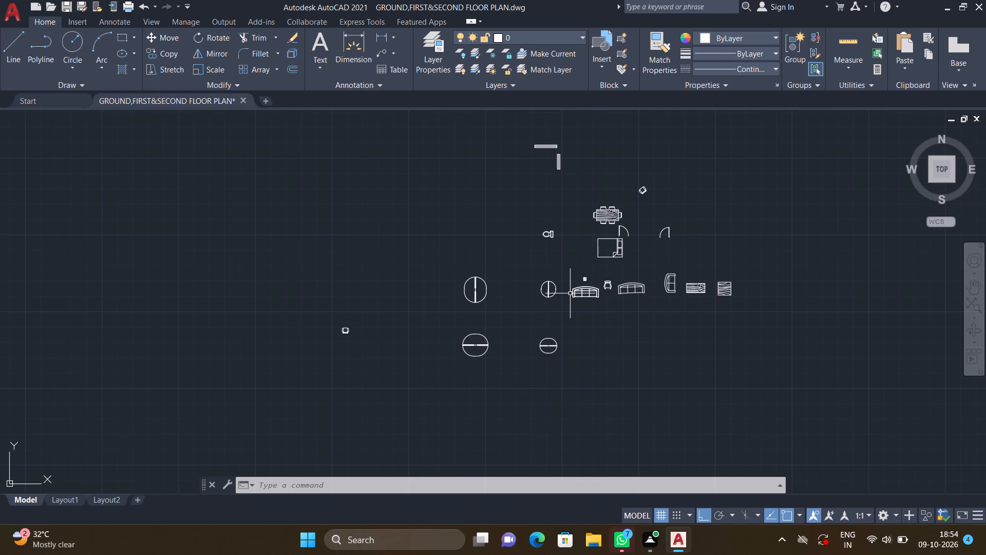
{"action": "scroll", "coordinate": [543, 288], "scroll_direction": "up", "scroll_amount": 2}
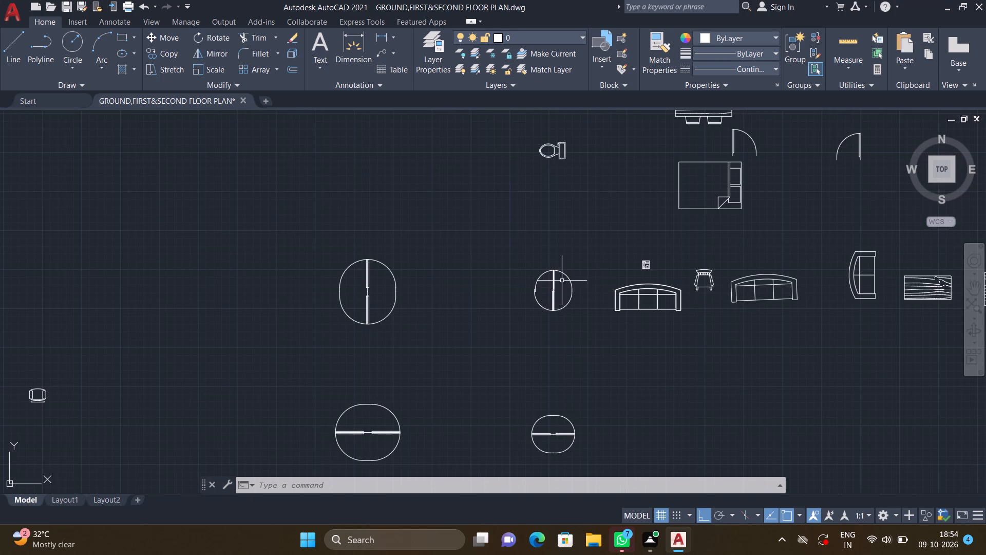
{"action": "scroll", "coordinate": [567, 280], "scroll_direction": "up", "scroll_amount": 2}
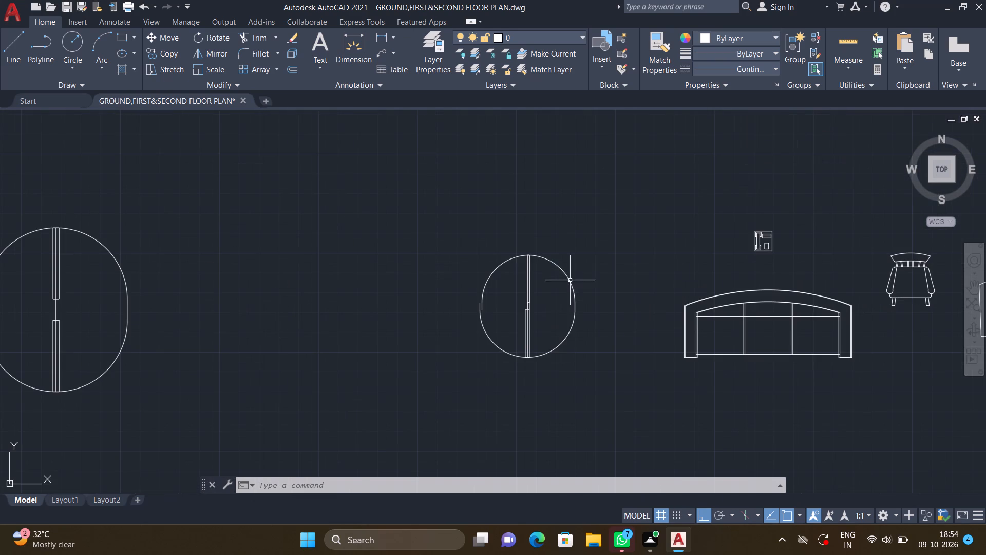
{"action": "key", "text": "c"}
{"action": "key", "text": "o"}
{"action": "key", "text": "Return"}
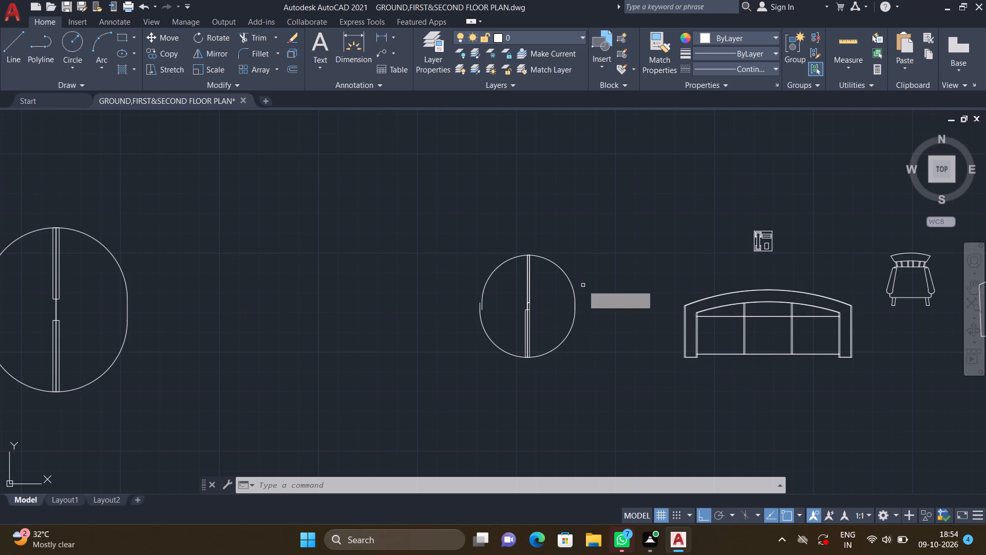
{"action": "double_click", "coordinate": [575, 288]}
{"action": "key", "text": "Return"}
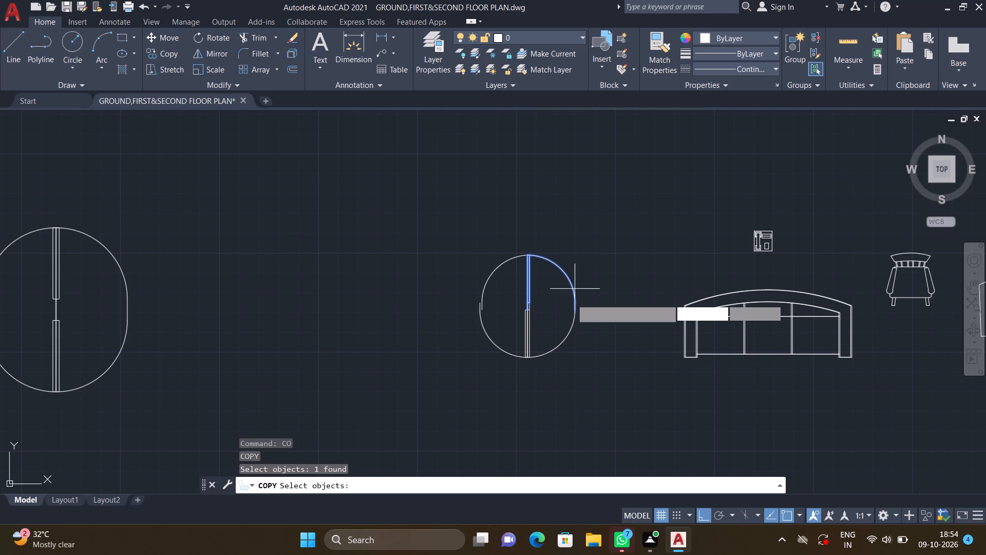
{"action": "scroll", "coordinate": [536, 319], "scroll_direction": "up", "scroll_amount": 2}
{"action": "left_click", "coordinate": [510, 291]}
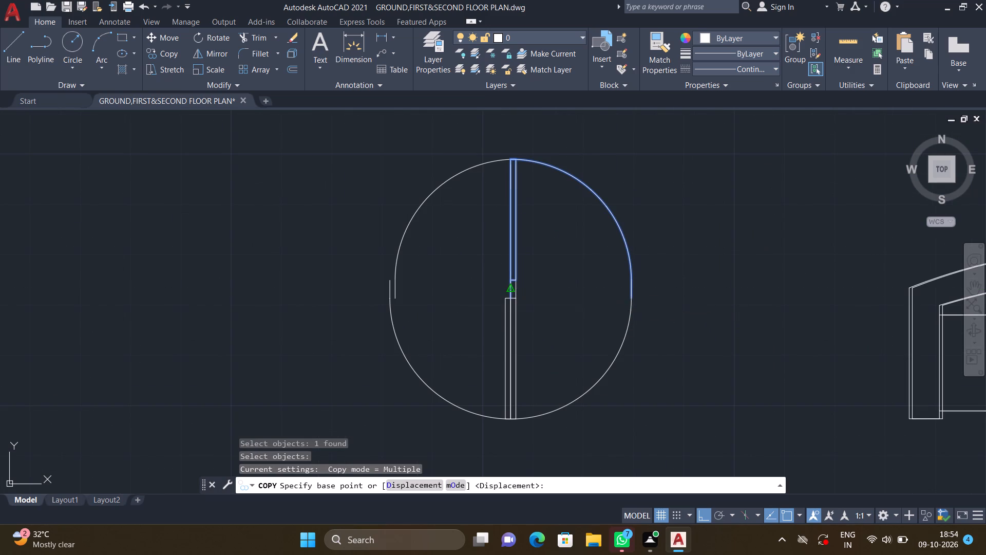
{"action": "scroll", "coordinate": [599, 319], "scroll_direction": "down", "scroll_amount": 2}
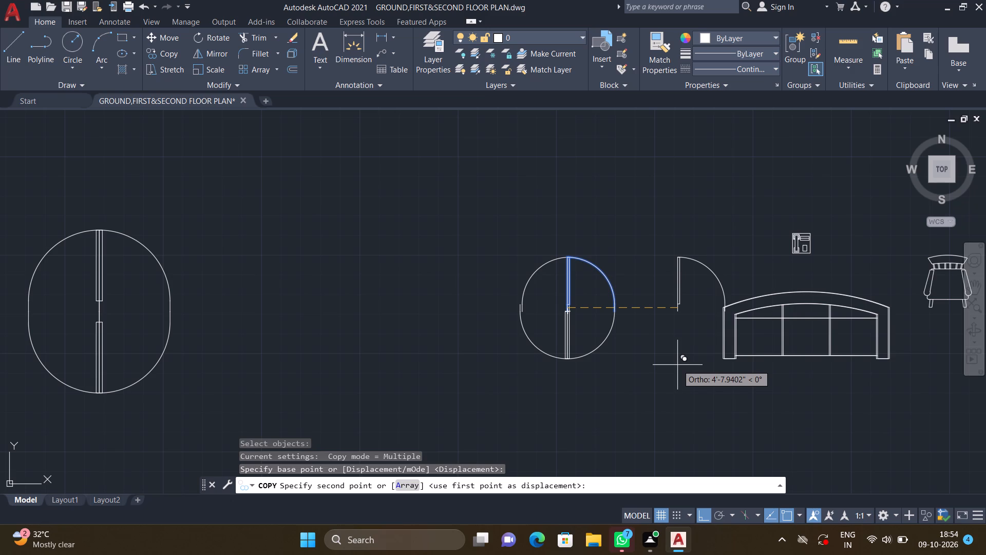
{"action": "key", "text": "F8"}
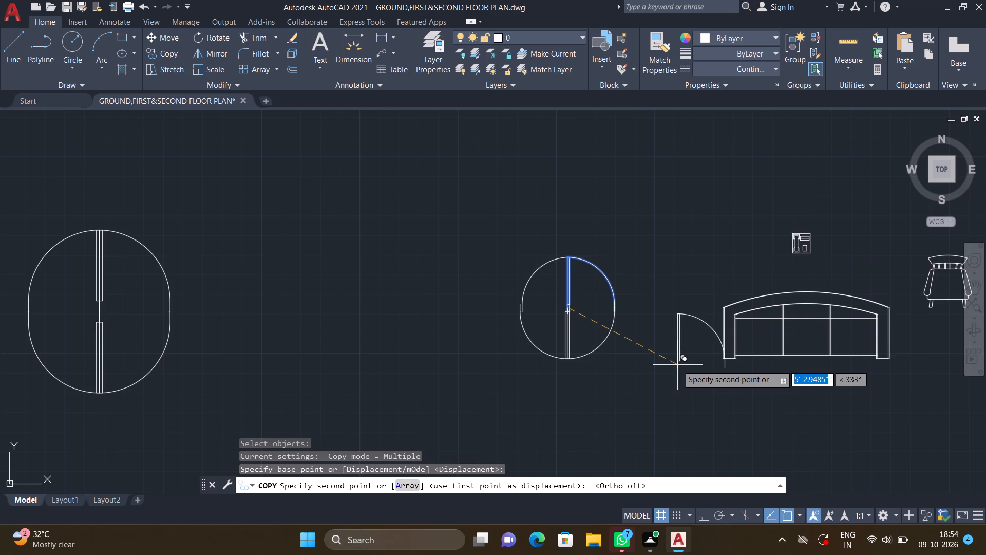
{"action": "scroll", "coordinate": [680, 363], "scroll_direction": "down", "scroll_amount": 4}
{"action": "middle_click_drag", "start_coordinate": [743, 396], "coordinate": [621, 326]}
{"action": "scroll", "coordinate": [617, 329], "scroll_direction": "down", "scroll_amount": 2}
{"action": "middle_click_drag", "start_coordinate": [743, 365], "coordinate": [655, 324]}
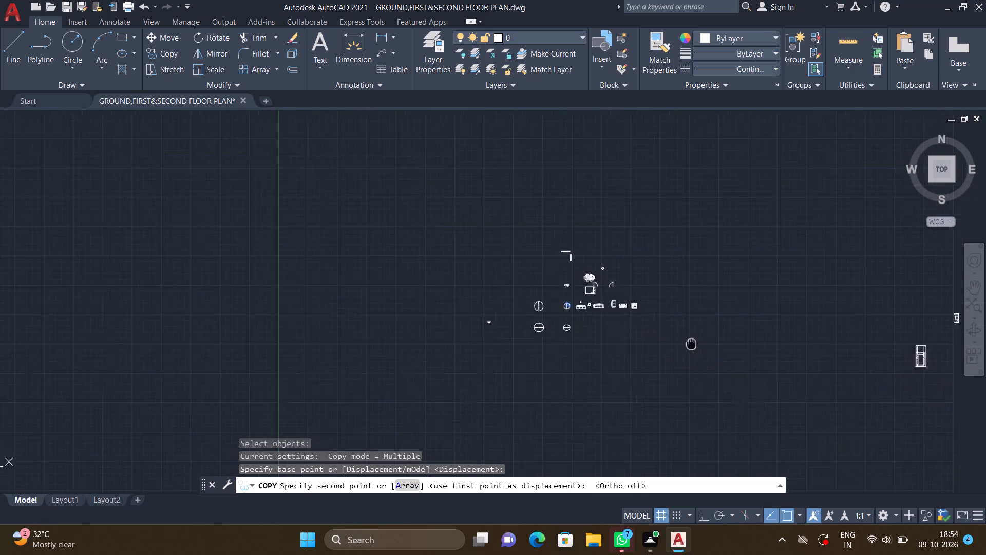
{"action": "middle_click_drag", "start_coordinate": [655, 324], "coordinate": [587, 304]}
{"action": "scroll", "coordinate": [582, 306], "scroll_direction": "down", "scroll_amount": 2}
{"action": "middle_click_drag", "start_coordinate": [651, 326], "coordinate": [555, 301]}
{"action": "scroll", "coordinate": [657, 293], "scroll_direction": "up", "scroll_amount": 3}
{"action": "middle_click_drag", "start_coordinate": [702, 275], "coordinate": [681, 276]}
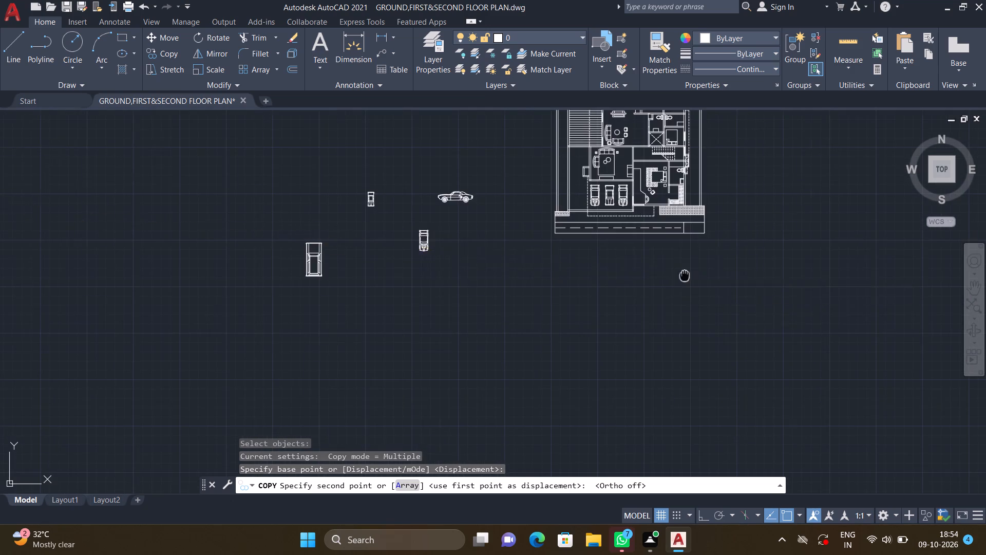
{"action": "middle_click_drag", "start_coordinate": [681, 276], "coordinate": [576, 366]}
{"action": "scroll", "coordinate": [545, 286], "scroll_direction": "up", "scroll_amount": 3}
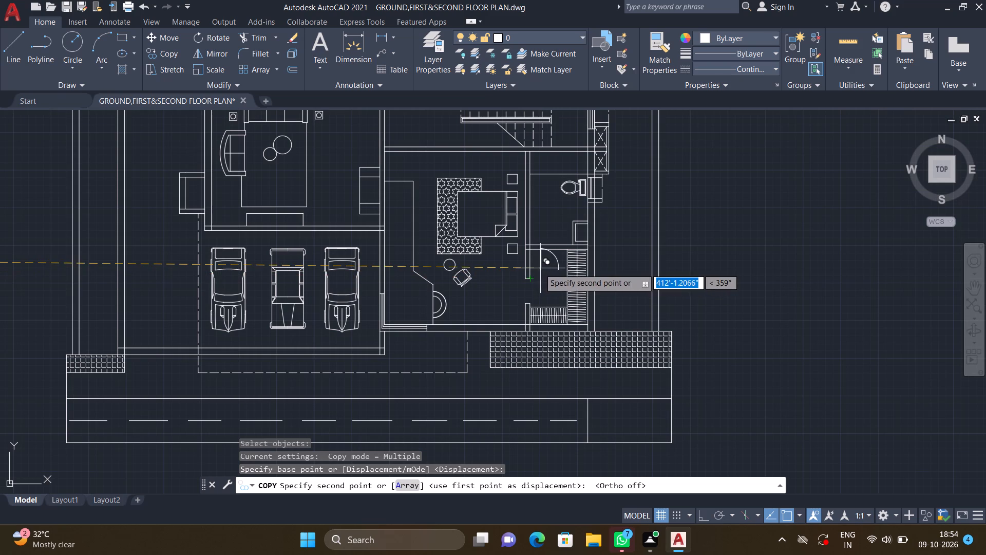
{"action": "middle_click_drag", "start_coordinate": [530, 272], "coordinate": [539, 324]}
{"action": "scroll", "coordinate": [549, 226], "scroll_direction": "up", "scroll_amount": 2}
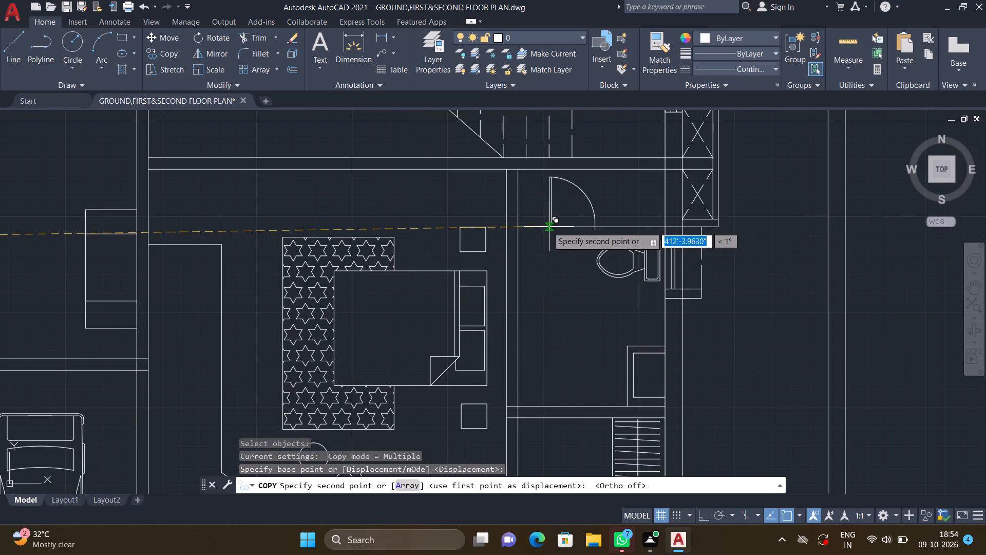
{"action": "scroll", "coordinate": [543, 228], "scroll_direction": "up", "scroll_amount": 2}
{"action": "middle_click_drag", "start_coordinate": [537, 242], "coordinate": [528, 333]}
{"action": "scroll", "coordinate": [533, 317], "scroll_direction": "up", "scroll_amount": 2}
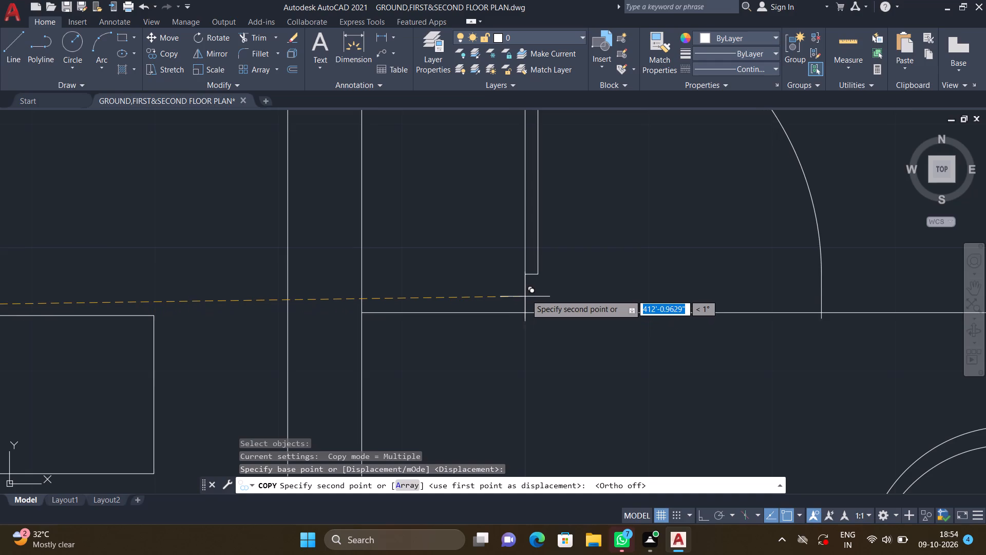
{"action": "scroll", "coordinate": [527, 297], "scroll_direction": "down", "scroll_amount": 2}
{"action": "middle_click_drag", "start_coordinate": [518, 317], "coordinate": [480, 348]}
{"action": "scroll", "coordinate": [485, 323], "scroll_direction": "up", "scroll_amount": 2}
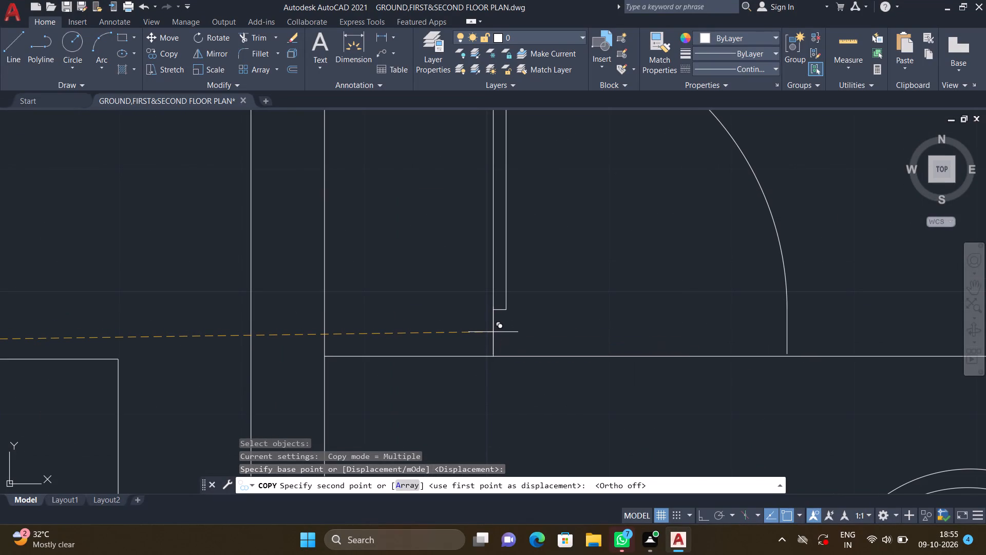
{"action": "left_click", "coordinate": [493, 332]}
{"action": "key", "text": "Return"}
Move the copied bathroom door down about 0.18" so its swing's end meets the horizontal line above the toilet.
{"action": "scroll", "coordinate": [545, 348], "scroll_direction": "down", "scroll_amount": 3}
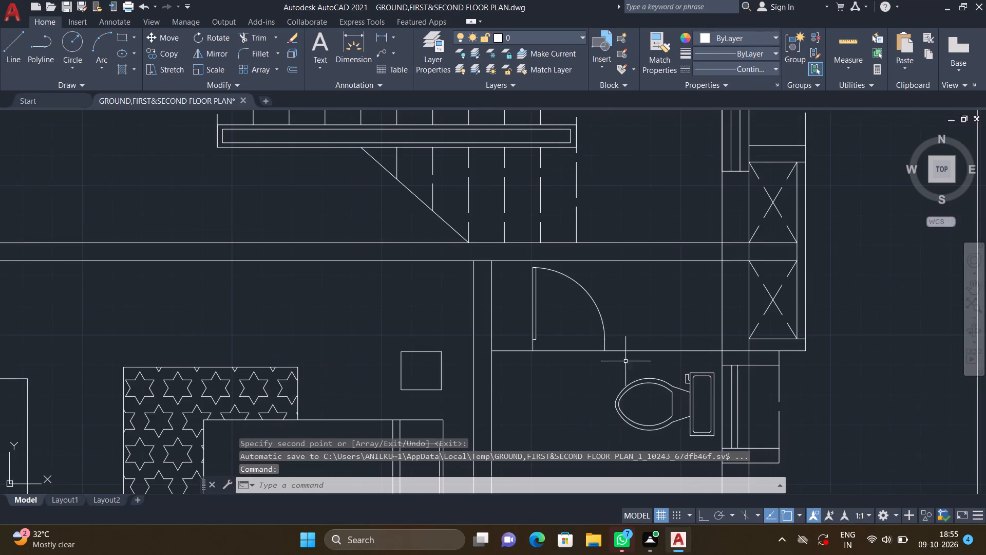
{"action": "middle_click_drag", "start_coordinate": [609, 358], "coordinate": [574, 362]}
{"action": "scroll", "coordinate": [576, 352], "scroll_direction": "up", "scroll_amount": 1}
{"action": "middle_click_drag", "start_coordinate": [572, 343], "coordinate": [573, 304]}
{"action": "scroll", "coordinate": [575, 320], "scroll_direction": "up", "scroll_amount": 3}
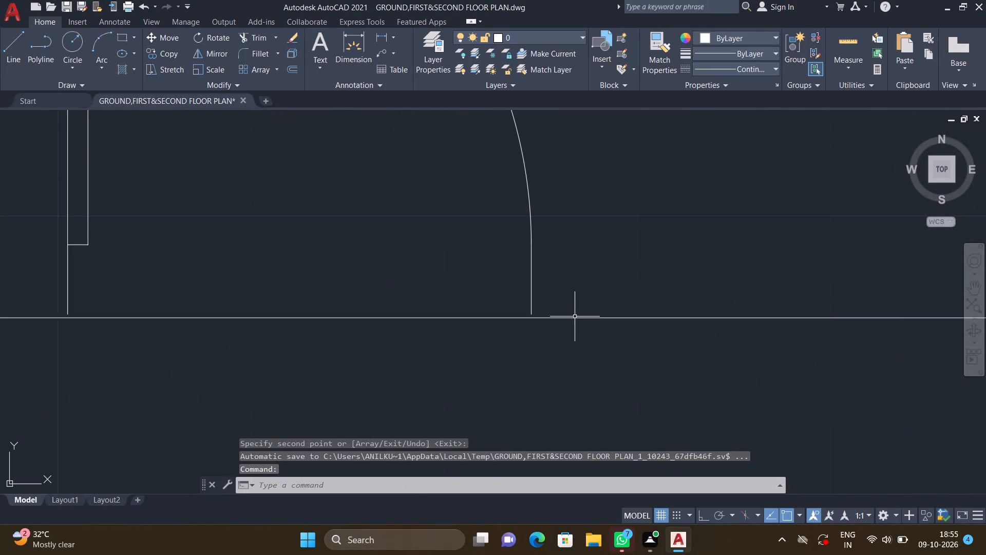
{"action": "key", "text": "m"}
{"action": "key", "text": "Return"}
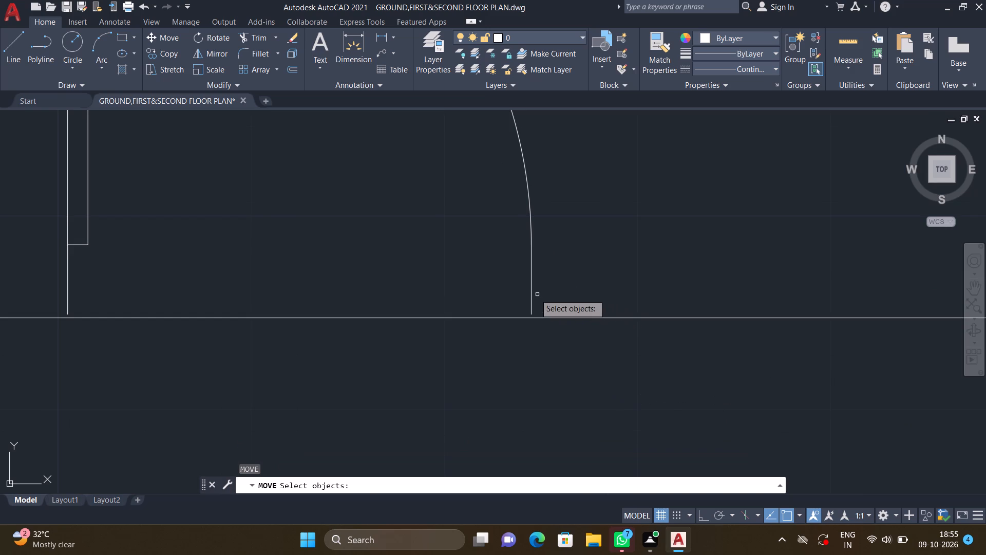
{"action": "left_click", "coordinate": [531, 292]}
{"action": "key", "text": "Return"}
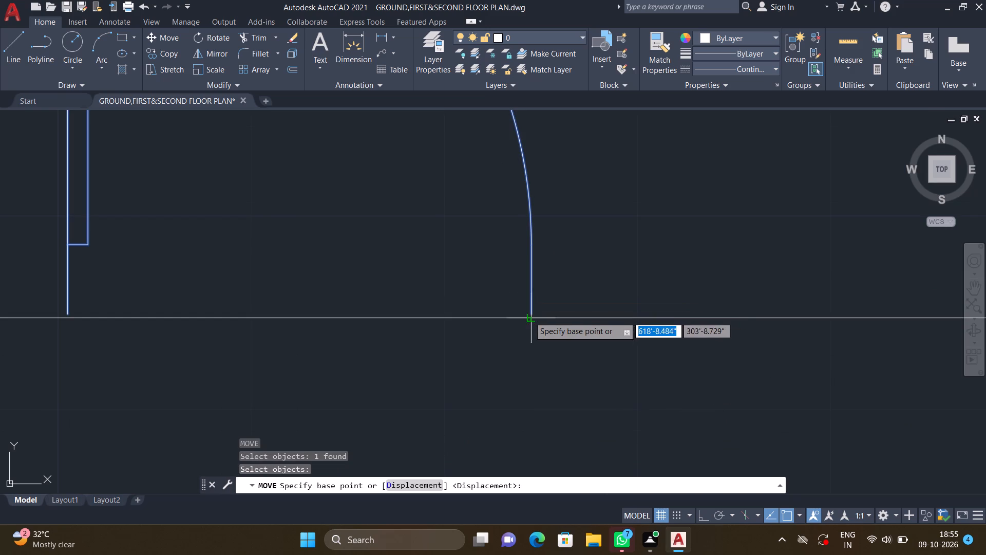
{"action": "scroll", "coordinate": [529, 317], "scroll_direction": "up", "scroll_amount": 6}
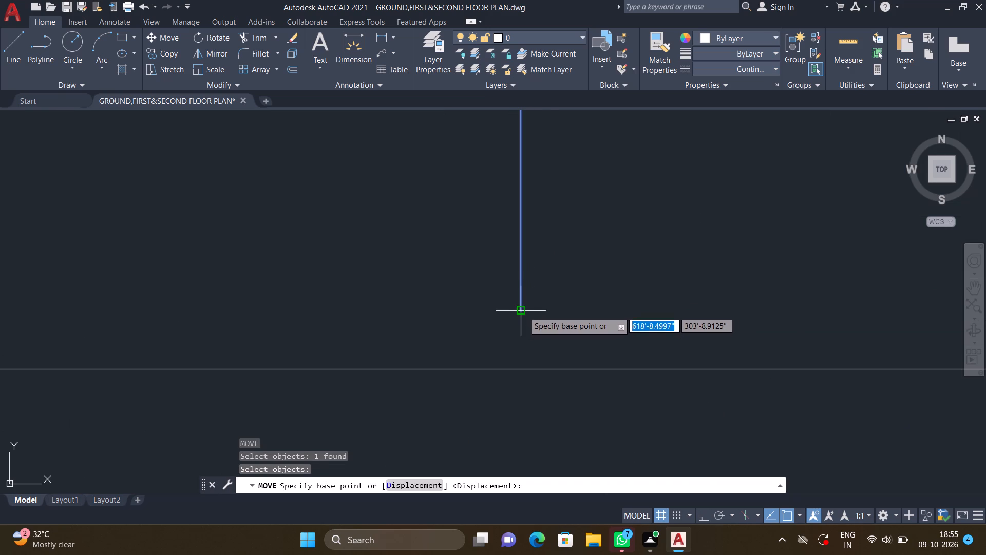
{"action": "left_click", "coordinate": [523, 311]}
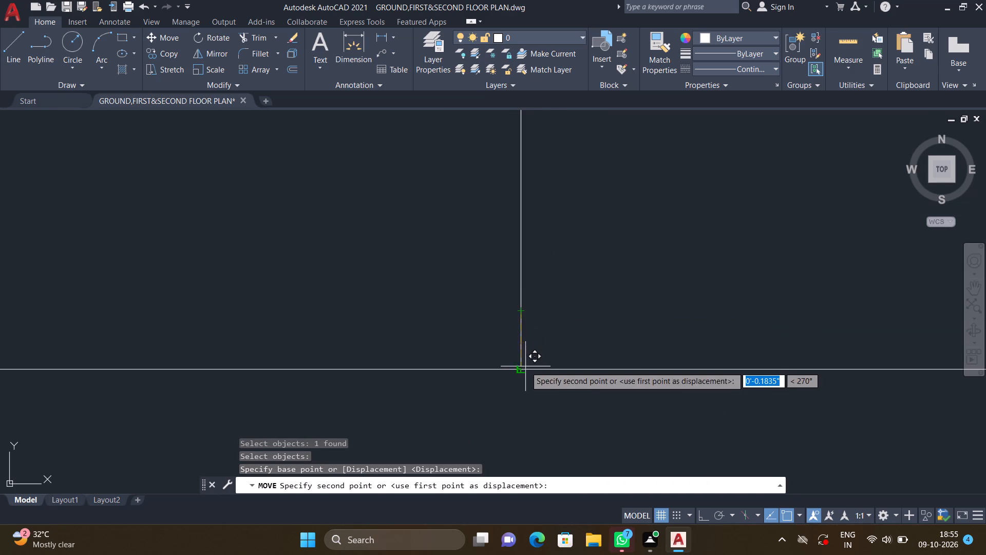
{"action": "left_click", "coordinate": [526, 369]}
Copy the door above the bedroom bathroom's toilet about 8'-3.9" straight down onto the lower line of the bathroom's south wall.
{"action": "scroll", "coordinate": [454, 350], "scroll_direction": "down", "scroll_amount": 2}
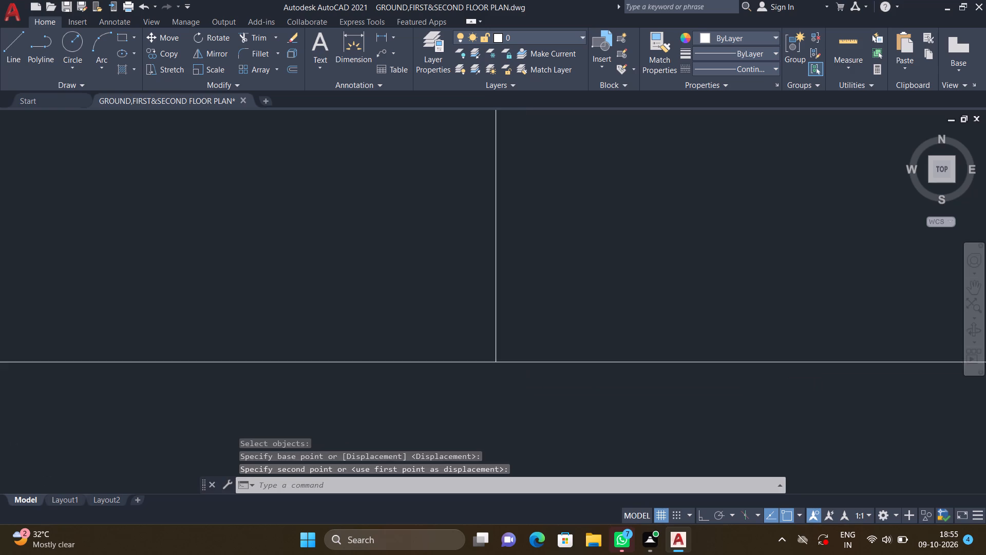
{"action": "scroll", "coordinate": [454, 350], "scroll_direction": "down", "scroll_amount": 7}
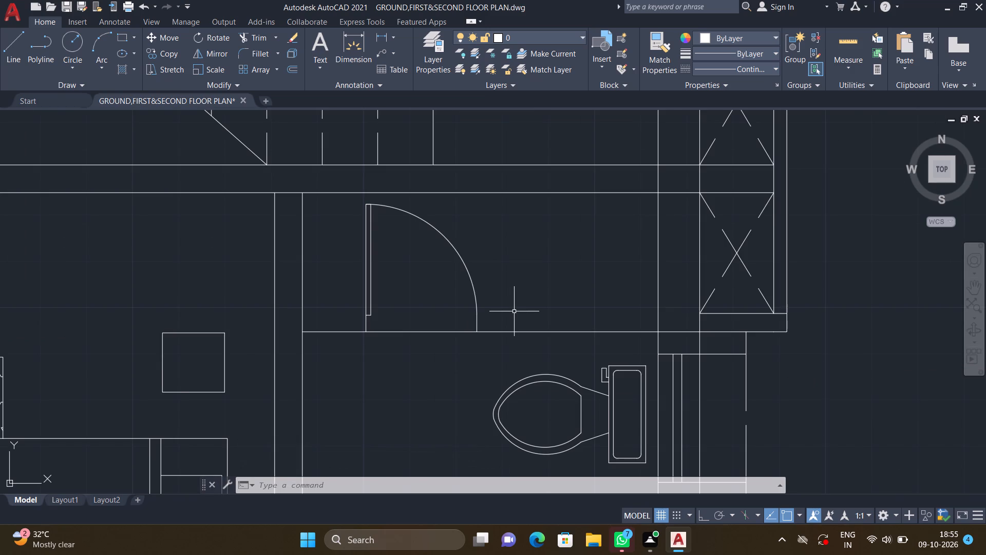
{"action": "scroll", "coordinate": [512, 313], "scroll_direction": "down", "scroll_amount": 1}
{"action": "middle_click_drag", "start_coordinate": [492, 334], "coordinate": [488, 274]}
{"action": "scroll", "coordinate": [490, 280], "scroll_direction": "down", "scroll_amount": 1}
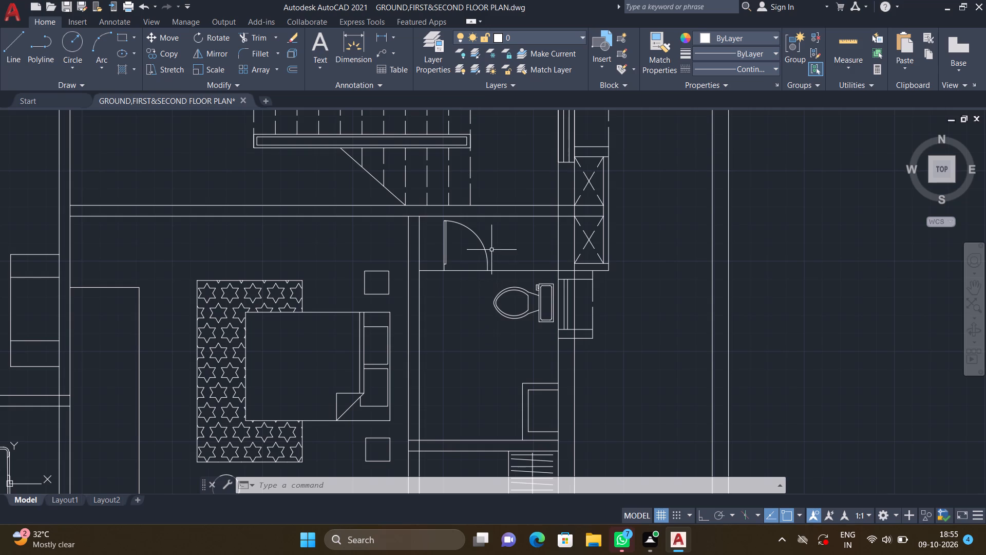
{"action": "scroll", "coordinate": [490, 249], "scroll_direction": "up", "scroll_amount": 2}
{"action": "type", "text": "CO"}
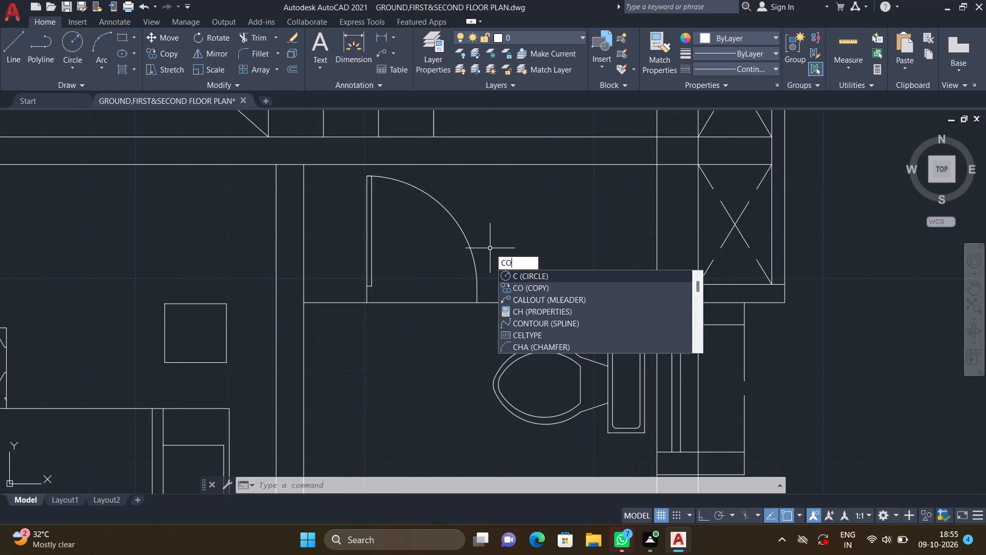
{"action": "key", "text": "Return"}
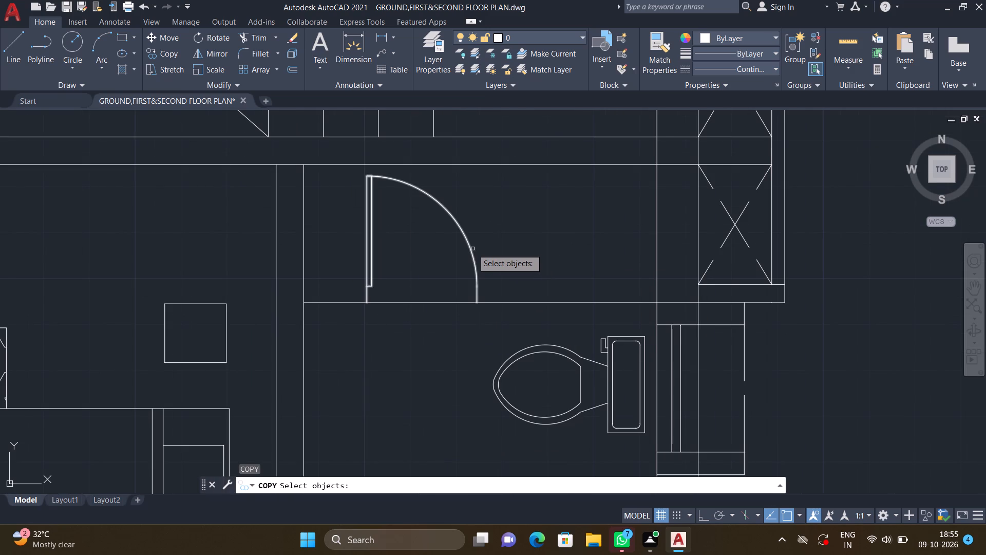
{"action": "left_click", "coordinate": [472, 249]}
{"action": "key", "text": "Return"}
{"action": "scroll", "coordinate": [368, 311], "scroll_direction": "up", "scroll_amount": 1}
{"action": "left_click", "coordinate": [365, 297]}
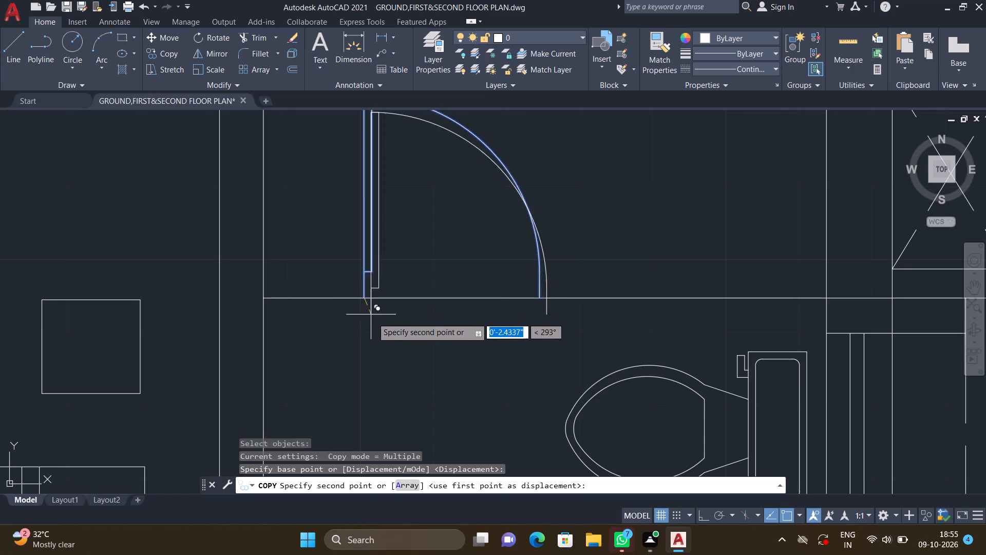
{"action": "scroll", "coordinate": [376, 325], "scroll_direction": "down", "scroll_amount": 3}
{"action": "scroll", "coordinate": [408, 278], "scroll_direction": "down", "scroll_amount": 2}
{"action": "middle_click_drag", "start_coordinate": [399, 327], "coordinate": [418, 248]}
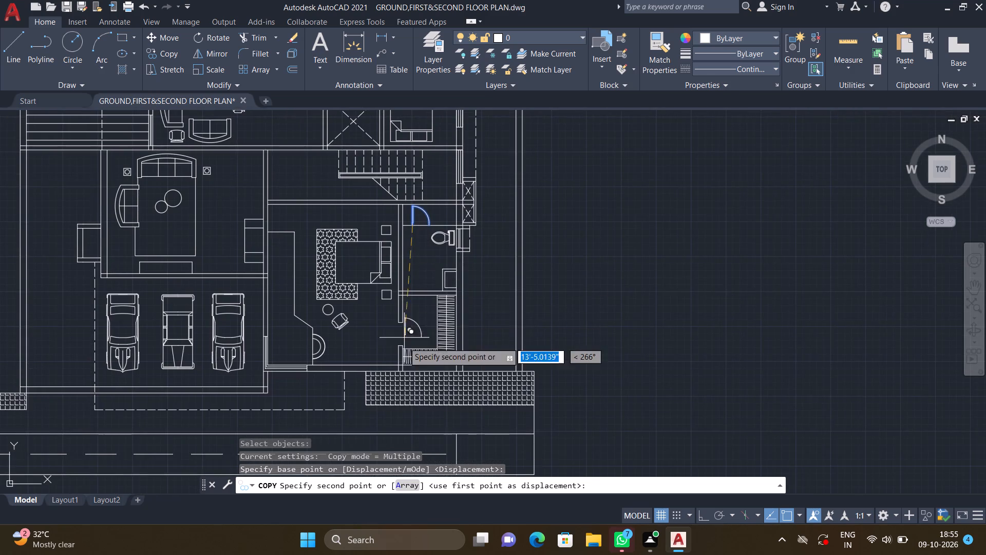
{"action": "middle_click_drag", "start_coordinate": [403, 325], "coordinate": [404, 273]}
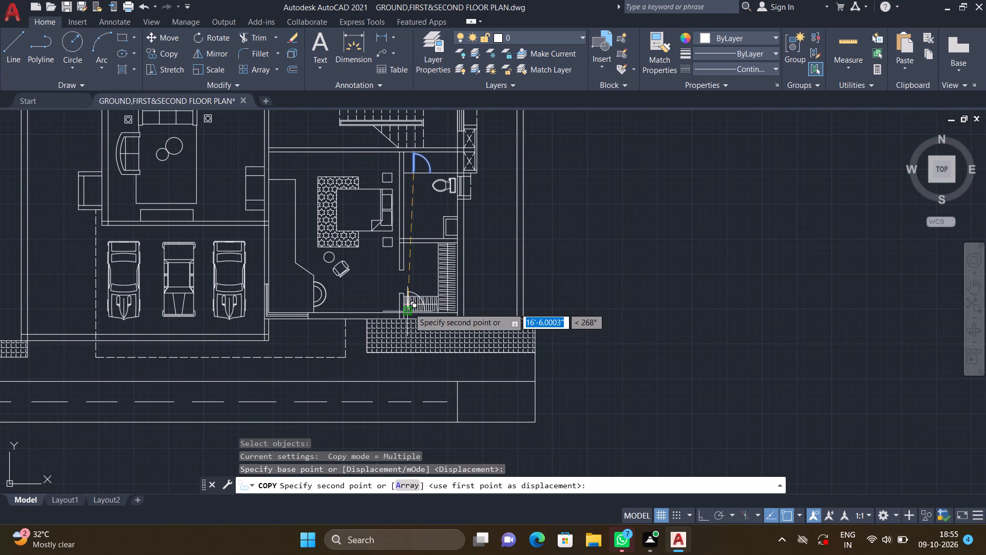
{"action": "scroll", "coordinate": [411, 243], "scroll_direction": "up", "scroll_amount": 4}
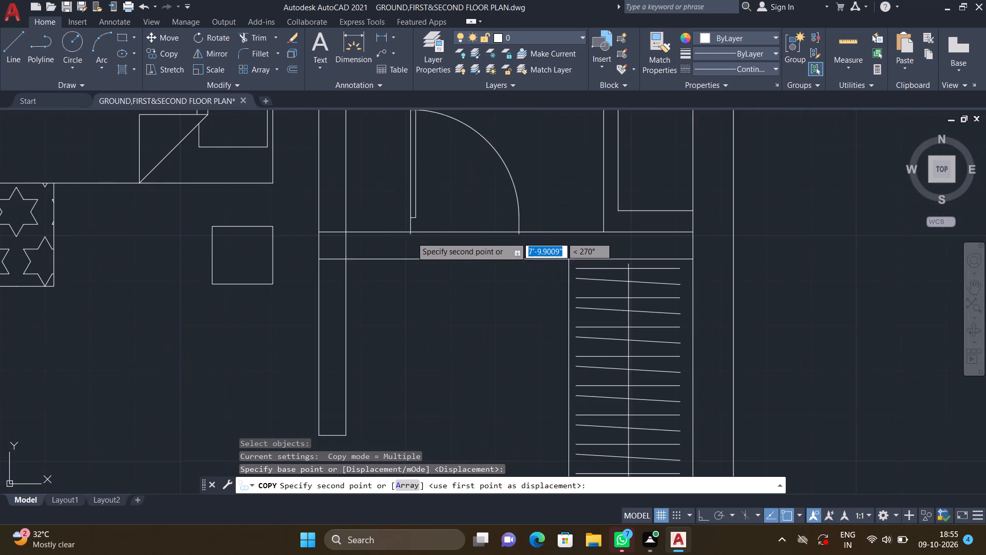
{"action": "scroll", "coordinate": [403, 252], "scroll_direction": "up", "scroll_amount": 3}
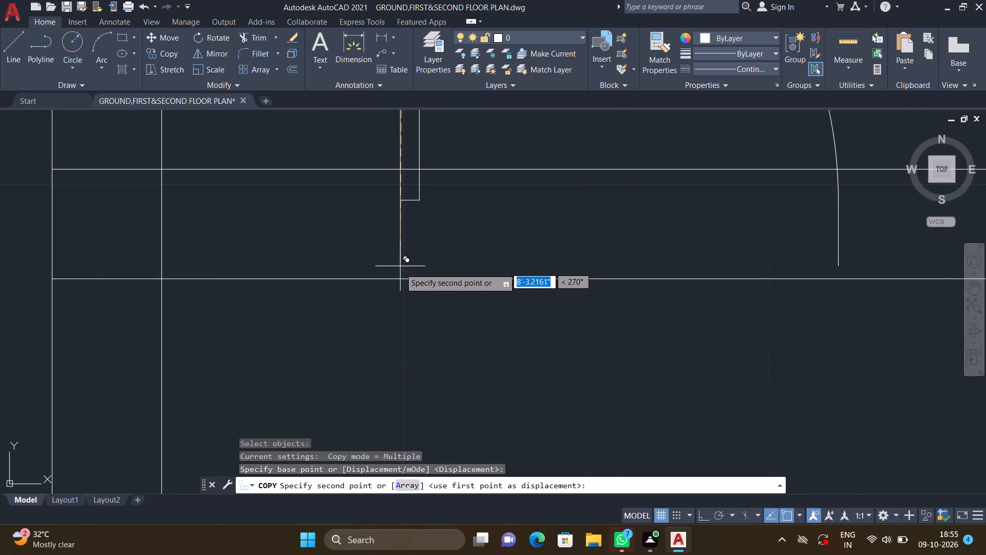
{"action": "double_click", "coordinate": [403, 279]}
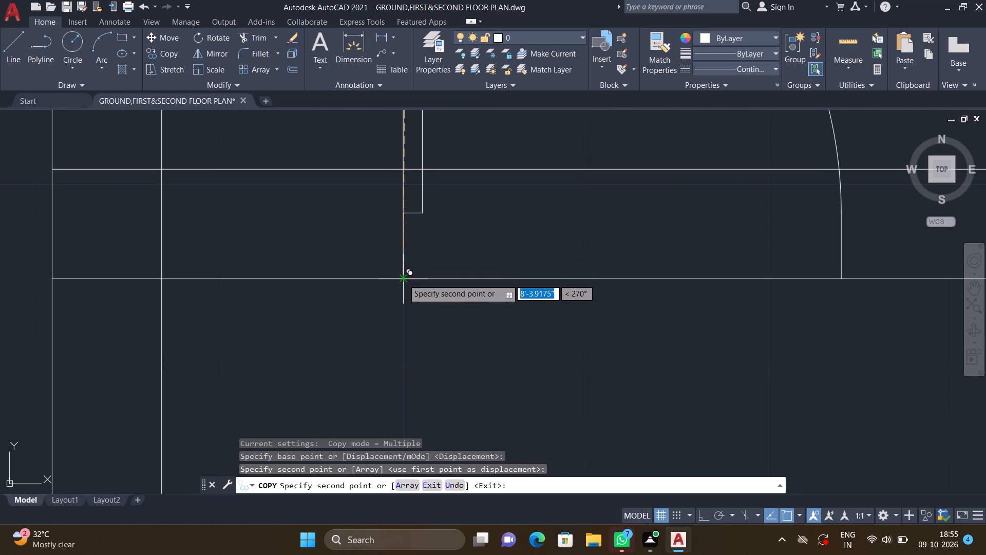
{"action": "key", "text": "Return"}
Examine where the copied door's leaf and swing ends meet the lower line of the bathroom's south wall.
{"action": "scroll", "coordinate": [408, 283], "scroll_direction": "up", "scroll_amount": 2}
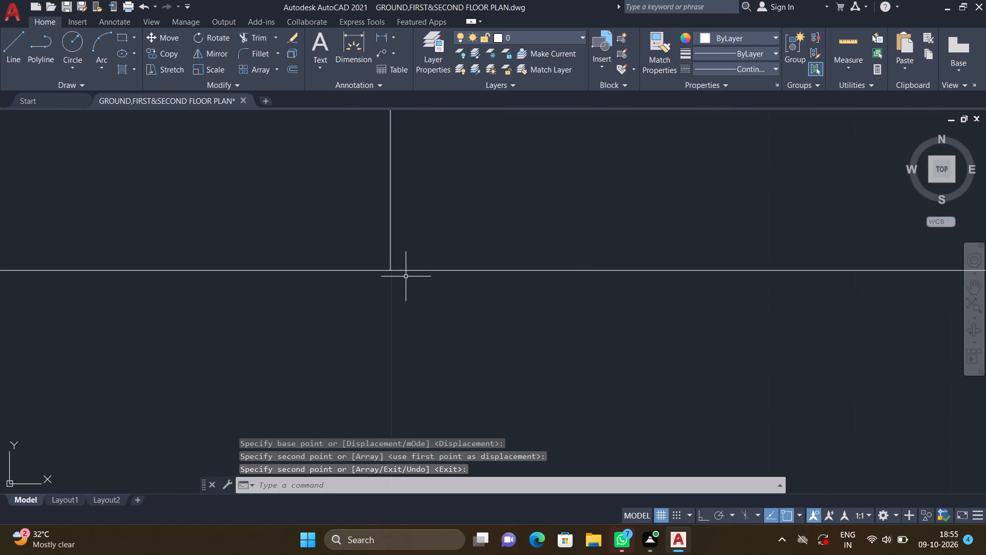
{"action": "scroll", "coordinate": [390, 269], "scroll_direction": "up", "scroll_amount": 7}
{"action": "scroll", "coordinate": [394, 273], "scroll_direction": "down", "scroll_amount": 7}
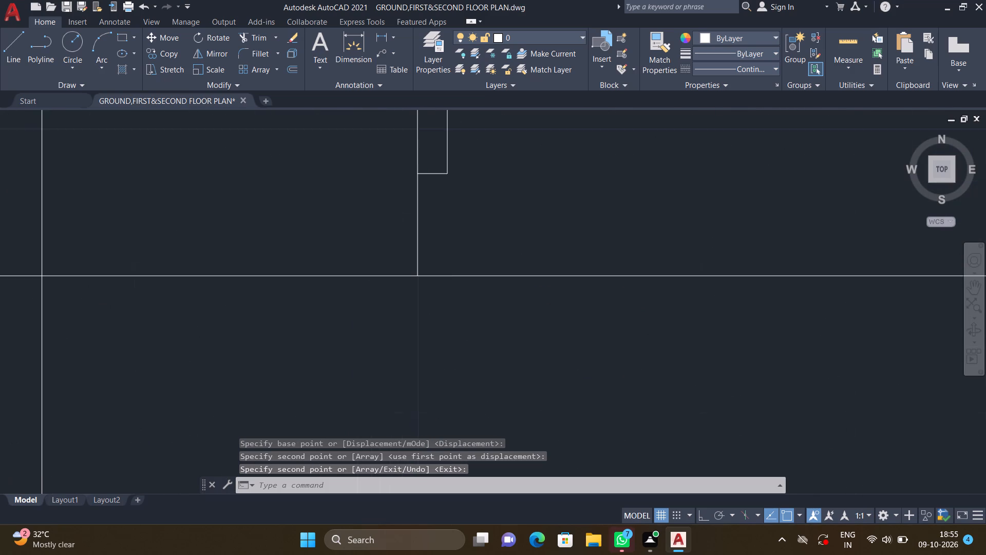
{"action": "scroll", "coordinate": [445, 279], "scroll_direction": "down", "scroll_amount": 3}
{"action": "middle_click_drag", "start_coordinate": [527, 305], "coordinate": [459, 280]}
{"action": "scroll", "coordinate": [488, 283], "scroll_direction": "down", "scroll_amount": 1}
{"action": "scroll", "coordinate": [495, 264], "scroll_direction": "up", "scroll_amount": 4}
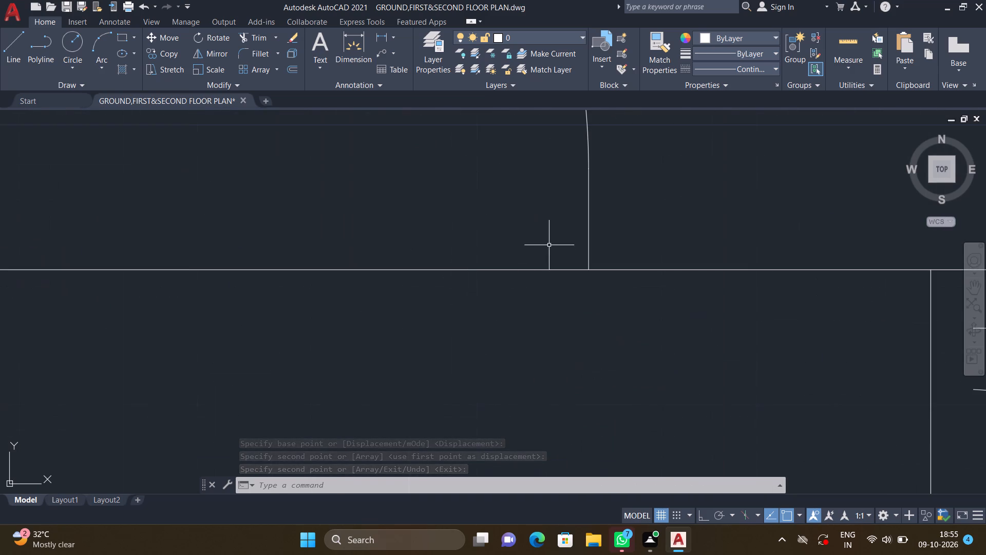
{"action": "scroll", "coordinate": [580, 270], "scroll_direction": "up", "scroll_amount": 7}
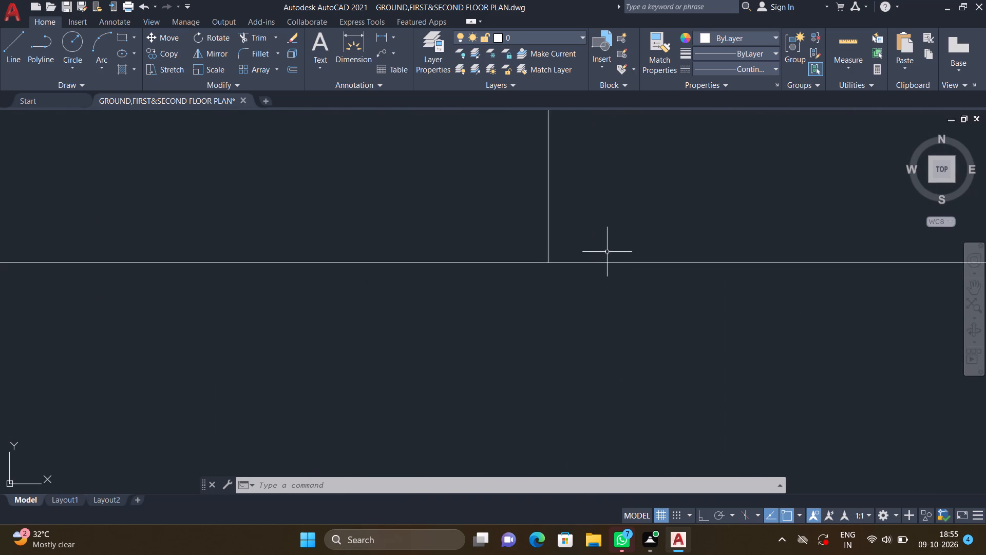
{"action": "scroll", "coordinate": [605, 253], "scroll_direction": "up", "scroll_amount": 2}
{"action": "scroll", "coordinate": [605, 252], "scroll_direction": "down", "scroll_amount": 11}
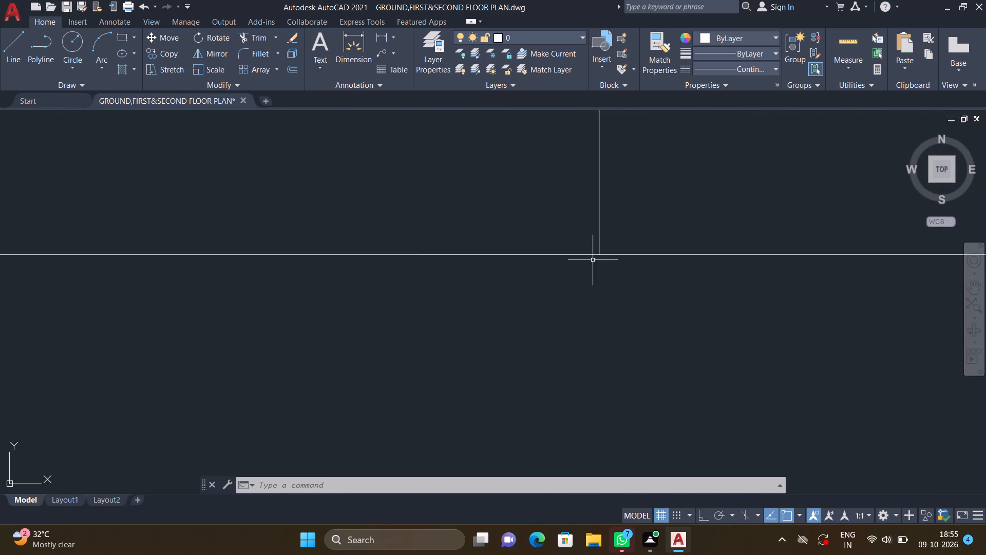
{"action": "scroll", "coordinate": [587, 260], "scroll_direction": "down", "scroll_amount": 5}
{"action": "middle_click_drag", "start_coordinate": [566, 242], "coordinate": [544, 342]}
{"action": "scroll", "coordinate": [563, 249], "scroll_direction": "down", "scroll_amount": 1}
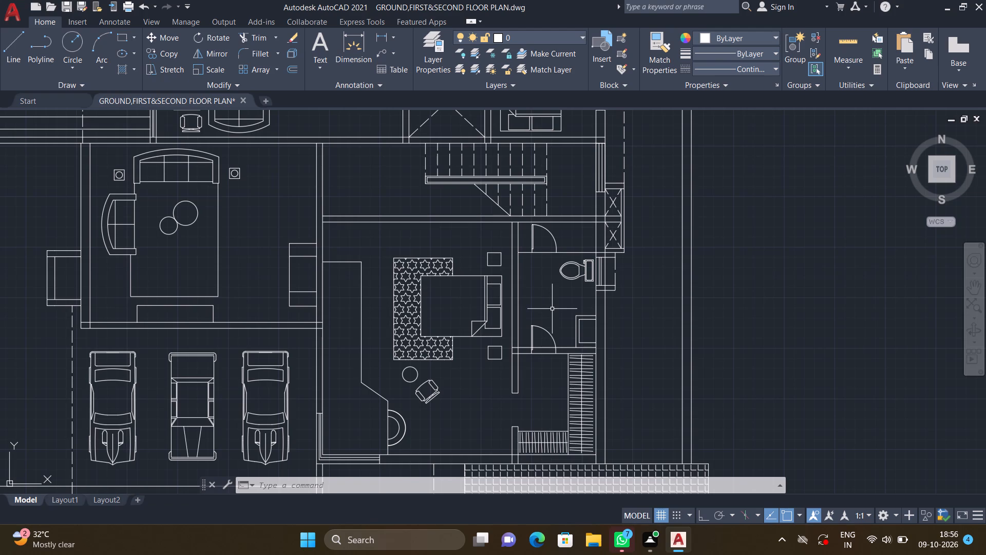
Copy the lower-right door leaf and swing from the smaller vertical round door symbol to the upper line of the bedroom's north wall, near its west corner.
{"action": "scroll", "coordinate": [551, 309], "scroll_direction": "down", "scroll_amount": 3}
{"action": "middle_click_drag", "start_coordinate": [452, 305], "coordinate": [660, 302]}
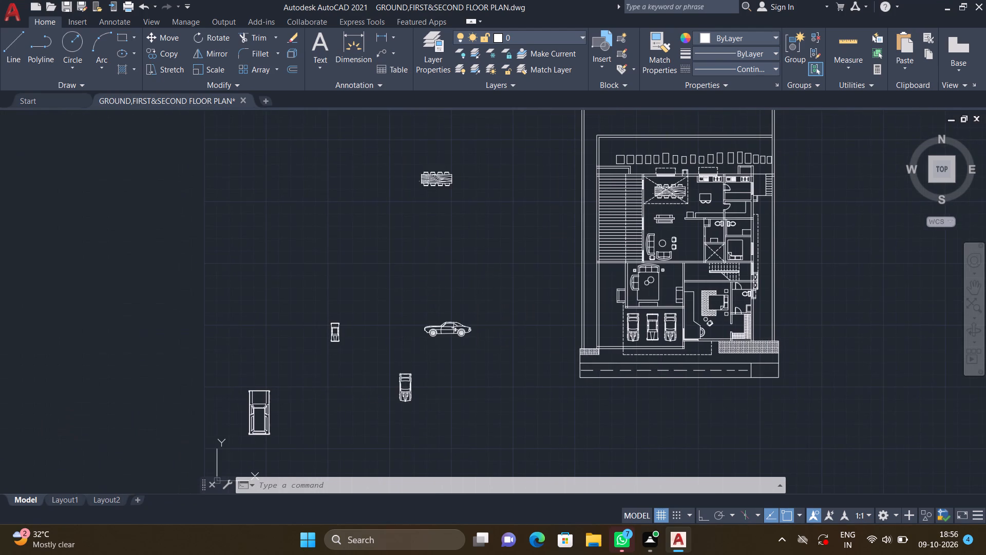
{"action": "middle_click_drag", "start_coordinate": [326, 343], "coordinate": [505, 245]}
{"action": "scroll", "coordinate": [505, 248], "scroll_direction": "down", "scroll_amount": 3}
{"action": "middle_click_drag", "start_coordinate": [332, 311], "coordinate": [521, 278]}
{"action": "scroll", "coordinate": [479, 224], "scroll_direction": "up", "scroll_amount": 1}
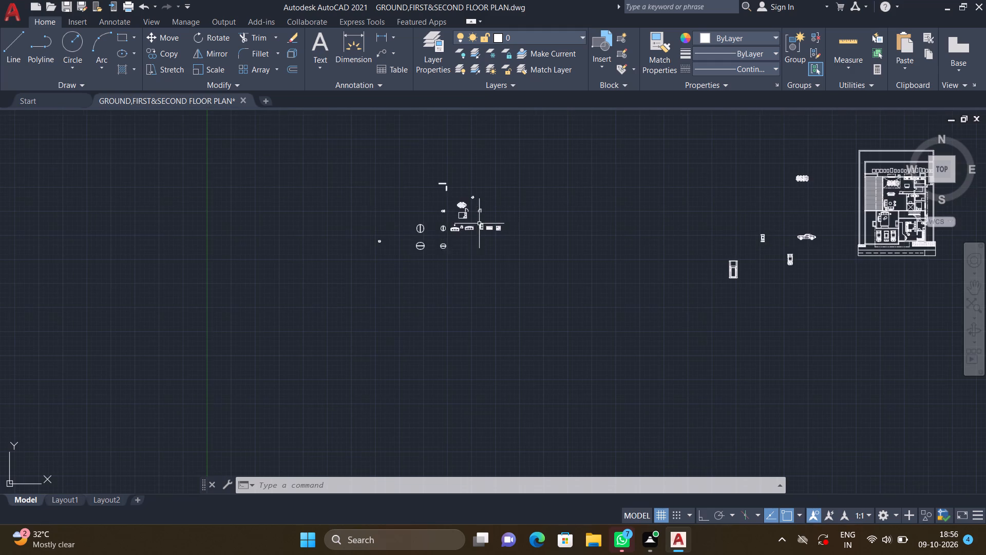
{"action": "scroll", "coordinate": [427, 237], "scroll_direction": "up", "scroll_amount": 4}
{"action": "middle_click_drag", "start_coordinate": [407, 220], "coordinate": [424, 279]}
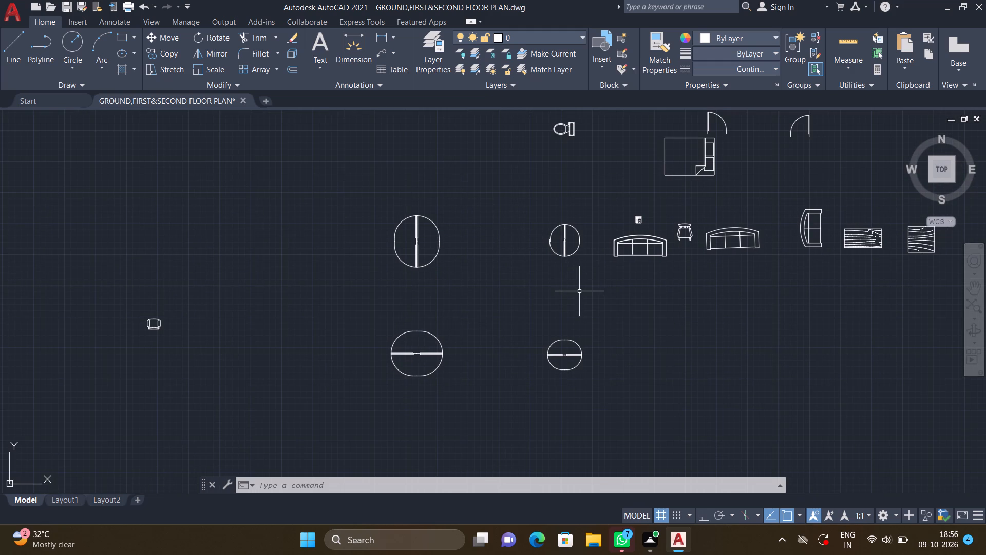
{"action": "middle_click_drag", "start_coordinate": [569, 289], "coordinate": [506, 316]}
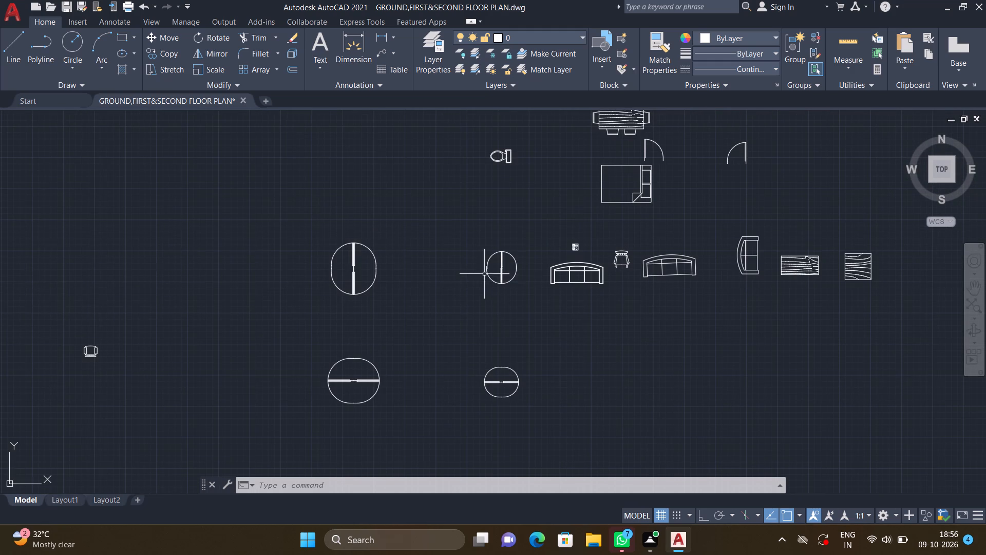
{"action": "scroll", "coordinate": [518, 283], "scroll_direction": "up", "scroll_amount": 2}
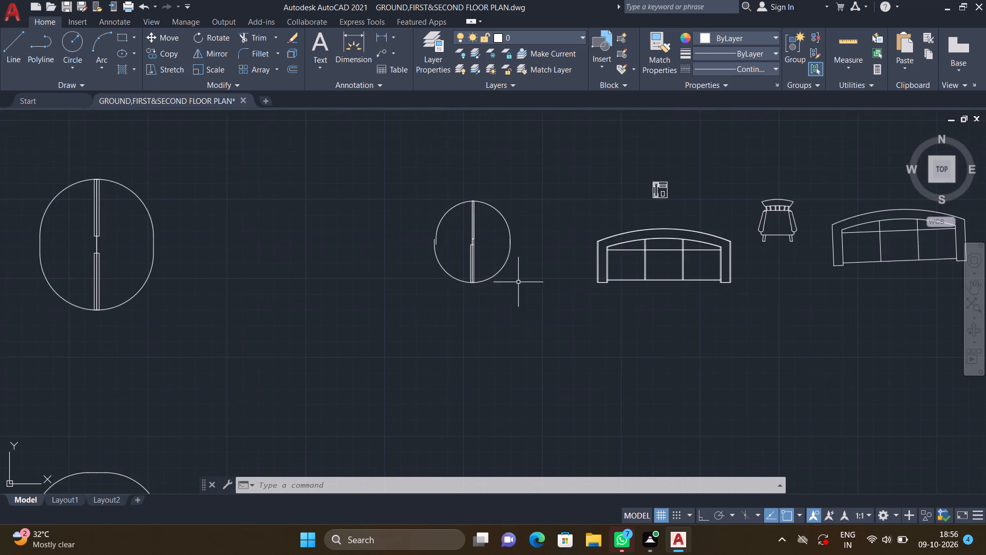
{"action": "middle_click_drag", "start_coordinate": [505, 284], "coordinate": [481, 334]}
{"action": "scroll", "coordinate": [490, 309], "scroll_direction": "up", "scroll_amount": 2}
{"action": "type", "text": "CO"}
{"action": "key", "text": "Return"}
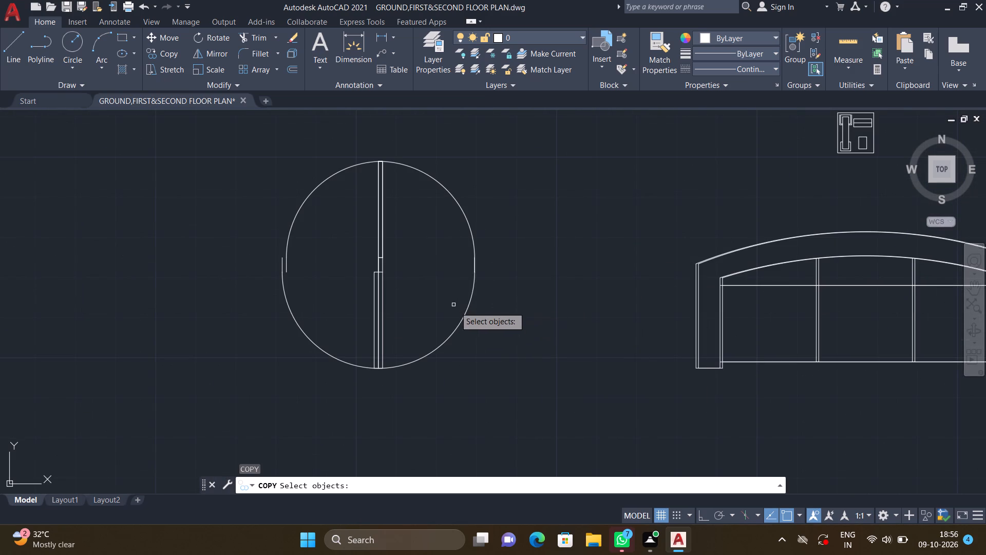
{"action": "double_click", "coordinate": [464, 314]}
{"action": "key", "text": "Return"}
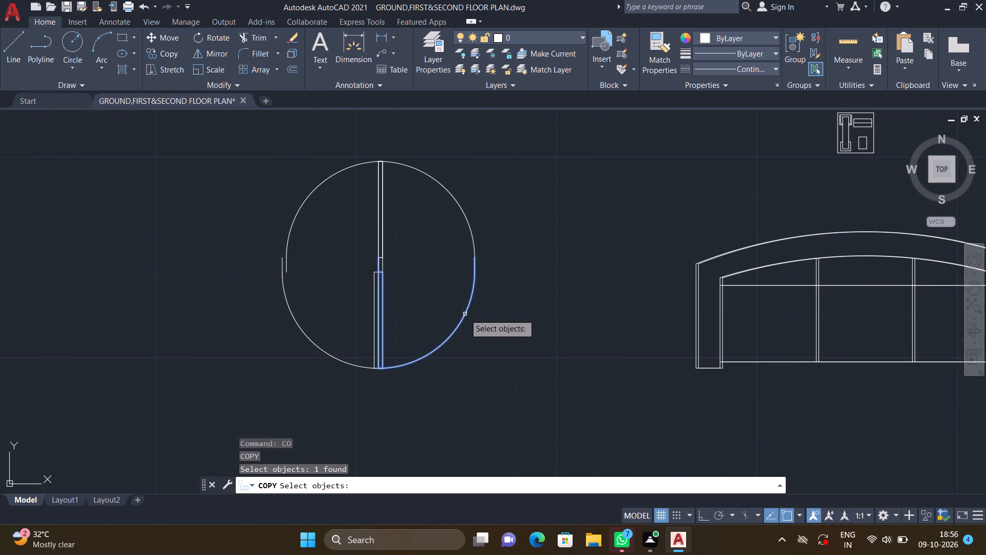
{"action": "scroll", "coordinate": [372, 257], "scroll_direction": "up", "scroll_amount": 3}
{"action": "left_click", "coordinate": [381, 247]}
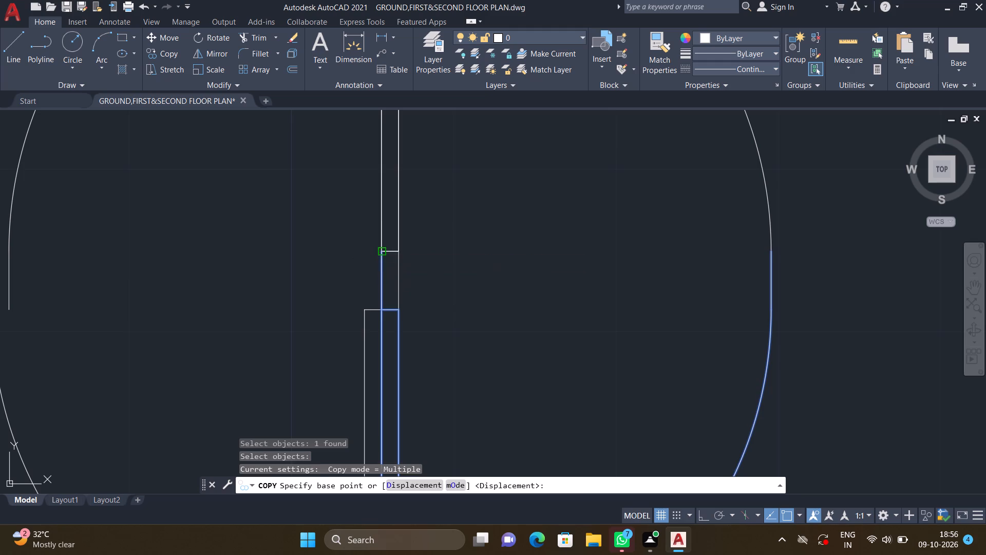
{"action": "scroll", "coordinate": [495, 283], "scroll_direction": "down", "scroll_amount": 4}
{"action": "scroll", "coordinate": [441, 274], "scroll_direction": "down", "scroll_amount": 4}
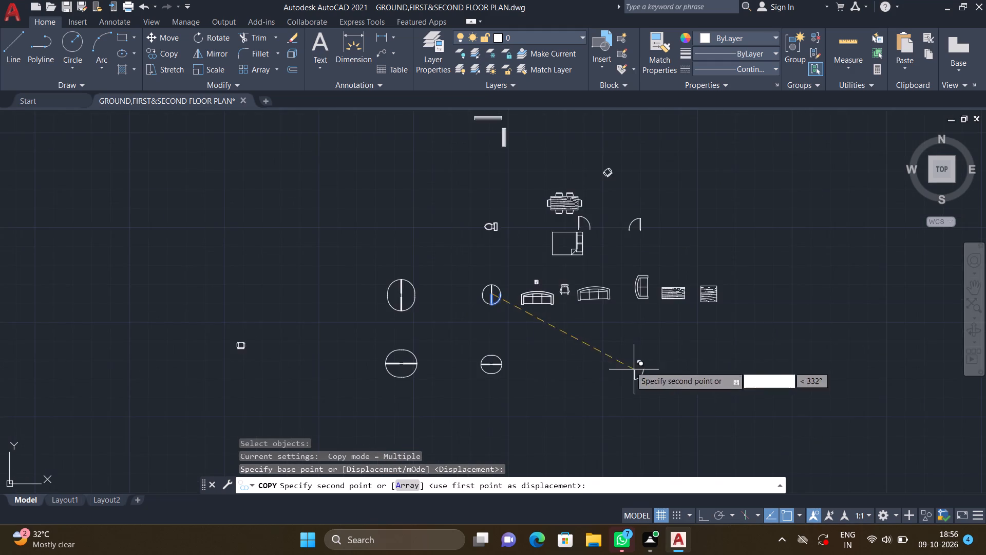
{"action": "middle_click_drag", "start_coordinate": [583, 343], "coordinate": [419, 305]}
{"action": "scroll", "coordinate": [416, 308], "scroll_direction": "down", "scroll_amount": 3}
{"action": "middle_click_drag", "start_coordinate": [624, 337], "coordinate": [404, 298]}
{"action": "scroll", "coordinate": [561, 288], "scroll_direction": "up", "scroll_amount": 3}
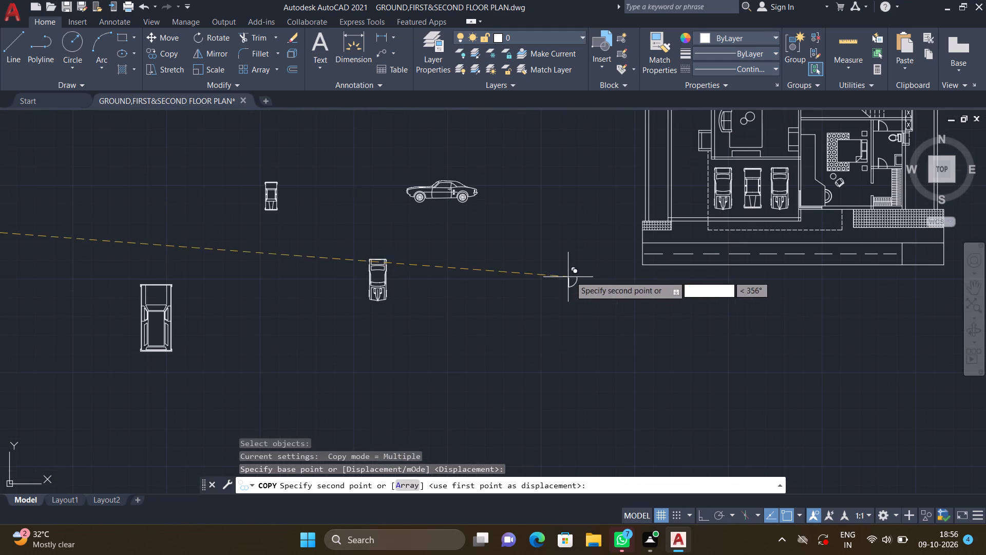
{"action": "middle_click_drag", "start_coordinate": [497, 301], "coordinate": [277, 377]}
{"action": "scroll", "coordinate": [312, 371], "scroll_direction": "down", "scroll_amount": 1}
{"action": "middle_click_drag", "start_coordinate": [460, 316], "coordinate": [367, 356]}
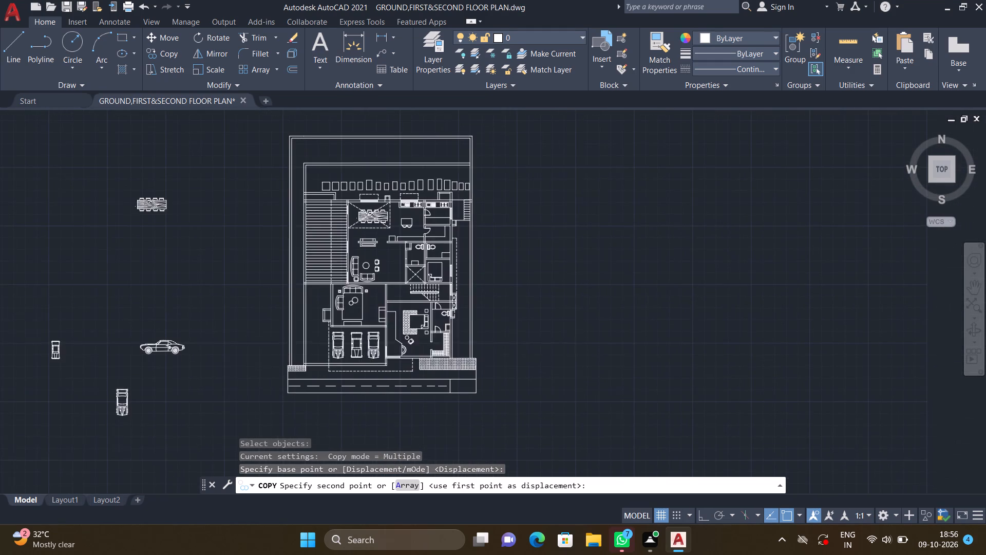
{"action": "scroll", "coordinate": [383, 317], "scroll_direction": "up", "scroll_amount": 3}
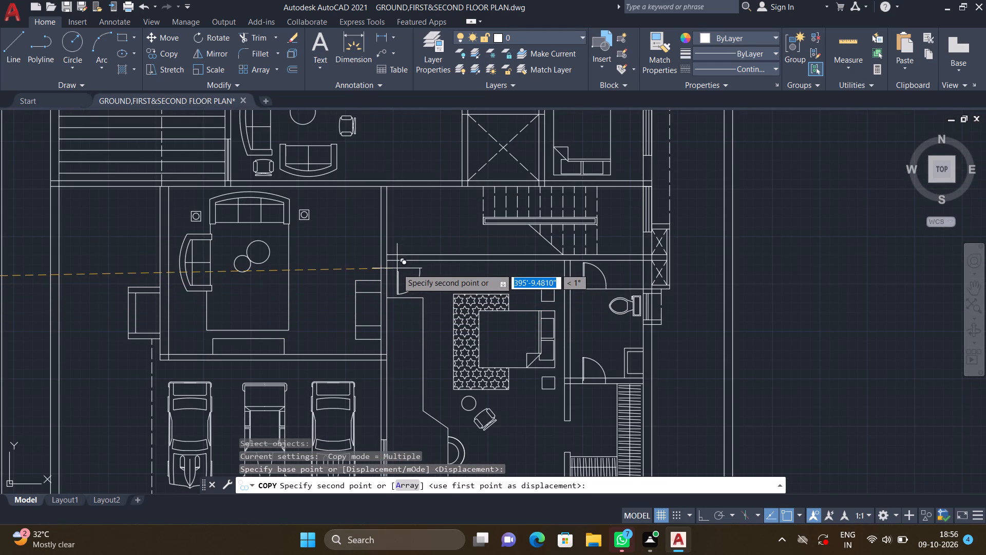
{"action": "scroll", "coordinate": [395, 262], "scroll_direction": "up", "scroll_amount": 5}
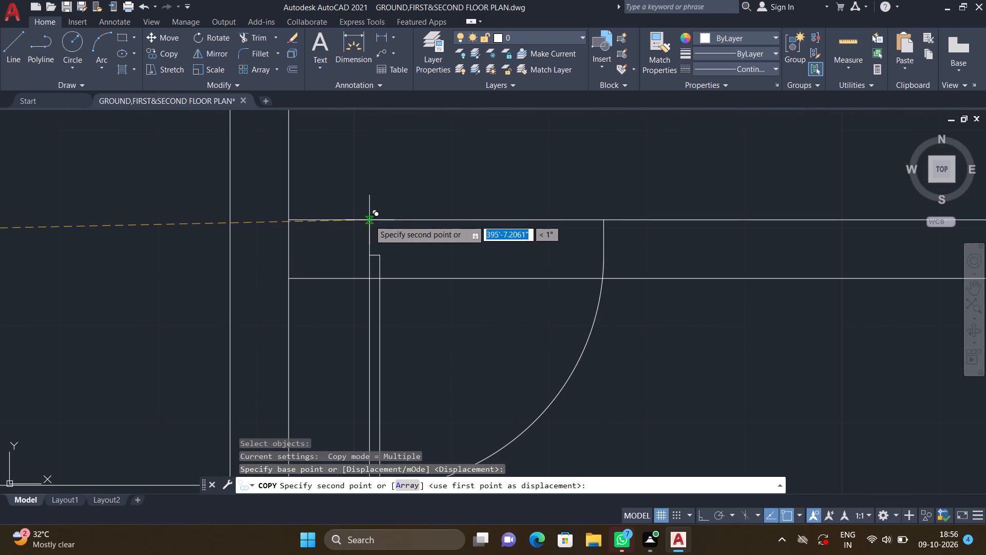
{"action": "left_click", "coordinate": [369, 220]}
{"action": "key", "text": "Return"}
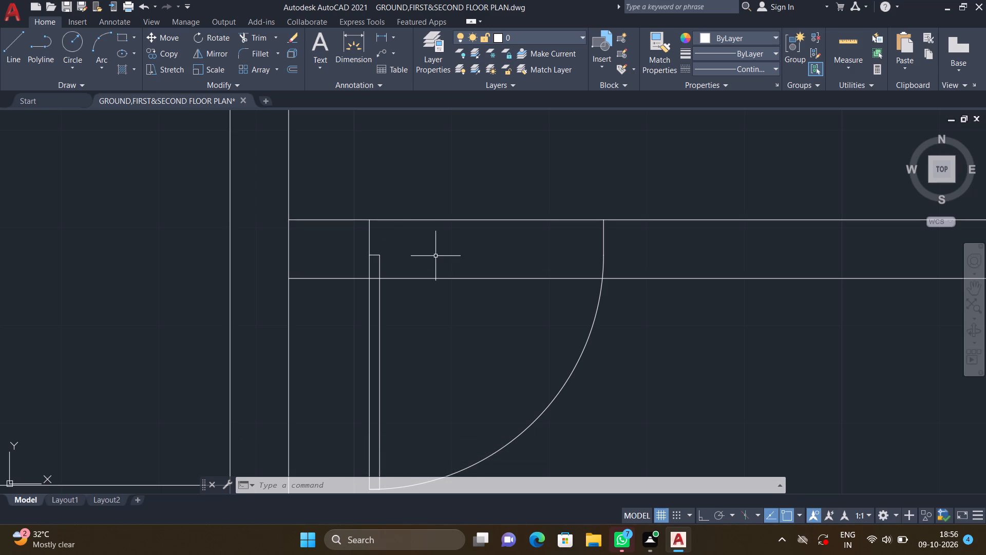
Copy the upper-left door leaf and swing from the larger vertical round door symbol to the lower line of the wall above the parked cars, near its east end.
{"action": "scroll", "coordinate": [432, 258], "scroll_direction": "down", "scroll_amount": 2}
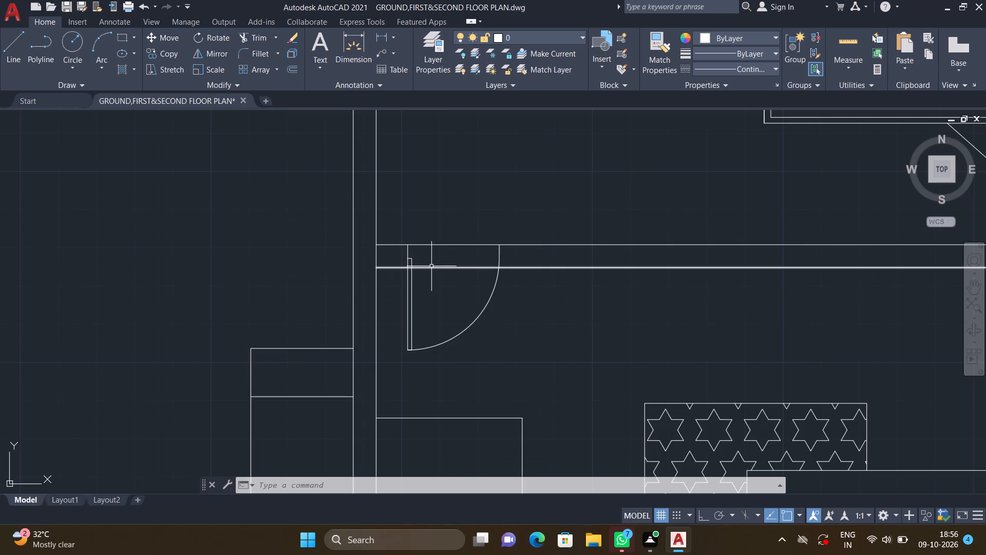
{"action": "scroll", "coordinate": [345, 281], "scroll_direction": "down", "scroll_amount": 5}
{"action": "middle_click_drag", "start_coordinate": [302, 289], "coordinate": [530, 234]}
{"action": "scroll", "coordinate": [531, 234], "scroll_direction": "down", "scroll_amount": 3}
{"action": "middle_click_drag", "start_coordinate": [264, 275], "coordinate": [454, 291]}
{"action": "middle_click_drag", "start_coordinate": [239, 273], "coordinate": [376, 328]}
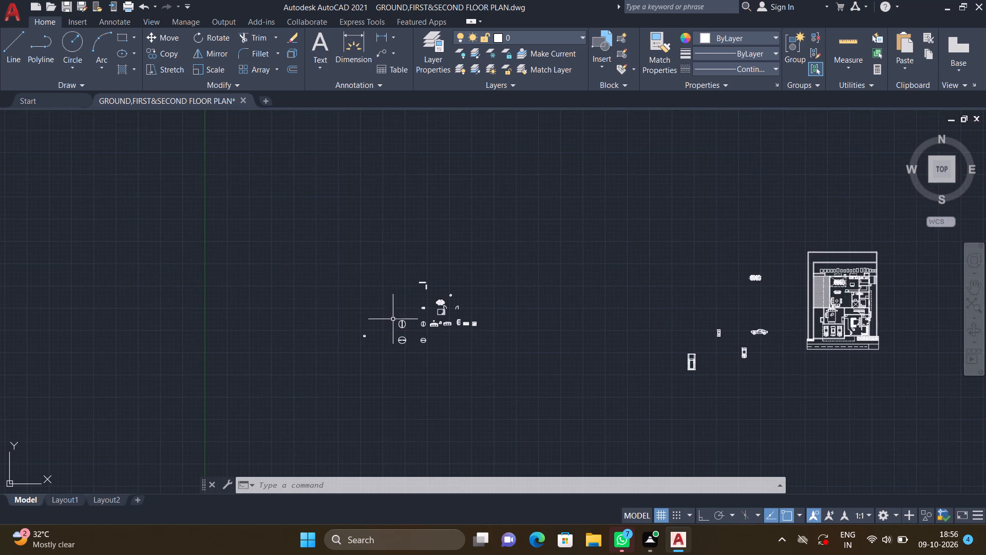
{"action": "scroll", "coordinate": [394, 317], "scroll_direction": "up", "scroll_amount": 3}
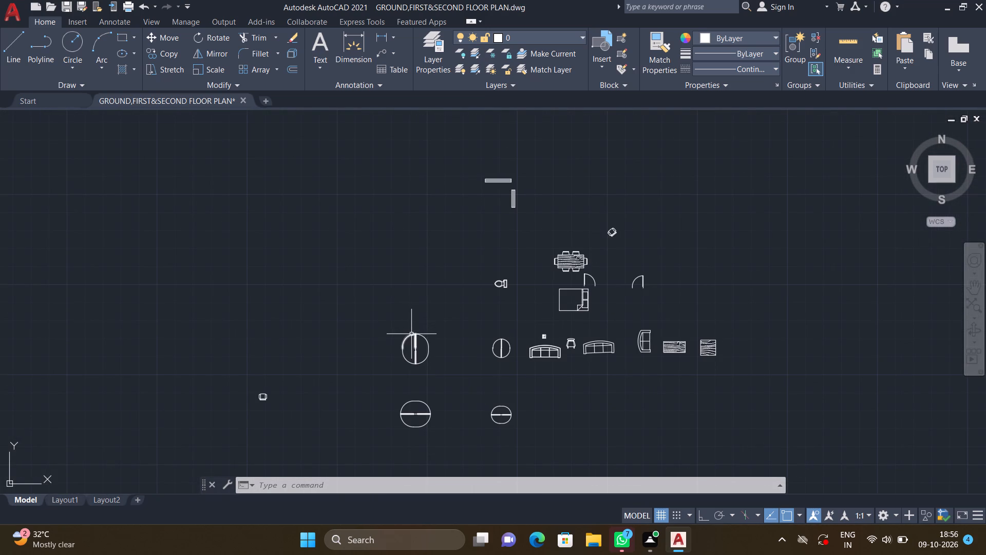
{"action": "scroll", "coordinate": [412, 336], "scroll_direction": "up", "scroll_amount": 3}
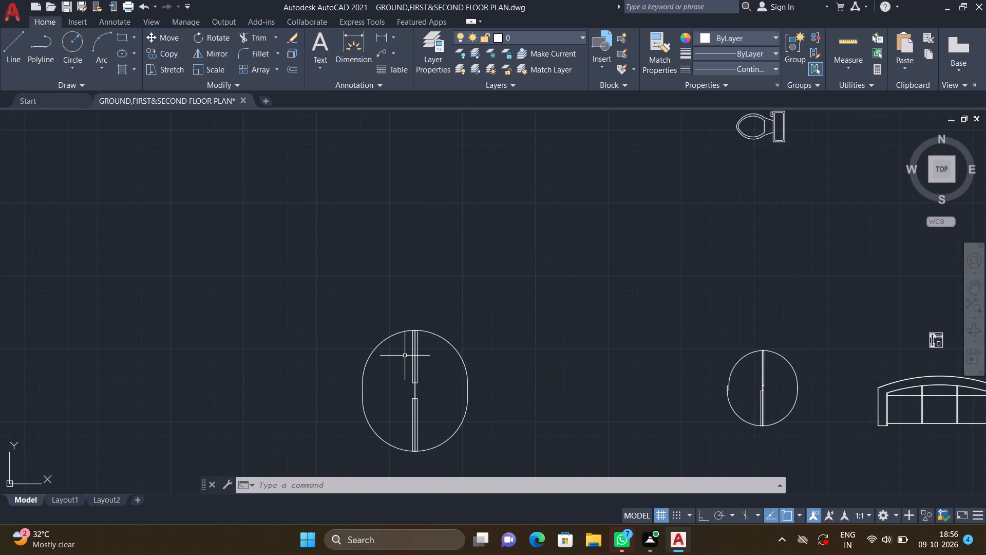
{"action": "scroll", "coordinate": [405, 356], "scroll_direction": "up", "scroll_amount": 2}
{"action": "type", "text": "CO"}
{"action": "key", "text": "Return"}
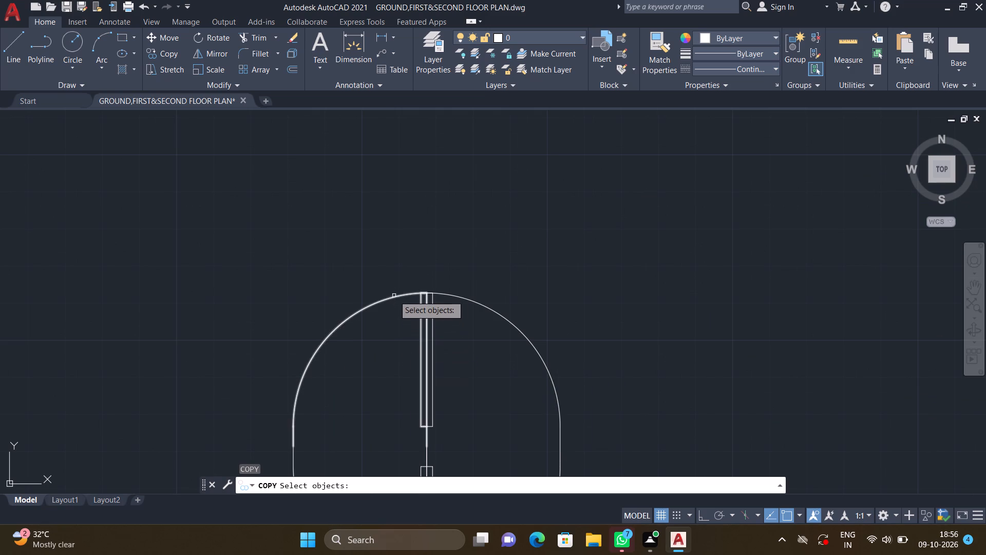
{"action": "left_click", "coordinate": [394, 297]}
{"action": "key", "text": "Return"}
{"action": "middle_click_drag", "start_coordinate": [351, 323], "coordinate": [341, 289]}
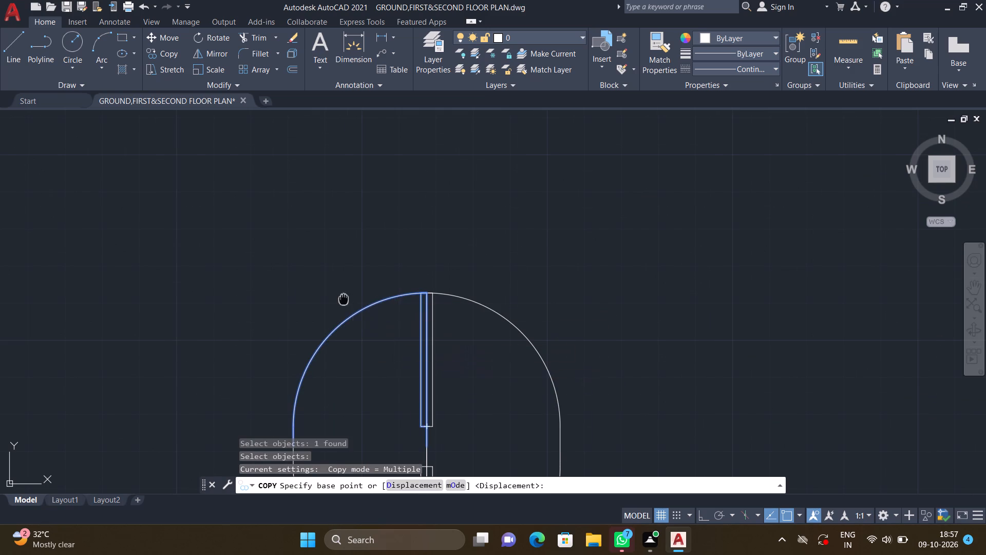
{"action": "middle_click_drag", "start_coordinate": [341, 289], "coordinate": [330, 250]}
{"action": "scroll", "coordinate": [396, 379], "scroll_direction": "up", "scroll_amount": 2}
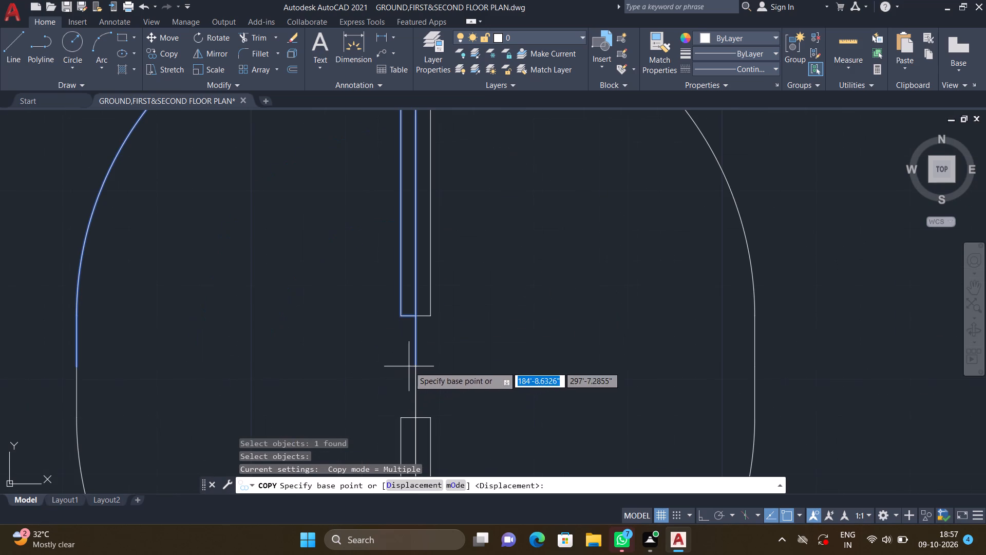
{"action": "double_click", "coordinate": [414, 362]}
{"action": "scroll", "coordinate": [500, 349], "scroll_direction": "down", "scroll_amount": 4}
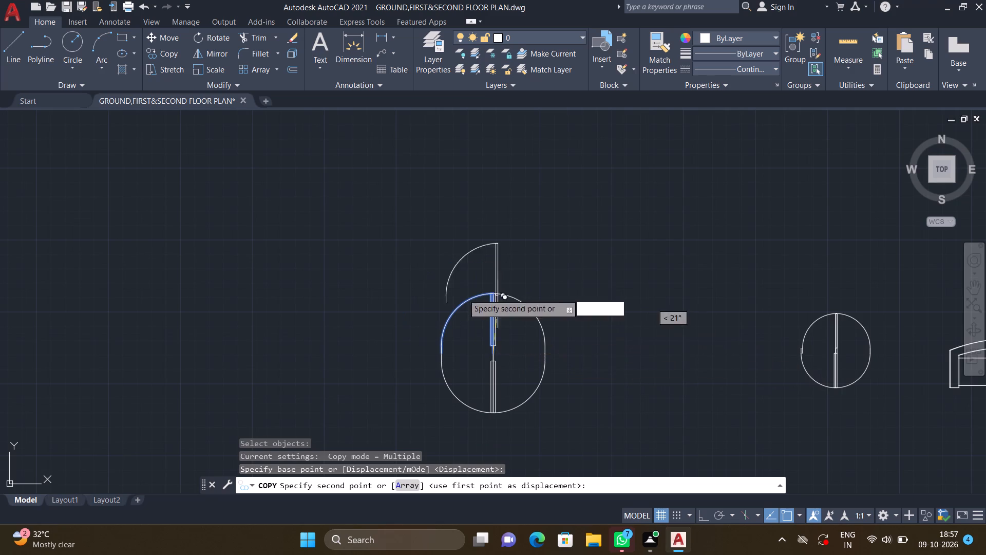
{"action": "scroll", "coordinate": [414, 291], "scroll_direction": "down", "scroll_amount": 3}
{"action": "middle_click_drag", "start_coordinate": [553, 337], "coordinate": [287, 290]}
{"action": "scroll", "coordinate": [289, 295], "scroll_direction": "down", "scroll_amount": 3}
{"action": "middle_click_drag", "start_coordinate": [463, 323], "coordinate": [263, 286]}
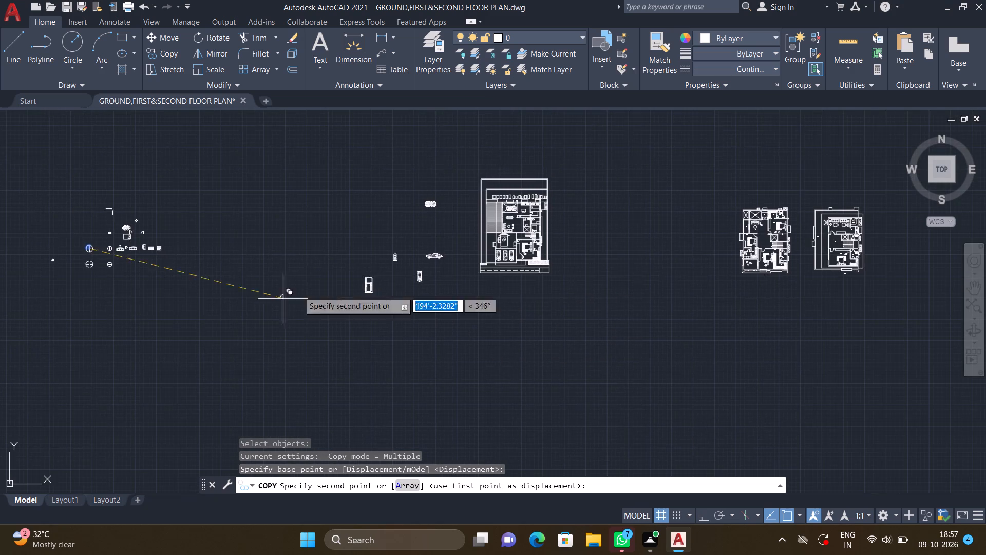
{"action": "scroll", "coordinate": [477, 258], "scroll_direction": "up", "scroll_amount": 3}
{"action": "middle_click_drag", "start_coordinate": [460, 263], "coordinate": [287, 268]}
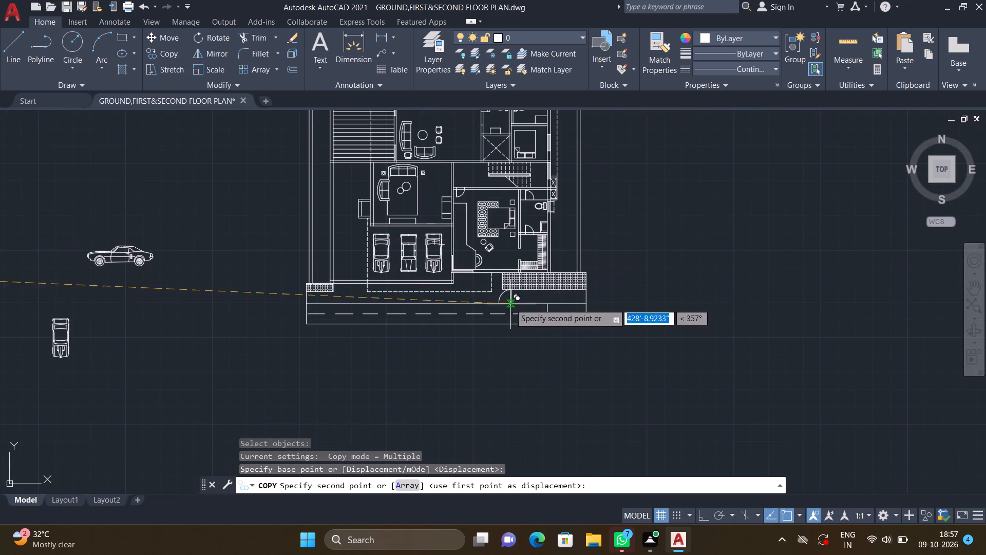
{"action": "scroll", "coordinate": [510, 304], "scroll_direction": "up", "scroll_amount": 2}
{"action": "middle_click_drag", "start_coordinate": [374, 245], "coordinate": [447, 387]}
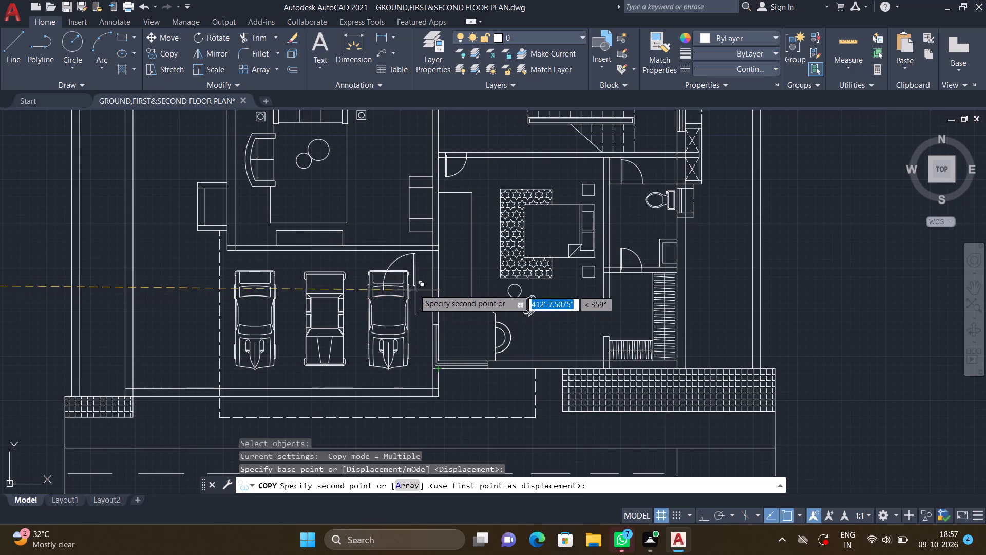
{"action": "scroll", "coordinate": [398, 245], "scroll_direction": "up", "scroll_amount": 2}
{"action": "middle_click_drag", "start_coordinate": [393, 242], "coordinate": [434, 303]}
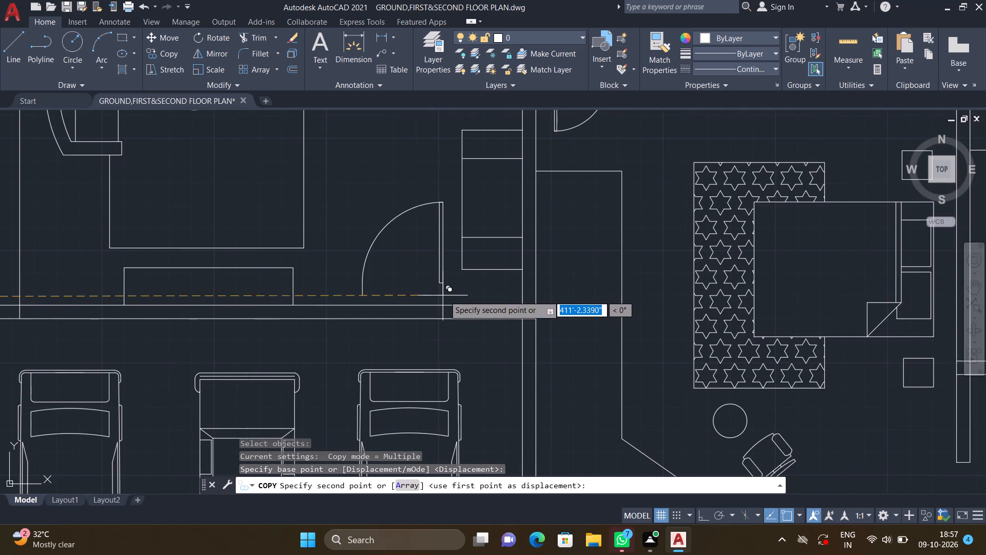
{"action": "scroll", "coordinate": [447, 304], "scroll_direction": "up", "scroll_amount": 2}
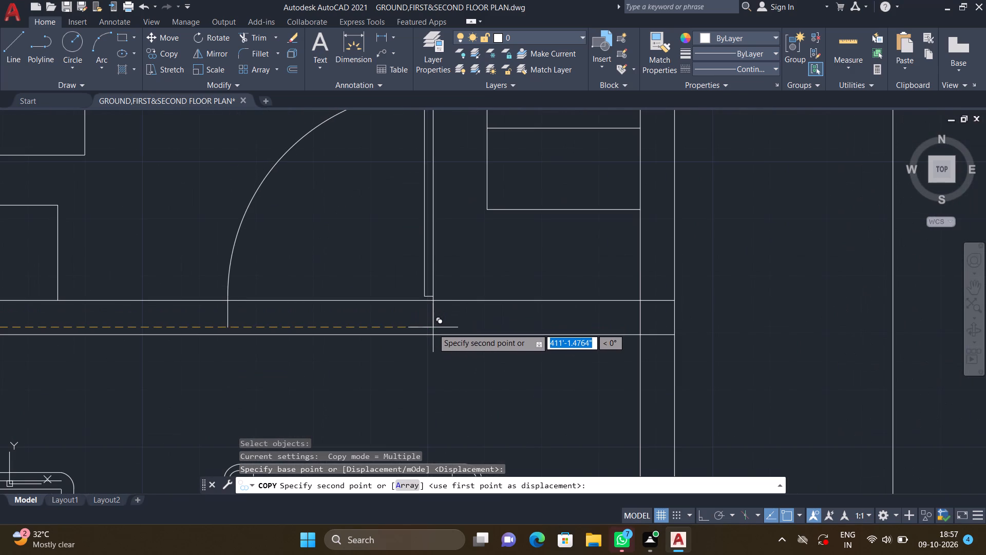
{"action": "left_click", "coordinate": [432, 335]}
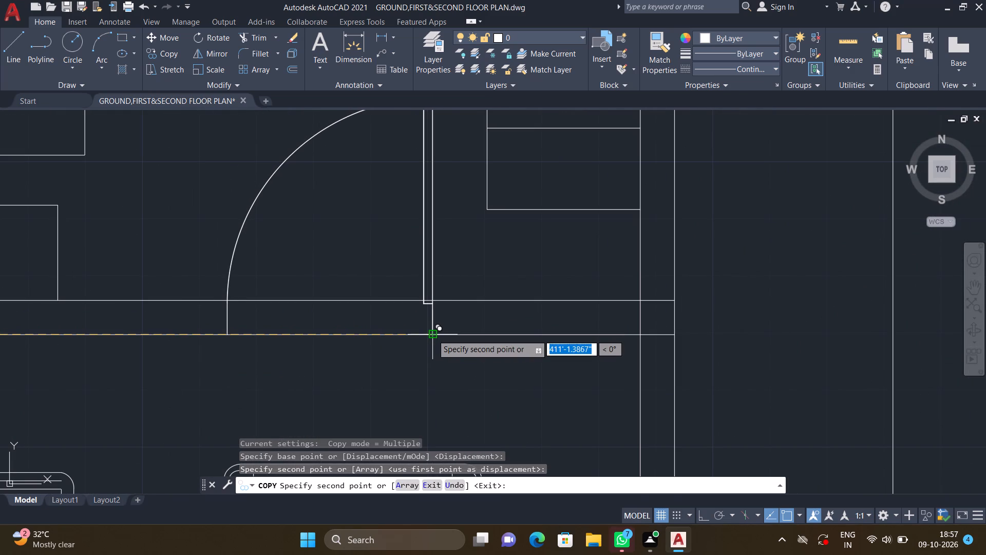
{"action": "key", "text": "Return"}
Examine where the copied door's swing meets the lower wall line above the parked cars, and review the plan's dining and kitchen area.
{"action": "middle_click_drag", "start_coordinate": [355, 338], "coordinate": [445, 337]}
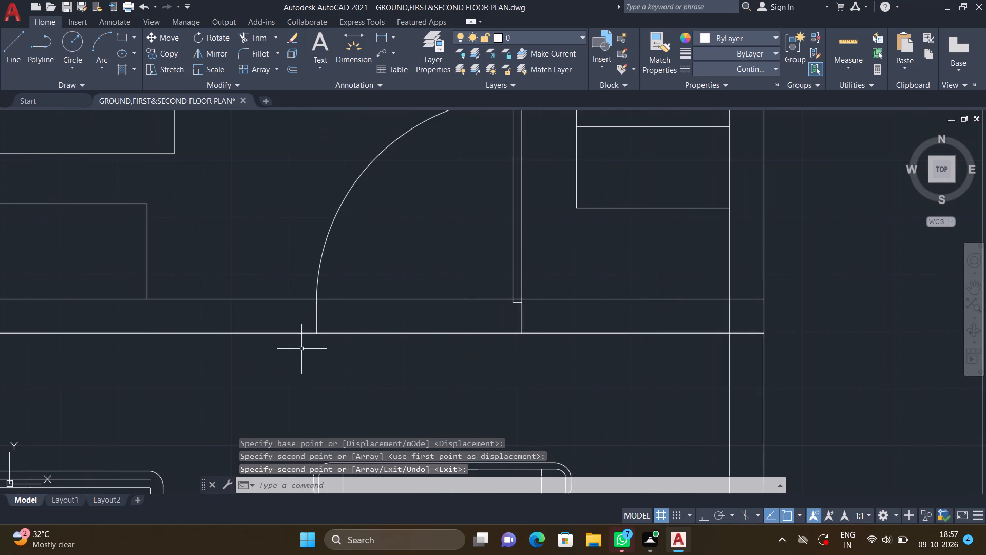
{"action": "scroll", "coordinate": [302, 339], "scroll_direction": "up", "scroll_amount": 3}
{"action": "scroll", "coordinate": [353, 314], "scroll_direction": "up", "scroll_amount": 5}
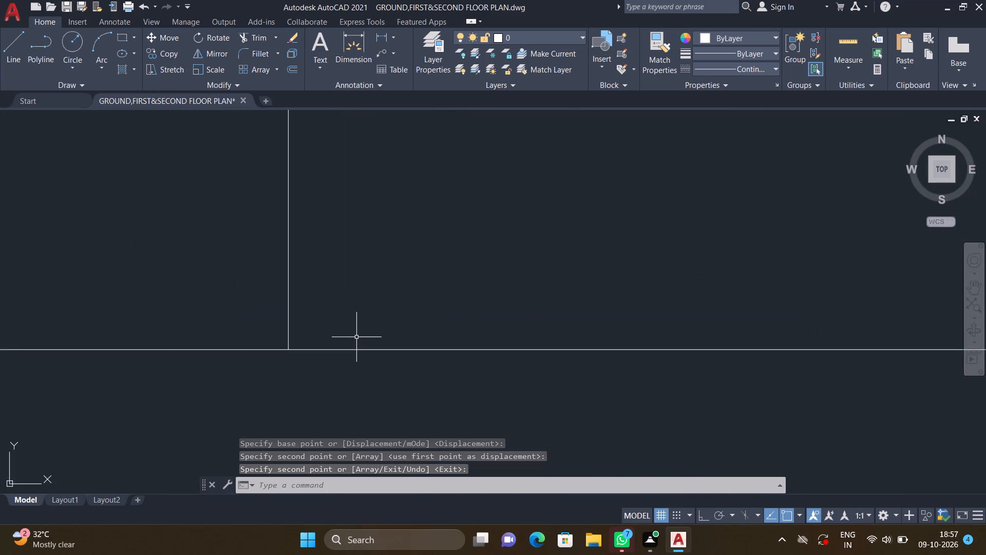
{"action": "scroll", "coordinate": [357, 335], "scroll_direction": "down", "scroll_amount": 10}
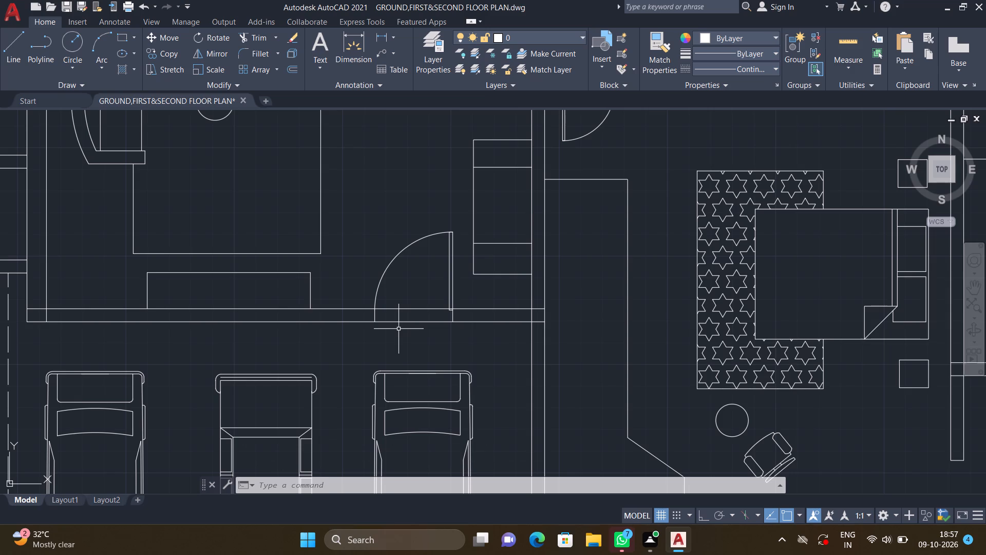
{"action": "scroll", "coordinate": [400, 333], "scroll_direction": "down", "scroll_amount": 4}
{"action": "middle_click_drag", "start_coordinate": [419, 328], "coordinate": [387, 316]}
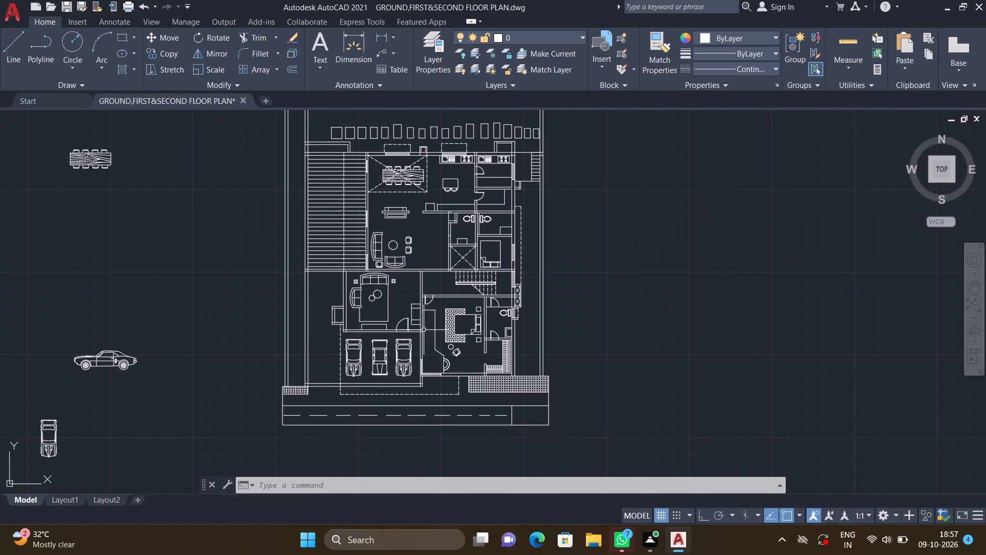
{"action": "middle_click_drag", "start_coordinate": [387, 316], "coordinate": [373, 308]}
{"action": "middle_click_drag", "start_coordinate": [389, 188], "coordinate": [401, 272]}
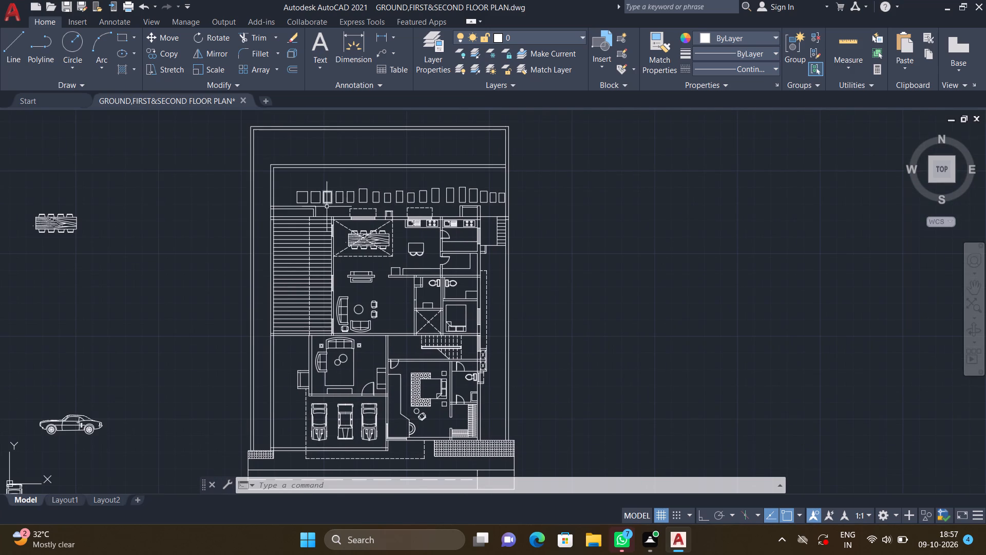
{"action": "scroll", "coordinate": [329, 214], "scroll_direction": "up", "scroll_amount": 2}
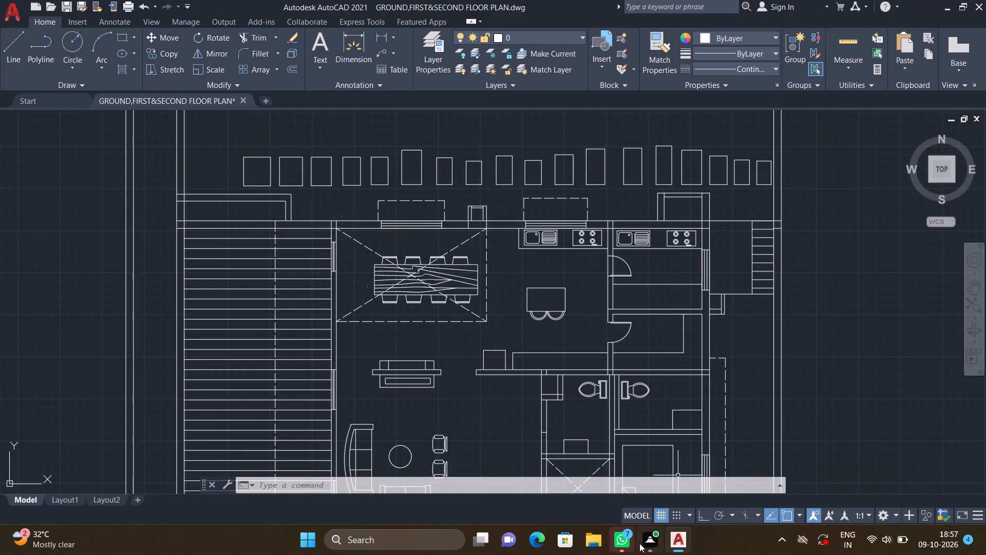
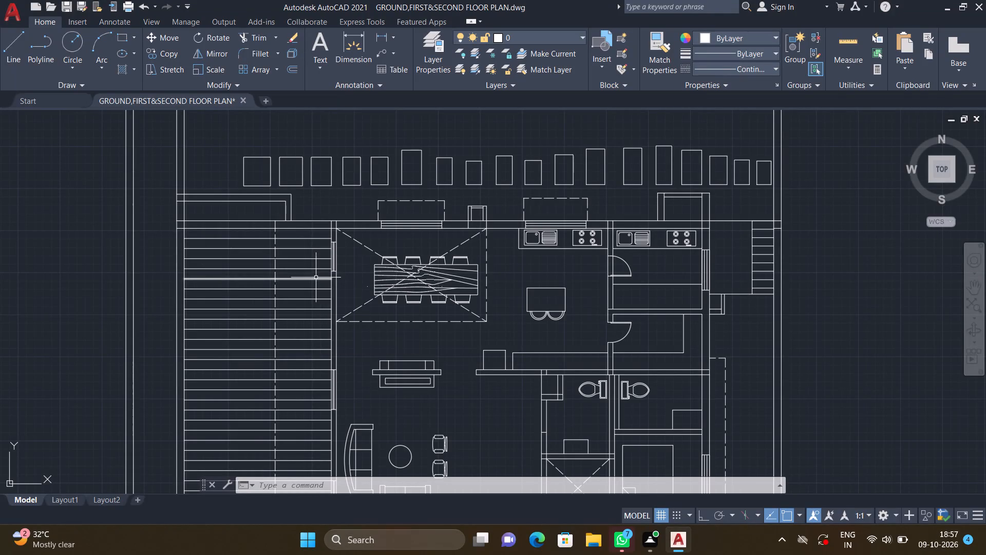
Trim the overlapping lines where the dining area's west wall meets the north wall, opening the junction between them.
{"action": "scroll", "coordinate": [304, 252], "scroll_direction": "down", "scroll_amount": 2}
{"action": "middle_click_drag", "start_coordinate": [299, 191], "coordinate": [321, 172]}
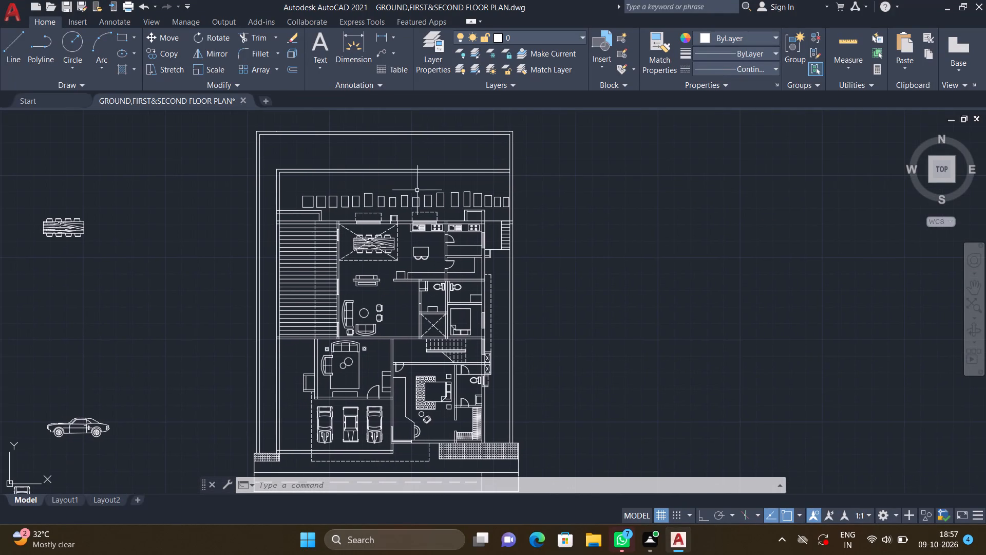
{"action": "scroll", "coordinate": [387, 229], "scroll_direction": "up", "scroll_amount": 2}
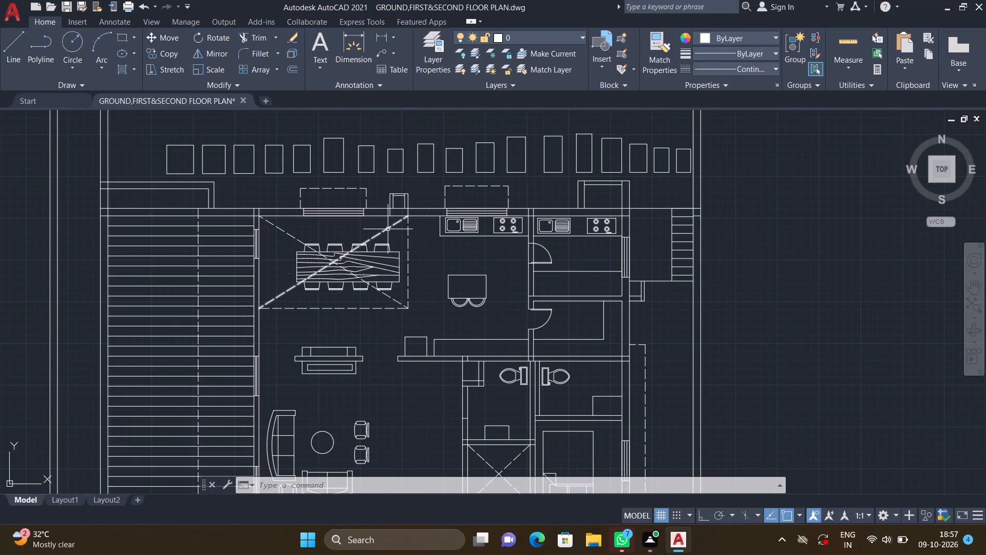
{"action": "middle_click_drag", "start_coordinate": [229, 233], "coordinate": [321, 210]}
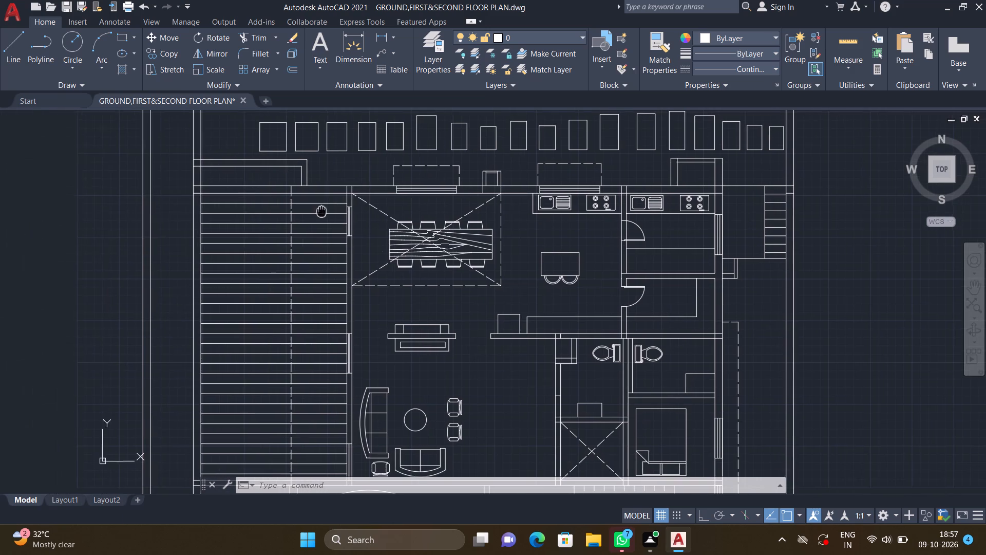
{"action": "scroll", "coordinate": [349, 200], "scroll_direction": "up", "scroll_amount": 4}
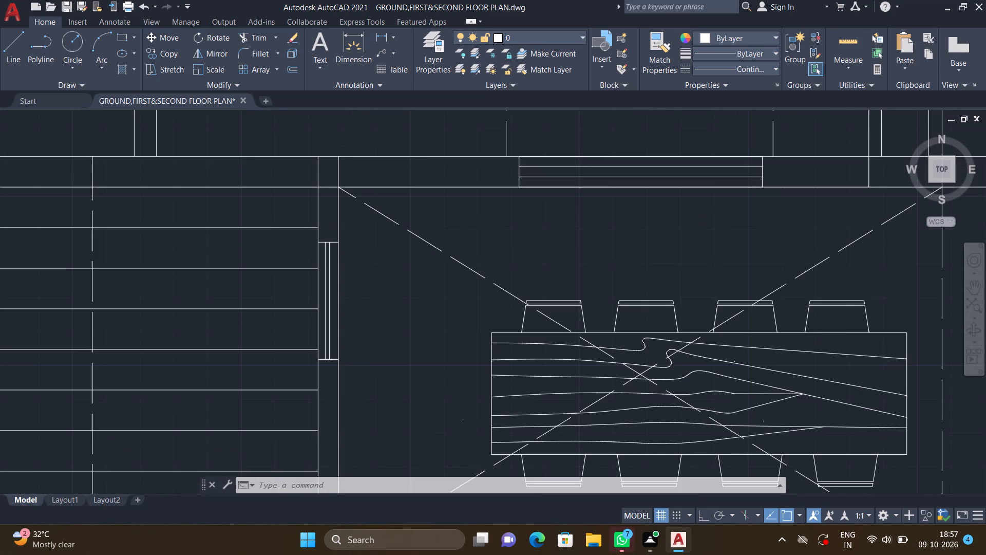
{"action": "type", "text": "TR"}
{"action": "key", "text": "Return"}
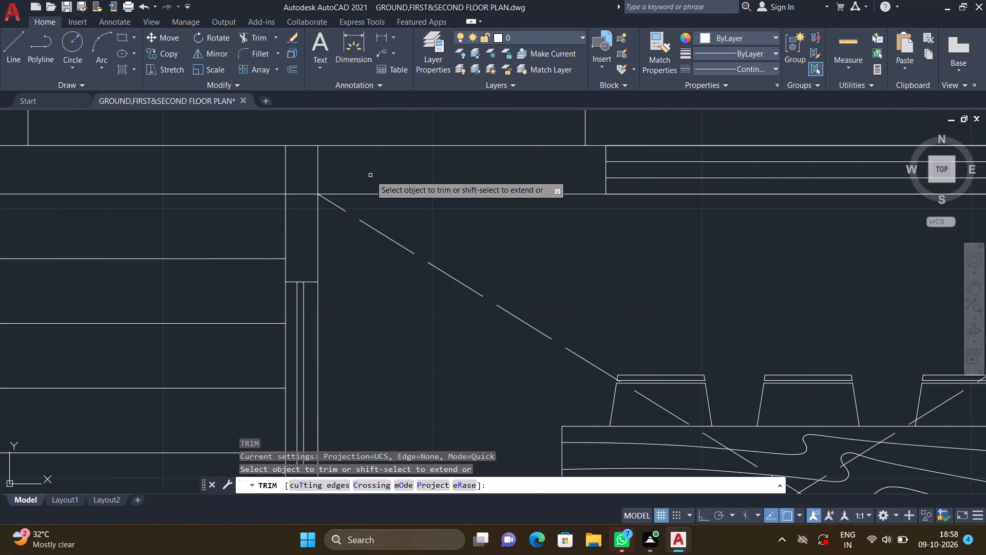
{"action": "left_click", "coordinate": [286, 175]}
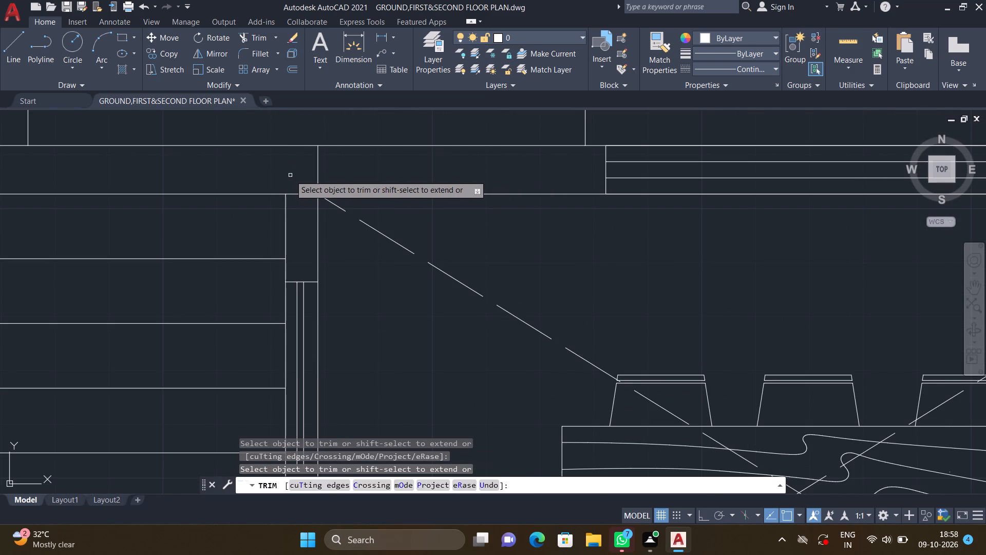
{"action": "left_click", "coordinate": [317, 176]}
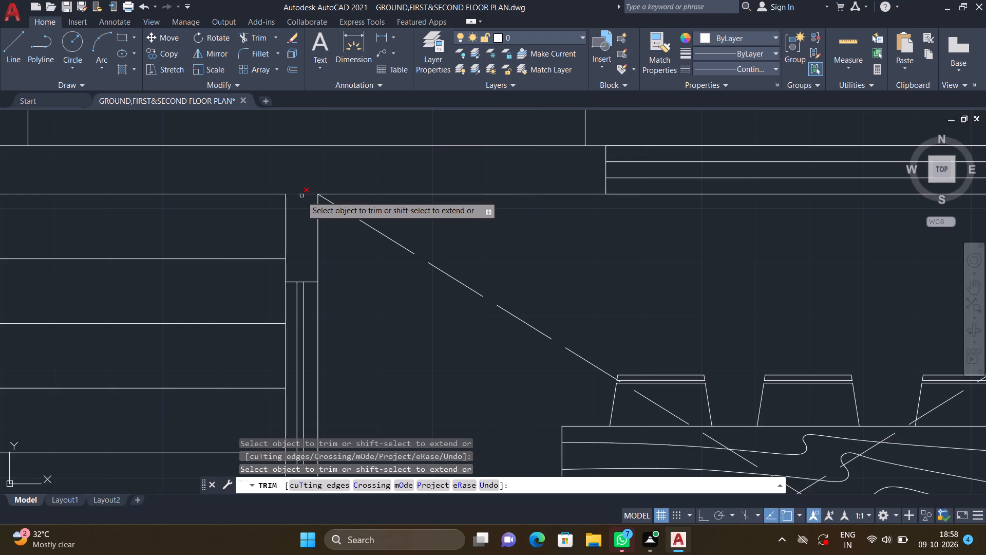
{"action": "left_click", "coordinate": [301, 196]}
Trim the overlapping wall lines at the striped deck's southwest corner, where its south wall meets the west boundary wall.
{"action": "scroll", "coordinate": [307, 209], "scroll_direction": "down", "scroll_amount": 2}
{"action": "middle_click_drag", "start_coordinate": [315, 262], "coordinate": [340, 224]}
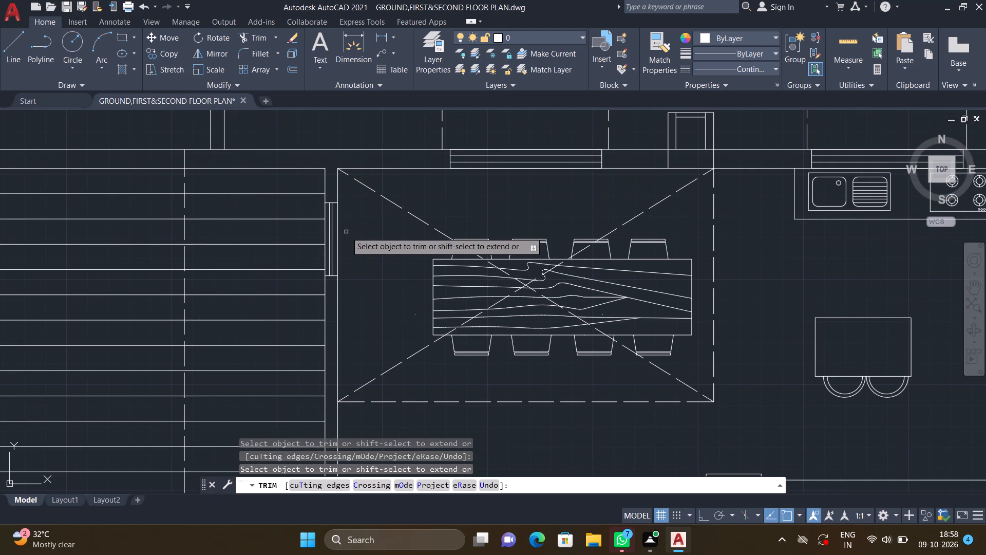
{"action": "scroll", "coordinate": [348, 235], "scroll_direction": "down", "scroll_amount": 1}
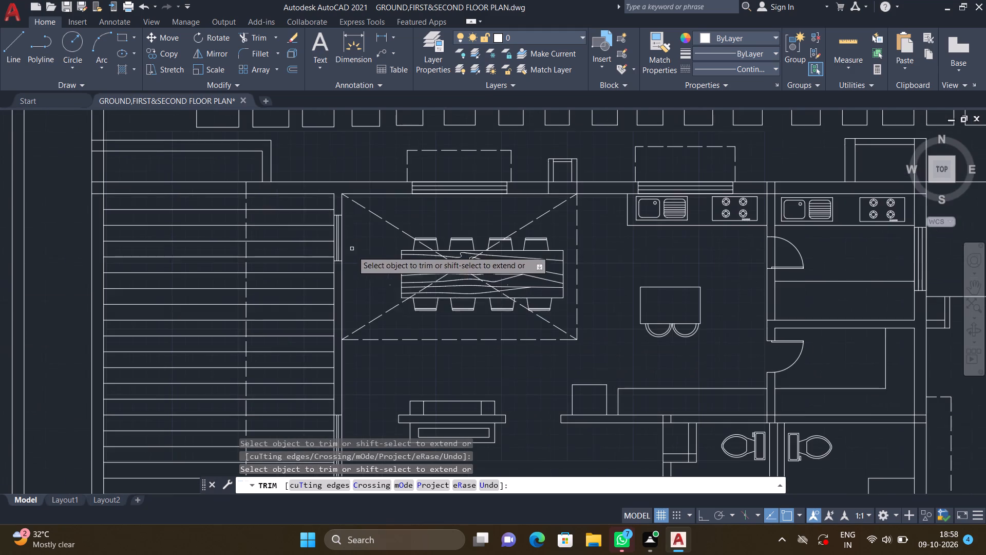
{"action": "middle_click_drag", "start_coordinate": [337, 293], "coordinate": [328, 258]}
{"action": "scroll", "coordinate": [320, 332], "scroll_direction": "down", "scroll_amount": 2}
{"action": "middle_click_drag", "start_coordinate": [314, 357], "coordinate": [305, 287]}
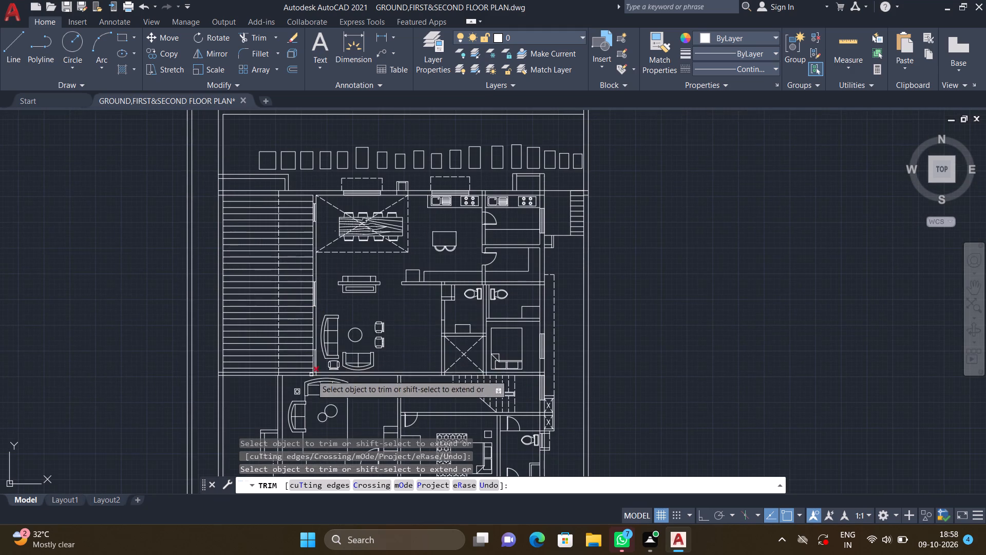
{"action": "middle_click_drag", "start_coordinate": [301, 351], "coordinate": [294, 294]}
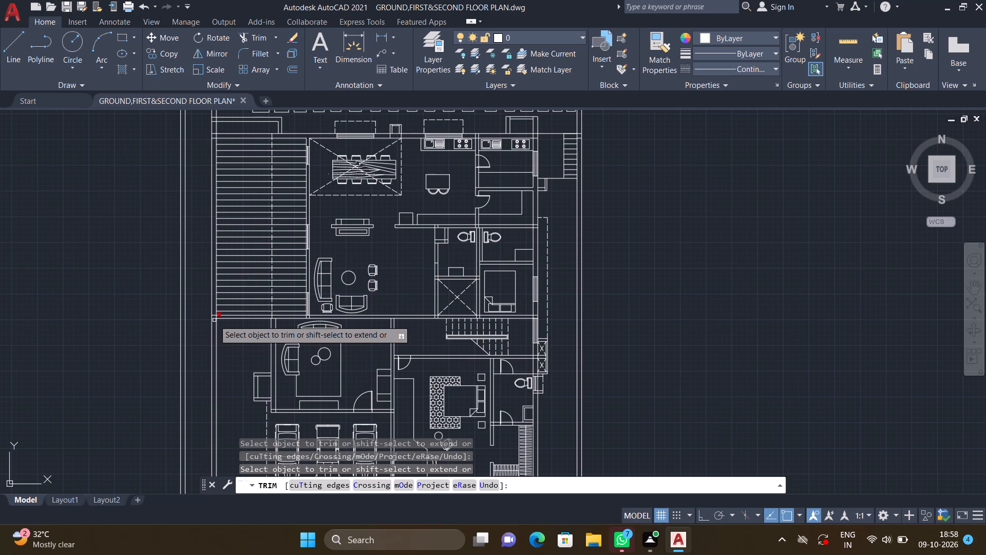
{"action": "scroll", "coordinate": [214, 320], "scroll_direction": "up", "scroll_amount": 4}
{"action": "left_click", "coordinate": [215, 313]}
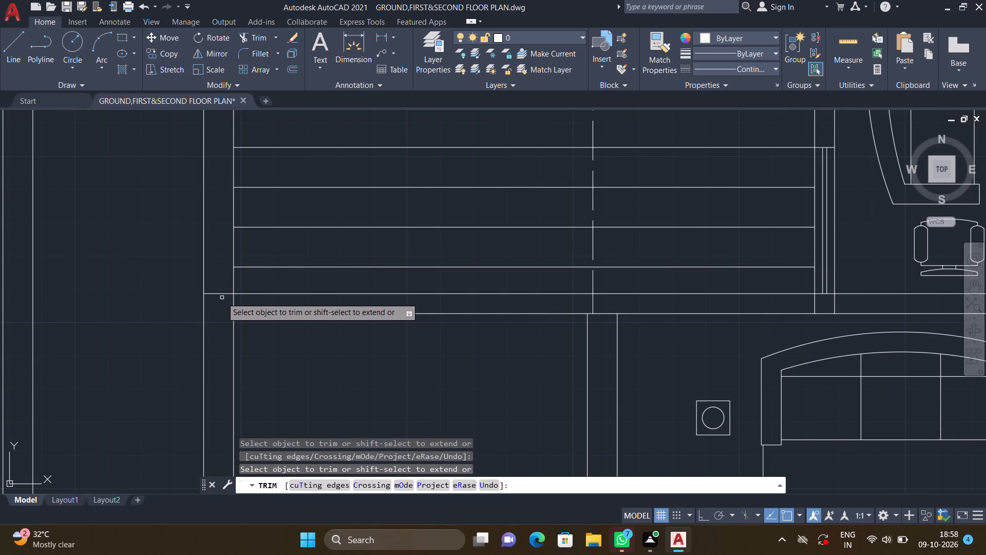
{"action": "left_click", "coordinate": [222, 295]}
{"action": "left_click", "coordinate": [234, 304]}
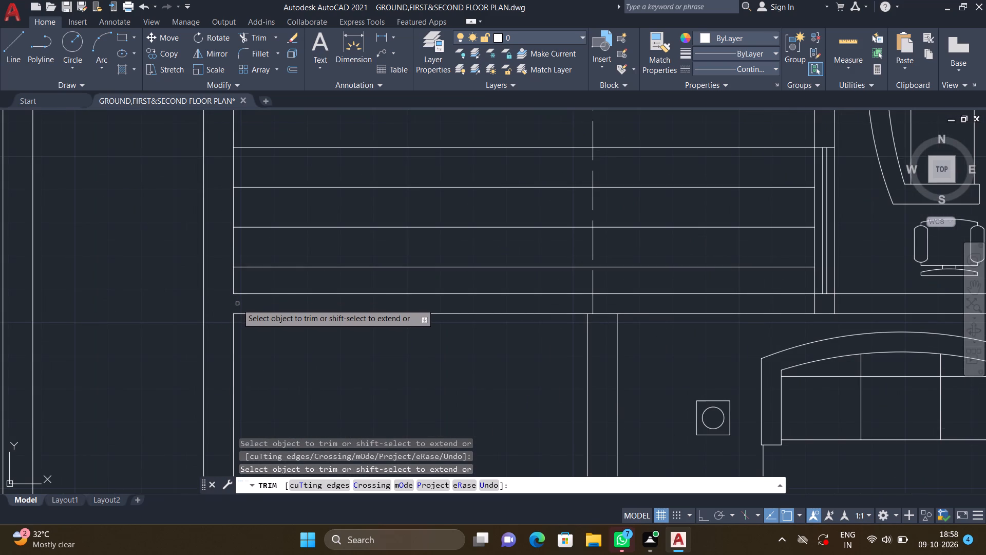
Trim the sitting room's outer west wall line where the lower and upper arms of the projecting niche join it.
{"action": "scroll", "coordinate": [261, 334], "scroll_direction": "down", "scroll_amount": 2}
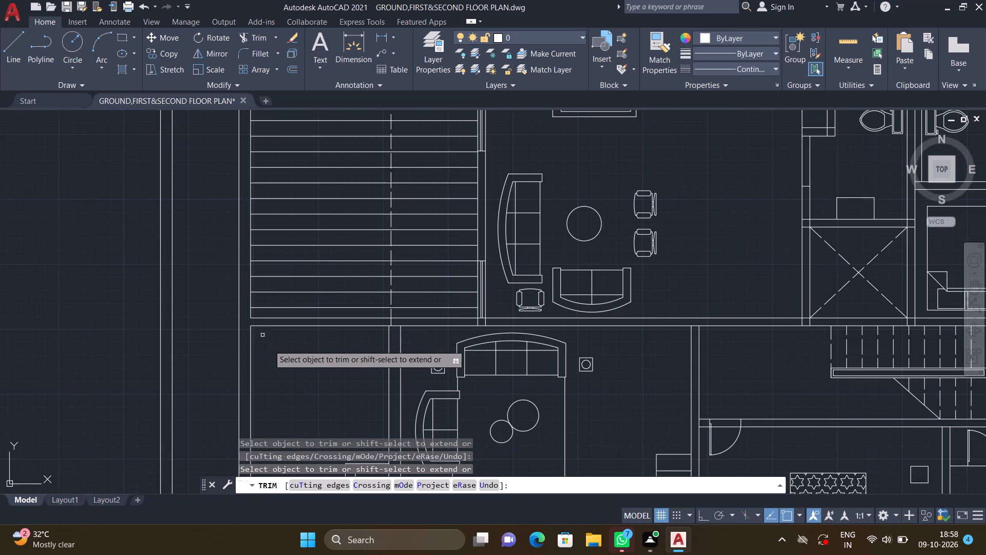
{"action": "scroll", "coordinate": [276, 355], "scroll_direction": "down", "scroll_amount": 1}
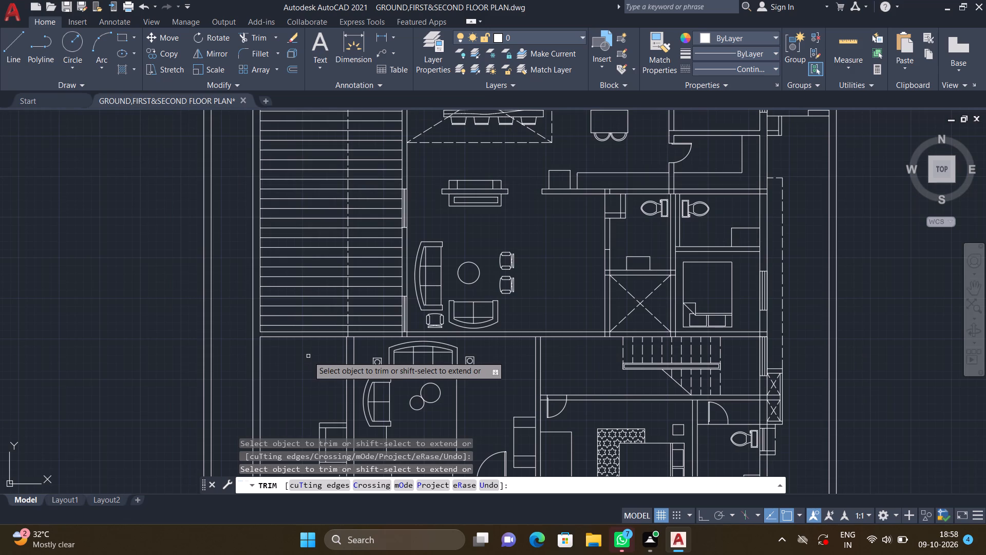
{"action": "scroll", "coordinate": [312, 380], "scroll_direction": "down", "scroll_amount": 1}
{"action": "middle_click_drag", "start_coordinate": [299, 371], "coordinate": [292, 308]}
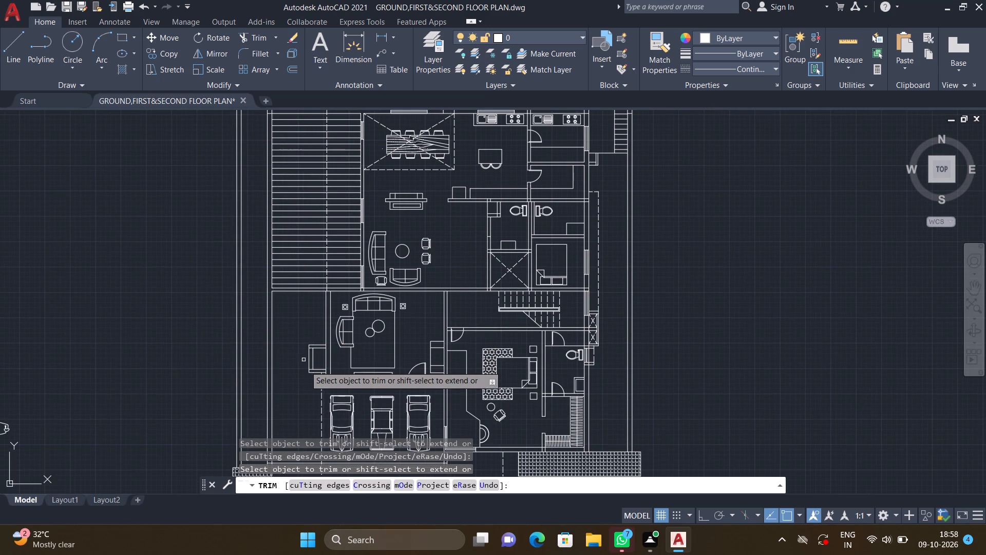
{"action": "scroll", "coordinate": [321, 371], "scroll_direction": "up", "scroll_amount": 2}
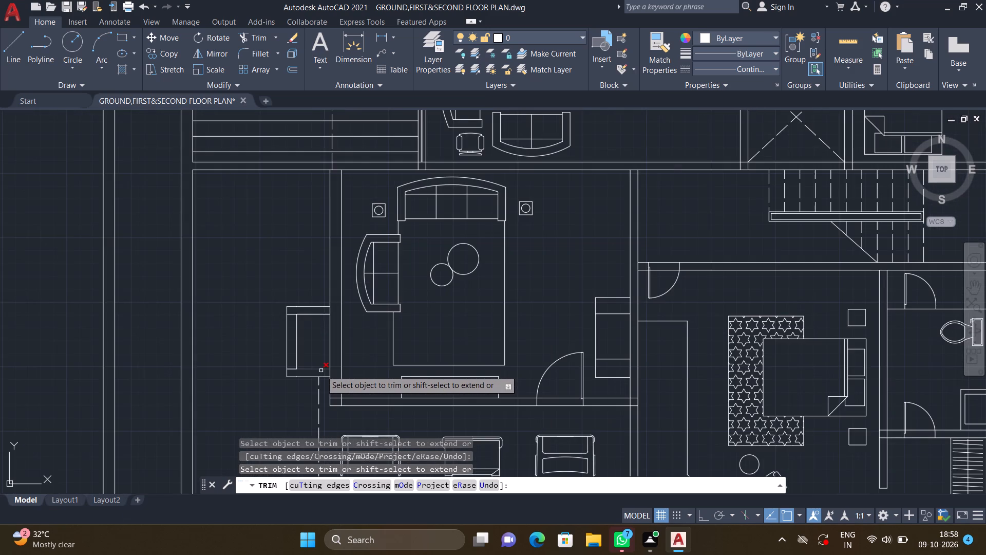
{"action": "scroll", "coordinate": [329, 373], "scroll_direction": "up", "scroll_amount": 3}
{"action": "left_click", "coordinate": [323, 372]}
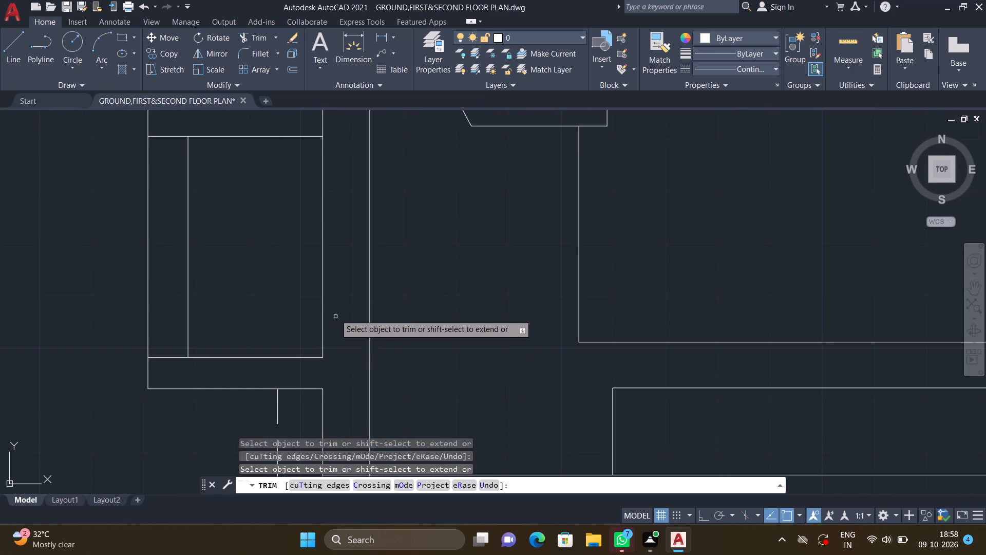
{"action": "scroll", "coordinate": [335, 295], "scroll_direction": "down", "scroll_amount": 2}
{"action": "middle_click_drag", "start_coordinate": [337, 251], "coordinate": [334, 303]}
{"action": "scroll", "coordinate": [329, 278], "scroll_direction": "up", "scroll_amount": 2}
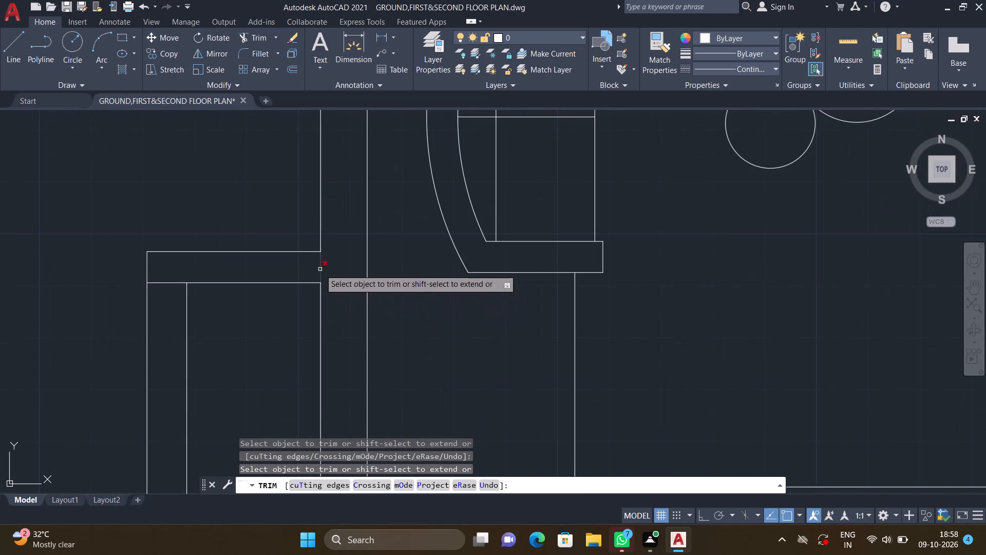
{"action": "left_click", "coordinate": [319, 268]}
Trim the crossing inner wall line ends at the sitting room's southwest corner.
{"action": "scroll", "coordinate": [344, 291], "scroll_direction": "down", "scroll_amount": 3}
{"action": "middle_click_drag", "start_coordinate": [350, 322], "coordinate": [330, 271]}
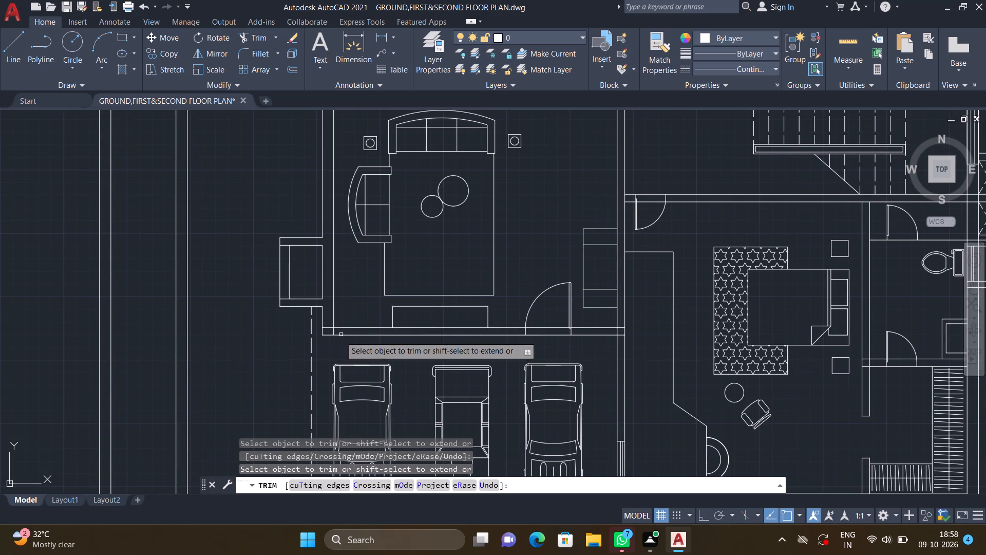
{"action": "scroll", "coordinate": [323, 342], "scroll_direction": "up", "scroll_amount": 3}
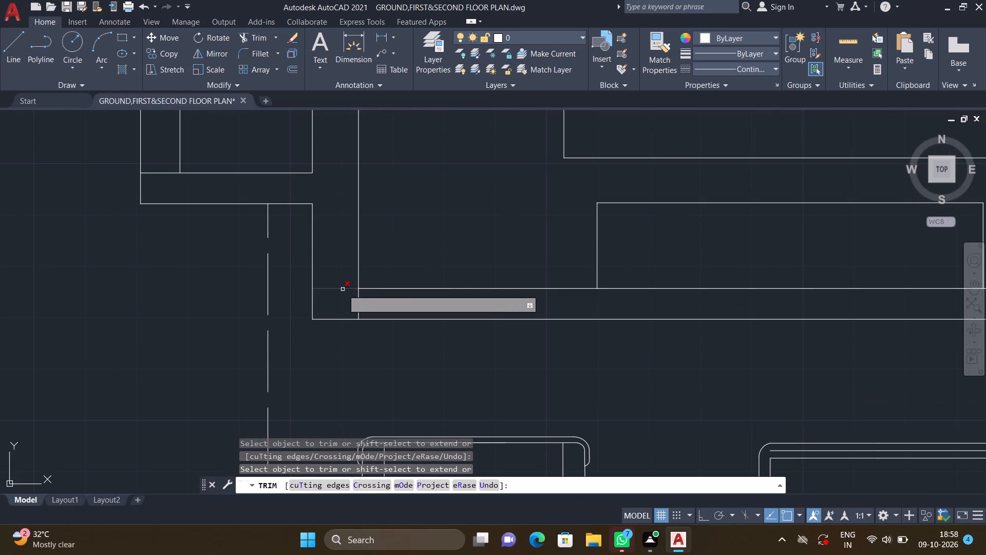
{"action": "left_click", "coordinate": [343, 289]}
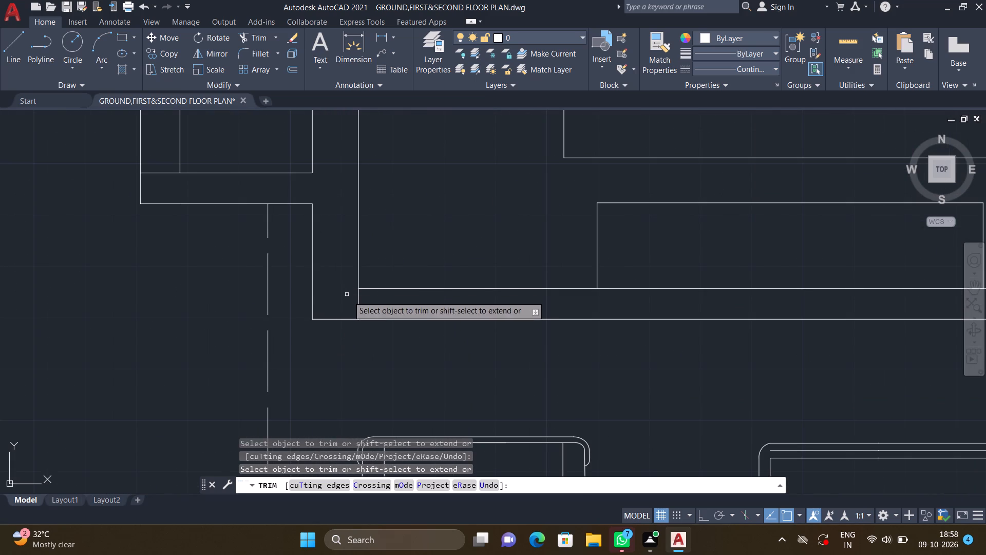
{"action": "left_click", "coordinate": [357, 306]}
Trim the upper line of the wall above the parked cars between the jambs of the sitting room door.
{"action": "scroll", "coordinate": [402, 368], "scroll_direction": "down", "scroll_amount": 3}
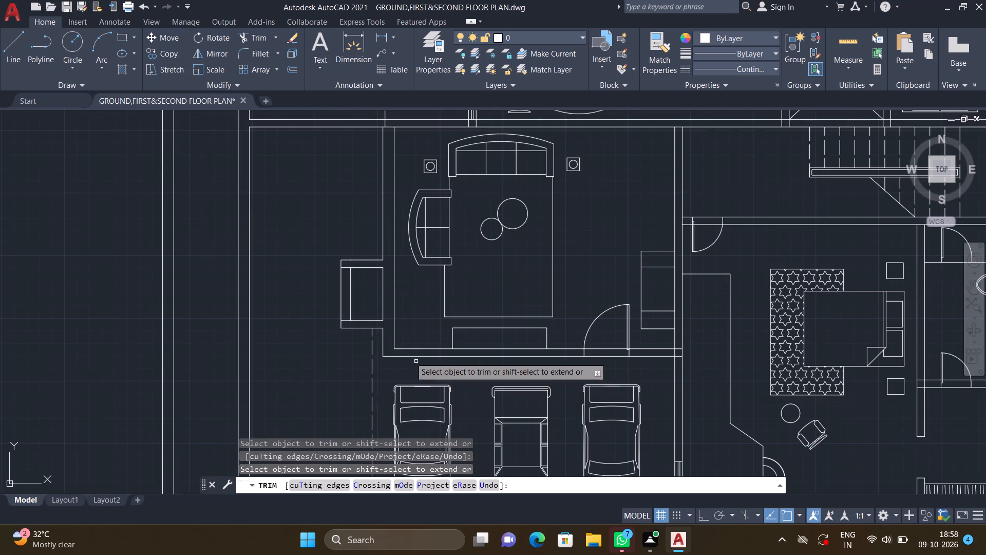
{"action": "middle_click_drag", "start_coordinate": [429, 366], "coordinate": [361, 320]}
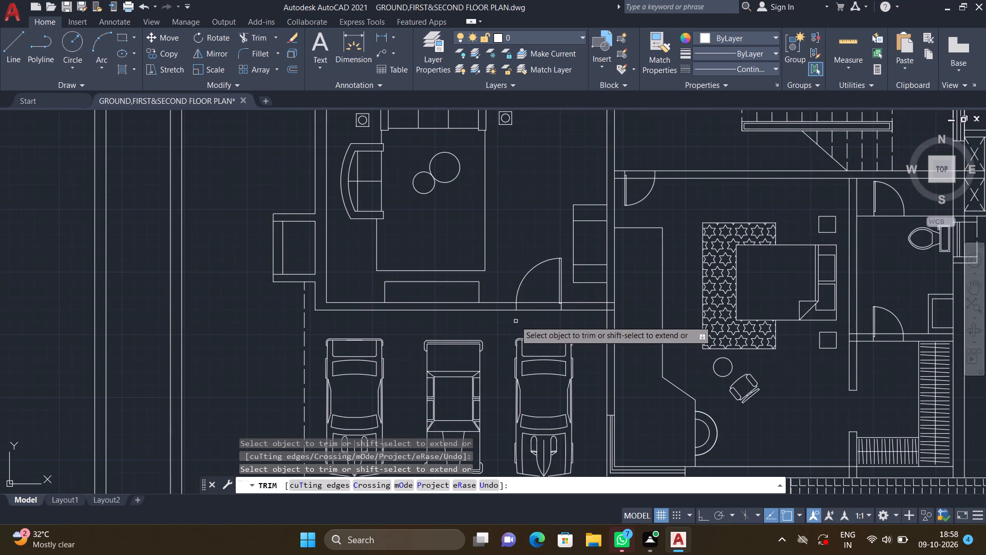
{"action": "middle_click_drag", "start_coordinate": [501, 313], "coordinate": [461, 300]}
{"action": "scroll", "coordinate": [507, 312], "scroll_direction": "up", "scroll_amount": 1}
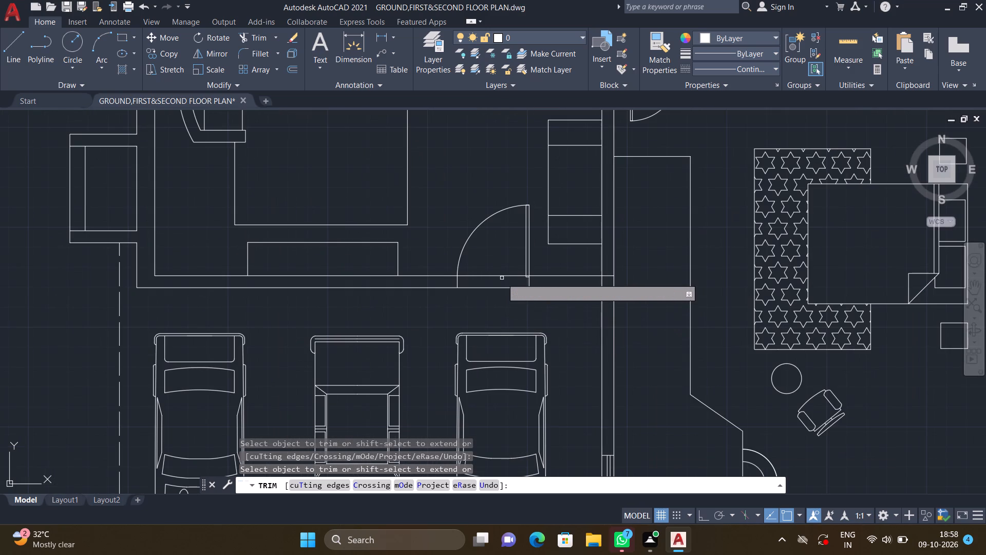
{"action": "double_click", "coordinate": [501, 275]}
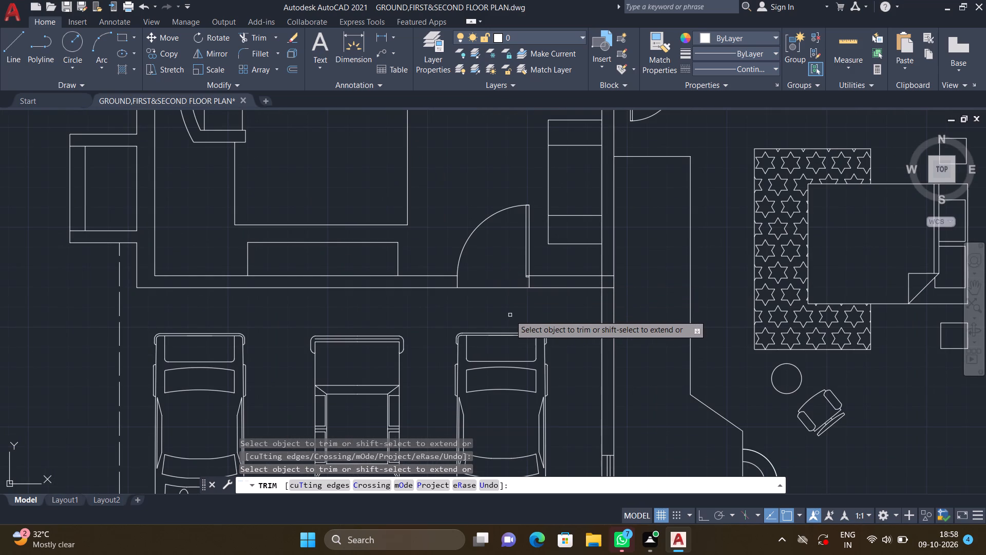
Trim the overlapping lines where the wall above the parked cars meets the bedroom's west wall.
{"action": "middle_click_drag", "start_coordinate": [508, 319], "coordinate": [426, 307]}
{"action": "scroll", "coordinate": [528, 267], "scroll_direction": "up", "scroll_amount": 2}
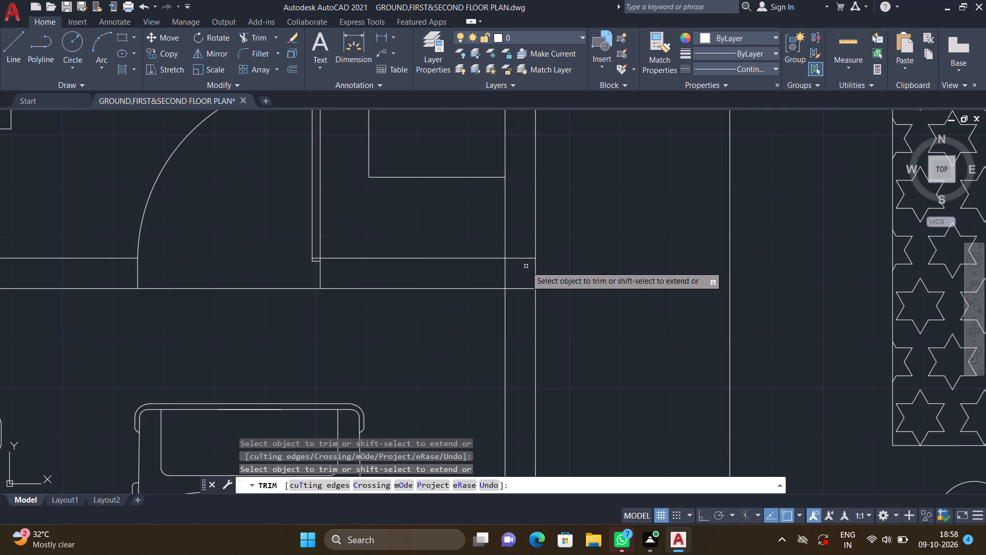
{"action": "scroll", "coordinate": [525, 266], "scroll_direction": "up", "scroll_amount": 1}
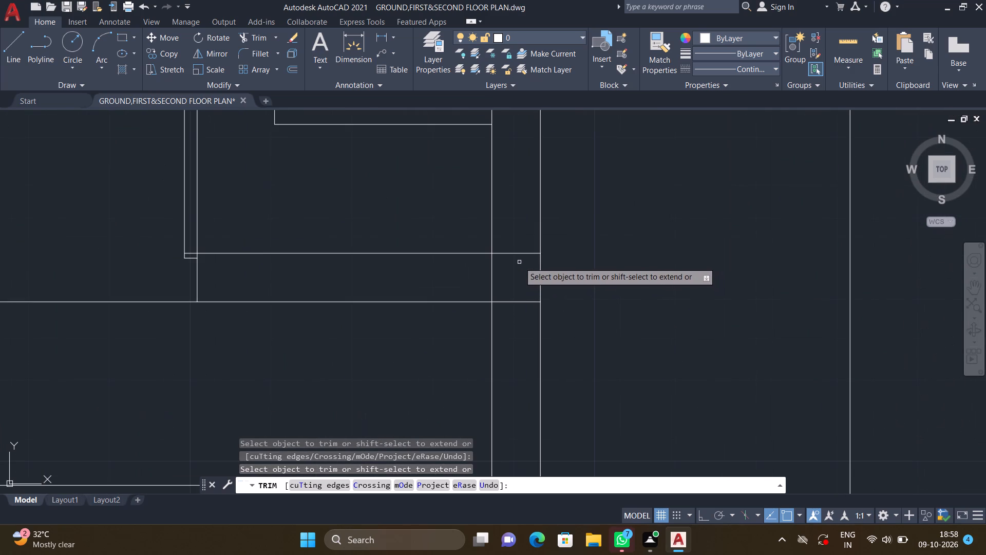
{"action": "left_click", "coordinate": [514, 253]}
{"action": "left_click", "coordinate": [504, 300]}
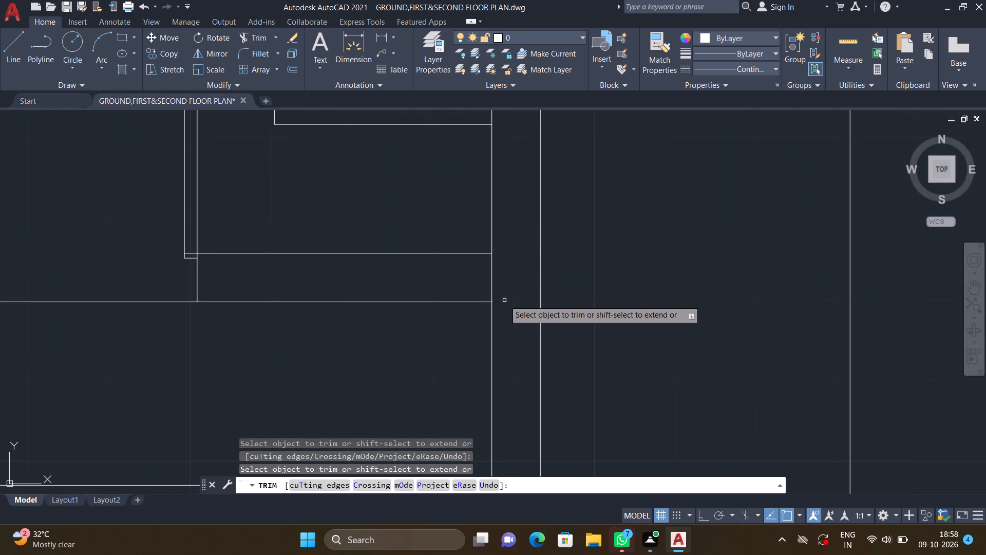
{"action": "left_click", "coordinate": [491, 285]}
Trim the overlapping wall lines at the parking's southwest corner, where its south wall meets the west boundary wall beside the hatched strip.
{"action": "scroll", "coordinate": [535, 298], "scroll_direction": "down", "scroll_amount": 5}
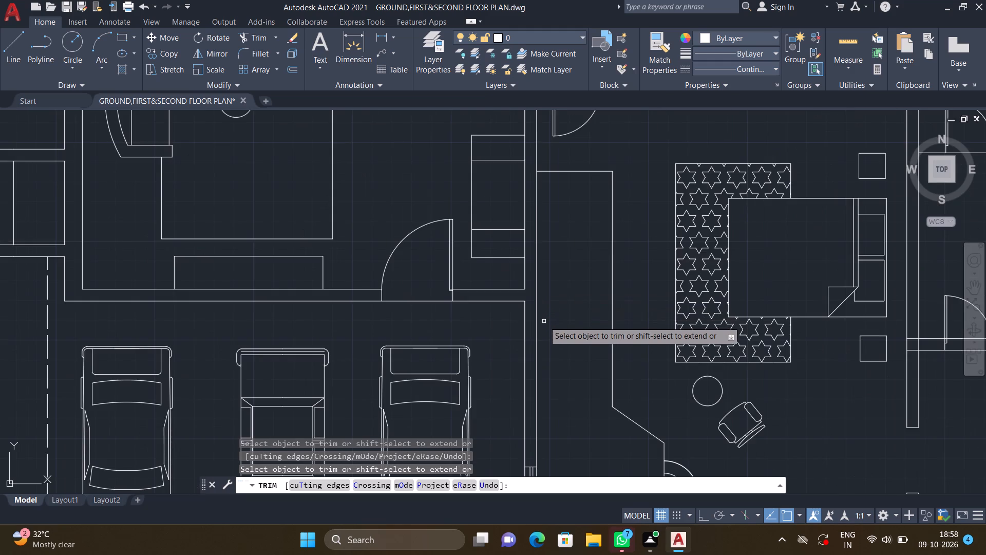
{"action": "middle_click_drag", "start_coordinate": [542, 335], "coordinate": [507, 330]}
{"action": "scroll", "coordinate": [522, 324], "scroll_direction": "down", "scroll_amount": 2}
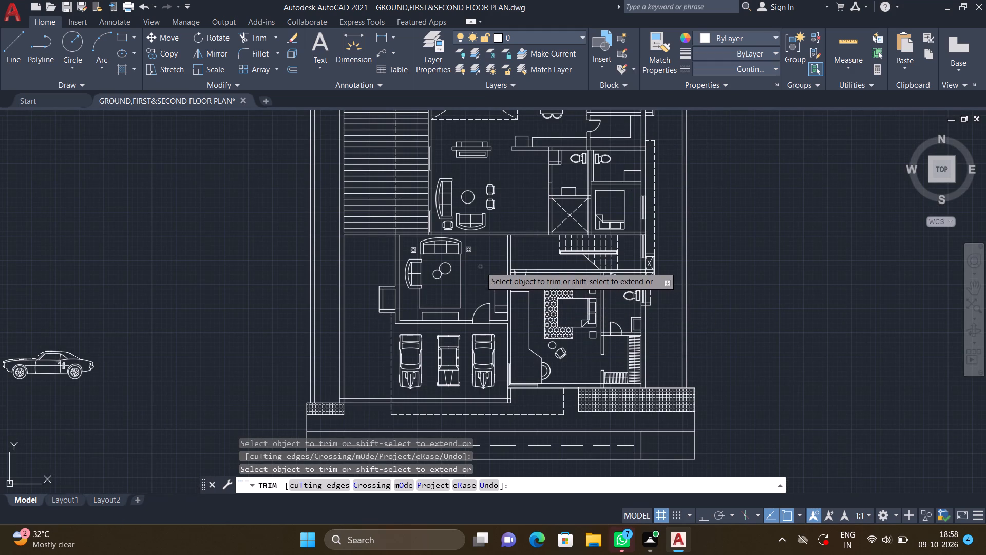
{"action": "middle_click_drag", "start_coordinate": [388, 373], "coordinate": [374, 318]}
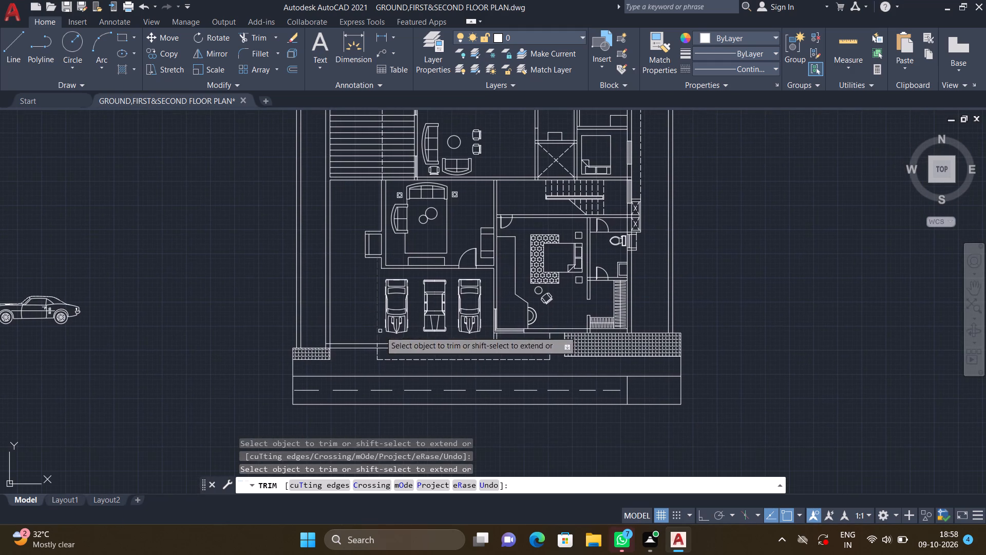
{"action": "scroll", "coordinate": [305, 356], "scroll_direction": "up", "scroll_amount": 2}
{"action": "scroll", "coordinate": [364, 335], "scroll_direction": "up", "scroll_amount": 3}
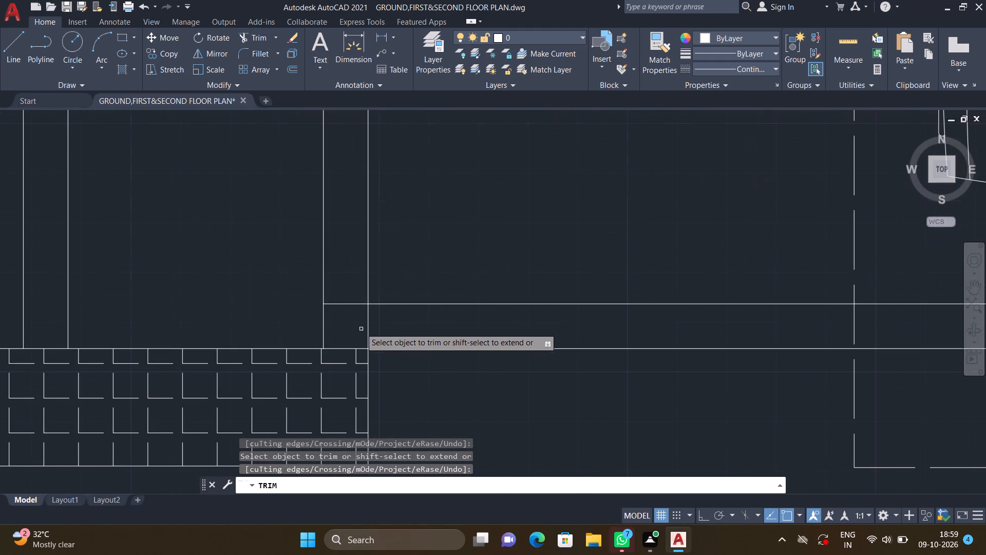
{"action": "double_click", "coordinate": [354, 304]}
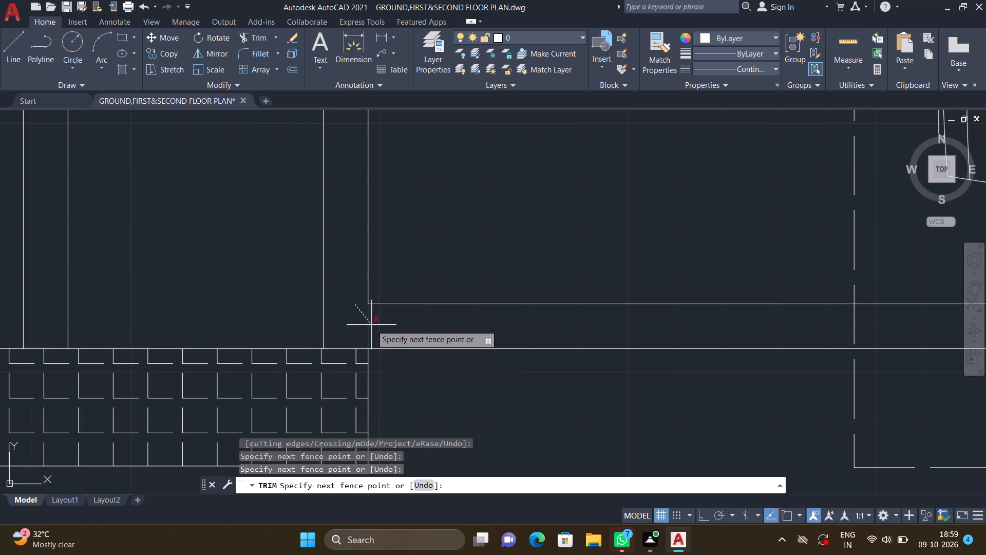
{"action": "double_click", "coordinate": [371, 325]}
{"action": "scroll", "coordinate": [480, 321], "scroll_direction": "down", "scroll_amount": 4}
{"action": "middle_click_drag", "start_coordinate": [519, 335], "coordinate": [396, 342]}
{"action": "scroll", "coordinate": [410, 347], "scroll_direction": "down", "scroll_amount": 2}
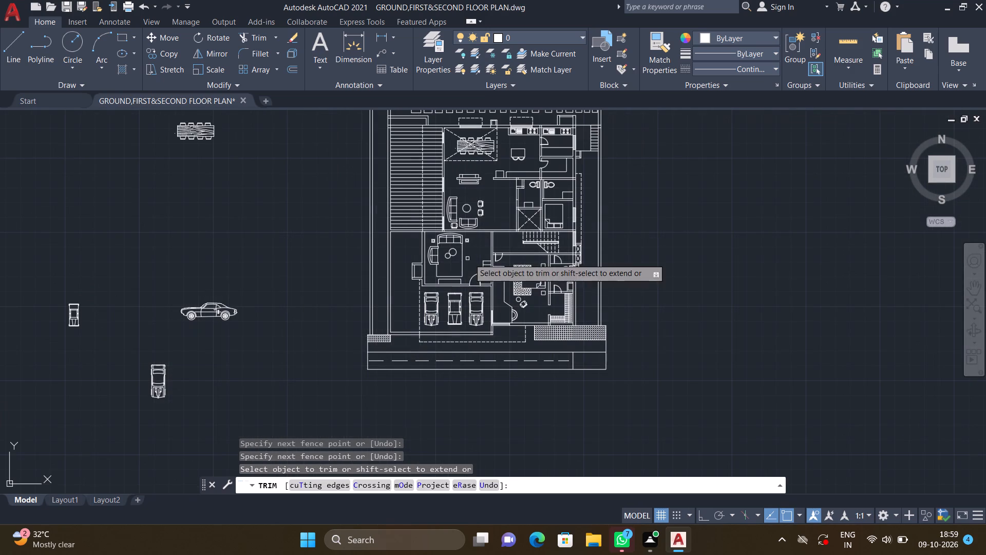
Trim the lower line of the living room's south wall between the two faces of the sitting room's east wall.
{"action": "middle_click_drag", "start_coordinate": [483, 237], "coordinate": [430, 272]}
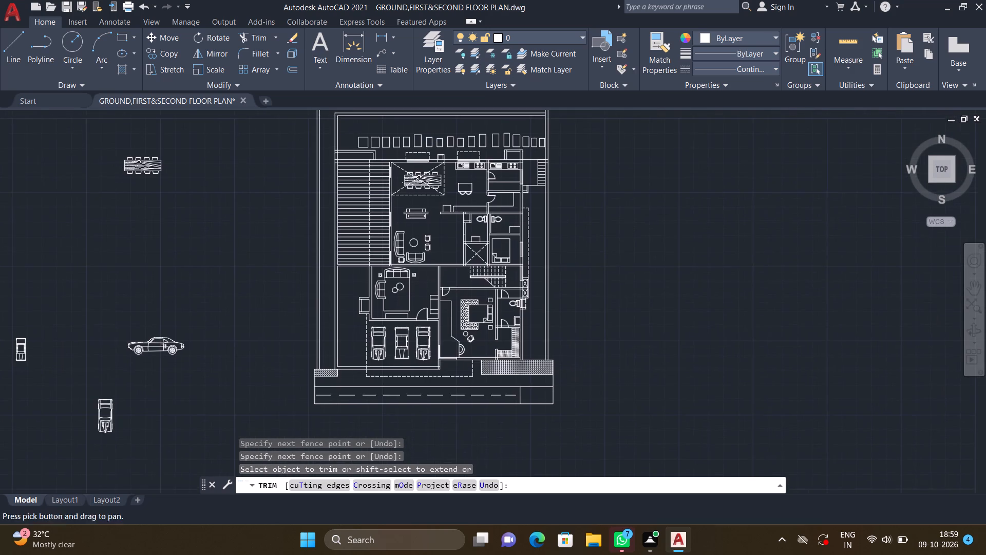
{"action": "scroll", "coordinate": [452, 261], "scroll_direction": "up", "scroll_amount": 4}
{"action": "scroll", "coordinate": [355, 292], "scroll_direction": "up", "scroll_amount": 1}
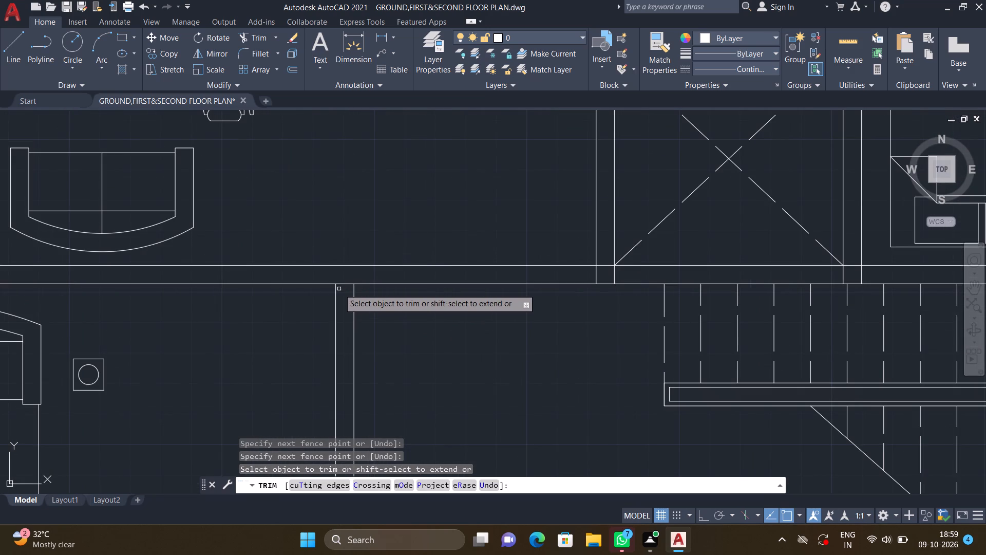
{"action": "left_click", "coordinate": [349, 284]}
Trim the two vertical line ends crossing the living room's south wall where its west window wall meets it.
{"action": "scroll", "coordinate": [402, 333], "scroll_direction": "down", "scroll_amount": 2}
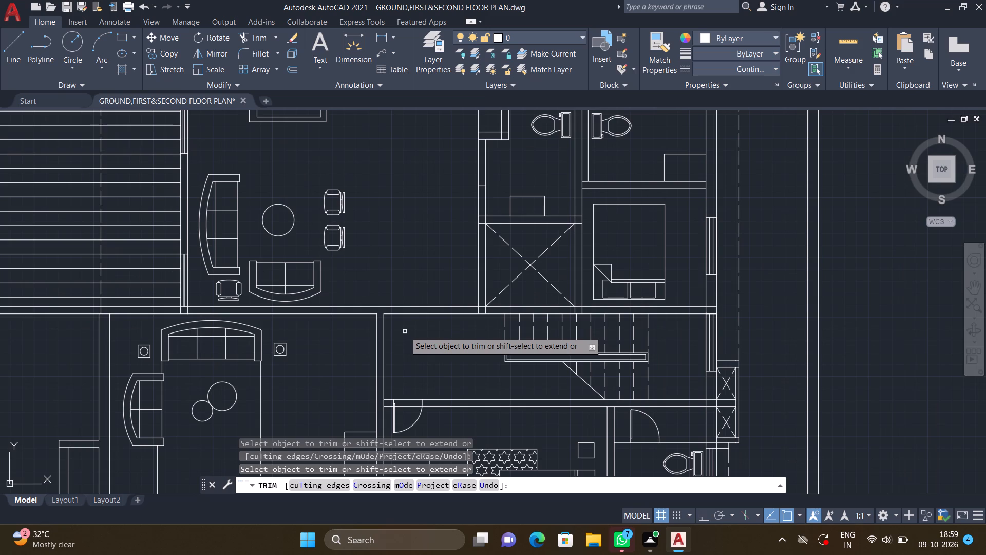
{"action": "middle_click_drag", "start_coordinate": [141, 285], "coordinate": [192, 271]}
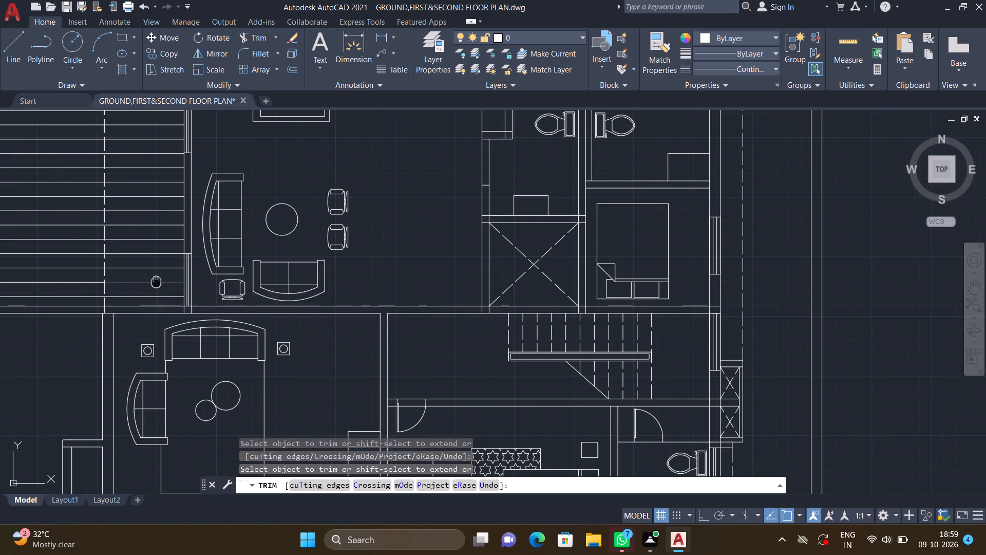
{"action": "middle_click_drag", "start_coordinate": [192, 271], "coordinate": [272, 243]}
{"action": "scroll", "coordinate": [313, 264], "scroll_direction": "up", "scroll_amount": 4}
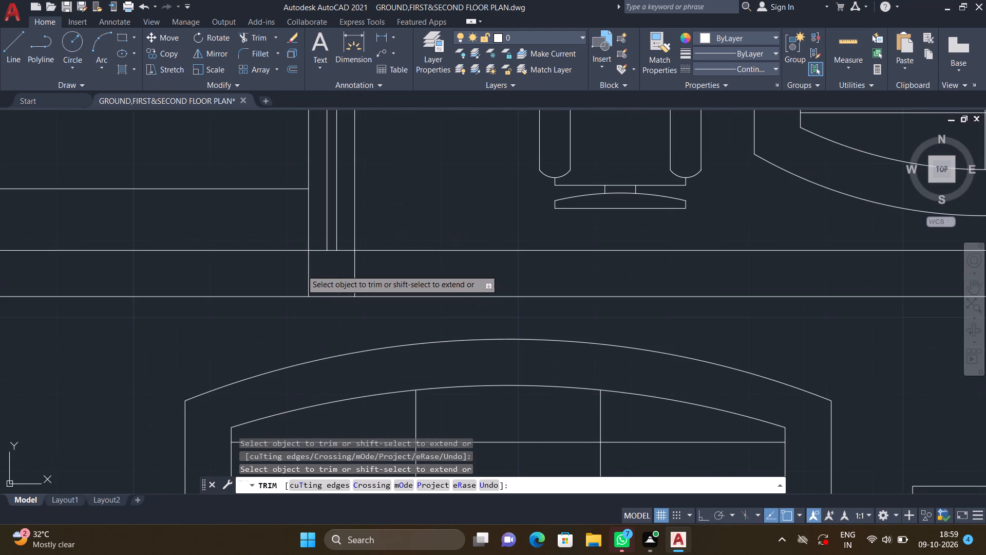
{"action": "left_click", "coordinate": [308, 270]}
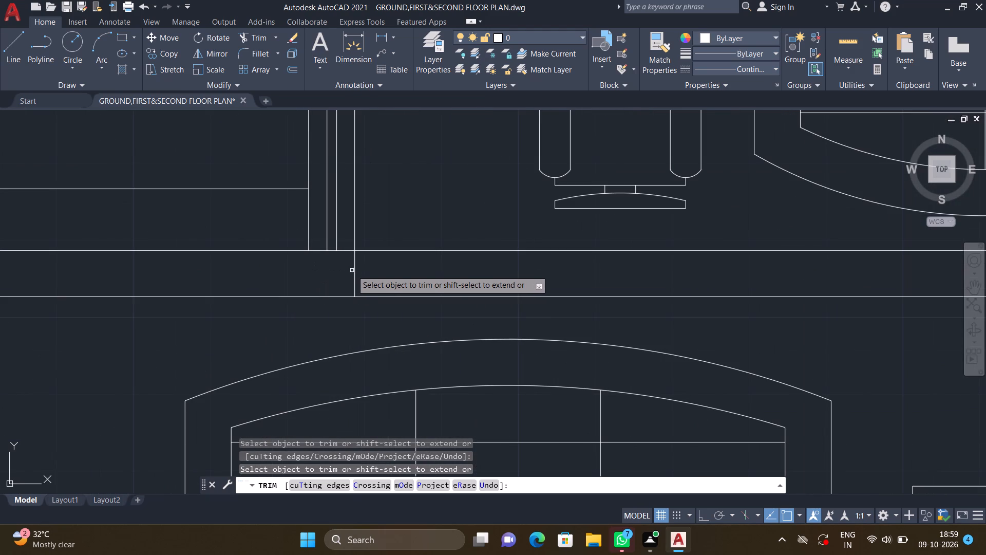
{"action": "left_click", "coordinate": [355, 272]}
Trim the overlapping lines where both sides of the small projection between the dining and kitchen windows join the north wall.
{"action": "scroll", "coordinate": [385, 219], "scroll_direction": "down", "scroll_amount": 5}
{"action": "middle_click_drag", "start_coordinate": [443, 270], "coordinate": [380, 254]}
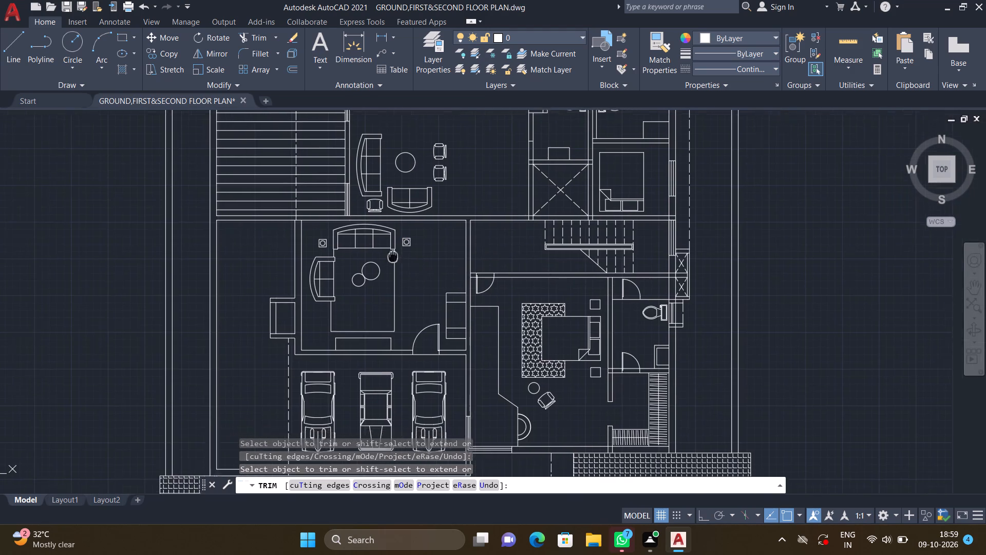
{"action": "middle_click_drag", "start_coordinate": [380, 254], "coordinate": [378, 254]}
{"action": "scroll", "coordinate": [401, 253], "scroll_direction": "down", "scroll_amount": 1}
{"action": "middle_click_drag", "start_coordinate": [418, 340], "coordinate": [412, 294]}
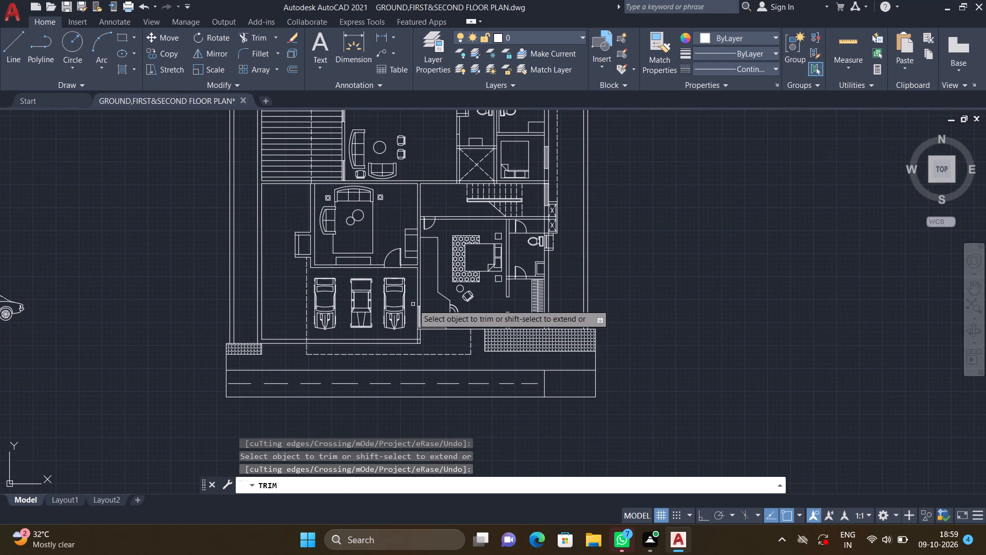
{"action": "middle_click_drag", "start_coordinate": [478, 296], "coordinate": [473, 372]}
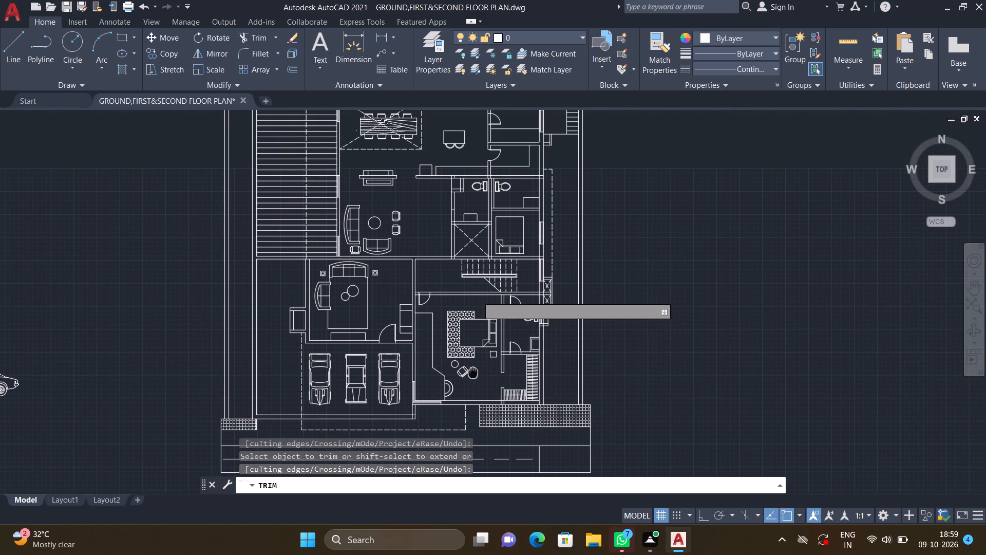
{"action": "middle_click_drag", "start_coordinate": [424, 200], "coordinate": [442, 326]}
{"action": "scroll", "coordinate": [418, 254], "scroll_direction": "down", "scroll_amount": 1}
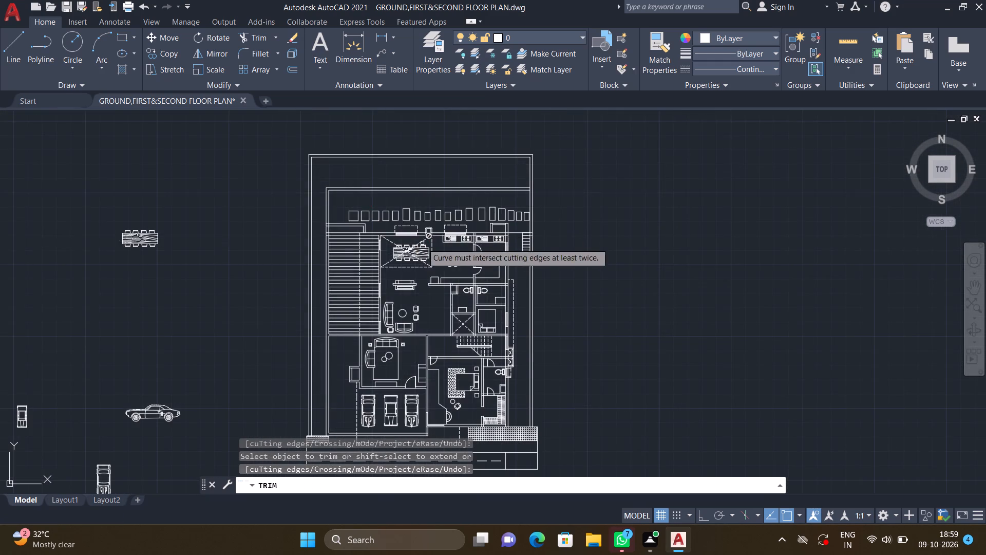
{"action": "scroll", "coordinate": [424, 245], "scroll_direction": "up", "scroll_amount": 6}
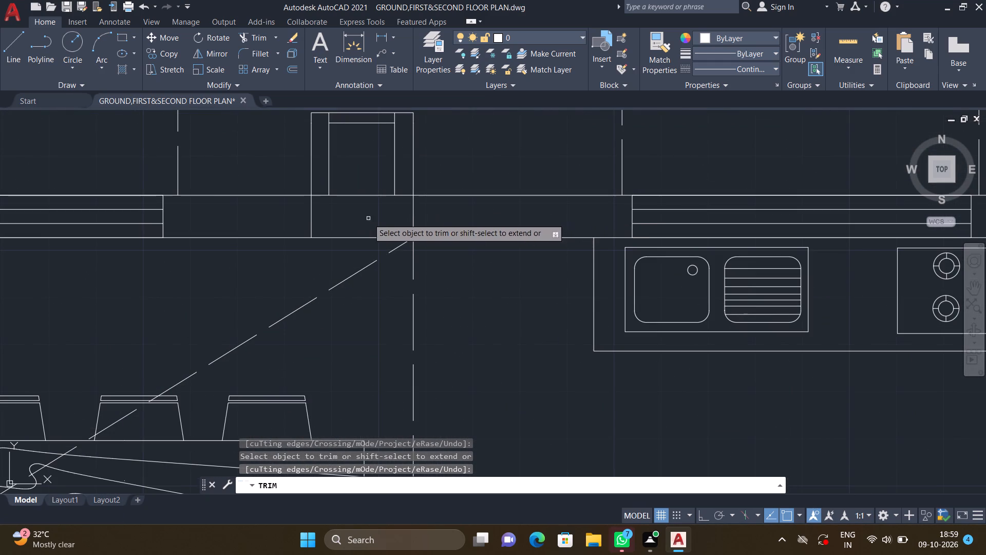
{"action": "left_click", "coordinate": [321, 194]}
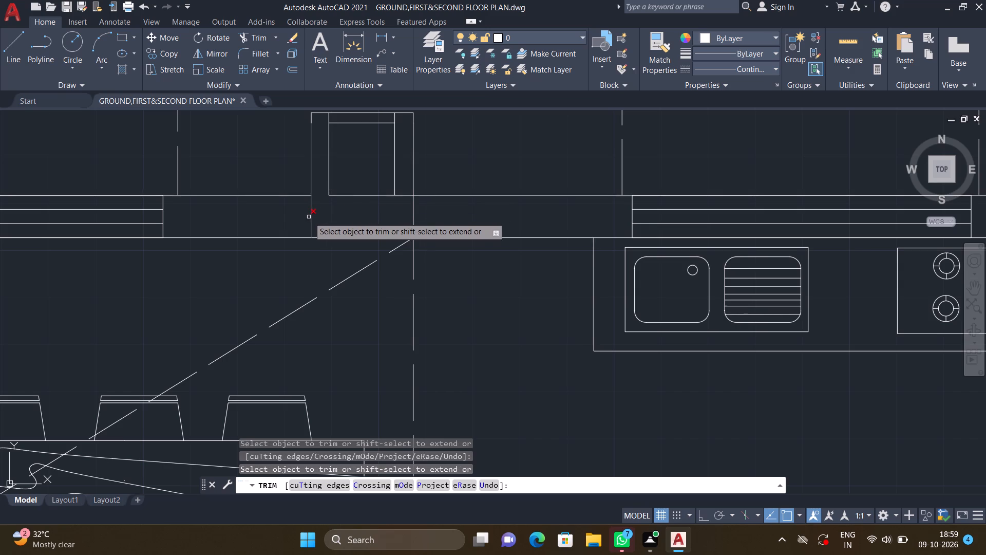
{"action": "left_click", "coordinate": [311, 213]}
{"action": "scroll", "coordinate": [408, 199], "scroll_direction": "up", "scroll_amount": 1}
{"action": "left_click", "coordinate": [406, 193]}
{"action": "scroll", "coordinate": [437, 252], "scroll_direction": "down", "scroll_amount": 2}
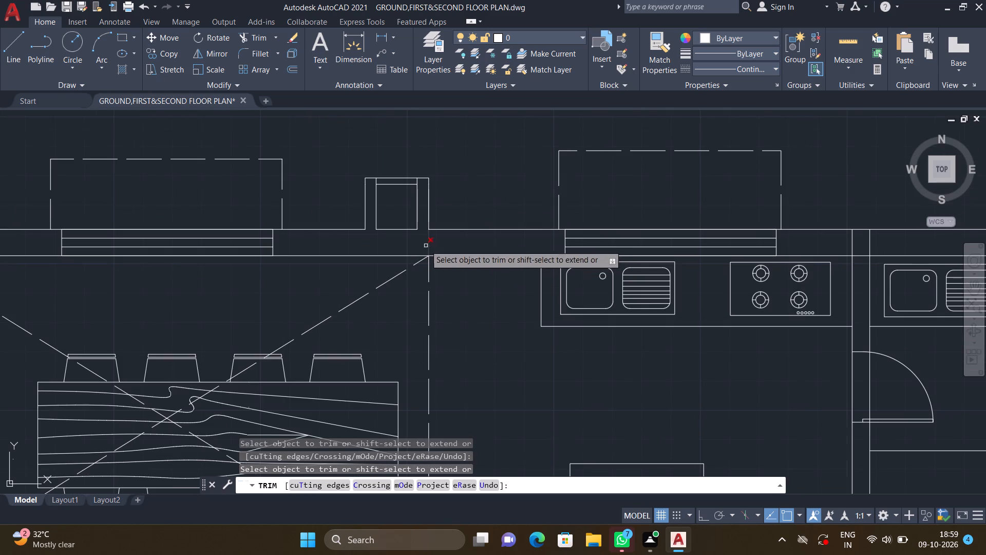
{"action": "scroll", "coordinate": [429, 242], "scroll_direction": "up", "scroll_amount": 1}
{"action": "left_click", "coordinate": [426, 240]}
Trim the crossing lines where the partition between the two kitchens meets the north wall.
{"action": "scroll", "coordinate": [309, 284], "scroll_direction": "down", "scroll_amount": 2}
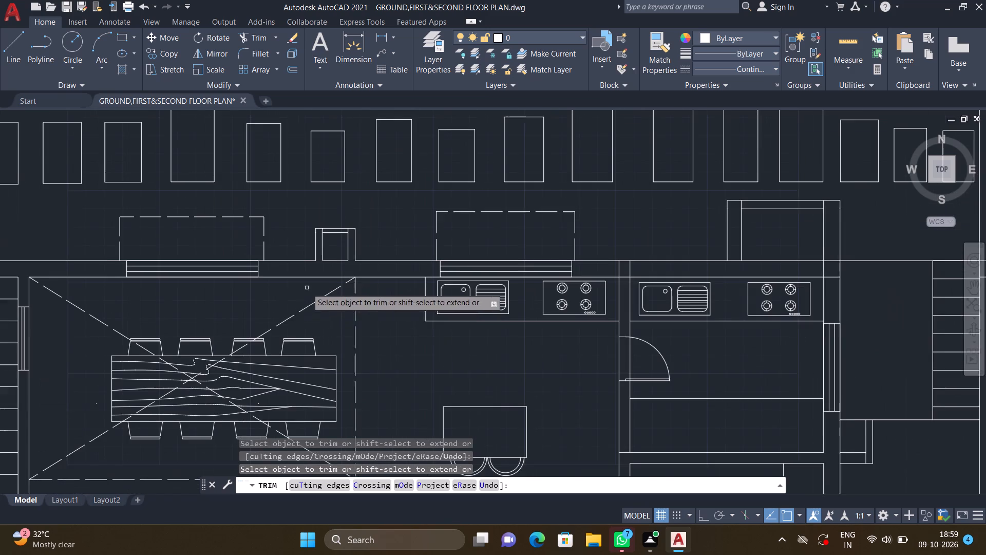
{"action": "middle_click_drag", "start_coordinate": [281, 298], "coordinate": [357, 298]}
{"action": "scroll", "coordinate": [245, 304], "scroll_direction": "down", "scroll_amount": 1}
{"action": "middle_click_drag", "start_coordinate": [246, 305], "coordinate": [267, 303]}
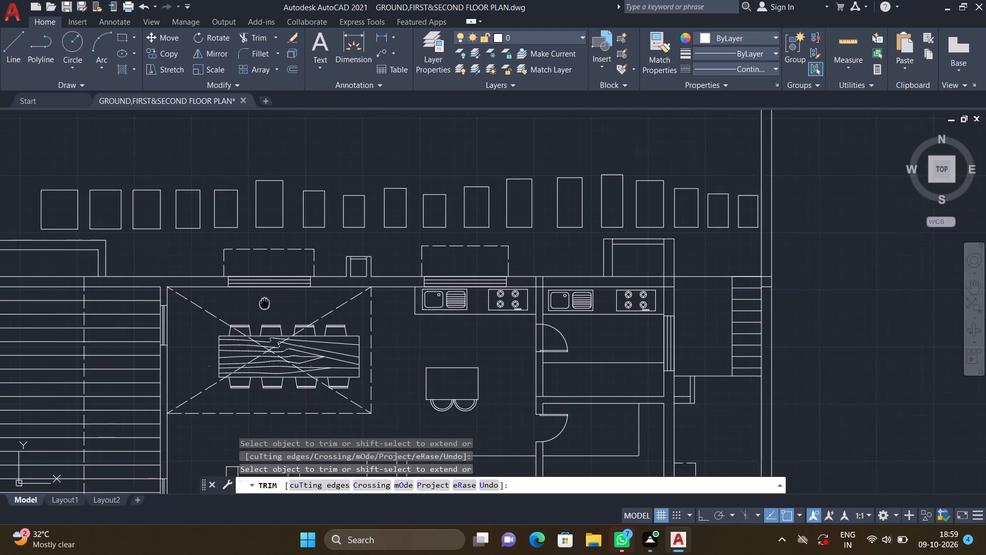
{"action": "middle_click_drag", "start_coordinate": [267, 303], "coordinate": [269, 300]}
{"action": "scroll", "coordinate": [406, 322], "scroll_direction": "down", "scroll_amount": 1}
{"action": "middle_click_drag", "start_coordinate": [436, 332], "coordinate": [389, 312]}
{"action": "scroll", "coordinate": [456, 282], "scroll_direction": "up", "scroll_amount": 3}
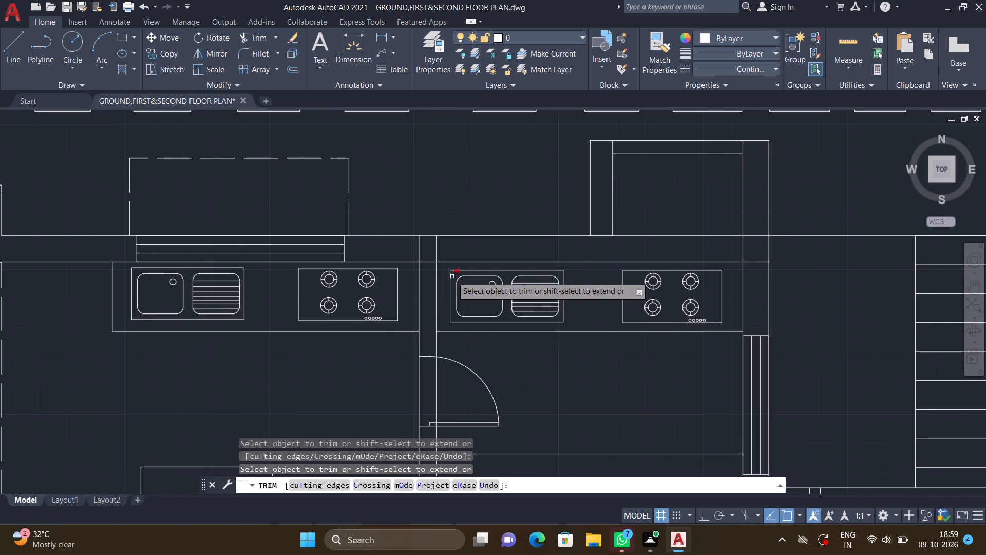
{"action": "scroll", "coordinate": [433, 260], "scroll_direction": "up", "scroll_amount": 2}
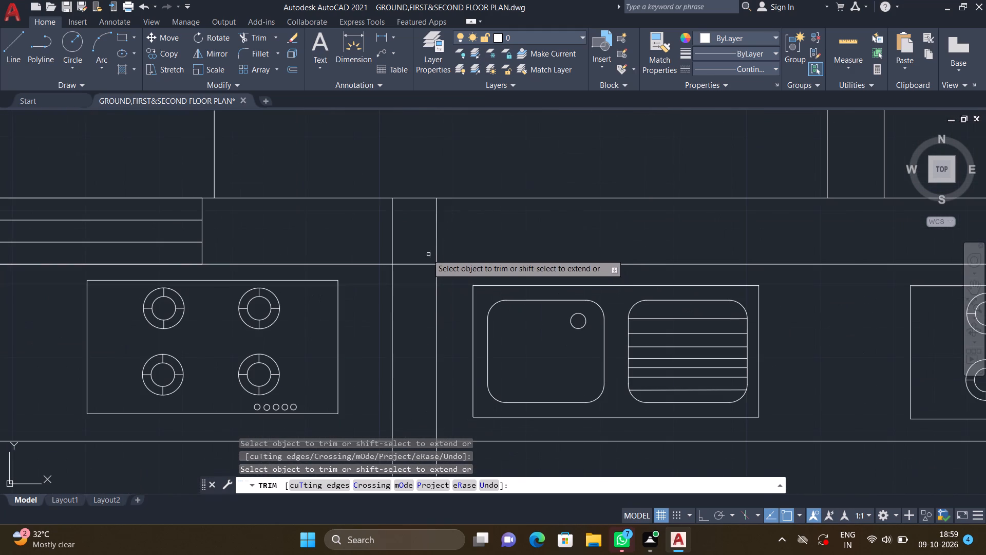
{"action": "left_click", "coordinate": [393, 238]}
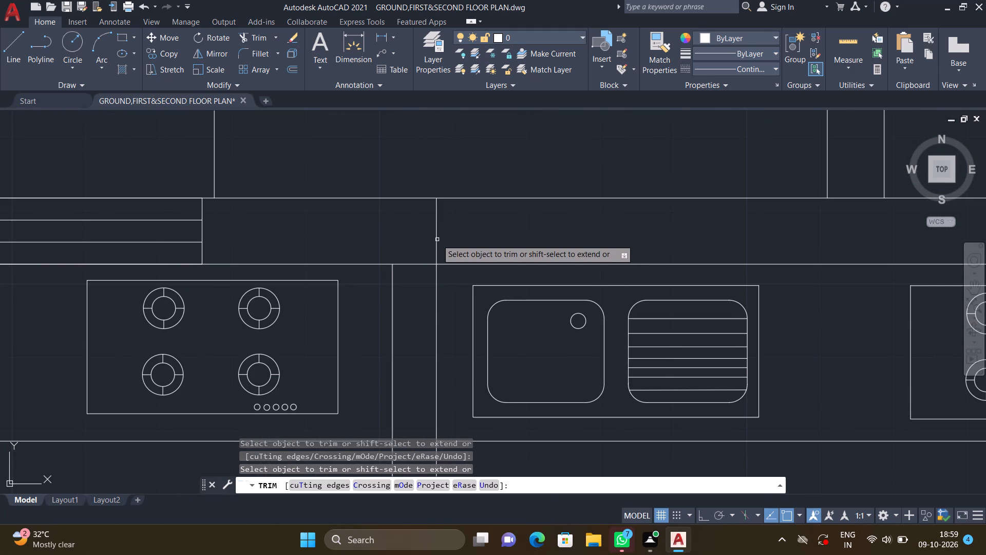
{"action": "left_click", "coordinate": [437, 239]}
{"action": "left_click", "coordinate": [418, 263]}
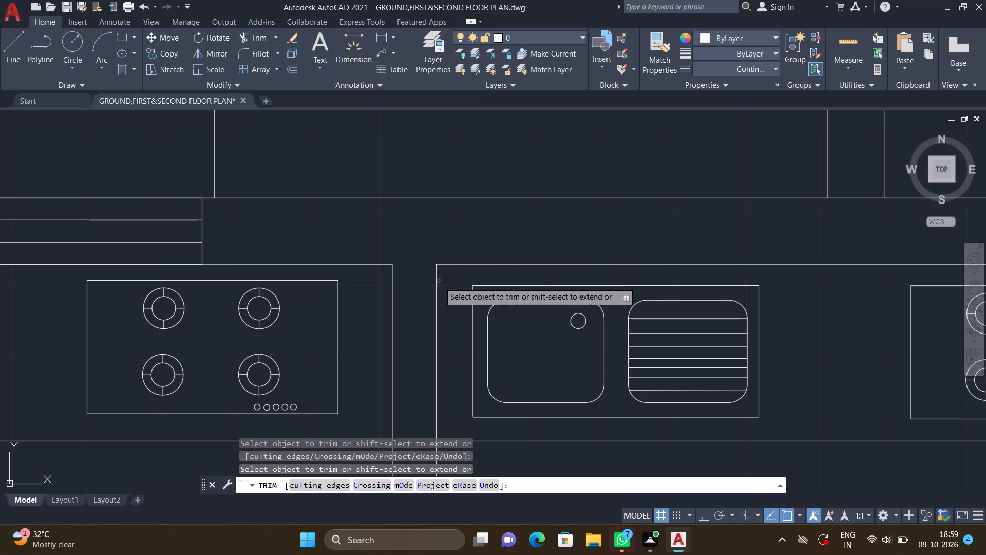
Trim both wall lines across the door opening in the partition between the two kitchens.
{"action": "scroll", "coordinate": [445, 299], "scroll_direction": "down", "scroll_amount": 4}
{"action": "middle_click_drag", "start_coordinate": [441, 342], "coordinate": [406, 298]}
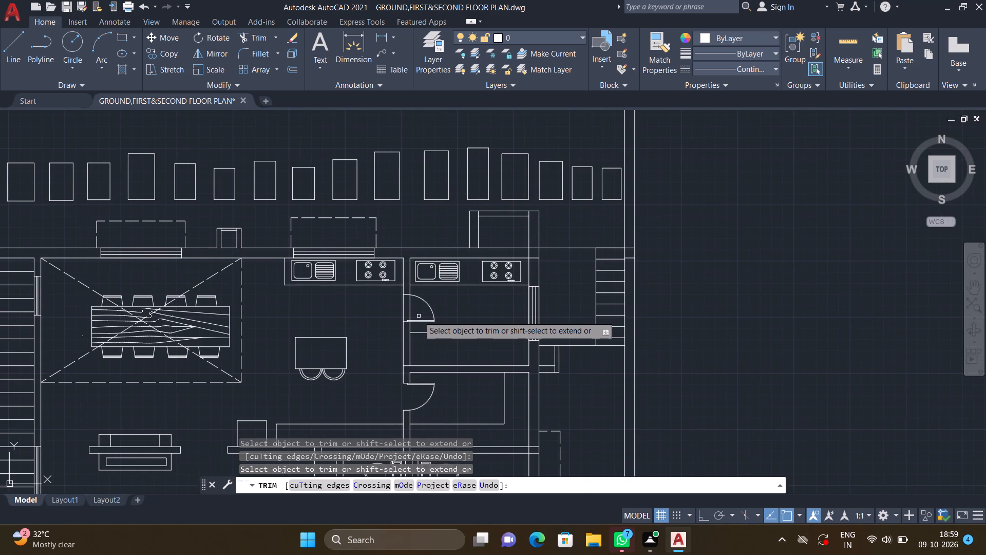
{"action": "scroll", "coordinate": [412, 316], "scroll_direction": "up", "scroll_amount": 2}
{"action": "left_click_drag", "start_coordinate": [381, 296], "coordinate": [385, 298]}
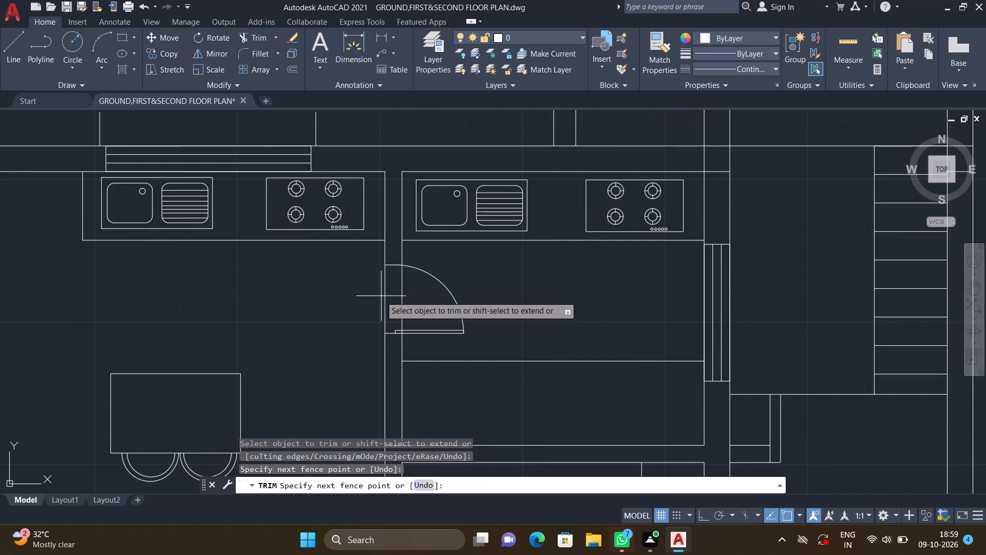
{"action": "left_click_drag", "start_coordinate": [385, 298], "coordinate": [396, 300]}
{"action": "left_click_drag", "start_coordinate": [399, 300], "coordinate": [407, 303]}
{"action": "left_click", "coordinate": [407, 303]}
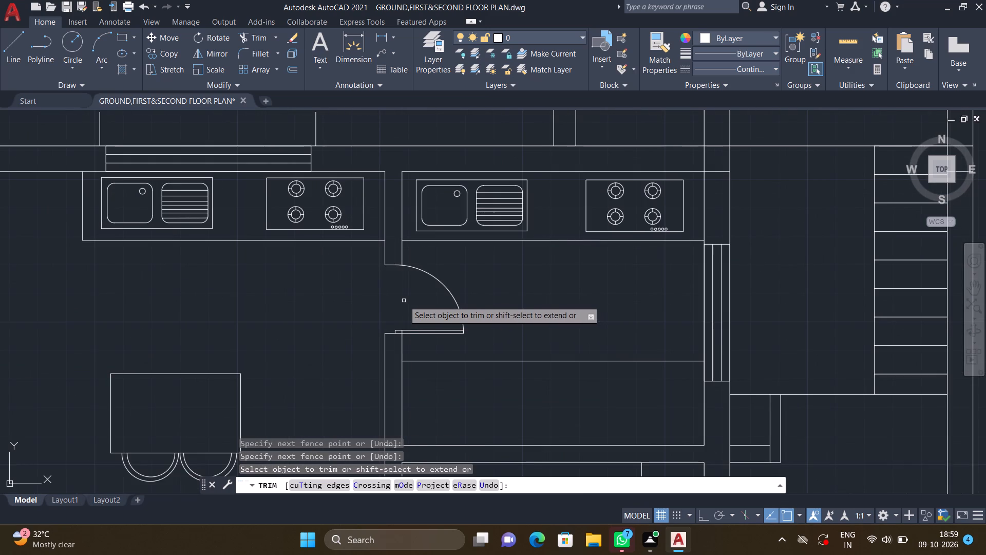
Trim the overlapping lines where the wall north of the toilets meets the east exterior wall.
{"action": "scroll", "coordinate": [402, 300], "scroll_direction": "down", "scroll_amount": 1}
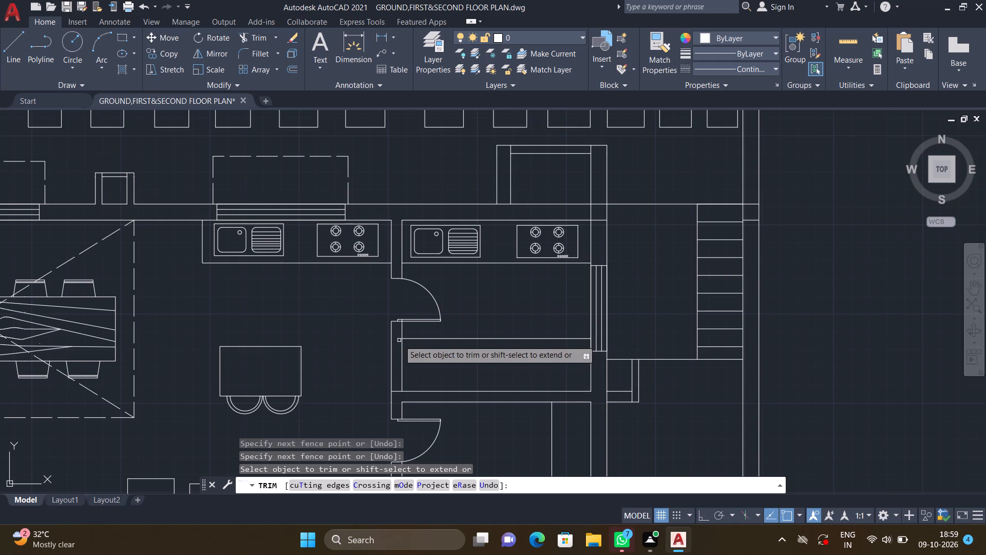
{"action": "scroll", "coordinate": [437, 383], "scroll_direction": "down", "scroll_amount": 1}
{"action": "middle_click_drag", "start_coordinate": [433, 380], "coordinate": [419, 343]}
{"action": "scroll", "coordinate": [419, 344], "scroll_direction": "down", "scroll_amount": 1}
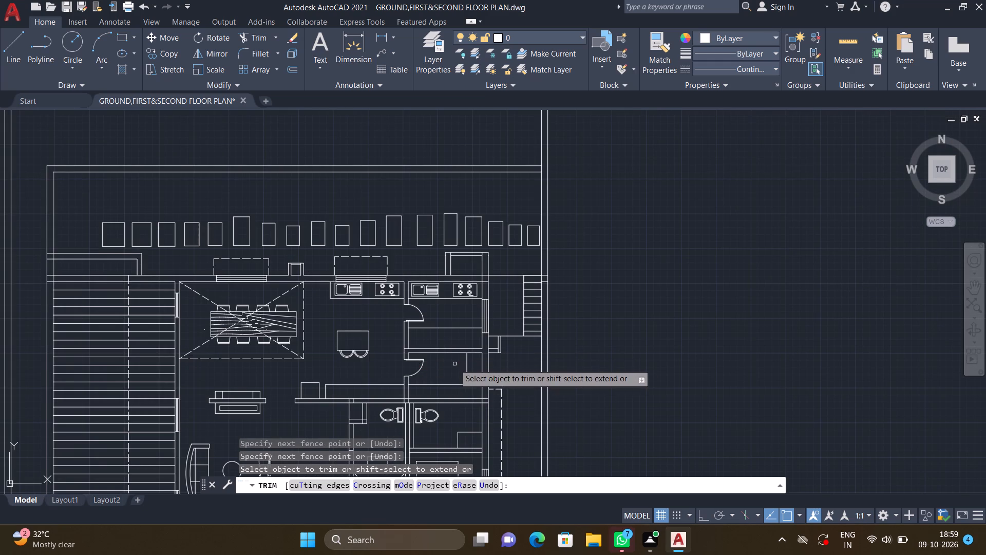
{"action": "middle_click_drag", "start_coordinate": [445, 354], "coordinate": [430, 317]}
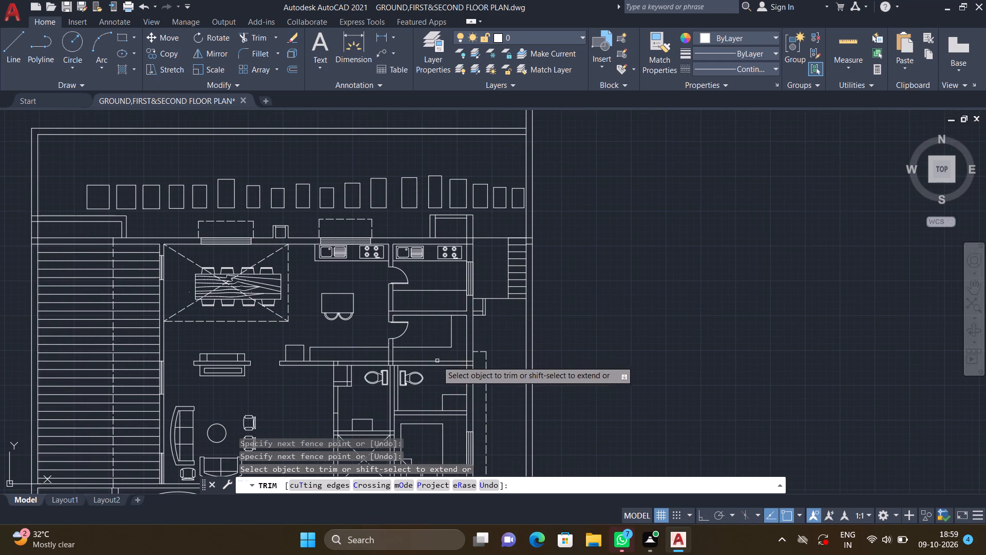
{"action": "middle_click_drag", "start_coordinate": [430, 352], "coordinate": [416, 313]}
{"action": "scroll", "coordinate": [457, 328], "scroll_direction": "up", "scroll_amount": 4}
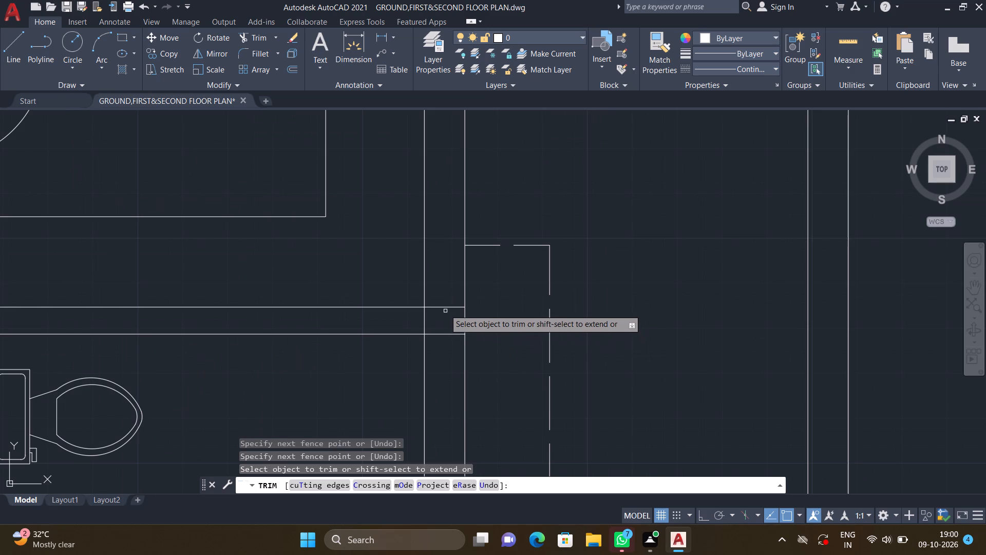
{"action": "left_click", "coordinate": [445, 306]}
{"action": "left_click", "coordinate": [446, 334]}
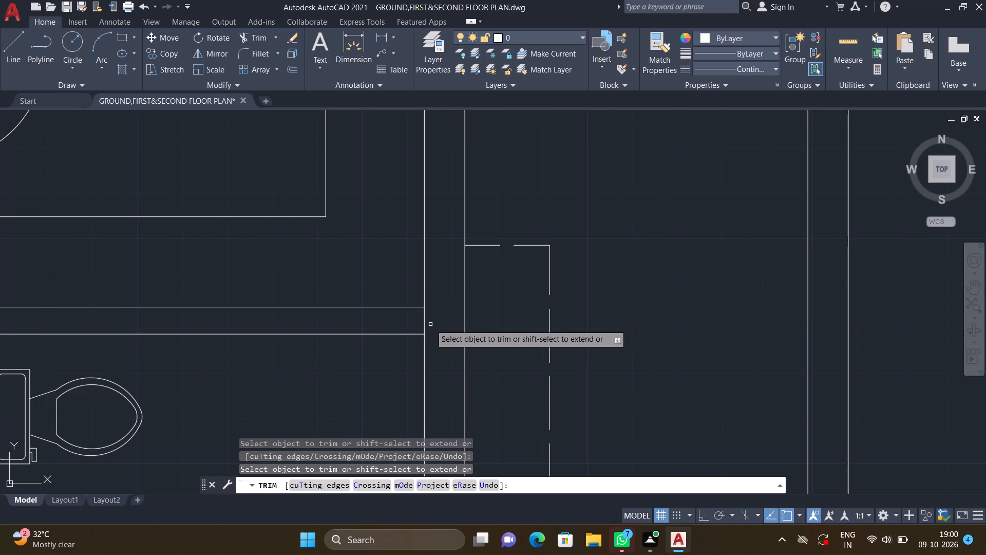
{"action": "left_click", "coordinate": [425, 320]}
Trim the crossing lines where the kitchen's east partition meets the wall north of the toilets.
{"action": "scroll", "coordinate": [399, 355], "scroll_direction": "down", "scroll_amount": 3}
{"action": "middle_click_drag", "start_coordinate": [335, 368], "coordinate": [376, 322]}
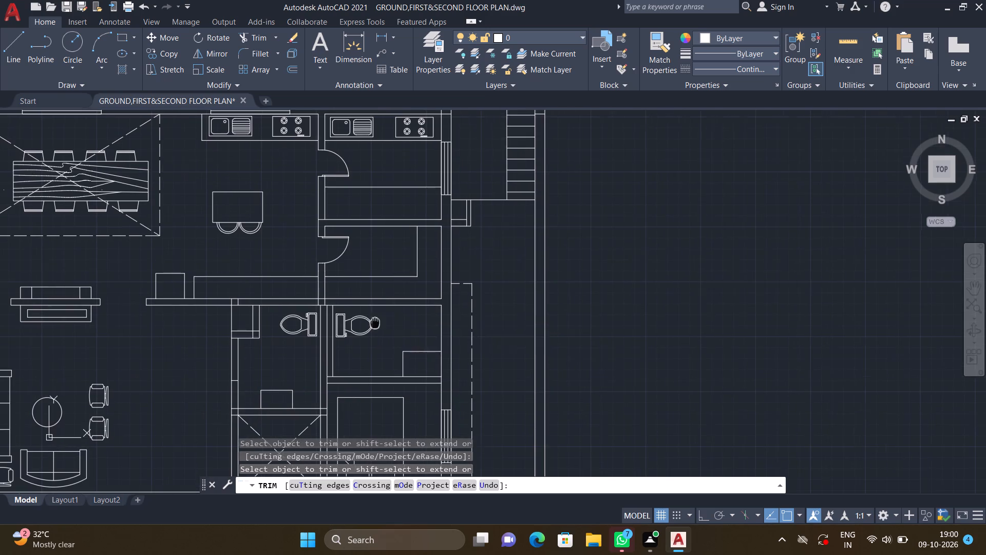
{"action": "scroll", "coordinate": [340, 304], "scroll_direction": "up", "scroll_amount": 3}
{"action": "scroll", "coordinate": [281, 281], "scroll_direction": "up", "scroll_amount": 2}
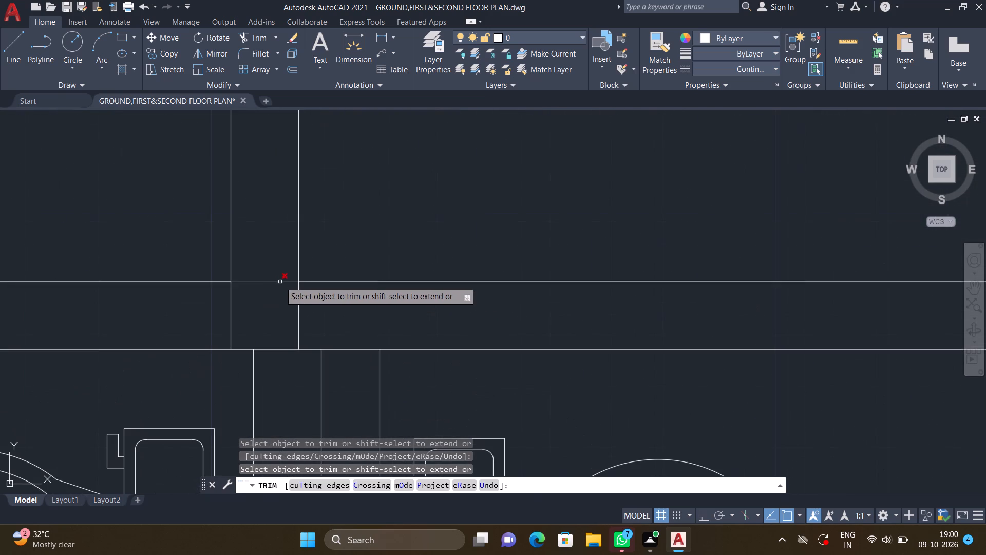
{"action": "left_click", "coordinate": [274, 282]}
{"action": "left_click", "coordinate": [299, 316]}
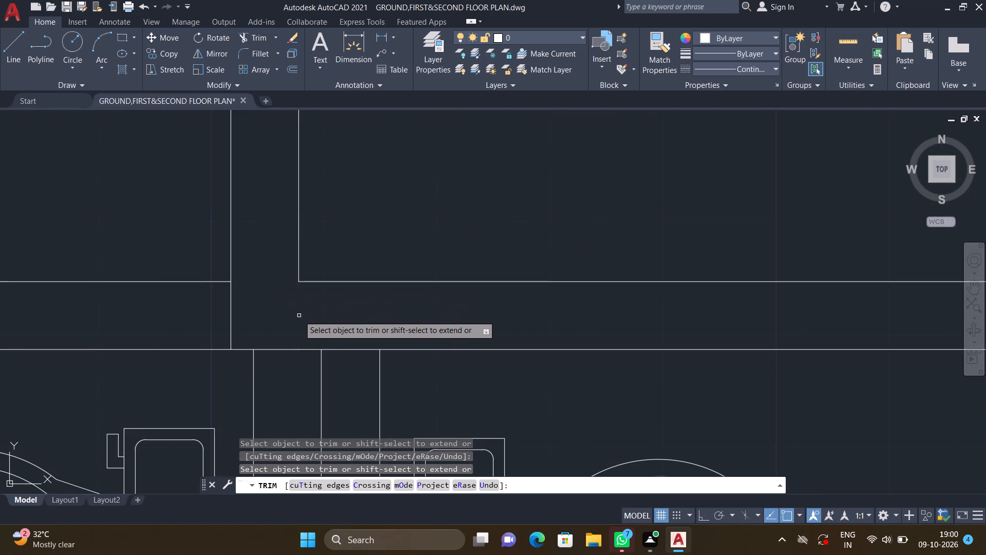
{"action": "left_click", "coordinate": [230, 309]}
Trim the inner line of the west toilet's west wall where it crosses the wall to its north.
{"action": "scroll", "coordinate": [235, 339], "scroll_direction": "down", "scroll_amount": 4}
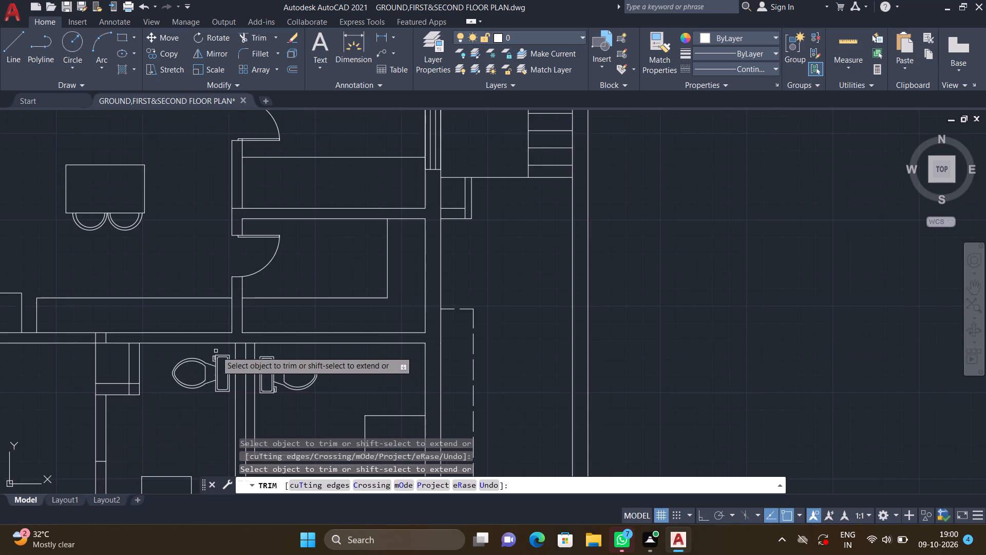
{"action": "middle_click_drag", "start_coordinate": [233, 347], "coordinate": [386, 306]}
{"action": "scroll", "coordinate": [386, 305], "scroll_direction": "down", "scroll_amount": 1}
{"action": "scroll", "coordinate": [298, 302], "scroll_direction": "up", "scroll_amount": 2}
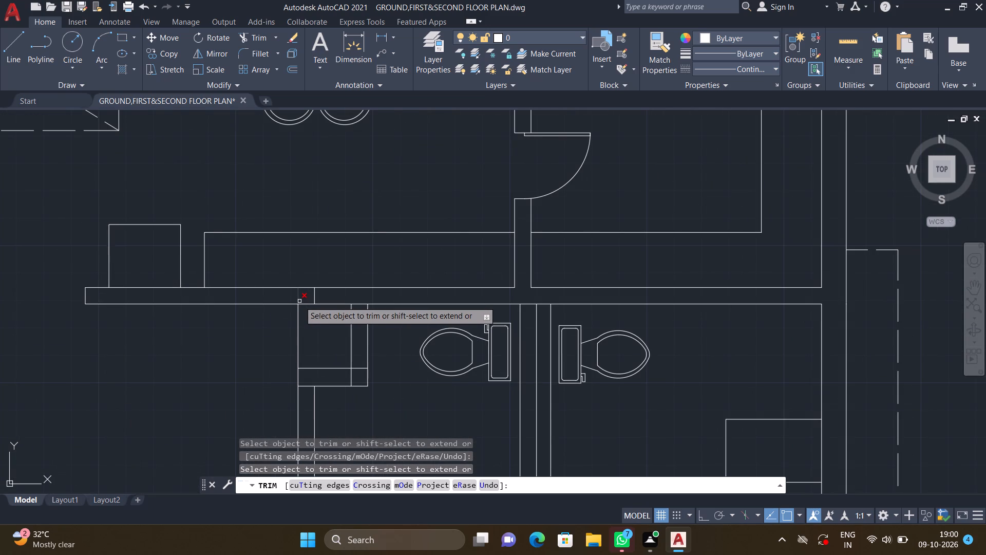
{"action": "scroll", "coordinate": [305, 304], "scroll_direction": "up", "scroll_amount": 3}
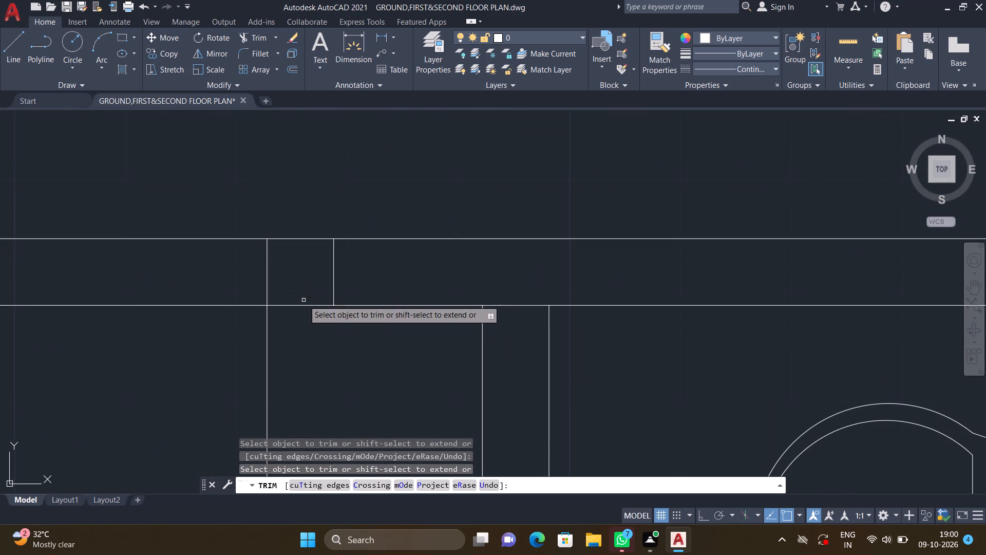
{"action": "left_click", "coordinate": [335, 279]}
{"action": "scroll", "coordinate": [321, 363], "scroll_direction": "down", "scroll_amount": 4}
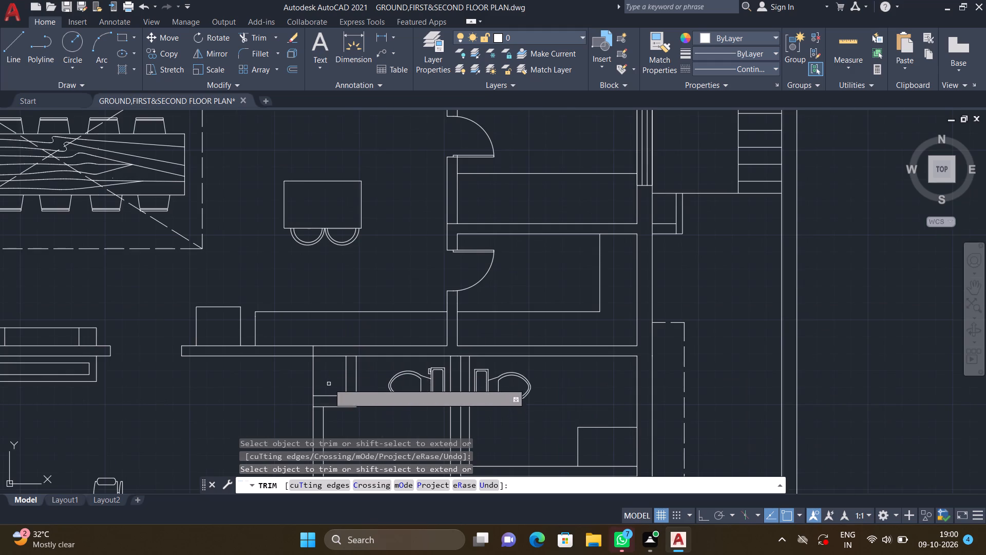
{"action": "middle_click_drag", "start_coordinate": [322, 376], "coordinate": [322, 328]}
{"action": "scroll", "coordinate": [327, 331], "scroll_direction": "down", "scroll_amount": 1}
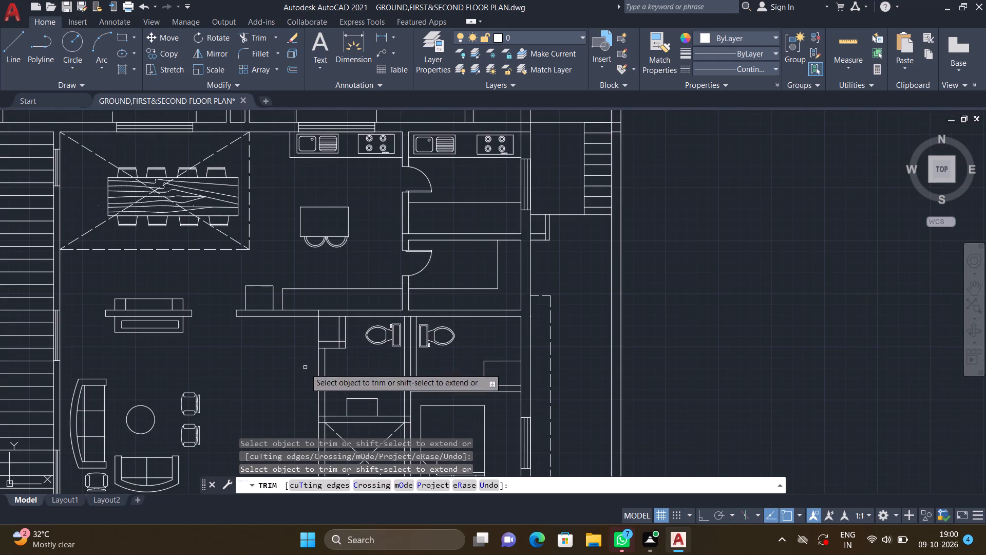
Trim the overlapping lines where the west toilet's south wall meets its west wall, above the crossed shaft.
{"action": "middle_click_drag", "start_coordinate": [356, 348], "coordinate": [355, 317]}
{"action": "middle_click_drag", "start_coordinate": [349, 372], "coordinate": [349, 317]}
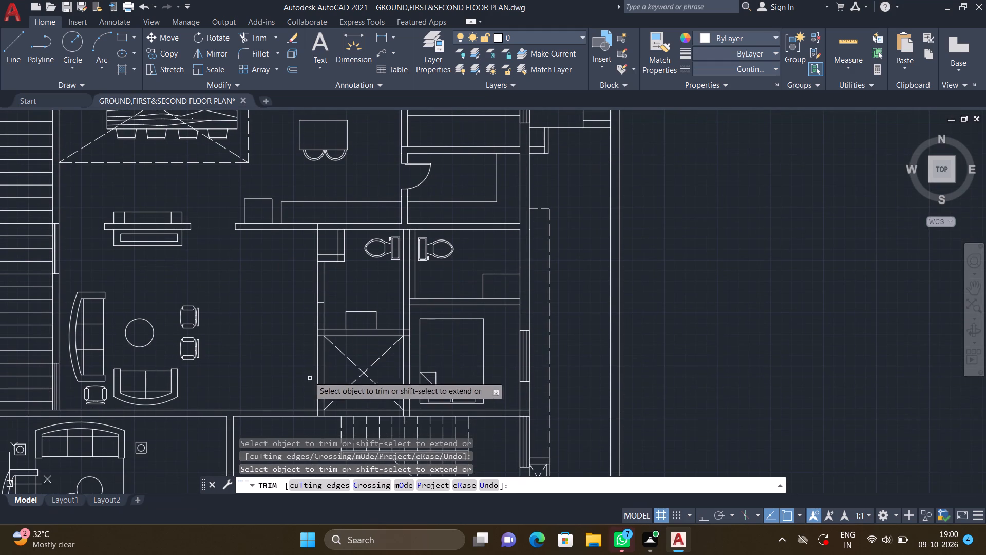
{"action": "scroll", "coordinate": [320, 340], "scroll_direction": "up", "scroll_amount": 4}
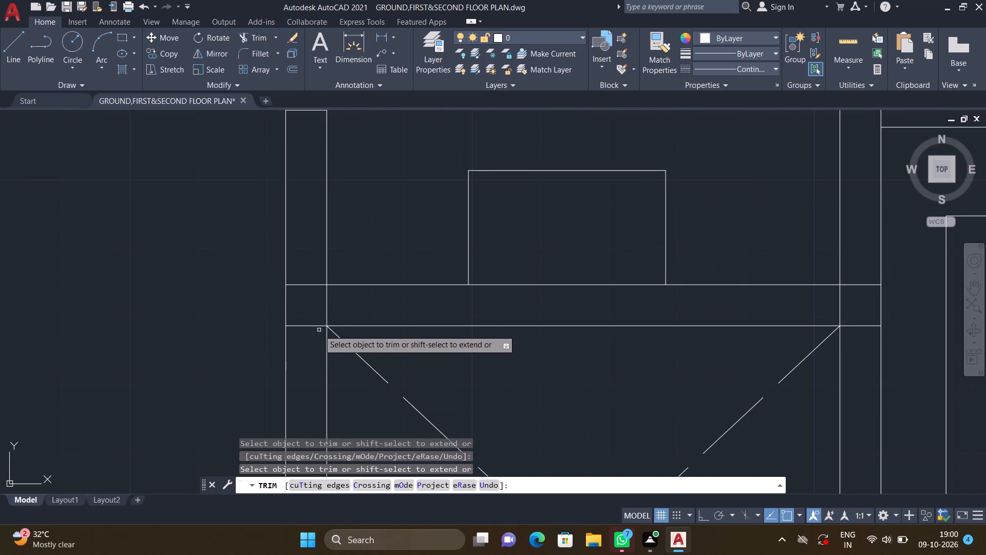
{"action": "left_click", "coordinate": [317, 328]}
{"action": "left_click", "coordinate": [315, 322]}
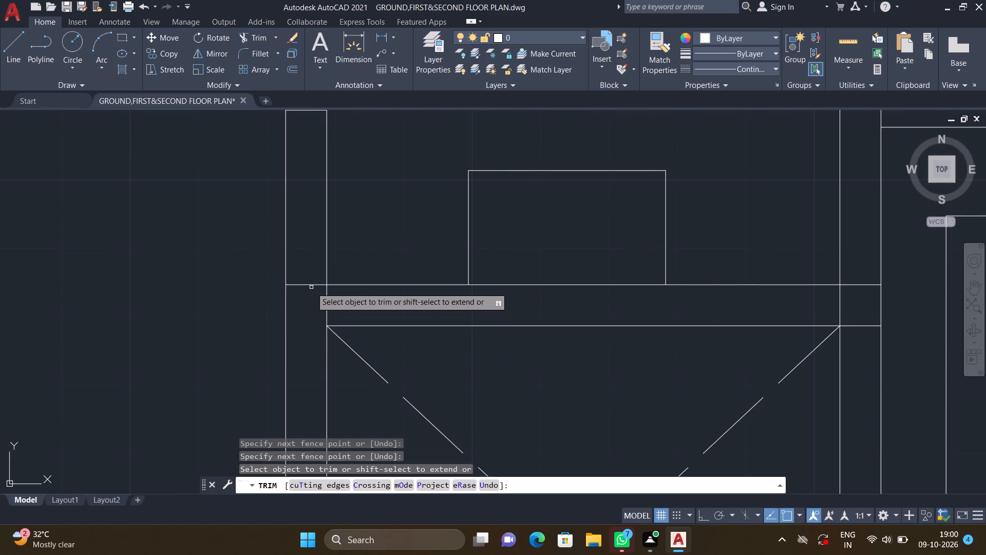
{"action": "left_click", "coordinate": [311, 286]}
{"action": "left_click", "coordinate": [327, 306]}
Trim the overlapping lines where the wall between the west toilet and the crossed shaft meets the partition to its east.
{"action": "scroll", "coordinate": [414, 327], "scroll_direction": "down", "scroll_amount": 1}
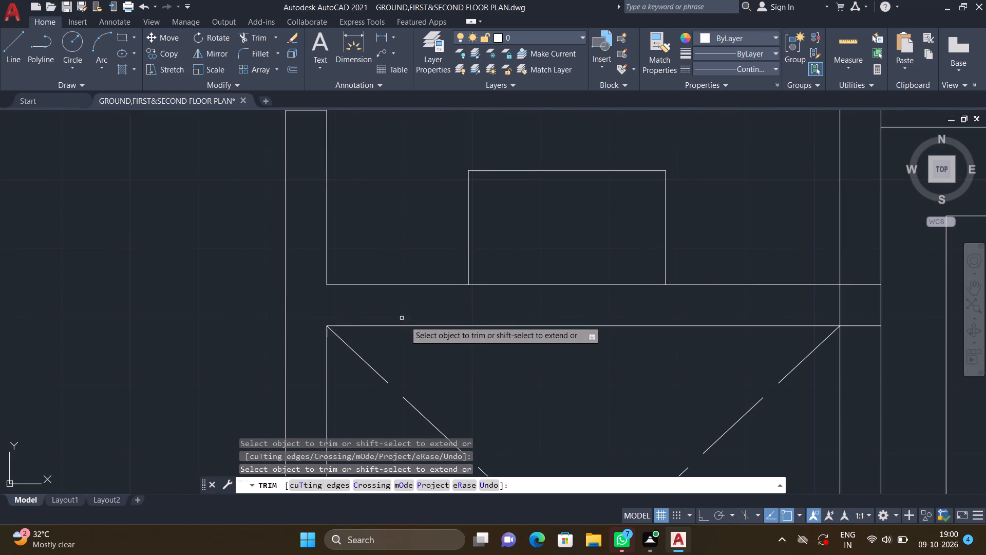
{"action": "scroll", "coordinate": [412, 325], "scroll_direction": "down", "scroll_amount": 1}
{"action": "middle_click_drag", "start_coordinate": [449, 357], "coordinate": [342, 306]}
{"action": "scroll", "coordinate": [373, 310], "scroll_direction": "down", "scroll_amount": 1}
{"action": "scroll", "coordinate": [497, 286], "scroll_direction": "up", "scroll_amount": 2}
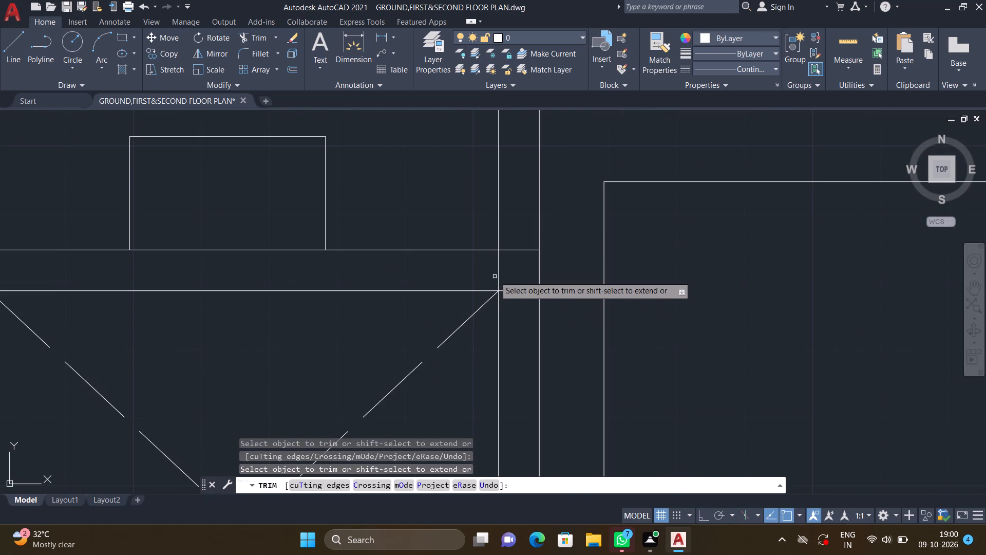
{"action": "left_click", "coordinate": [498, 269]}
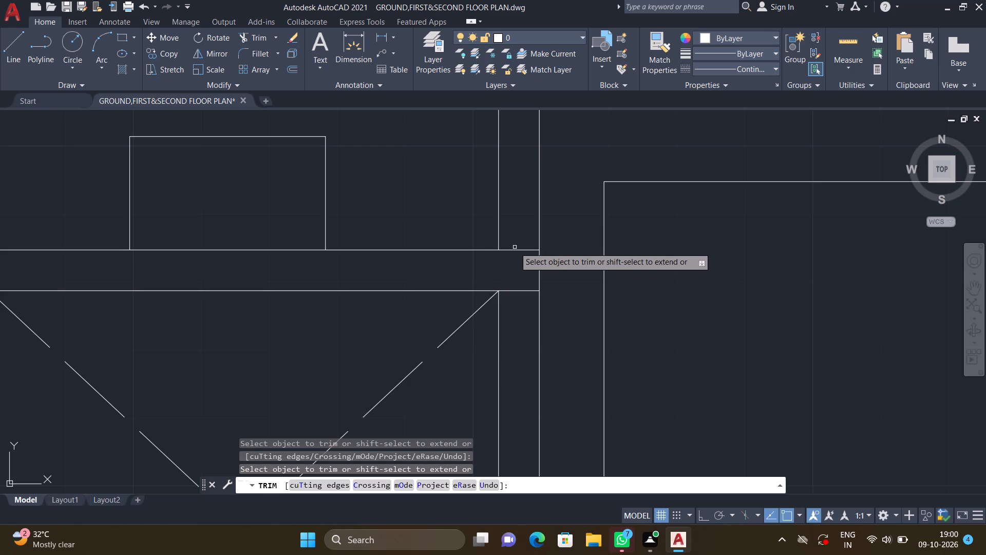
{"action": "double_click", "coordinate": [515, 253]}
{"action": "double_click", "coordinate": [515, 245]}
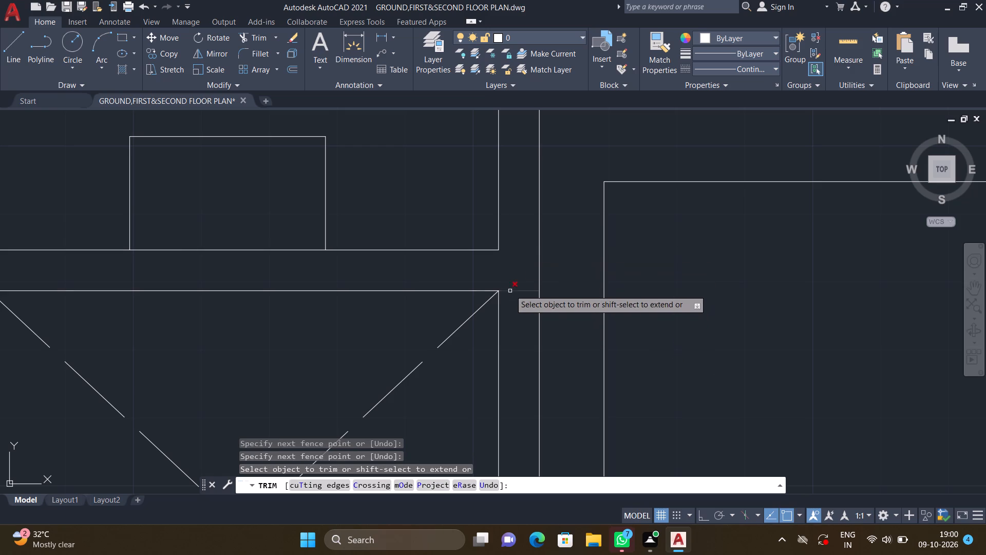
{"action": "double_click", "coordinate": [510, 287]}
{"action": "left_click", "coordinate": [514, 297]}
Trim the crossing lines at the crossed shaft's southwest corner, where its west wall meets the long wall to its south.
{"action": "scroll", "coordinate": [477, 338], "scroll_direction": "down", "scroll_amount": 3}
{"action": "middle_click_drag", "start_coordinate": [431, 383], "coordinate": [415, 329]}
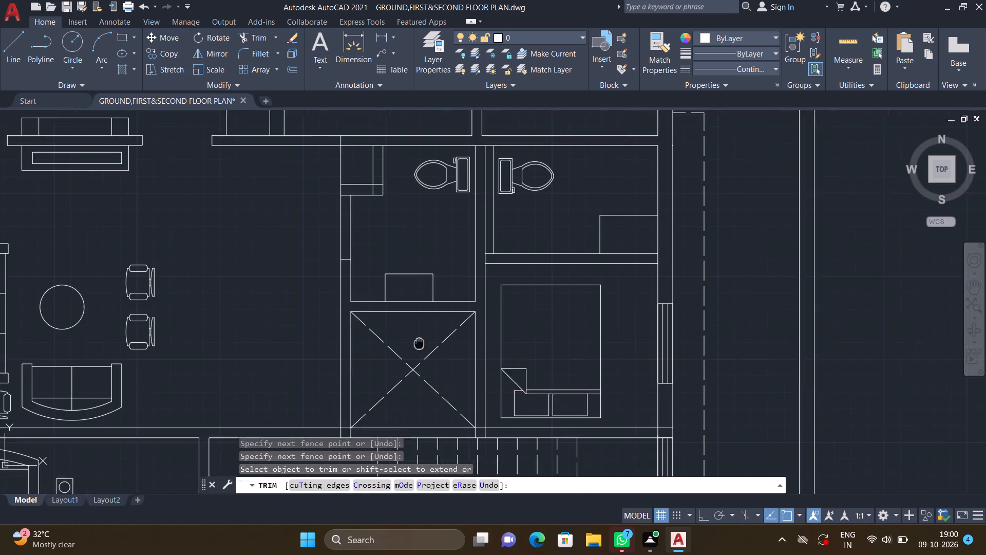
{"action": "middle_click_drag", "start_coordinate": [415, 329], "coordinate": [405, 293]}
{"action": "scroll", "coordinate": [406, 294], "scroll_direction": "down", "scroll_amount": 1}
{"action": "scroll", "coordinate": [364, 345], "scroll_direction": "up", "scroll_amount": 3}
{"action": "scroll", "coordinate": [336, 307], "scroll_direction": "up", "scroll_amount": 2}
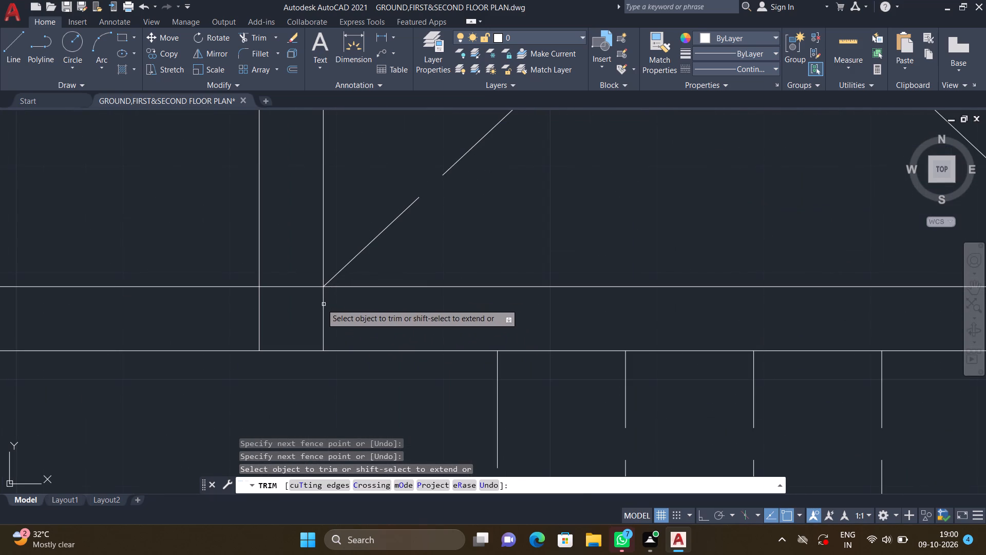
{"action": "left_click", "coordinate": [301, 287]}
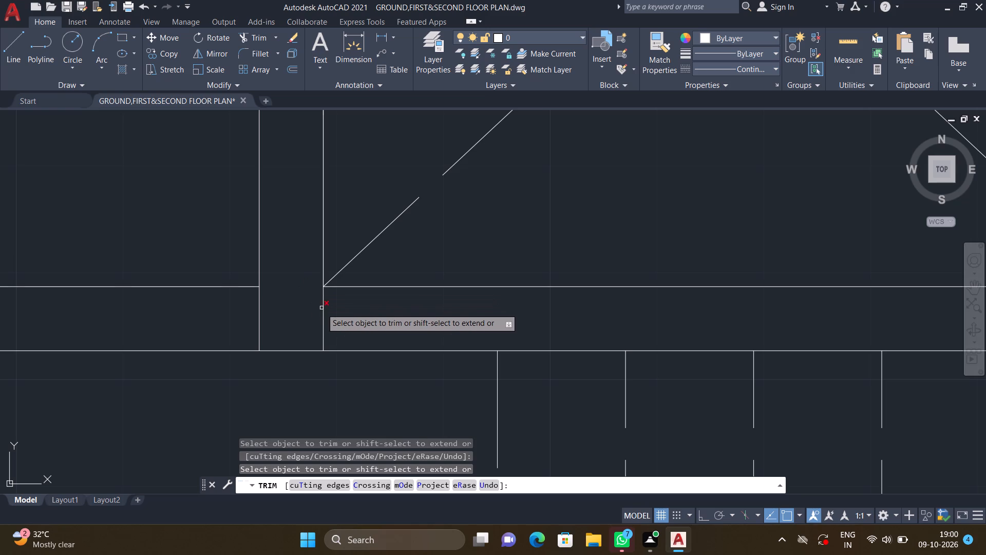
{"action": "double_click", "coordinate": [321, 308]}
Trim the crossing lines at the crossed shaft's southeast corner, where the bedroom partition meets the wall north of the staircase.
{"action": "scroll", "coordinate": [369, 328], "scroll_direction": "down", "scroll_amount": 3}
{"action": "middle_click_drag", "start_coordinate": [451, 346], "coordinate": [361, 326]}
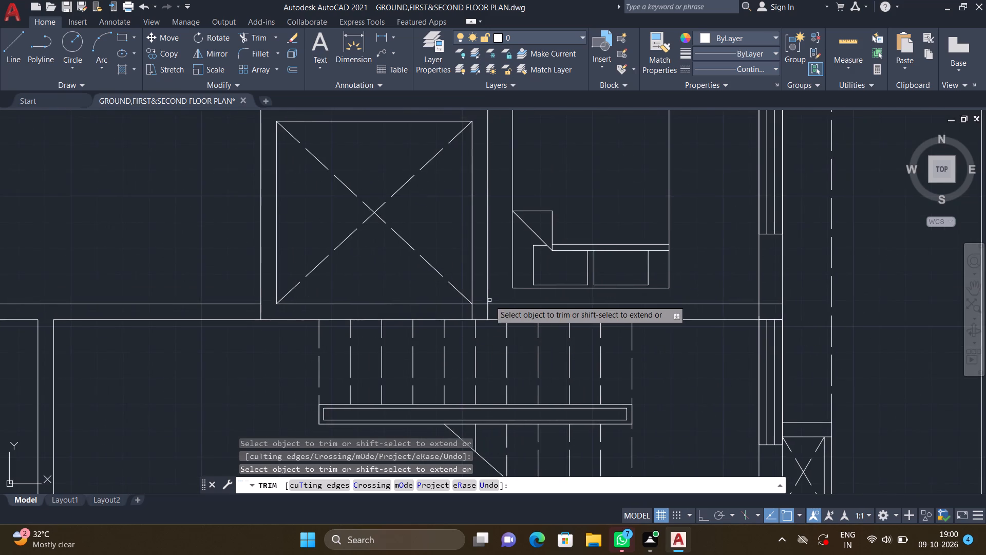
{"action": "scroll", "coordinate": [489, 300], "scroll_direction": "up", "scroll_amount": 4}
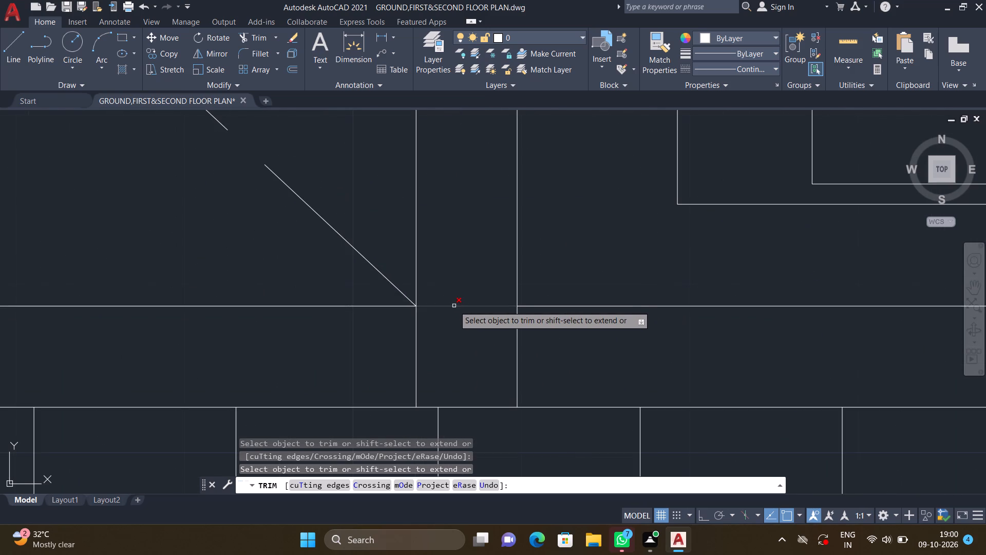
{"action": "left_click", "coordinate": [454, 307]}
{"action": "double_click", "coordinate": [418, 334]}
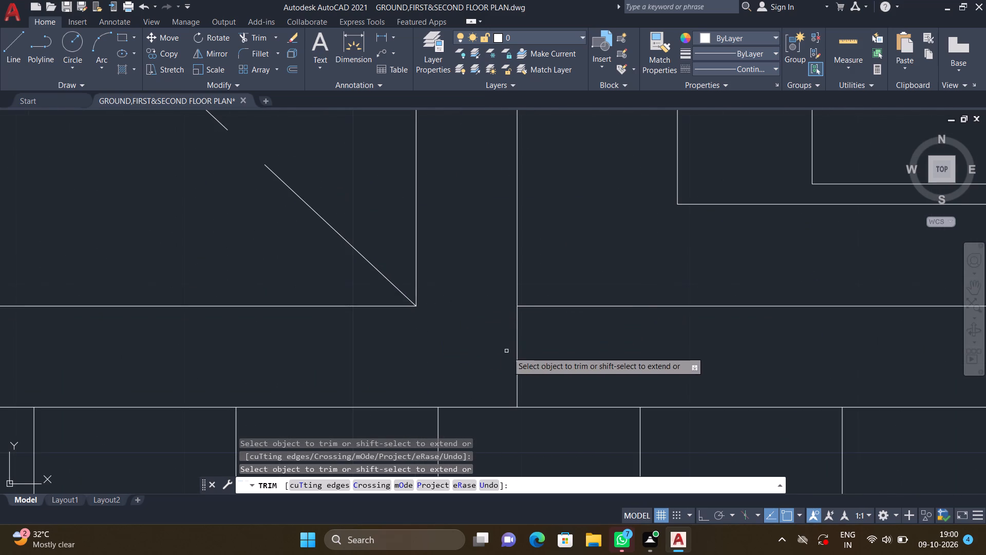
{"action": "left_click", "coordinate": [519, 348]}
Trim the overlapping lines where the wall north of the staircase meets the east exterior wall, including the short leftover stub.
{"action": "scroll", "coordinate": [513, 356], "scroll_direction": "down", "scroll_amount": 4}
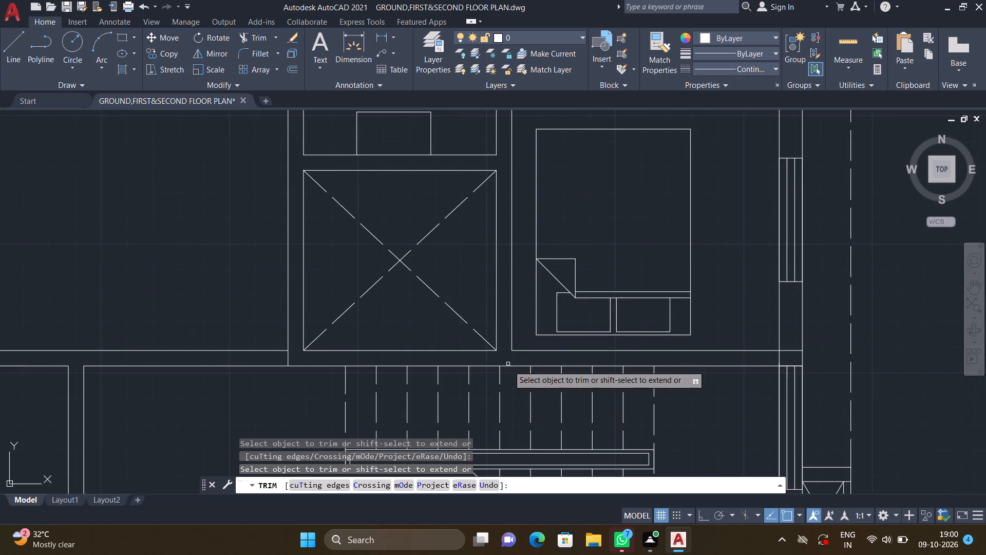
{"action": "scroll", "coordinate": [495, 385], "scroll_direction": "down", "scroll_amount": 1}
{"action": "middle_click_drag", "start_coordinate": [478, 374], "coordinate": [414, 340]}
{"action": "scroll", "coordinate": [429, 351], "scroll_direction": "down", "scroll_amount": 1}
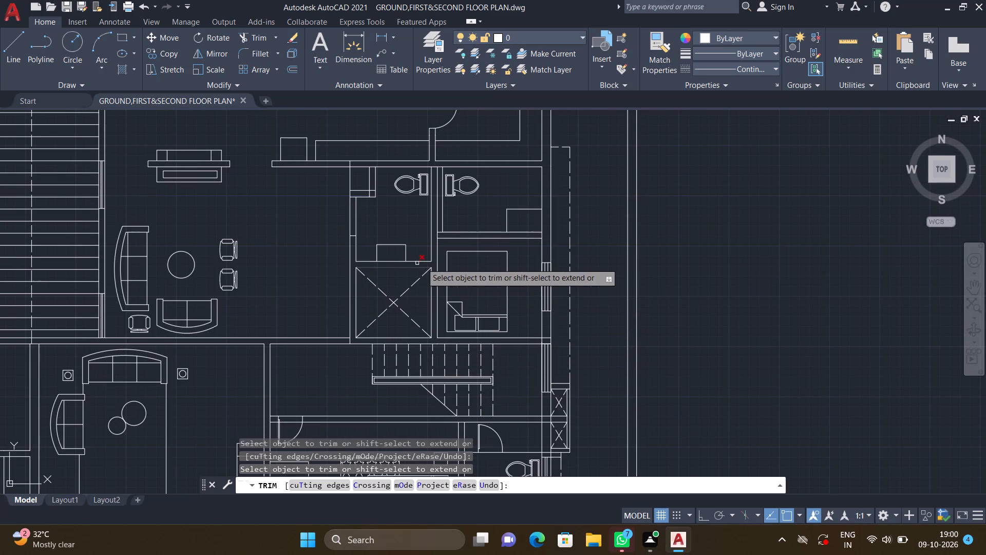
{"action": "middle_click_drag", "start_coordinate": [469, 308], "coordinate": [435, 297]}
{"action": "scroll", "coordinate": [465, 306], "scroll_direction": "down", "scroll_amount": 1}
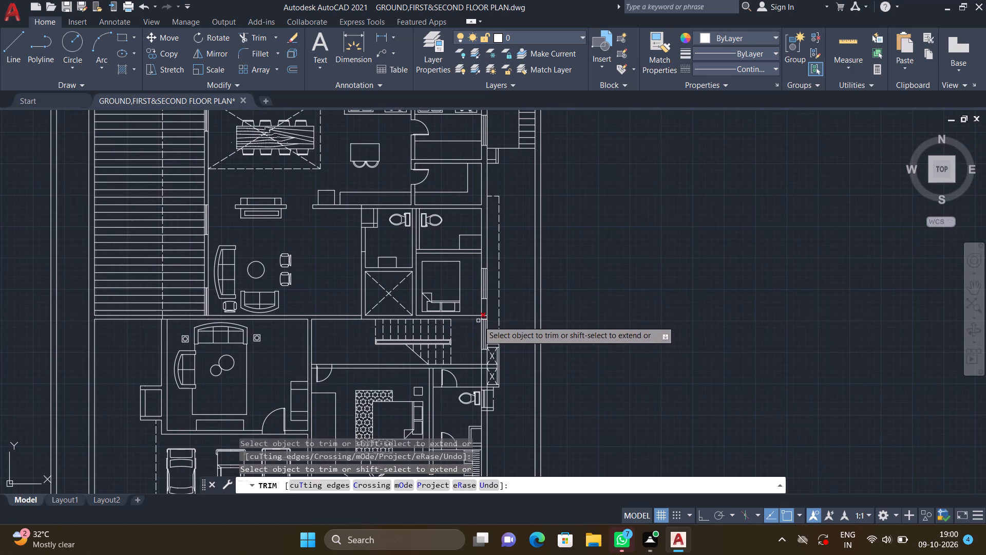
{"action": "scroll", "coordinate": [480, 321], "scroll_direction": "up", "scroll_amount": 5}
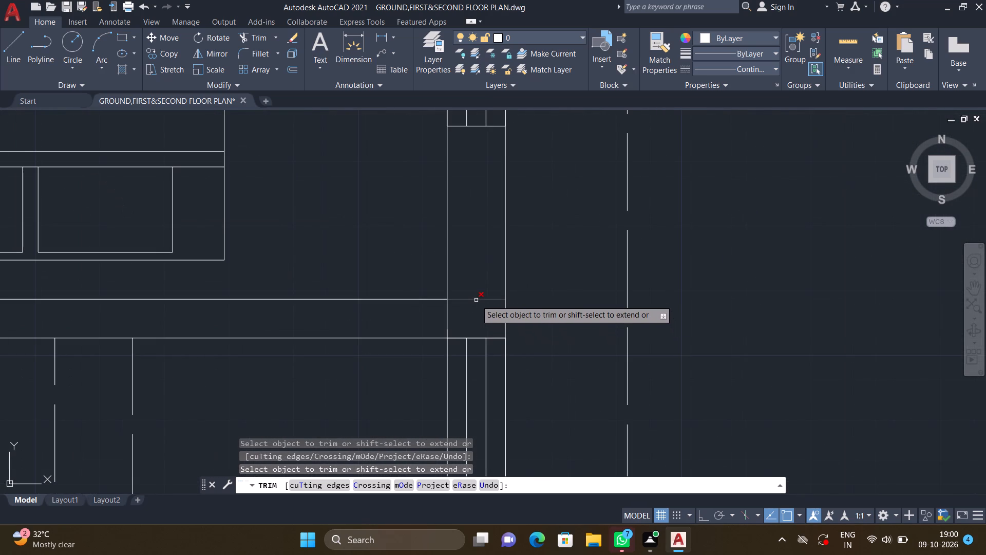
{"action": "left_click", "coordinate": [476, 300]}
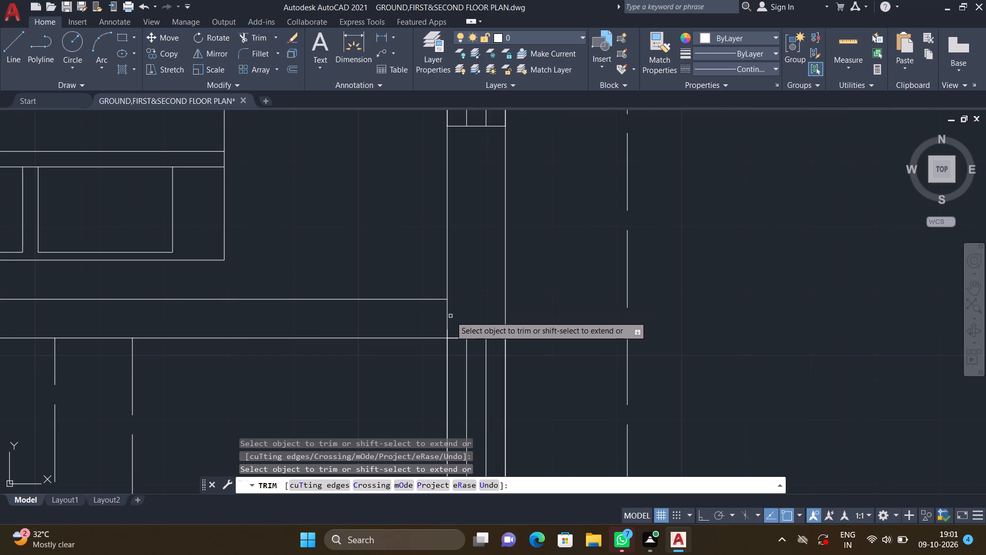
{"action": "double_click", "coordinate": [447, 316]}
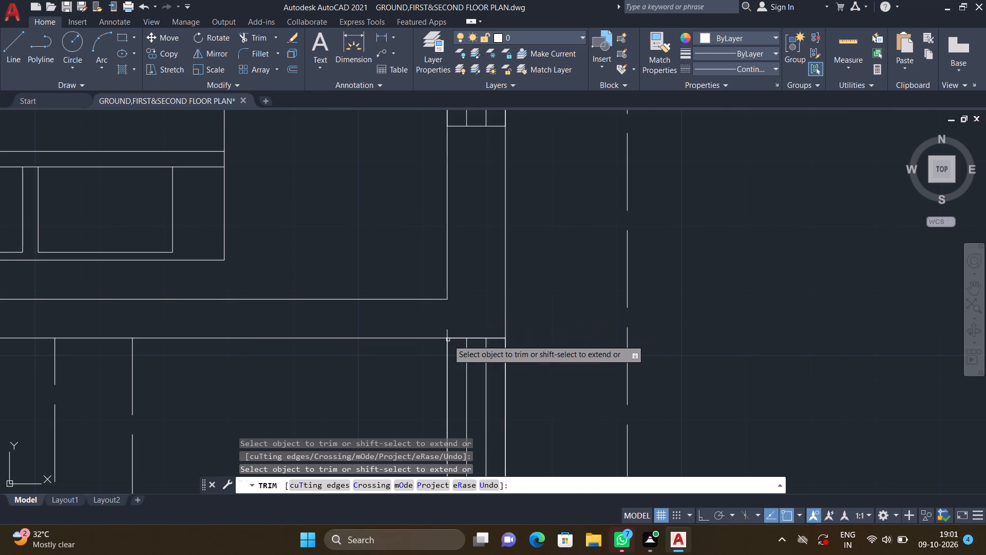
{"action": "scroll", "coordinate": [448, 340], "scroll_direction": "up", "scroll_amount": 2}
{"action": "double_click", "coordinate": [440, 324]}
{"action": "scroll", "coordinate": [487, 281], "scroll_direction": "down", "scroll_amount": 4}
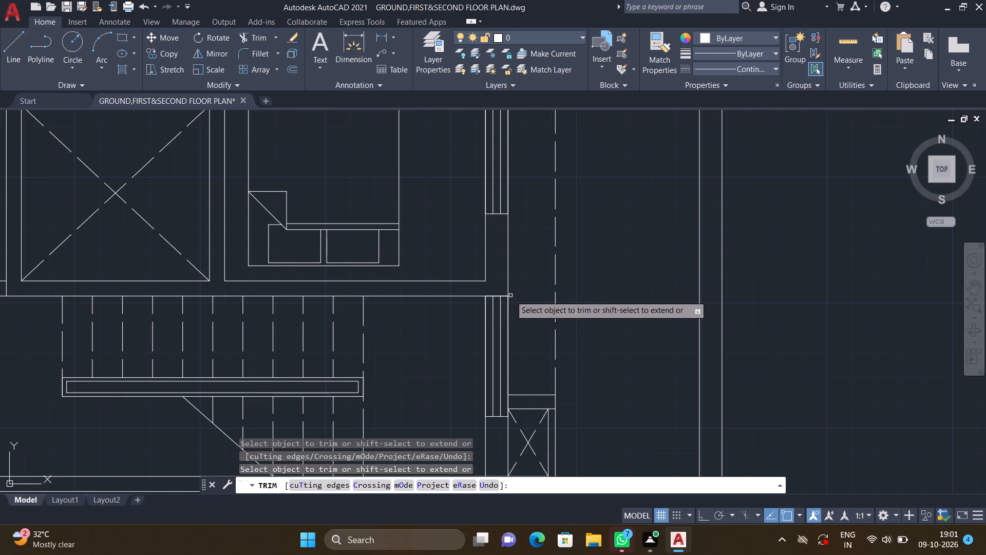
{"action": "scroll", "coordinate": [510, 295], "scroll_direction": "down", "scroll_amount": 2}
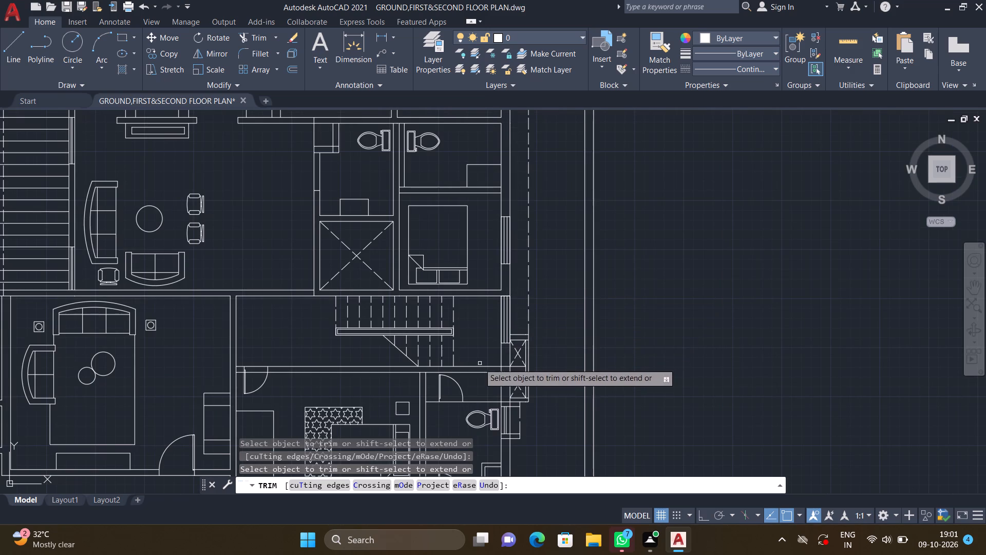
{"action": "middle_click_drag", "start_coordinate": [477, 359], "coordinate": [477, 313]}
{"action": "scroll", "coordinate": [482, 312], "scroll_direction": "down", "scroll_amount": 1}
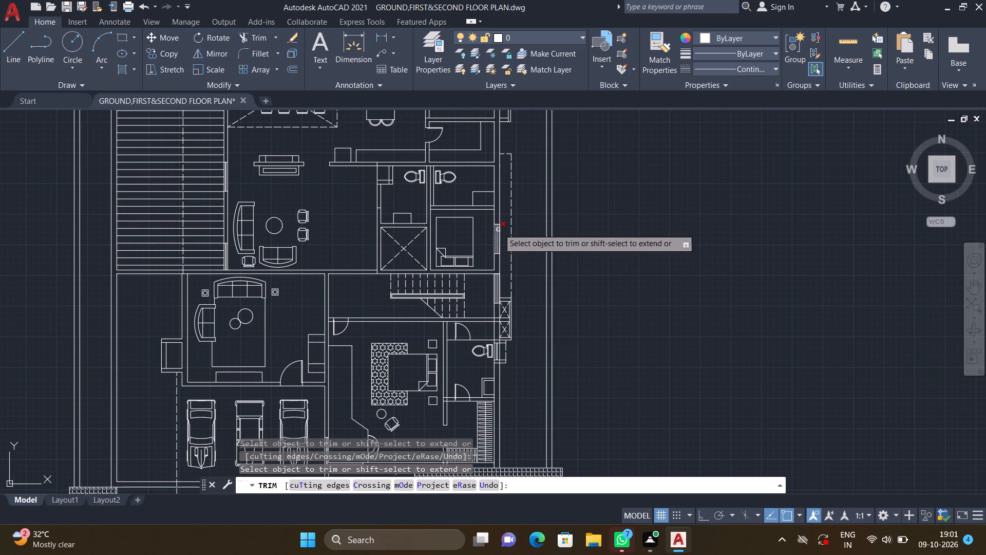
{"action": "scroll", "coordinate": [503, 227], "scroll_direction": "up", "scroll_amount": 2}
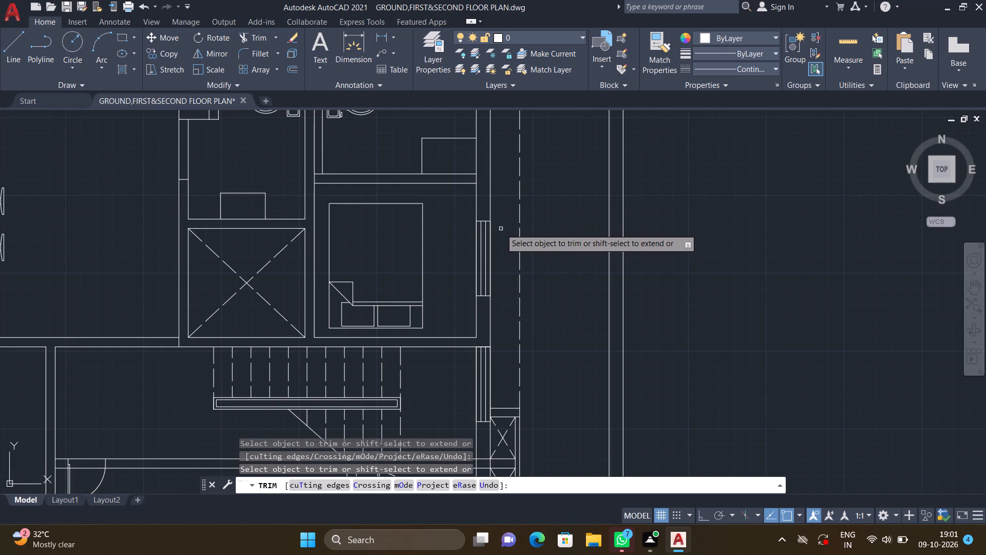
{"action": "scroll", "coordinate": [501, 231], "scroll_direction": "down", "scroll_amount": 2}
{"action": "middle_click_drag", "start_coordinate": [431, 320], "coordinate": [436, 283]}
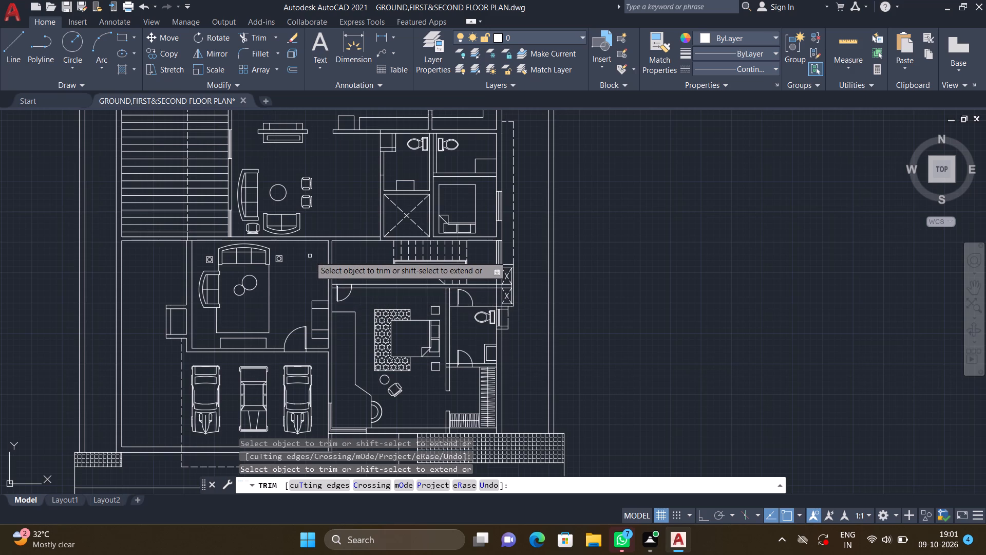
{"action": "key", "text": "Return"}
With Ortho on, draw a vertical line across the wall north of the staircase, continuing the east face of the sitting room's east partition.
{"action": "middle_click_drag", "start_coordinate": [313, 255], "coordinate": [428, 266]}
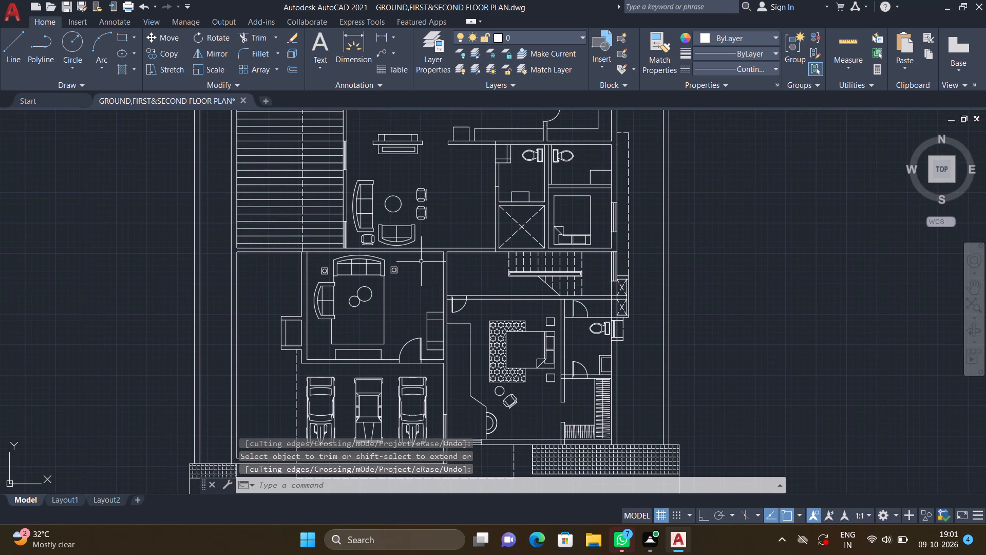
{"action": "scroll", "coordinate": [426, 255], "scroll_direction": "up", "scroll_amount": 2}
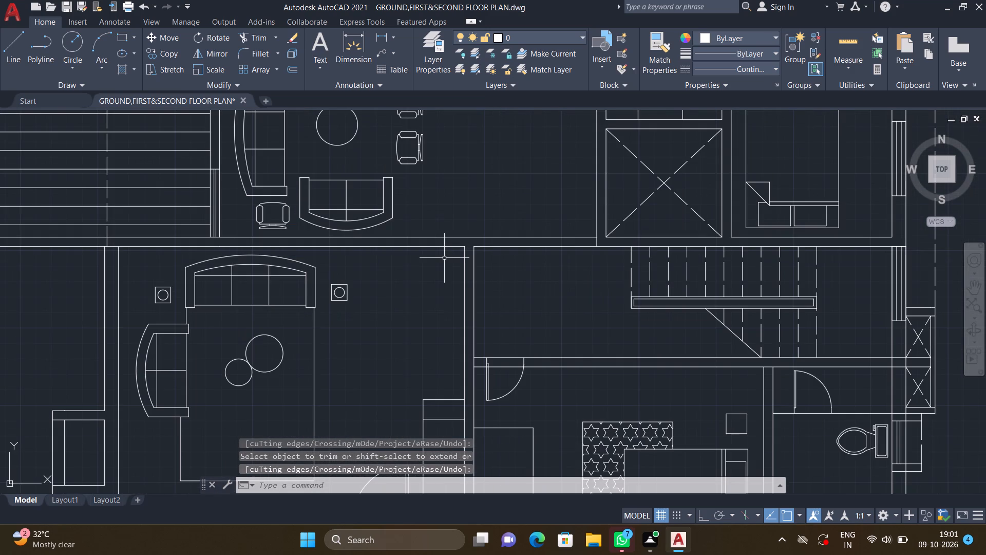
{"action": "key", "text": "l"}
{"action": "key", "text": "Return"}
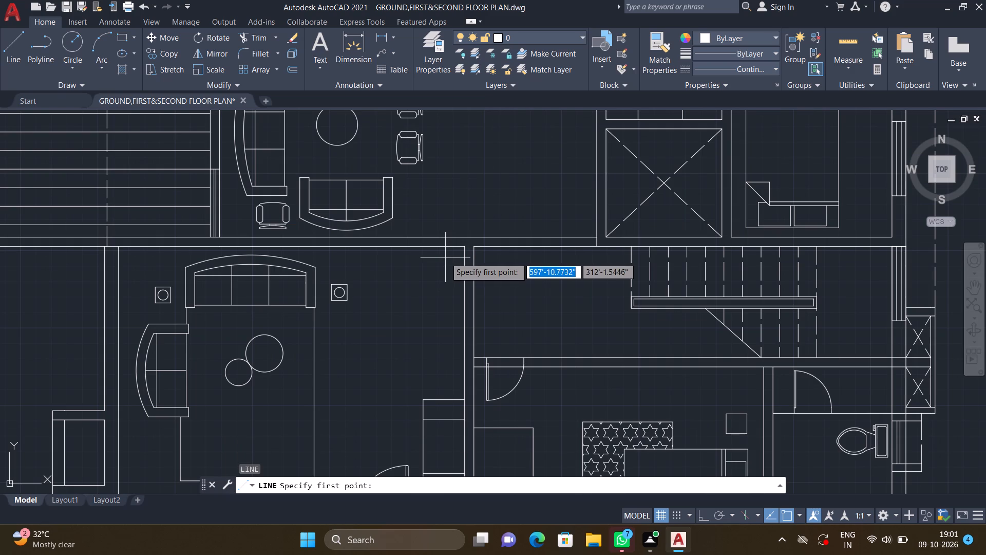
{"action": "scroll", "coordinate": [463, 243], "scroll_direction": "up", "scroll_amount": 1}
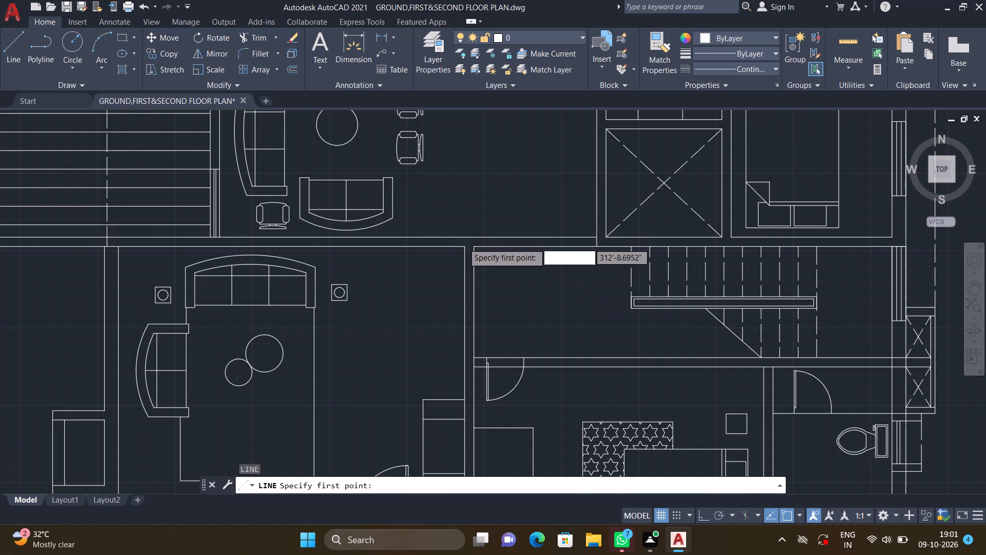
{"action": "scroll", "coordinate": [463, 243], "scroll_direction": "up", "scroll_amount": 2}
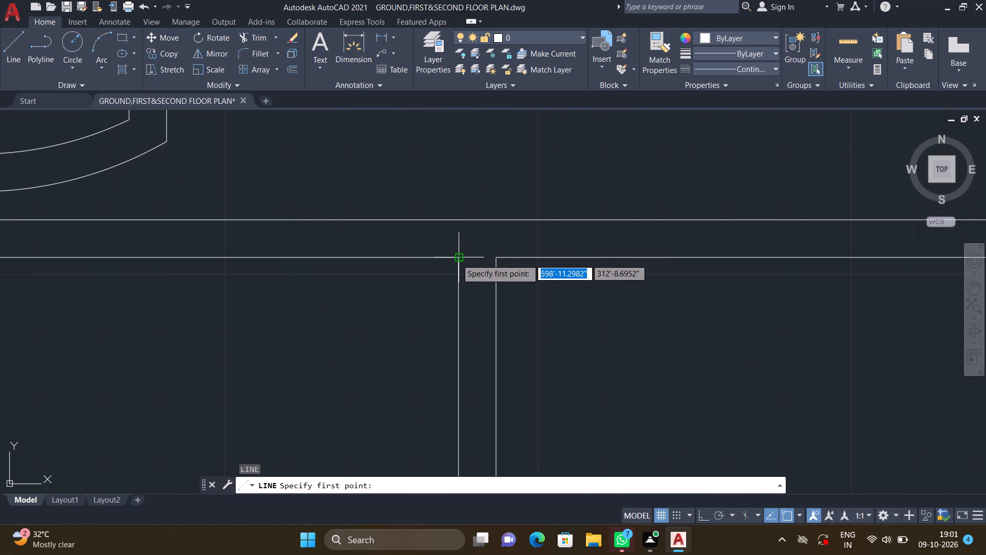
{"action": "left_click", "coordinate": [496, 258]}
{"action": "scroll", "coordinate": [491, 230], "scroll_direction": "up", "scroll_amount": 2}
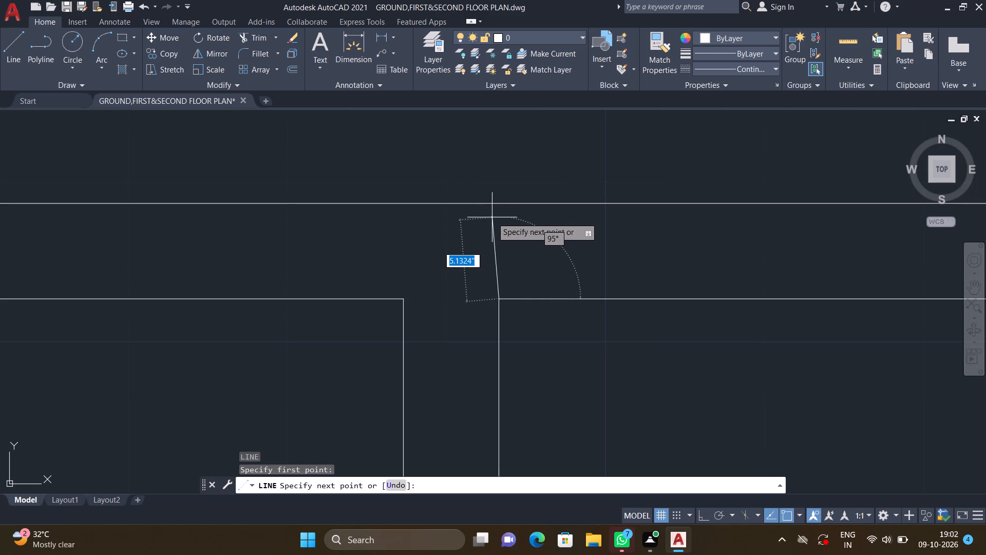
{"action": "key", "text": "F8"}
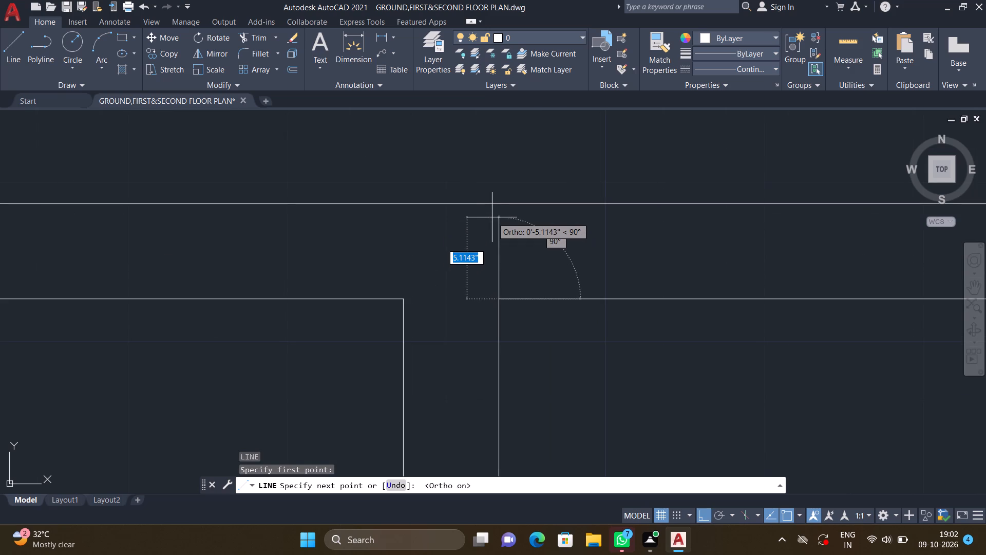
{"action": "left_click", "coordinate": [497, 206]}
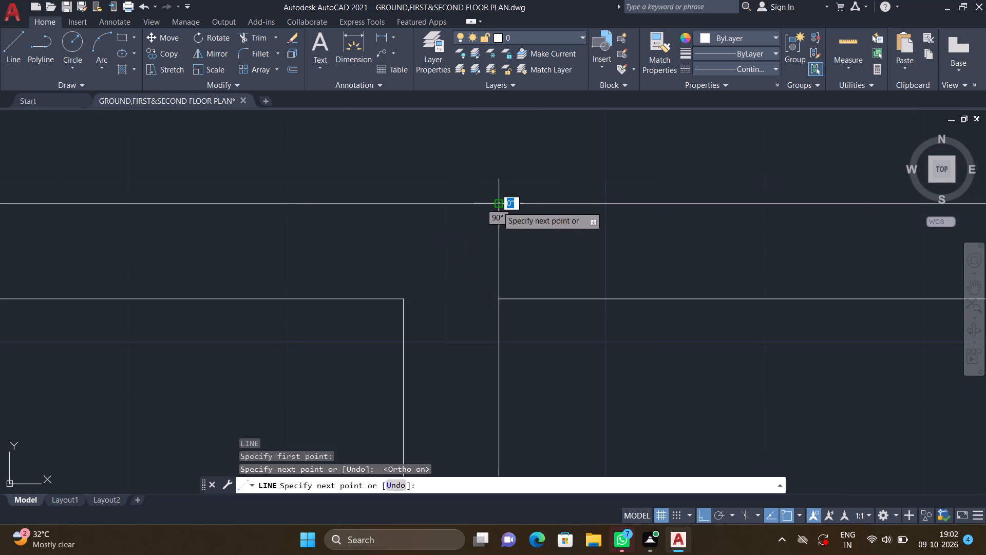
{"action": "key", "text": "Return"}
Extend the south line of the sitting room's north wall eastward across the partition to the new vertical line.
{"action": "type", "text": "EX"}
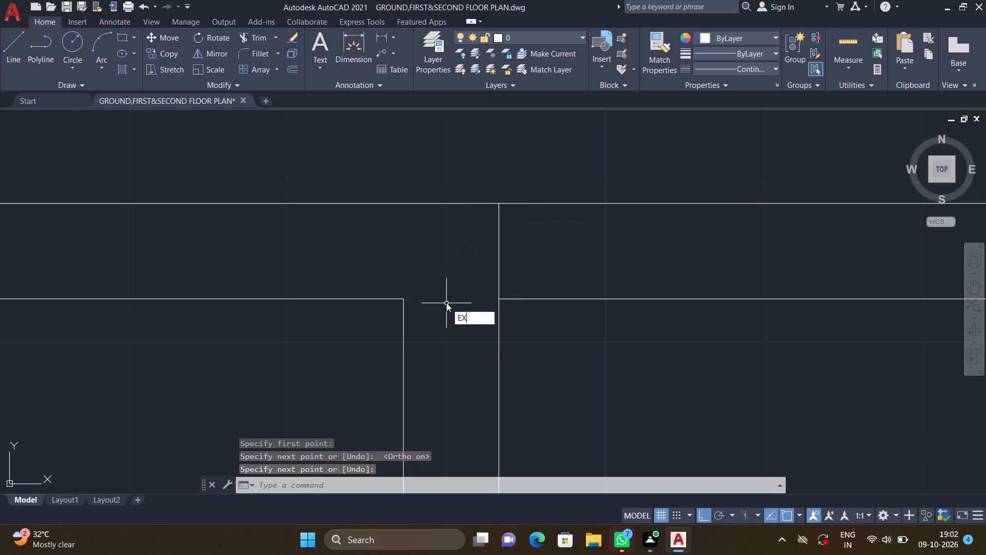
{"action": "key", "text": "Return"}
{"action": "left_click", "coordinate": [397, 299]}
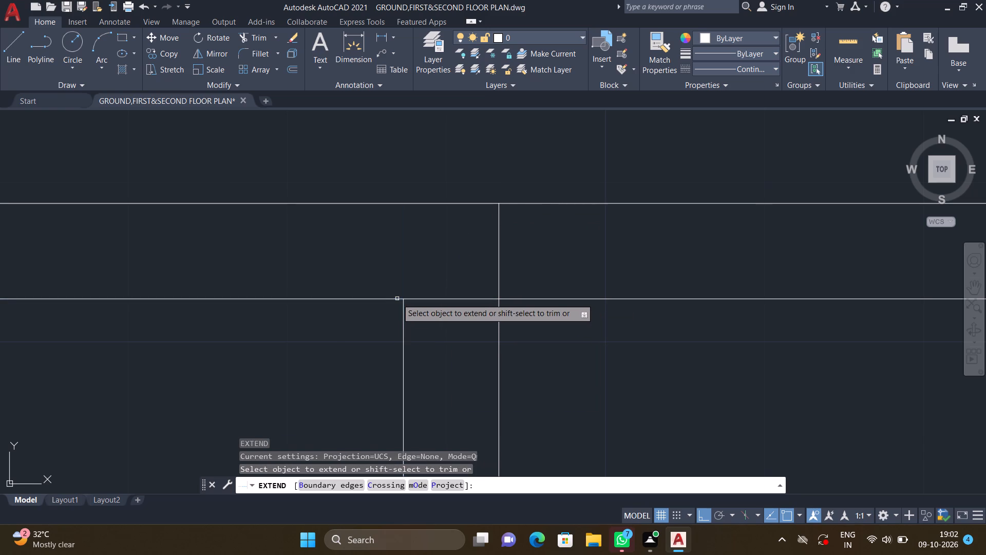
{"action": "key", "text": "Return"}
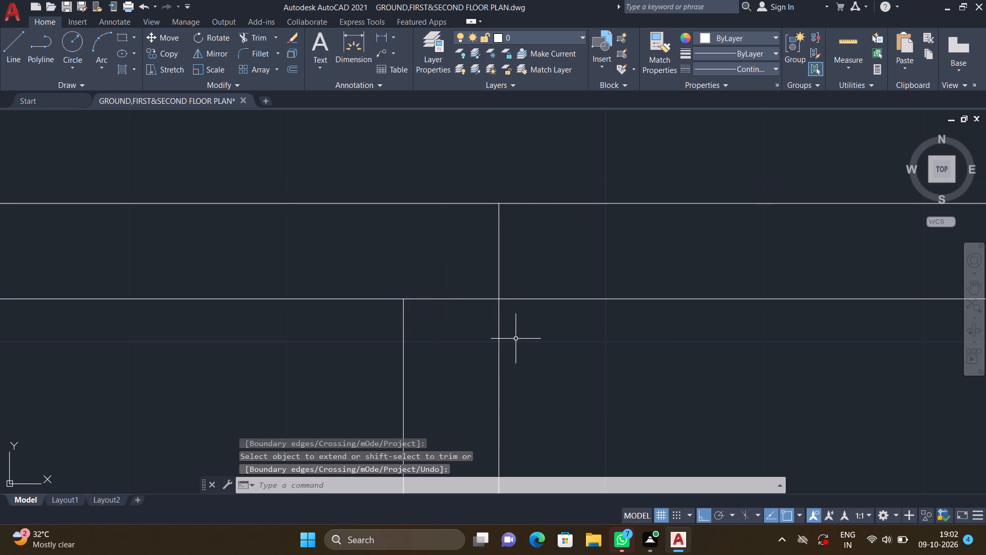
Trim both wall lines spanning the gap between the sitting room's northeast corner and the crossed shaft's southwest corner.
{"action": "scroll", "coordinate": [517, 336], "scroll_direction": "down", "scroll_amount": 4}
{"action": "middle_click_drag", "start_coordinate": [561, 363], "coordinate": [457, 339]}
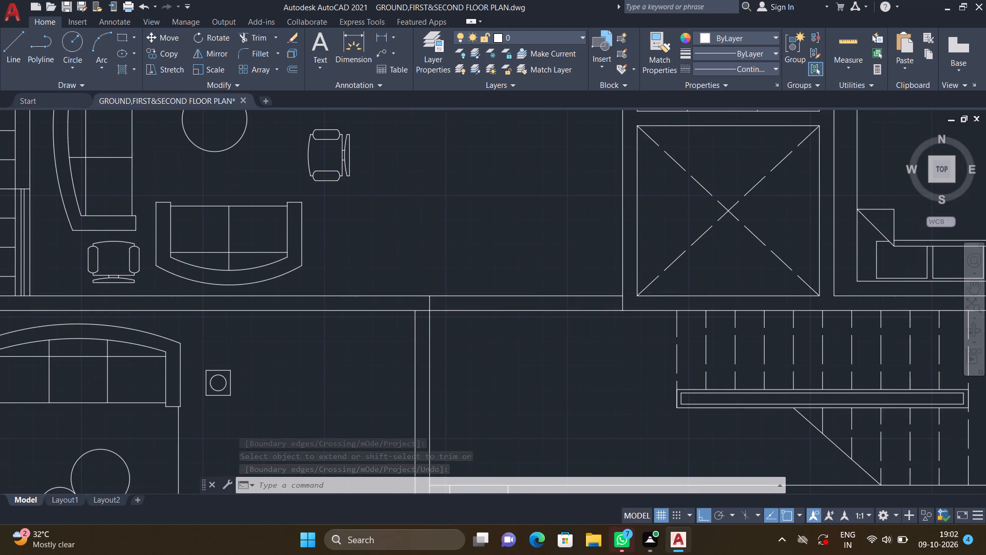
{"action": "middle_click_drag", "start_coordinate": [513, 363], "coordinate": [458, 345]}
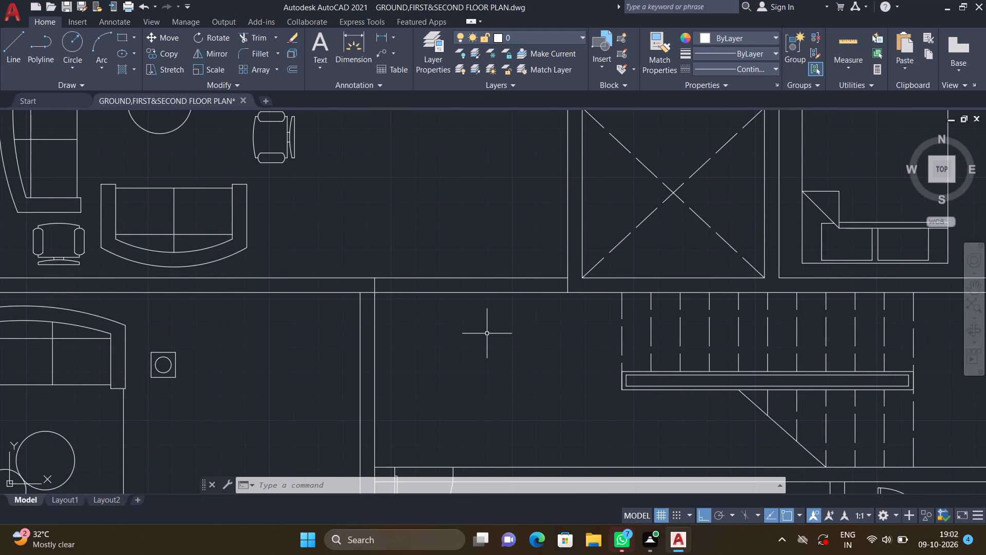
{"action": "type", "text": "TR"}
{"action": "key", "text": "Return"}
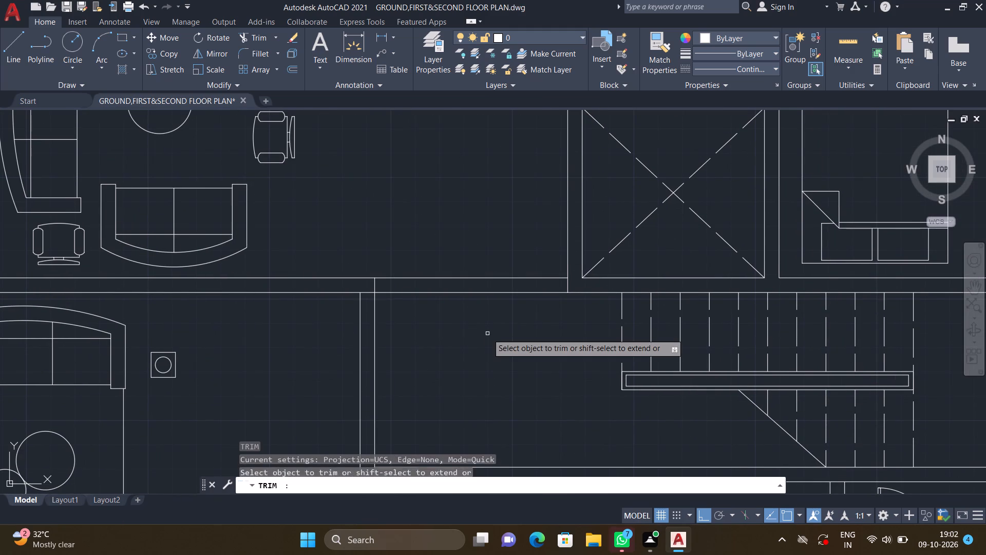
{"action": "left_click_drag", "start_coordinate": [455, 258], "coordinate": [460, 301]}
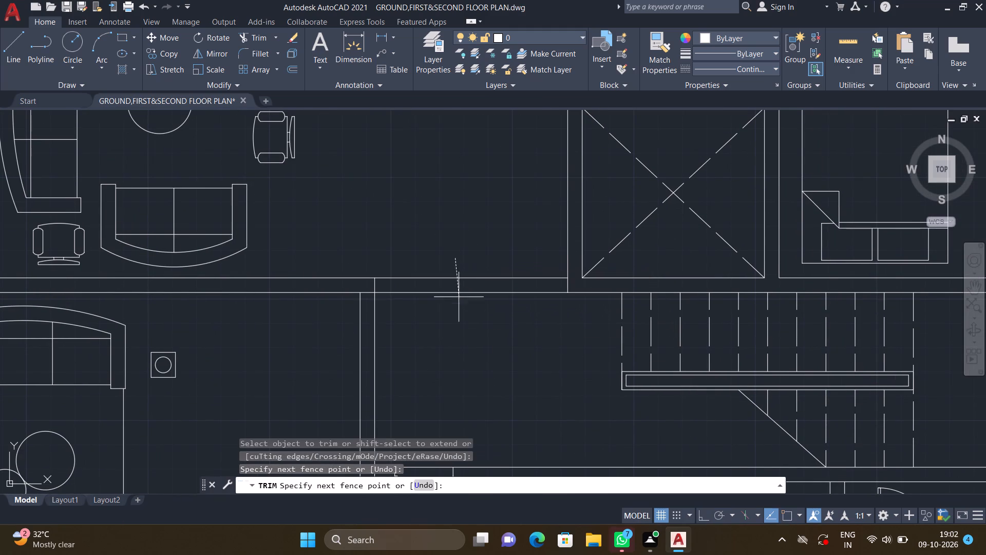
{"action": "left_click_drag", "start_coordinate": [460, 301], "coordinate": [460, 340]}
{"action": "key", "text": "Return"}
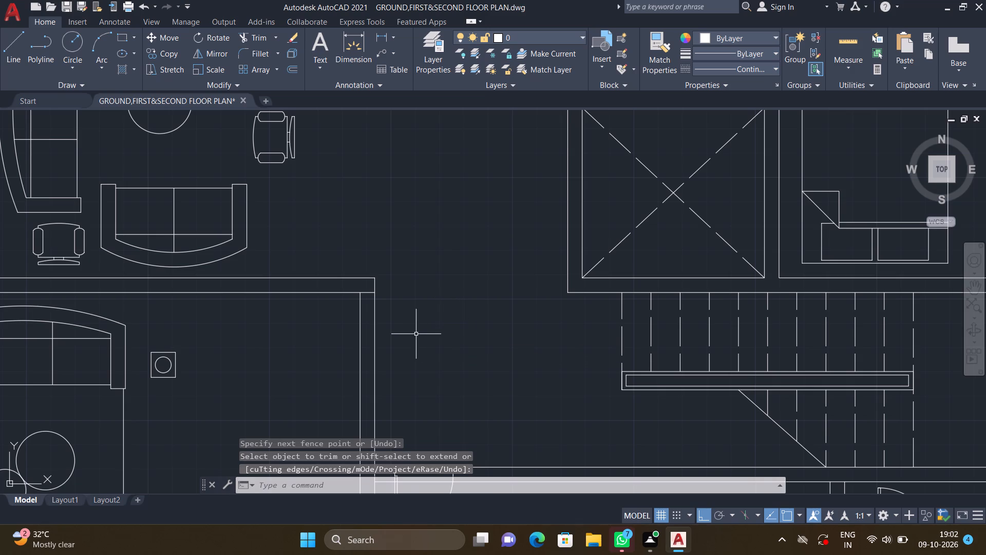
Extend both lines of the wall between the staircase and the bedroom westward to the west face of the sitting room's east partition.
{"action": "middle_click_drag", "start_coordinate": [416, 330], "coordinate": [423, 316]}
{"action": "scroll", "coordinate": [425, 316], "scroll_direction": "down", "scroll_amount": 3}
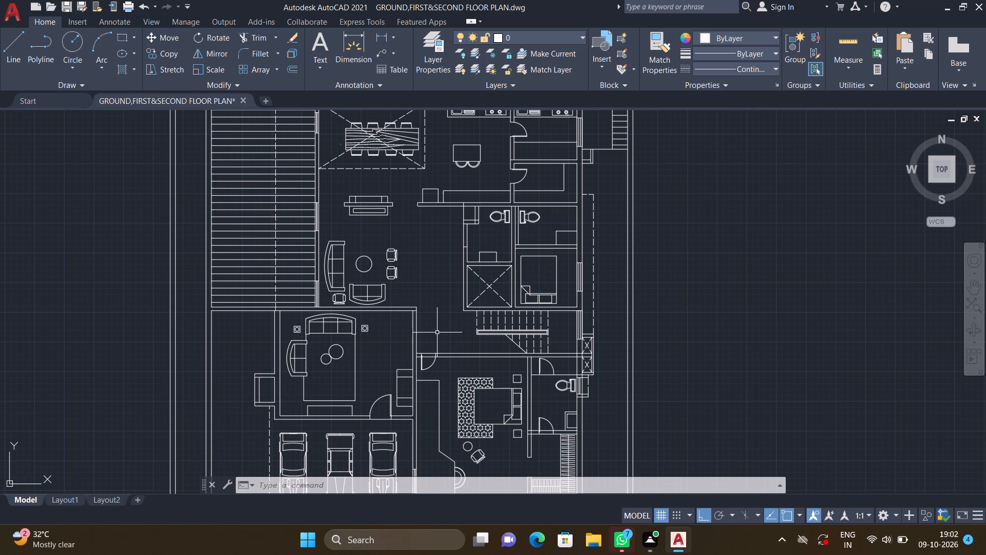
{"action": "middle_click_drag", "start_coordinate": [423, 332], "coordinate": [406, 323]}
{"action": "scroll", "coordinate": [409, 311], "scroll_direction": "up", "scroll_amount": 3}
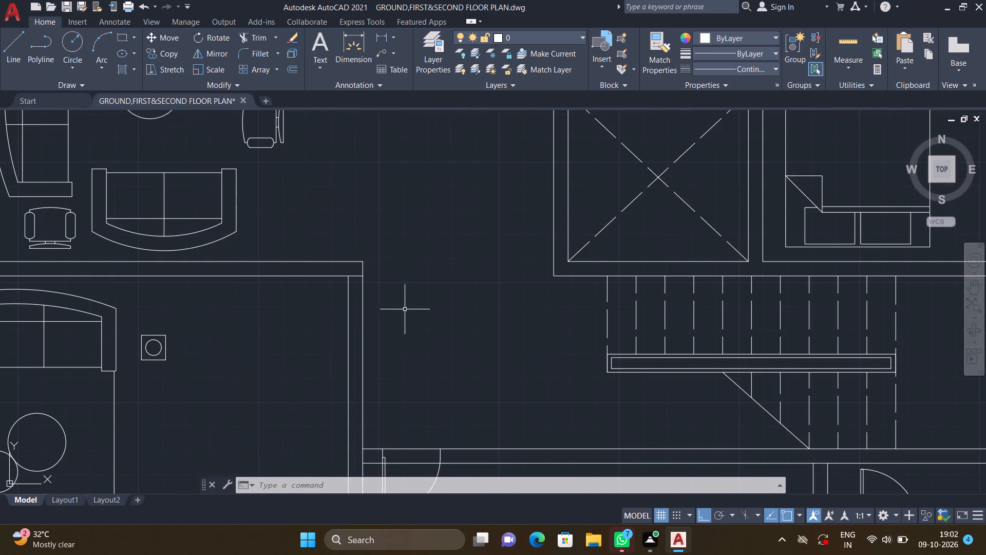
{"action": "middle_click_drag", "start_coordinate": [387, 328], "coordinate": [383, 305]}
{"action": "middle_click_drag", "start_coordinate": [383, 305], "coordinate": [381, 277]}
{"action": "scroll", "coordinate": [384, 286], "scroll_direction": "down", "scroll_amount": 1}
{"action": "middle_click_drag", "start_coordinate": [390, 336], "coordinate": [383, 310]}
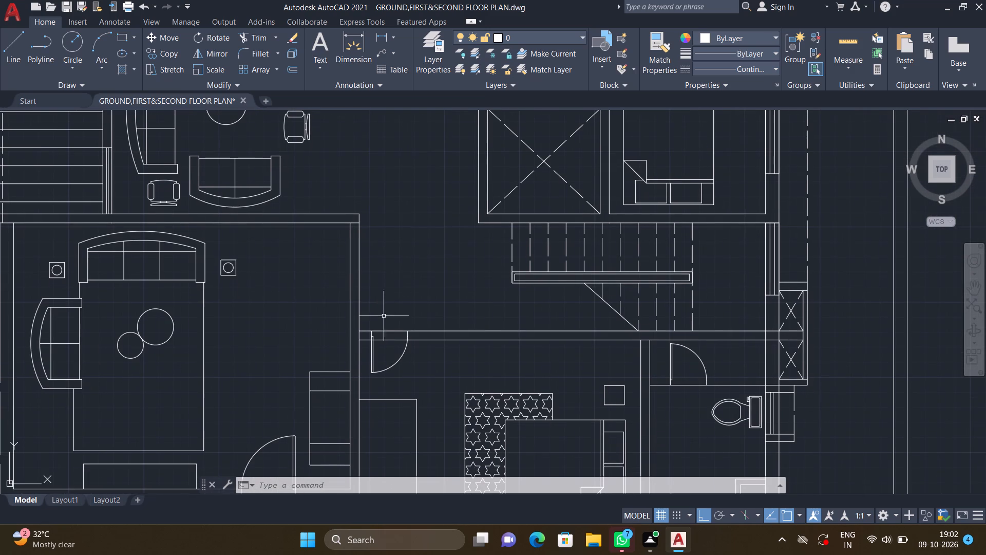
{"action": "type", "text": "EX"}
{"action": "key", "text": "Return"}
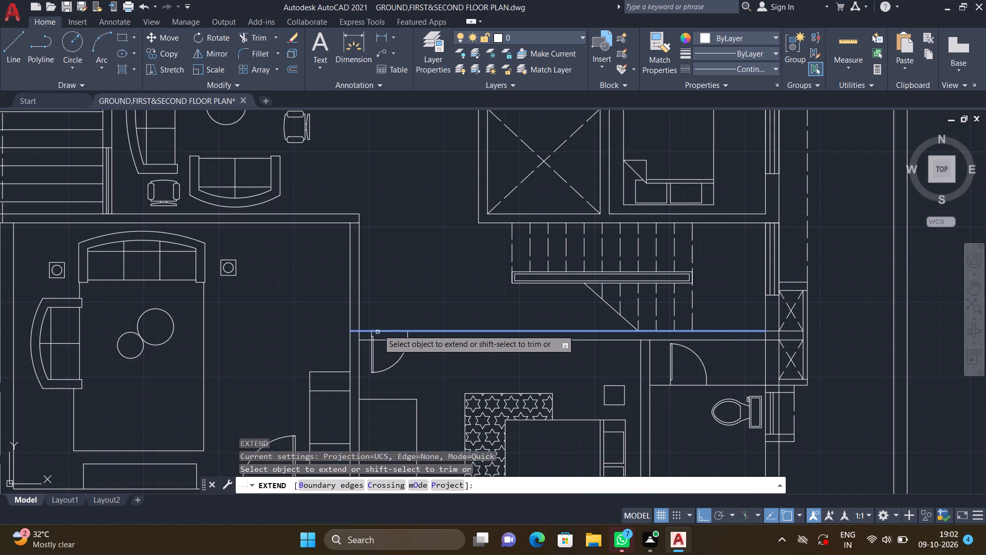
{"action": "left_click", "coordinate": [378, 329]}
{"action": "left_click", "coordinate": [380, 341]}
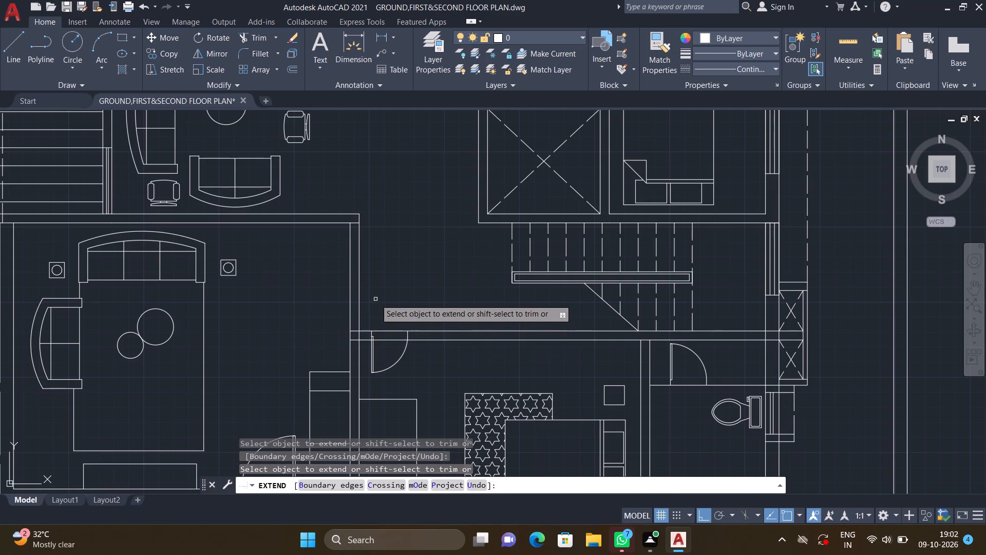
{"action": "key", "text": "Return"}
Trim both lines of the sitting room's east partition between its north wall and the bedroom's north wall.
{"action": "type", "text": "TR"}
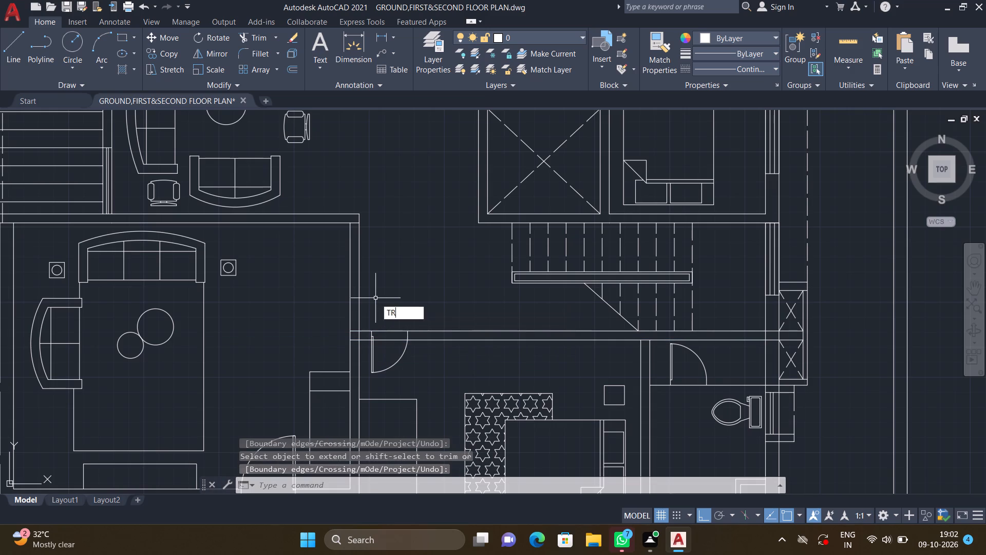
{"action": "key", "text": "Return"}
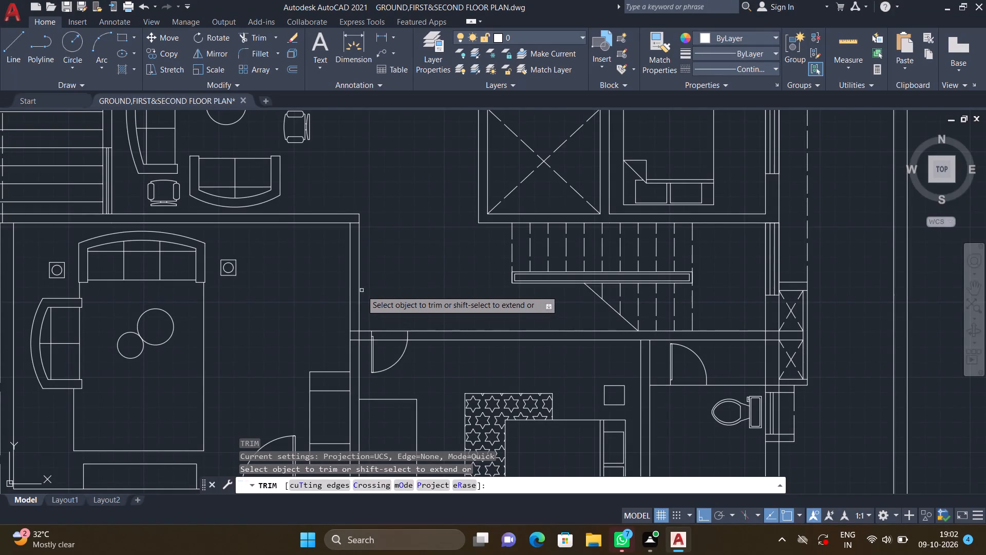
{"action": "left_click", "coordinate": [348, 277]}
{"action": "left_click", "coordinate": [358, 283]}
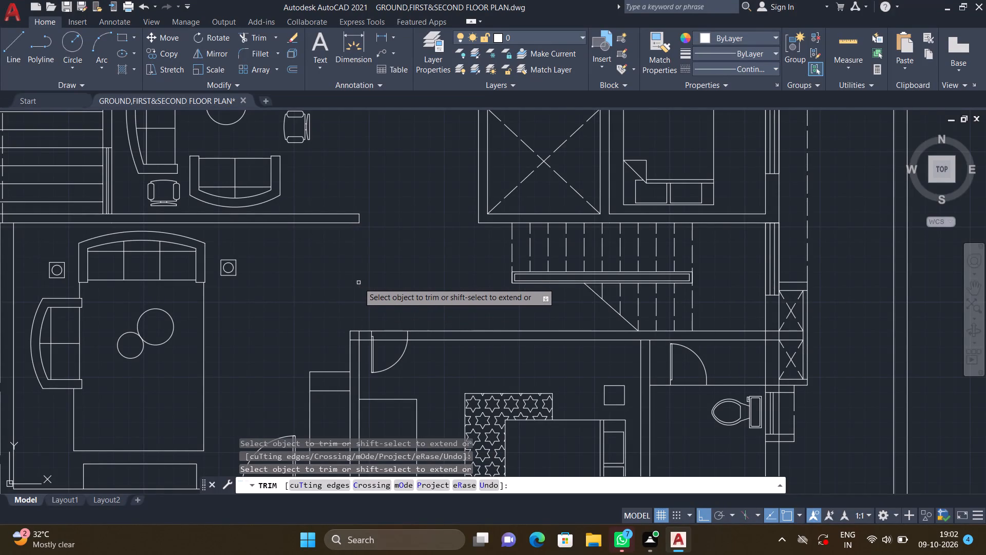
{"action": "key", "text": "Return"}
Trim the wall lines across the bedroom's northwest door opening and the overlapping lines at the adjacent wall corner.
{"action": "scroll", "coordinate": [383, 278], "scroll_direction": "down", "scroll_amount": 1}
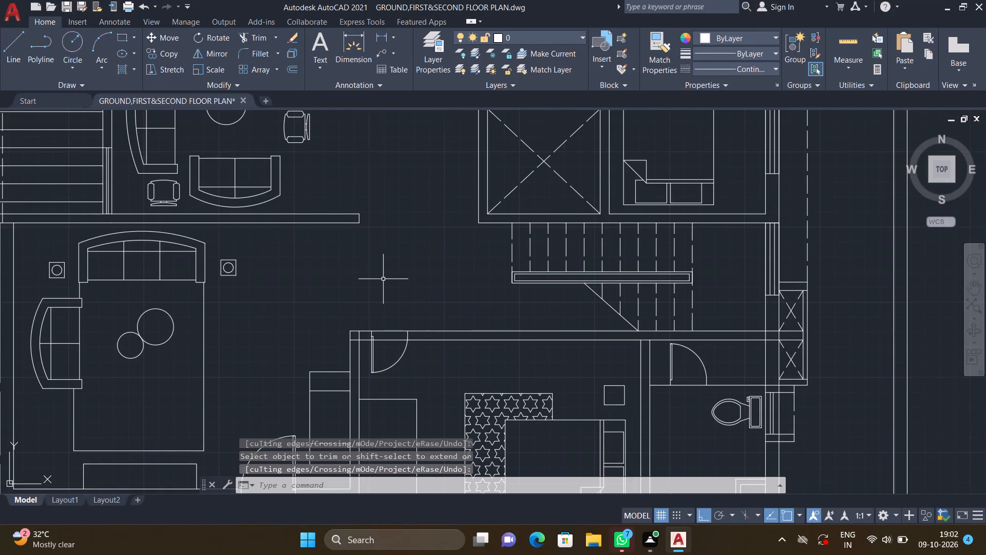
{"action": "scroll", "coordinate": [382, 278], "scroll_direction": "down", "scroll_amount": 1}
{"action": "middle_click_drag", "start_coordinate": [357, 309], "coordinate": [367, 306]}
{"action": "scroll", "coordinate": [395, 297], "scroll_direction": "down", "scroll_amount": 1}
{"action": "scroll", "coordinate": [381, 309], "scroll_direction": "up", "scroll_amount": 2}
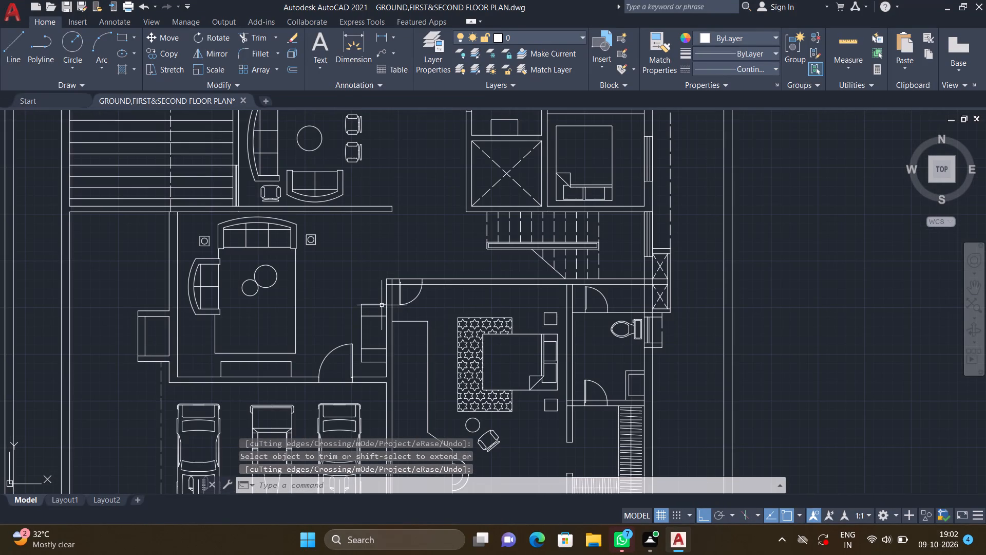
{"action": "scroll", "coordinate": [386, 273], "scroll_direction": "down", "scroll_amount": 2}
{"action": "middle_click_drag", "start_coordinate": [385, 271], "coordinate": [388, 309]}
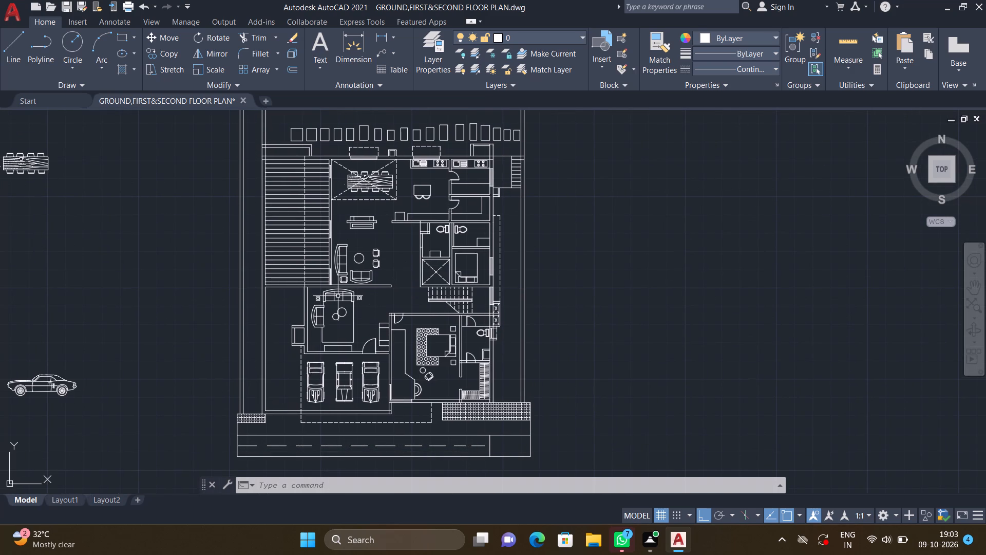
{"action": "scroll", "coordinate": [351, 299], "scroll_direction": "up", "scroll_amount": 1}
{"action": "middle_click_drag", "start_coordinate": [385, 306], "coordinate": [377, 288]}
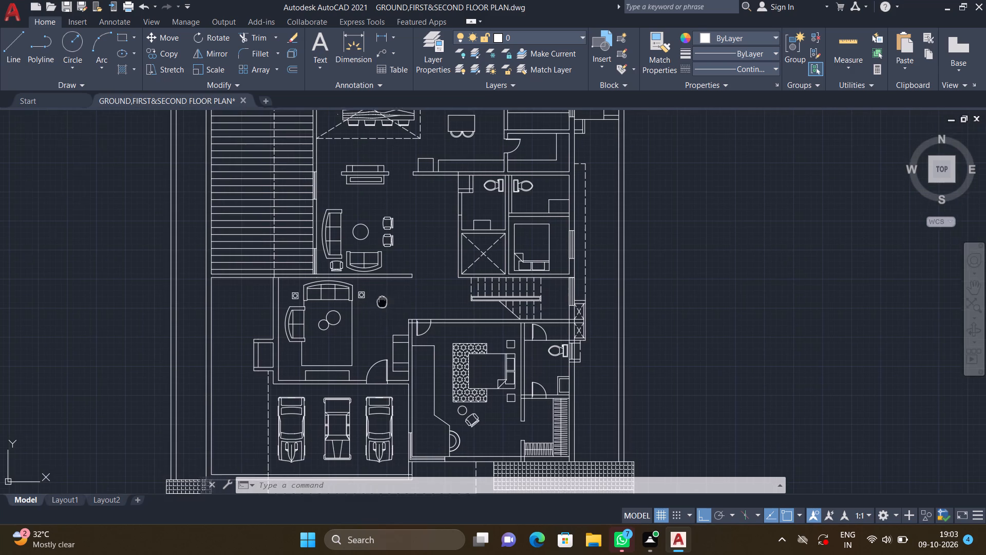
{"action": "middle_click_drag", "start_coordinate": [377, 288], "coordinate": [376, 280]}
{"action": "scroll", "coordinate": [431, 308], "scroll_direction": "up", "scroll_amount": 2}
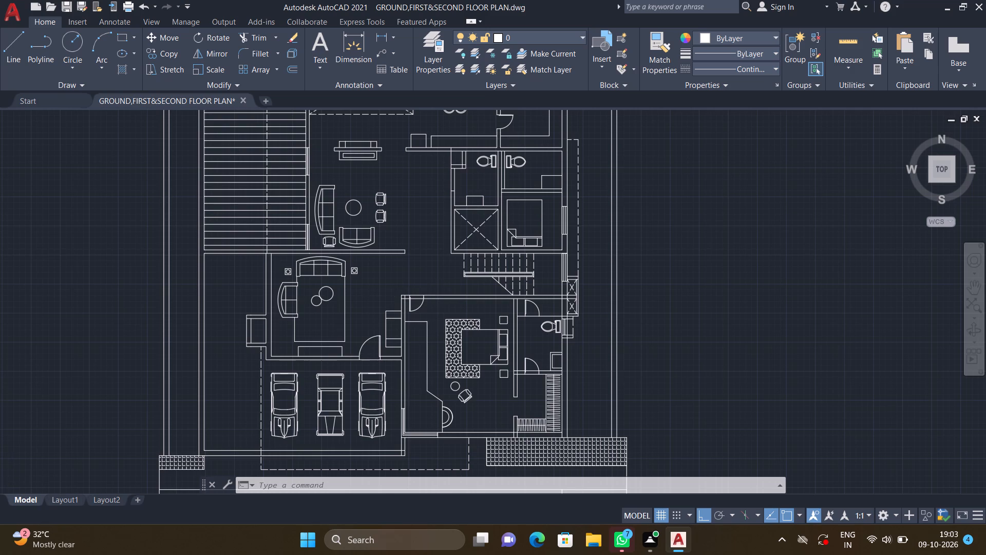
{"action": "type", "text": "TR"}
{"action": "key", "text": "Return"}
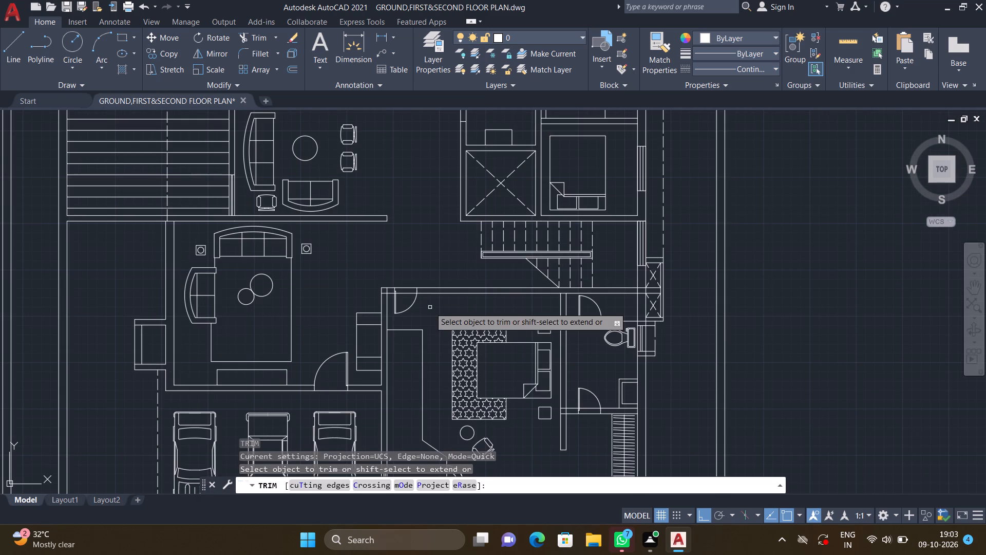
{"action": "scroll", "coordinate": [400, 293], "scroll_direction": "up", "scroll_amount": 3}
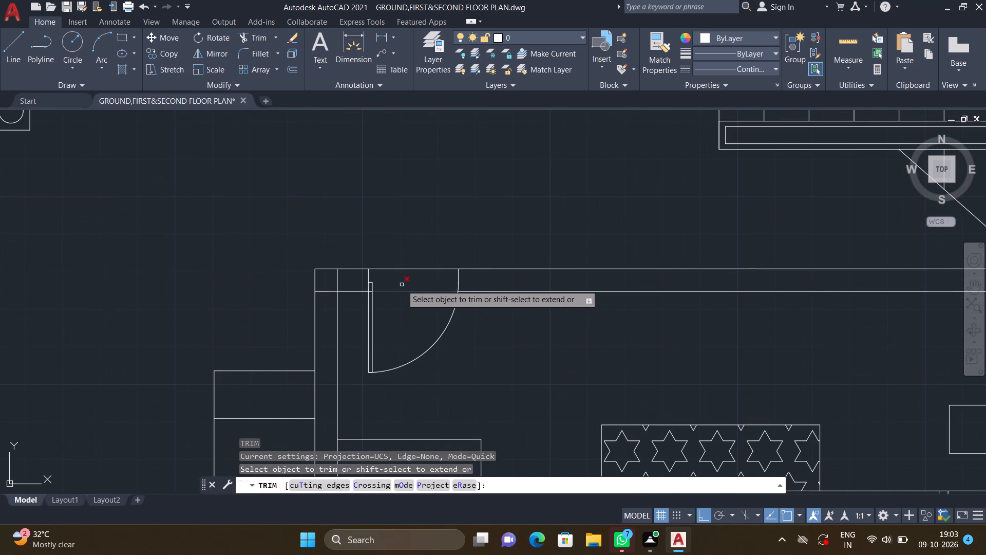
{"action": "left_click", "coordinate": [404, 267]}
{"action": "left_click", "coordinate": [404, 300]}
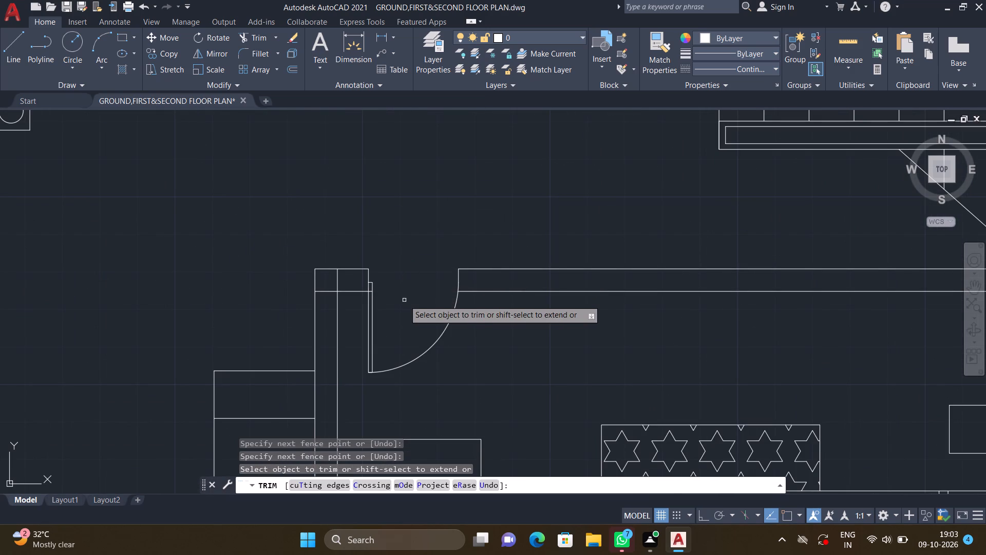
{"action": "double_click", "coordinate": [338, 284]}
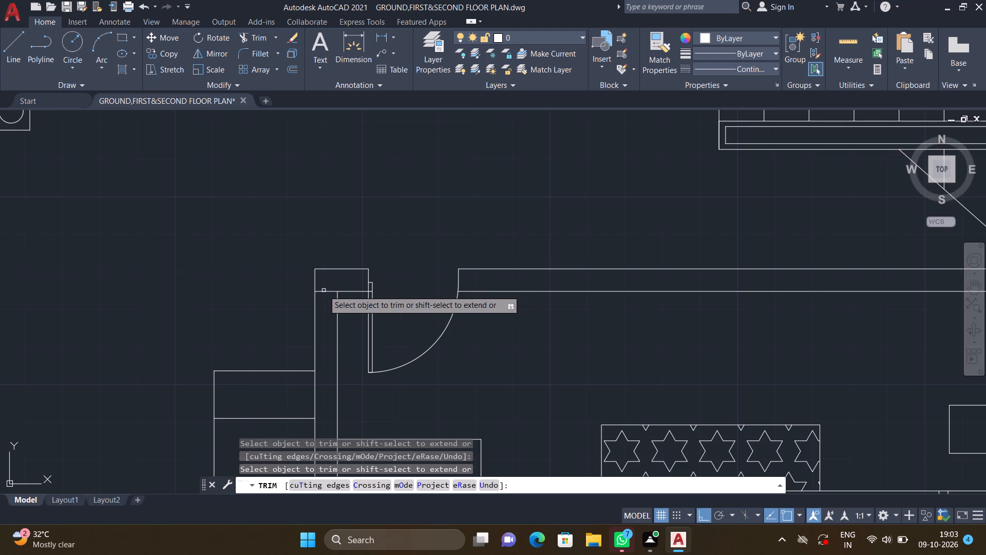
{"action": "left_click", "coordinate": [324, 290]}
Trim the overlapping wall lines at the southeast corner of the car garage.
{"action": "scroll", "coordinate": [390, 344], "scroll_direction": "down", "scroll_amount": 2}
{"action": "middle_click_drag", "start_coordinate": [416, 362], "coordinate": [391, 329]}
{"action": "scroll", "coordinate": [400, 338], "scroll_direction": "down", "scroll_amount": 1}
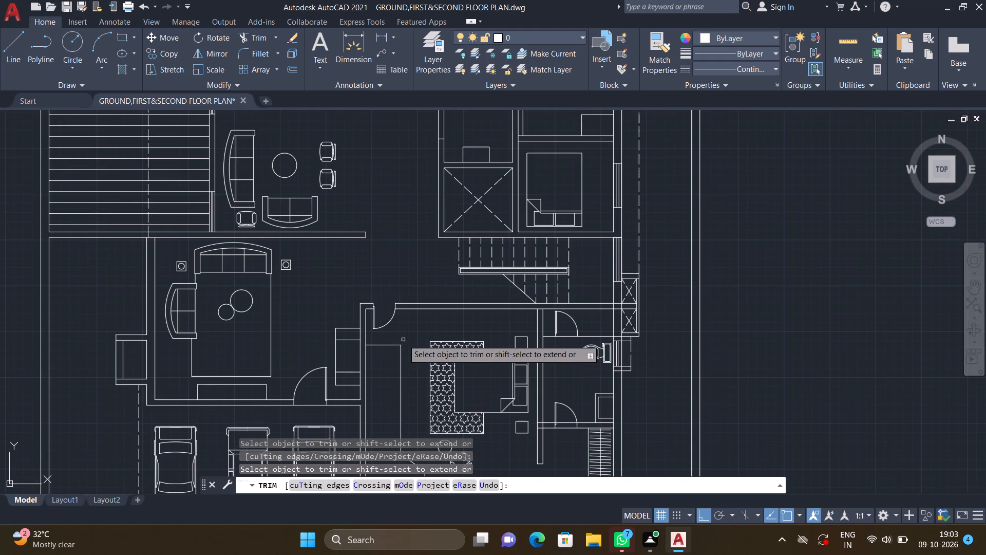
{"action": "middle_click_drag", "start_coordinate": [399, 329], "coordinate": [394, 285]}
{"action": "scroll", "coordinate": [384, 307], "scroll_direction": "down", "scroll_amount": 1}
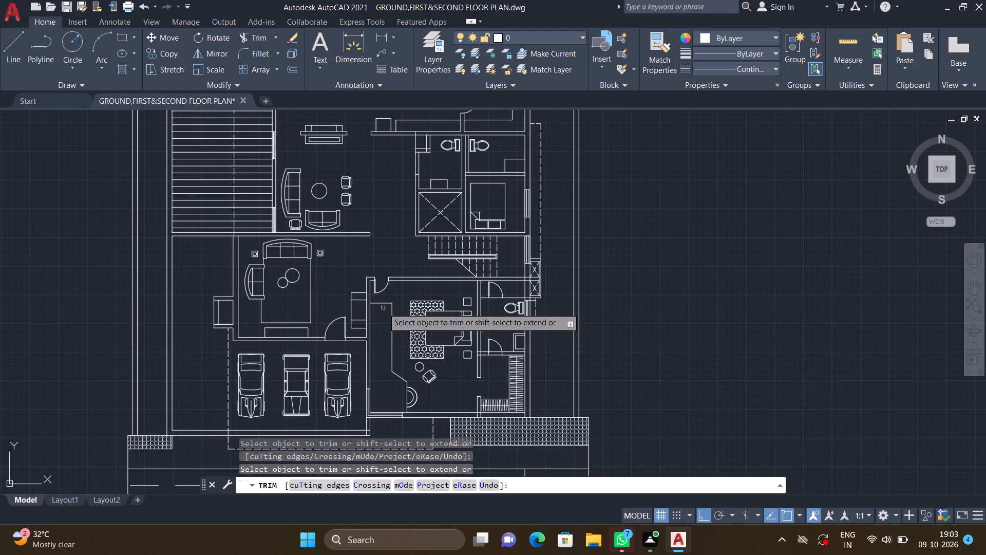
{"action": "middle_click_drag", "start_coordinate": [371, 327], "coordinate": [371, 306]}
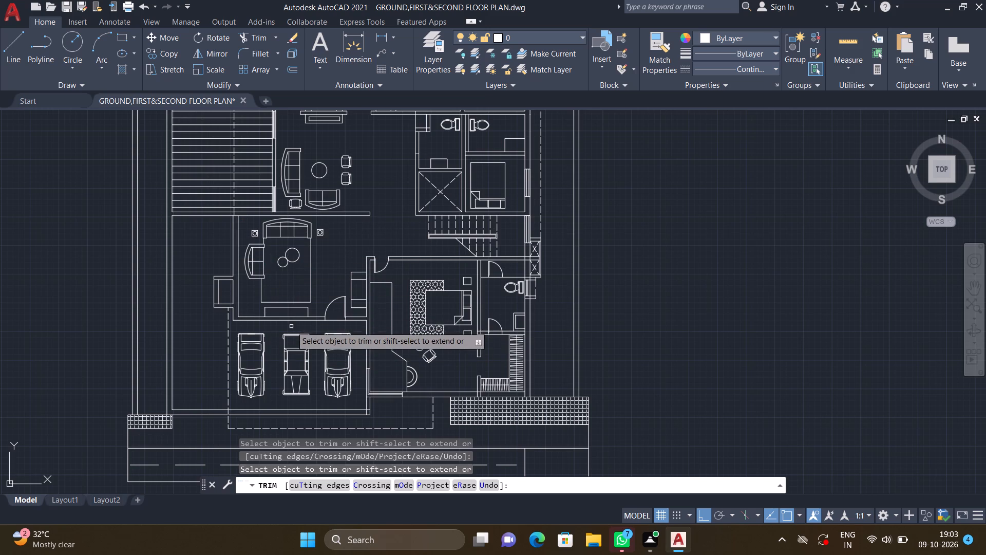
{"action": "middle_click_drag", "start_coordinate": [288, 312], "coordinate": [296, 245]}
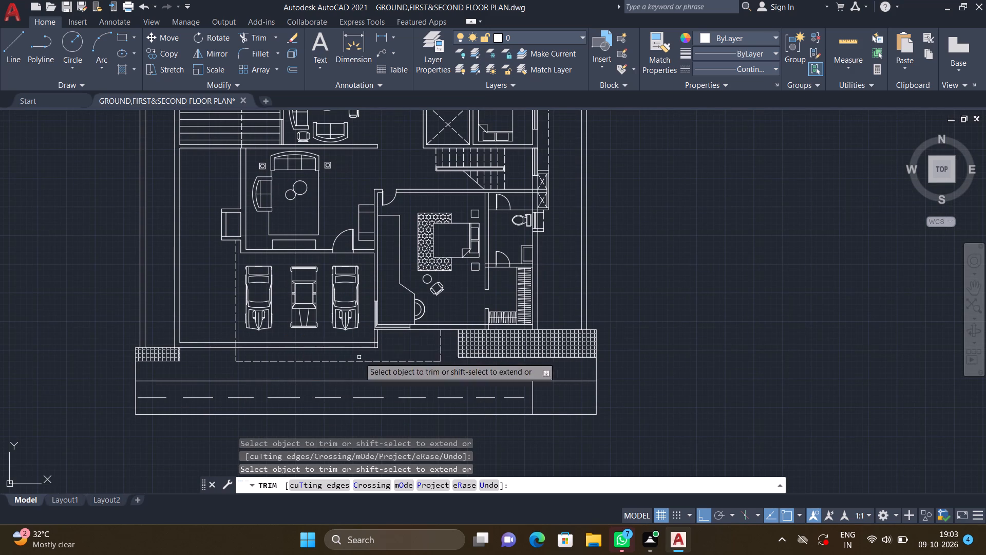
{"action": "scroll", "coordinate": [375, 341], "scroll_direction": "up", "scroll_amount": 4}
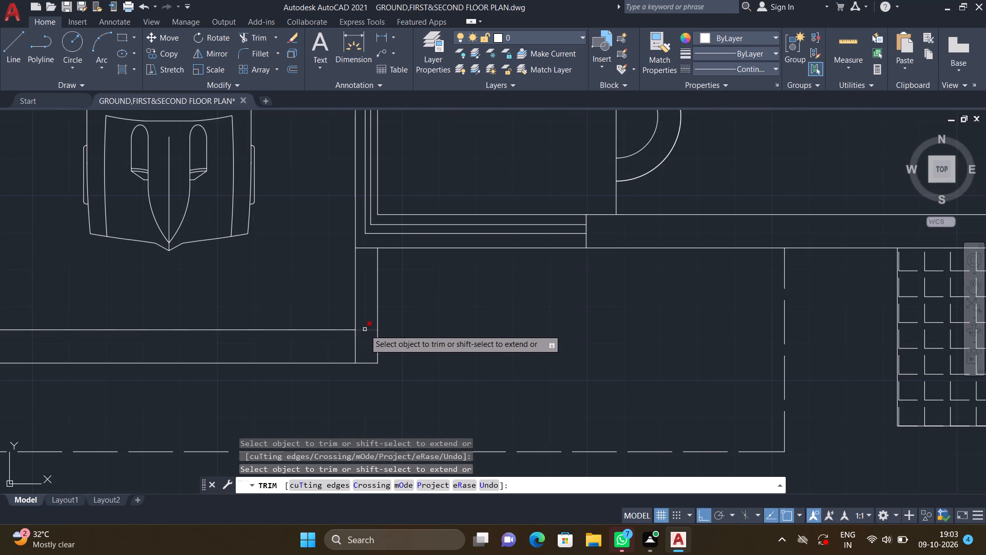
{"action": "left_click", "coordinate": [364, 329]}
{"action": "left_click", "coordinate": [353, 342]}
{"action": "left_click", "coordinate": [363, 345]}
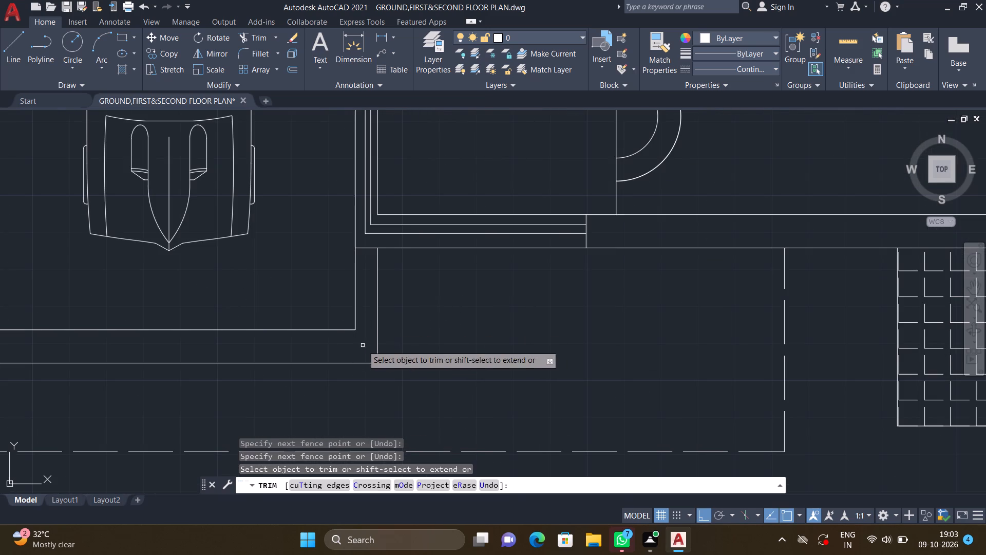
Trim the crossing lines where the short partition beside the bedroom's wardrobe meets the south exterior wall.
{"action": "scroll", "coordinate": [358, 381], "scroll_direction": "down", "scroll_amount": 3}
{"action": "middle_click_drag", "start_coordinate": [349, 386], "coordinate": [395, 347]}
{"action": "scroll", "coordinate": [394, 350], "scroll_direction": "down", "scroll_amount": 1}
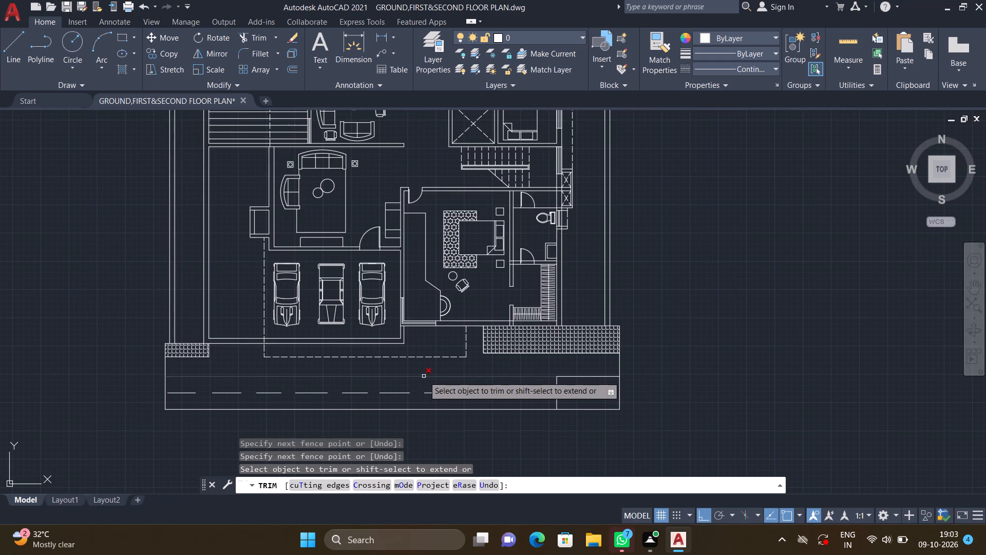
{"action": "middle_click_drag", "start_coordinate": [434, 368], "coordinate": [415, 367]}
{"action": "scroll", "coordinate": [492, 325], "scroll_direction": "up", "scroll_amount": 1}
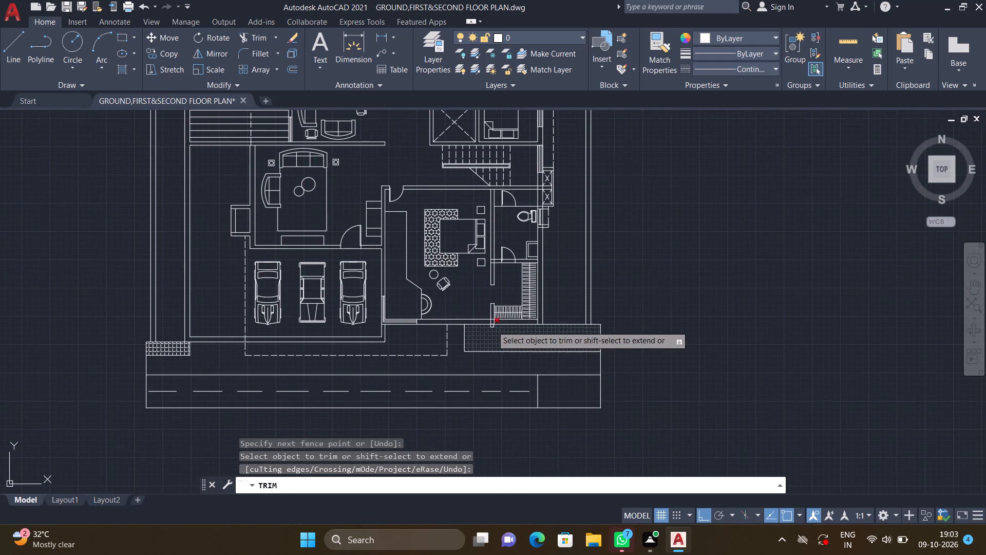
{"action": "scroll", "coordinate": [492, 325], "scroll_direction": "up", "scroll_amount": 4}
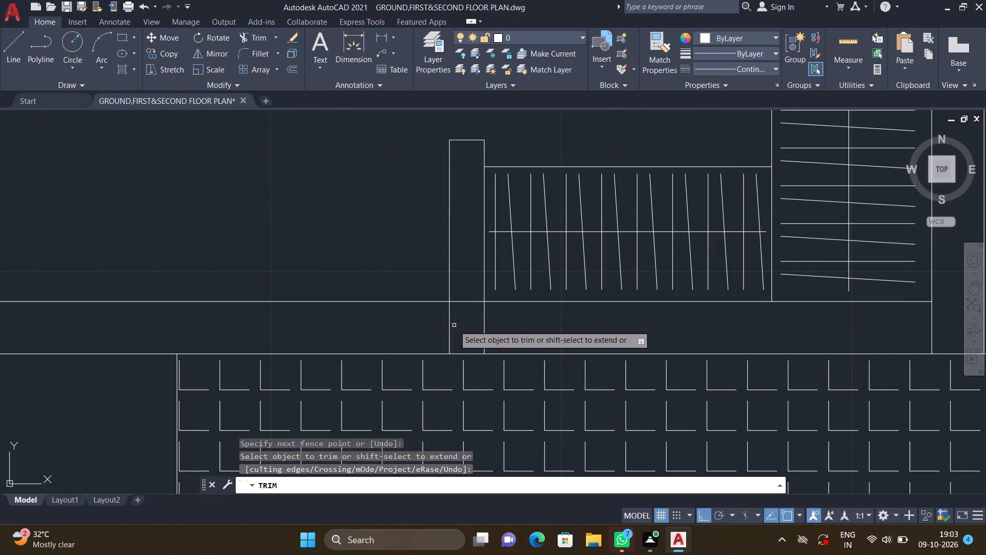
{"action": "left_click", "coordinate": [450, 323]}
{"action": "left_click", "coordinate": [467, 300]}
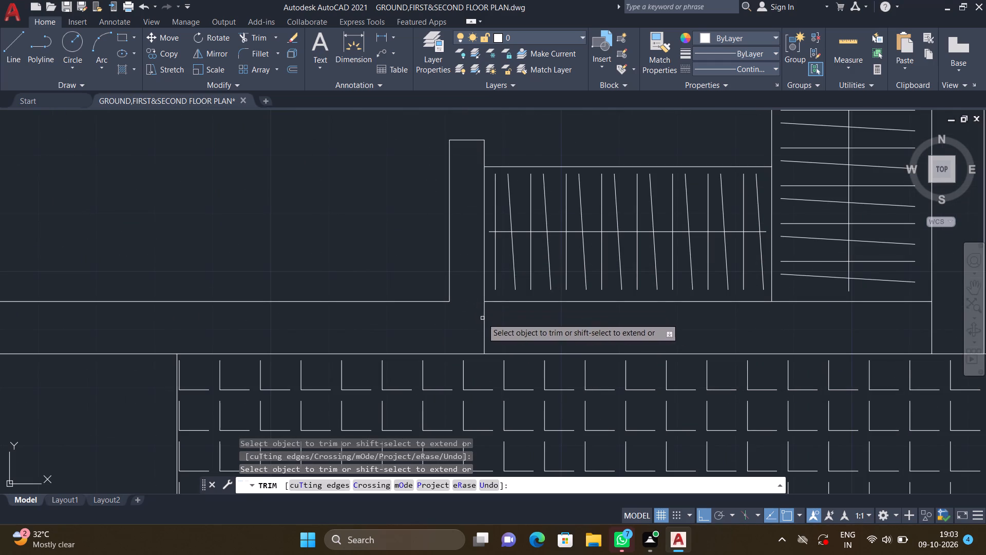
{"action": "left_click", "coordinate": [483, 319]}
{"action": "scroll", "coordinate": [505, 335], "scroll_direction": "down", "scroll_amount": 1}
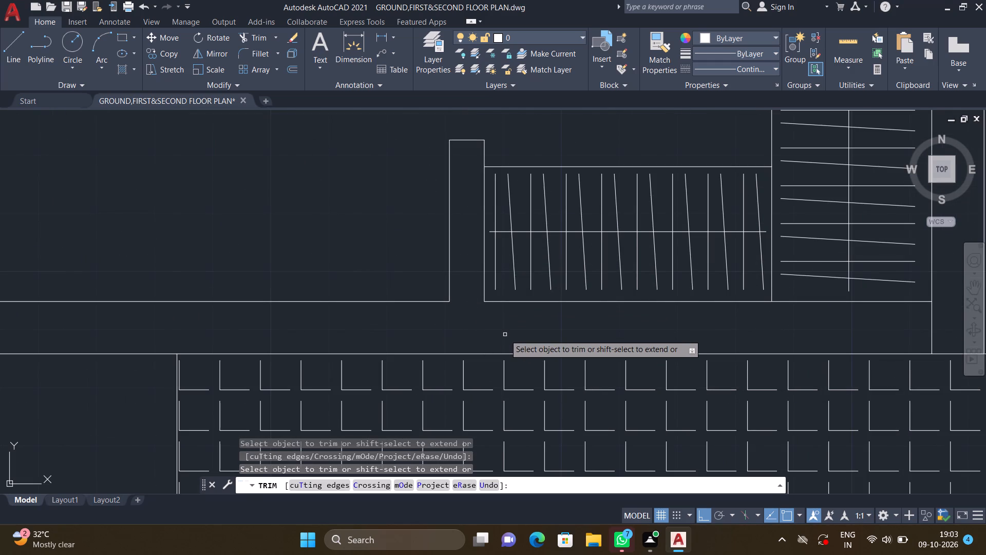
Trim the inner line of the east exterior wall where it overruns the wardrobe's southeast corner into the south wall.
{"action": "scroll", "coordinate": [505, 335], "scroll_direction": "down", "scroll_amount": 1}
{"action": "middle_click_drag", "start_coordinate": [537, 333], "coordinate": [469, 315]}
{"action": "scroll", "coordinate": [477, 316], "scroll_direction": "down", "scroll_amount": 1}
{"action": "scroll", "coordinate": [550, 308], "scroll_direction": "up", "scroll_amount": 3}
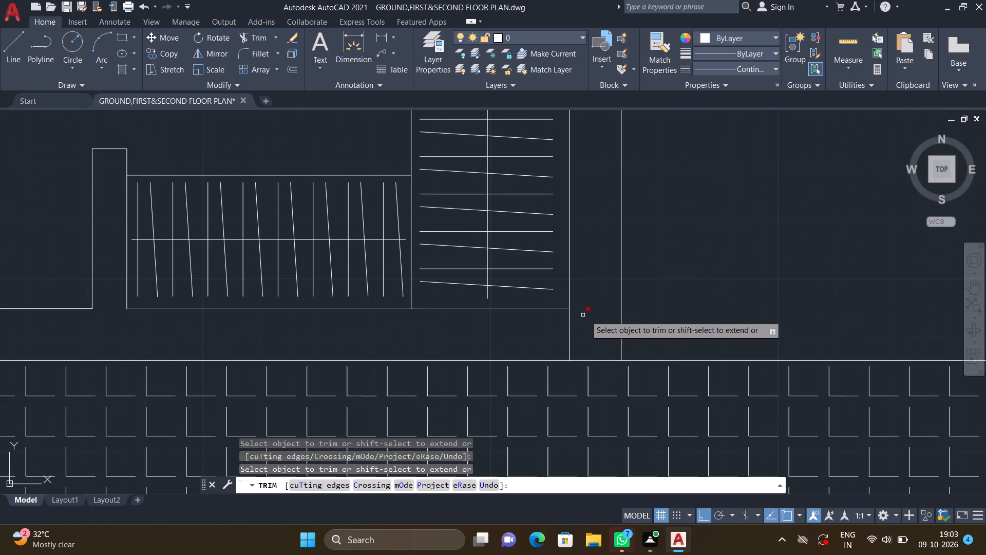
{"action": "scroll", "coordinate": [563, 325], "scroll_direction": "up", "scroll_amount": 1}
{"action": "double_click", "coordinate": [573, 328]}
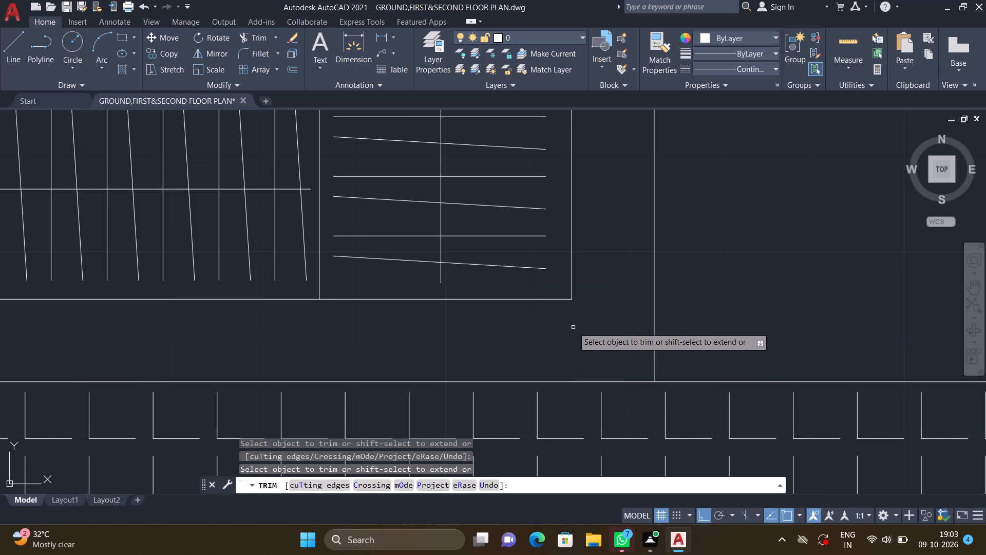
Trim the overlapping lines where the bedroom's north wall meets the east exterior wall beside the two crossed shafts.
{"action": "scroll", "coordinate": [583, 329], "scroll_direction": "down", "scroll_amount": 3}
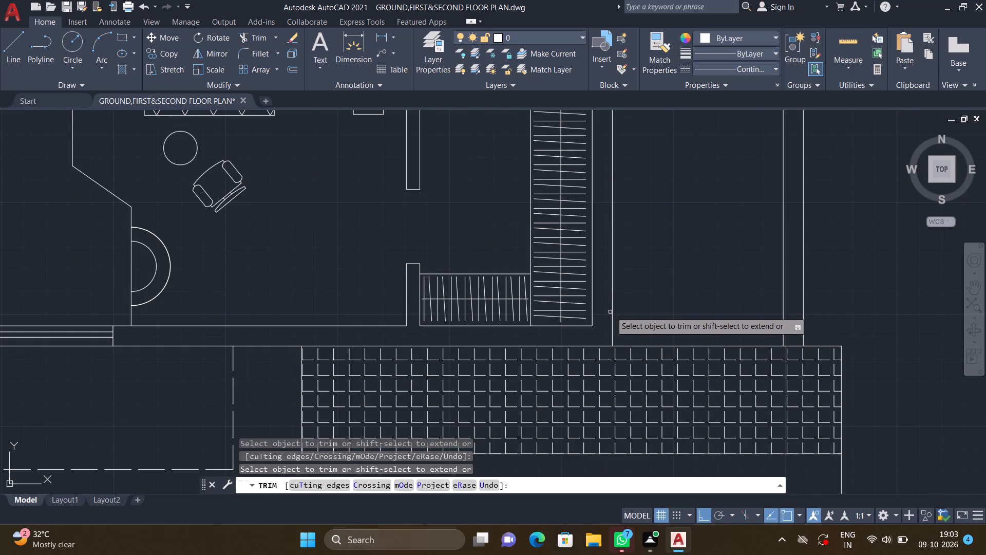
{"action": "scroll", "coordinate": [634, 313], "scroll_direction": "down", "scroll_amount": 2}
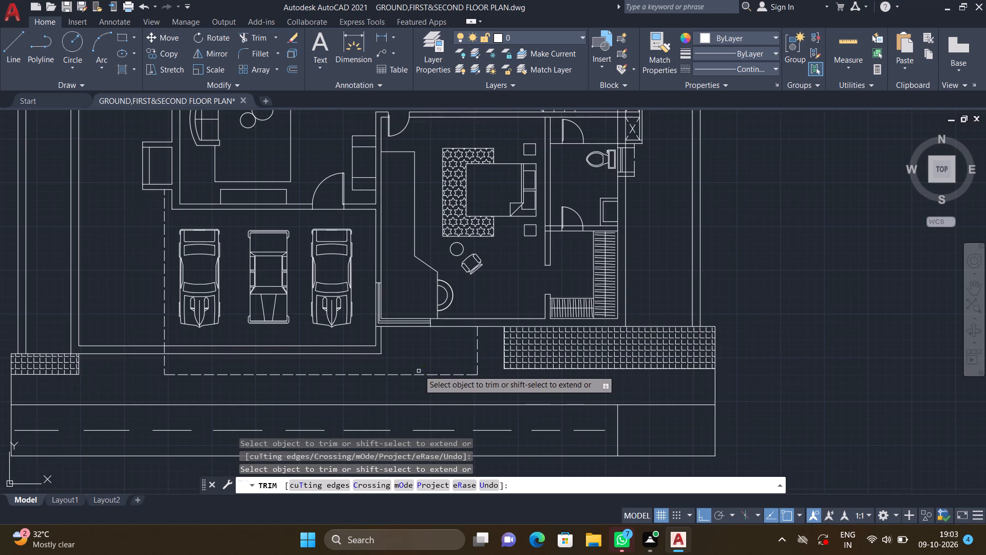
{"action": "scroll", "coordinate": [405, 350], "scroll_direction": "down", "scroll_amount": 2}
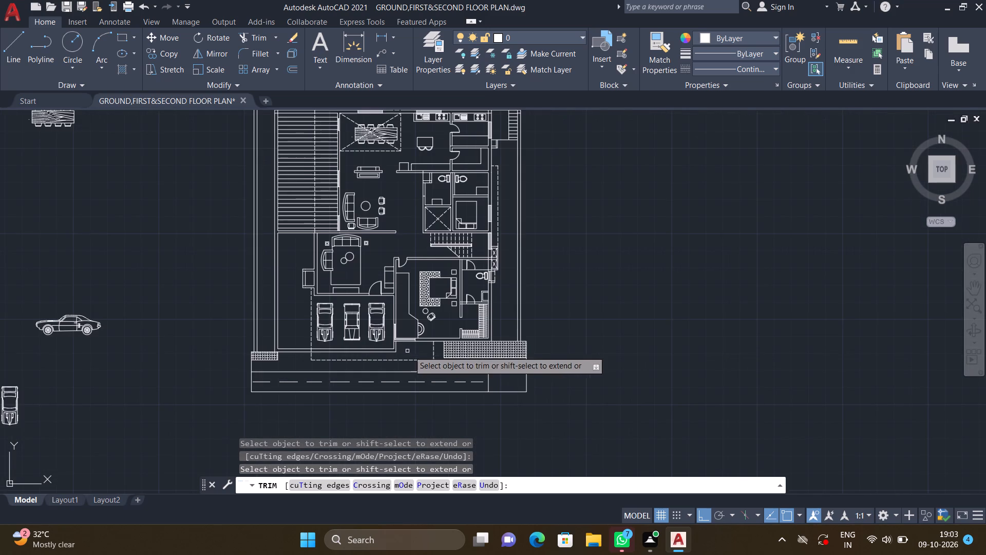
{"action": "middle_click_drag", "start_coordinate": [405, 356], "coordinate": [366, 346]}
{"action": "scroll", "coordinate": [440, 249], "scroll_direction": "up", "scroll_amount": 2}
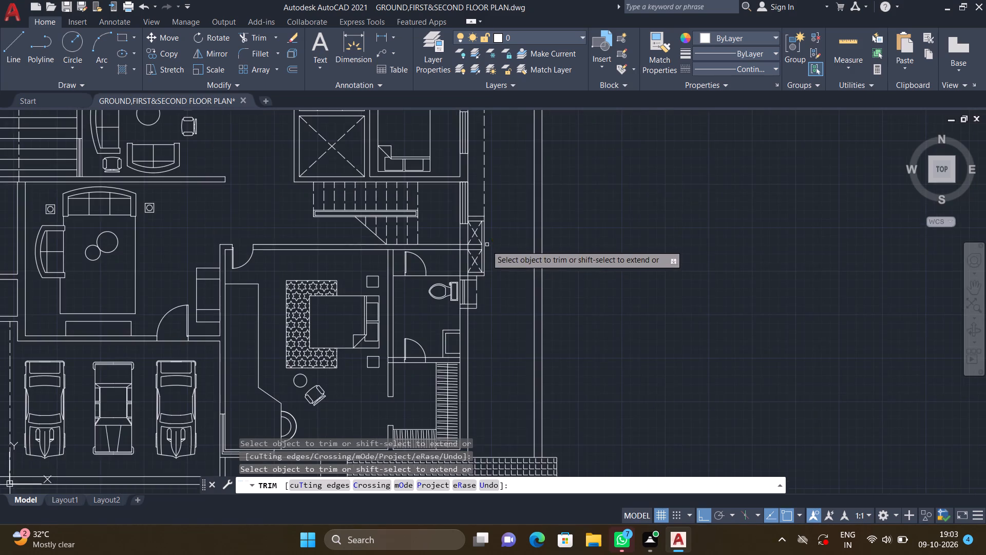
{"action": "scroll", "coordinate": [485, 246], "scroll_direction": "up", "scroll_amount": 3}
{"action": "scroll", "coordinate": [410, 234], "scroll_direction": "up", "scroll_amount": 2}
{"action": "left_click_drag", "start_coordinate": [391, 211], "coordinate": [391, 215]}
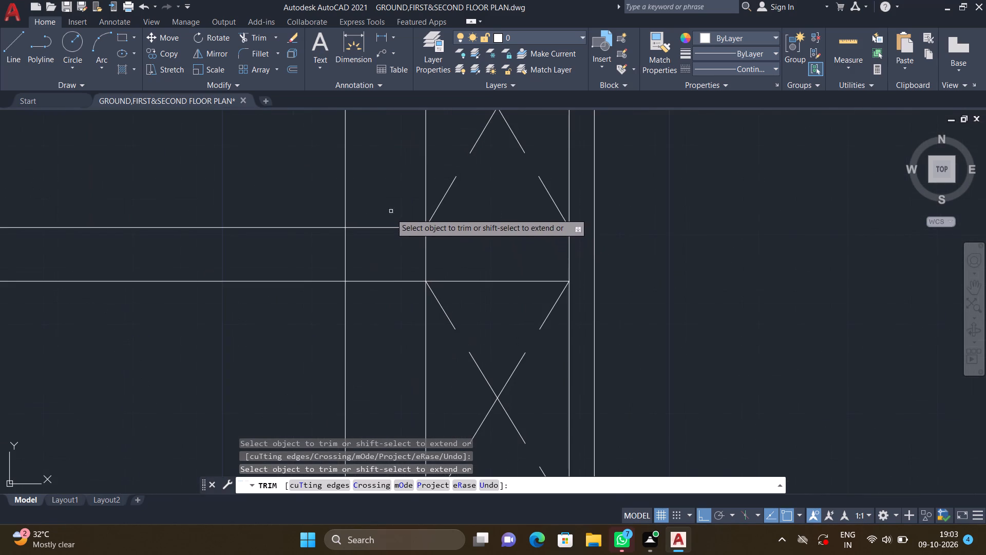
{"action": "left_click_drag", "start_coordinate": [391, 215], "coordinate": [387, 308]}
{"action": "left_click", "coordinate": [387, 310]}
{"action": "double_click", "coordinate": [373, 252]}
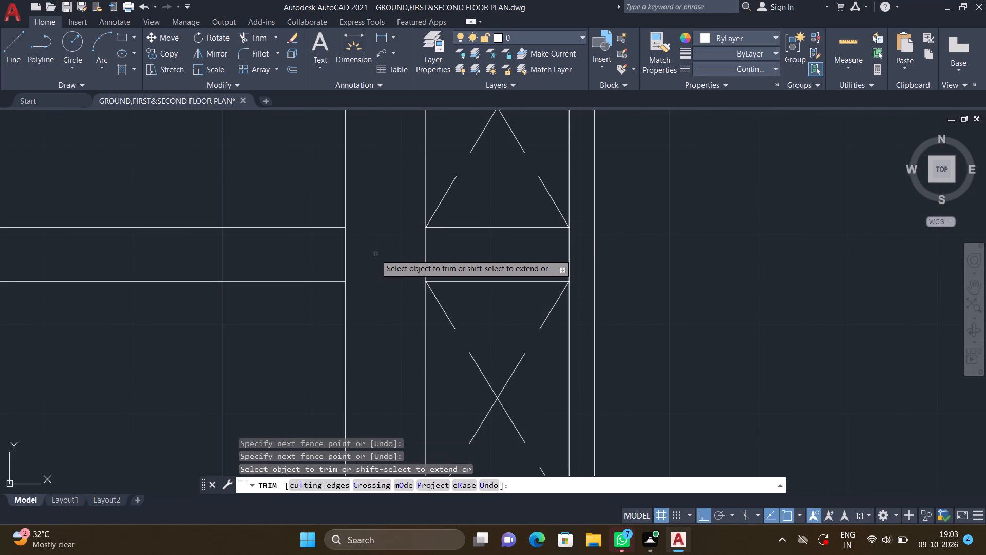
{"action": "left_click_drag", "start_coordinate": [366, 246], "coordinate": [311, 246]}
{"action": "left_click", "coordinate": [311, 246]}
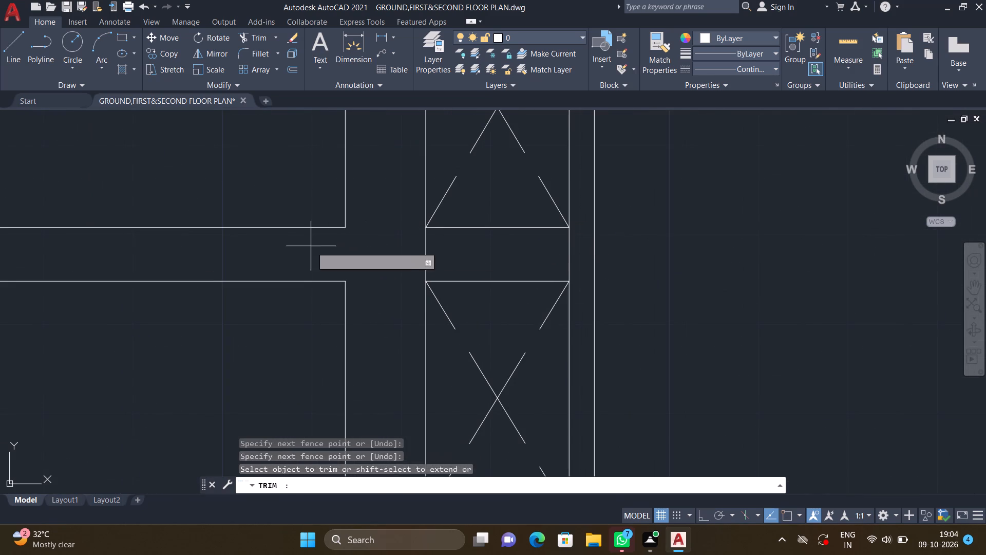
{"action": "left_click", "coordinate": [444, 254]}
Trim the overlapping wall lines at the south end of the lower shaft, above the toilet window.
{"action": "scroll", "coordinate": [380, 282], "scroll_direction": "down", "scroll_amount": 3}
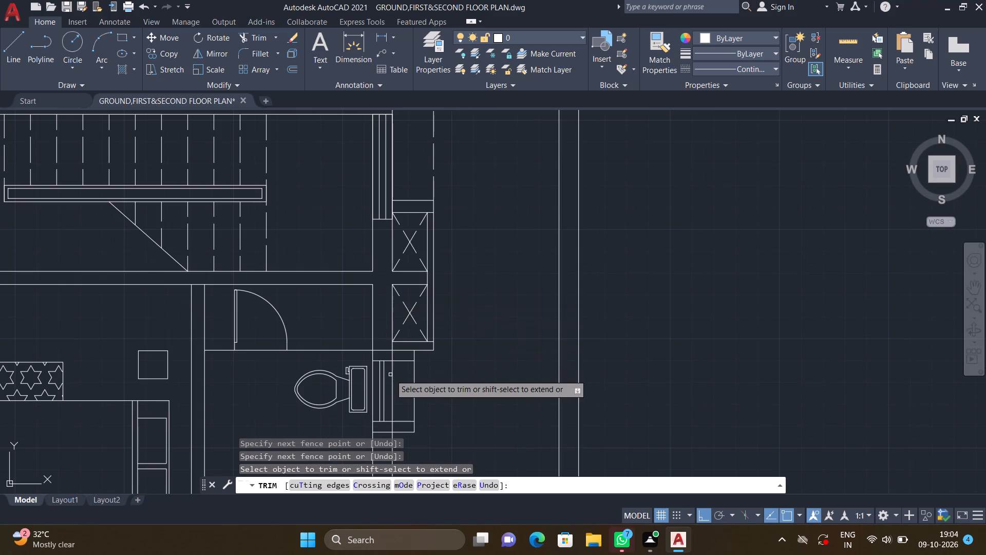
{"action": "scroll", "coordinate": [382, 350], "scroll_direction": "up", "scroll_amount": 1}
{"action": "middle_click_drag", "start_coordinate": [378, 343], "coordinate": [371, 305]}
{"action": "scroll", "coordinate": [380, 323], "scroll_direction": "up", "scroll_amount": 2}
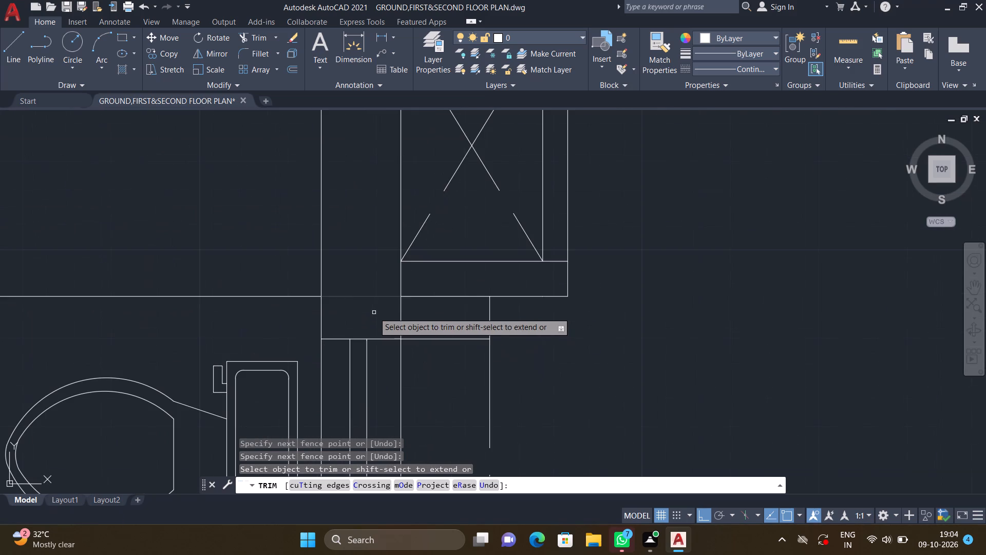
{"action": "left_click", "coordinate": [369, 299]}
{"action": "left_click", "coordinate": [375, 283]}
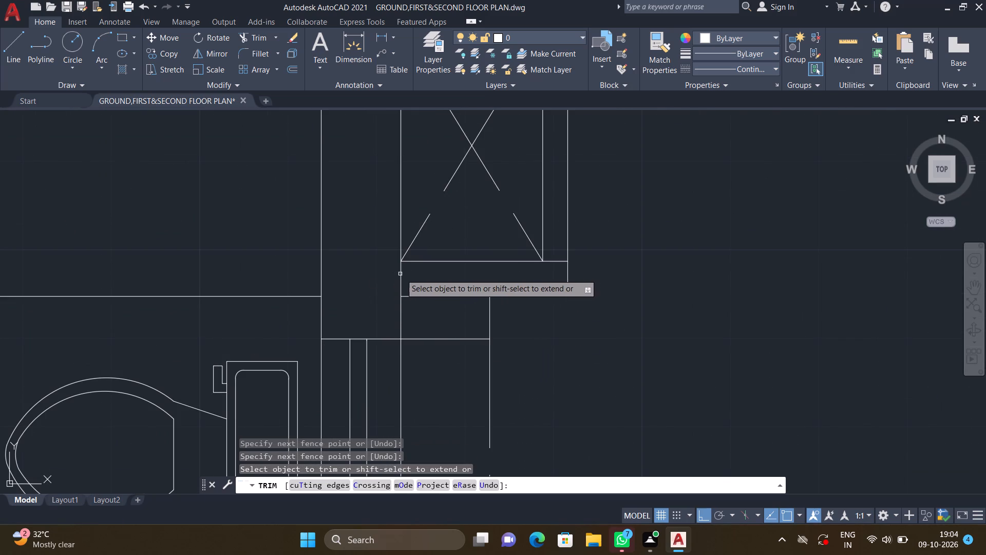
{"action": "left_click", "coordinate": [401, 274]}
{"action": "scroll", "coordinate": [357, 318], "scroll_direction": "down", "scroll_amount": 3}
{"action": "middle_click_drag", "start_coordinate": [313, 349], "coordinate": [326, 340]}
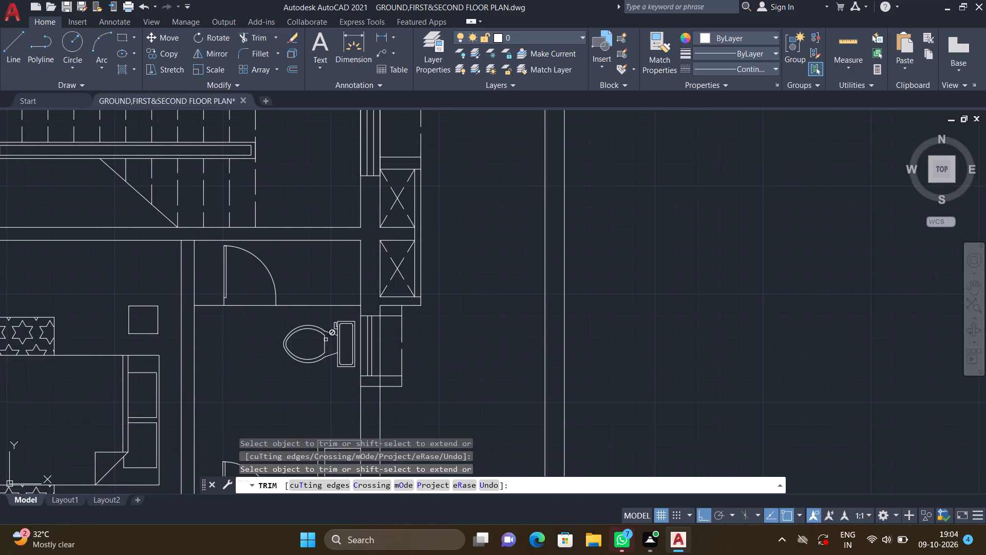
Trim the line crossing the junction of the bathroom's west partition with the bedroom's north wall.
{"action": "middle_click_drag", "start_coordinate": [202, 327], "coordinate": [292, 346]}
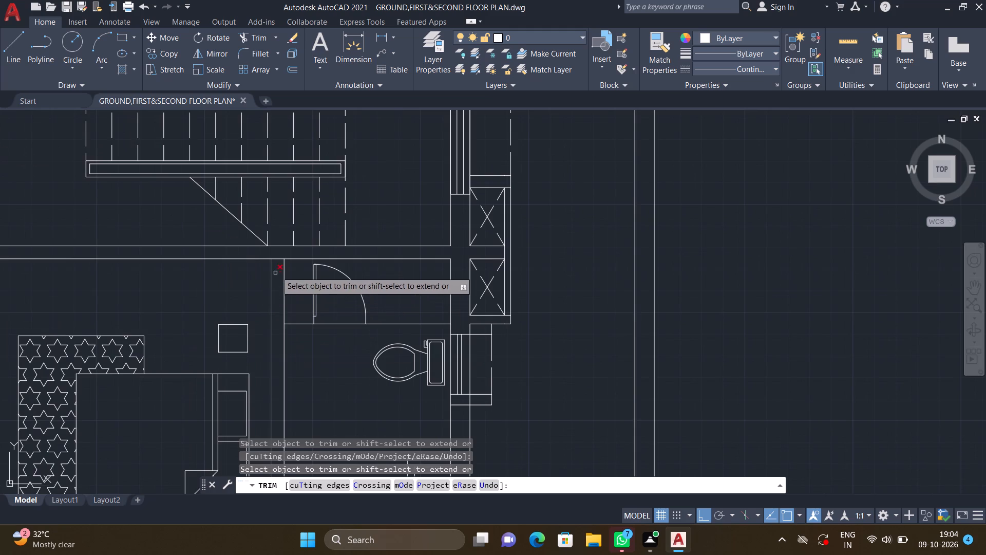
{"action": "scroll", "coordinate": [276, 263], "scroll_direction": "up", "scroll_amount": 2}
{"action": "left_click", "coordinate": [274, 252]}
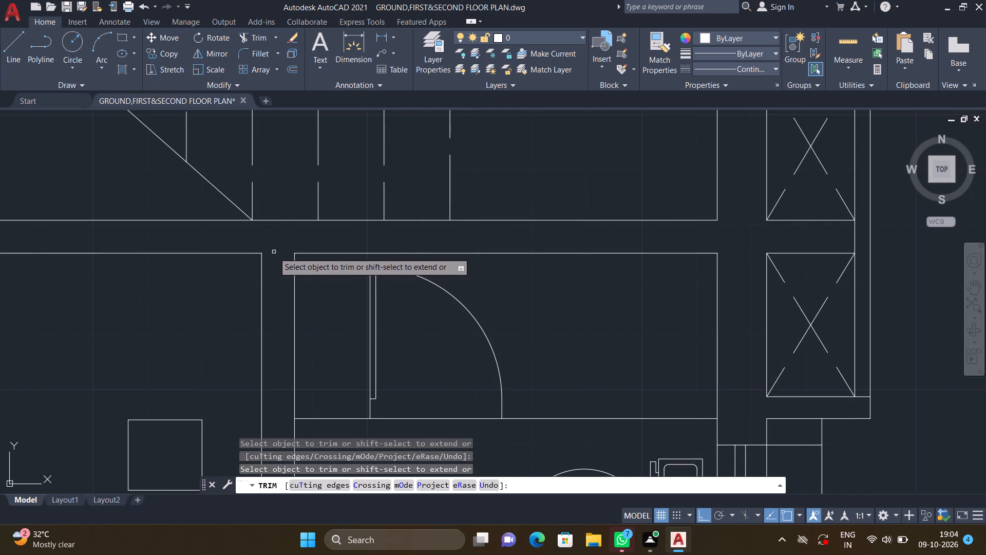
Trim the outer line of the east exterior wall across the south and north ends of the toilet window's projection.
{"action": "scroll", "coordinate": [346, 326], "scroll_direction": "down", "scroll_amount": 3}
{"action": "middle_click_drag", "start_coordinate": [433, 361], "coordinate": [376, 341]}
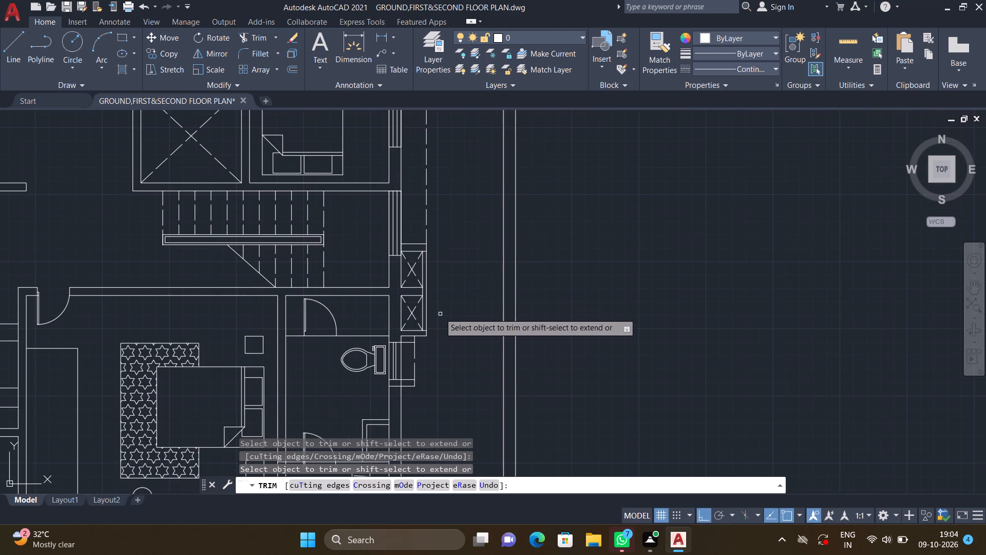
{"action": "middle_click_drag", "start_coordinate": [412, 371], "coordinate": [403, 351]}
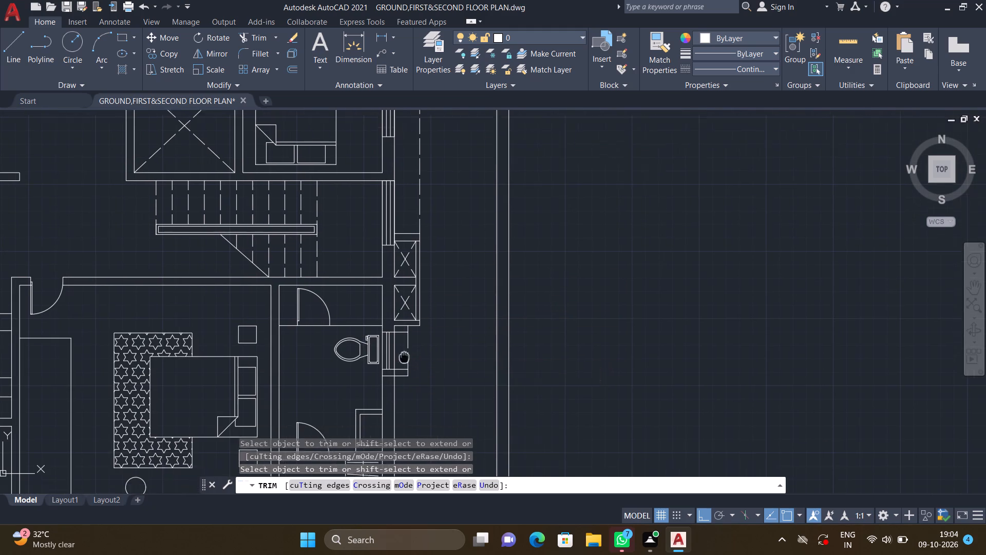
{"action": "middle_click_drag", "start_coordinate": [403, 351], "coordinate": [398, 337]}
{"action": "scroll", "coordinate": [381, 376], "scroll_direction": "up", "scroll_amount": 2}
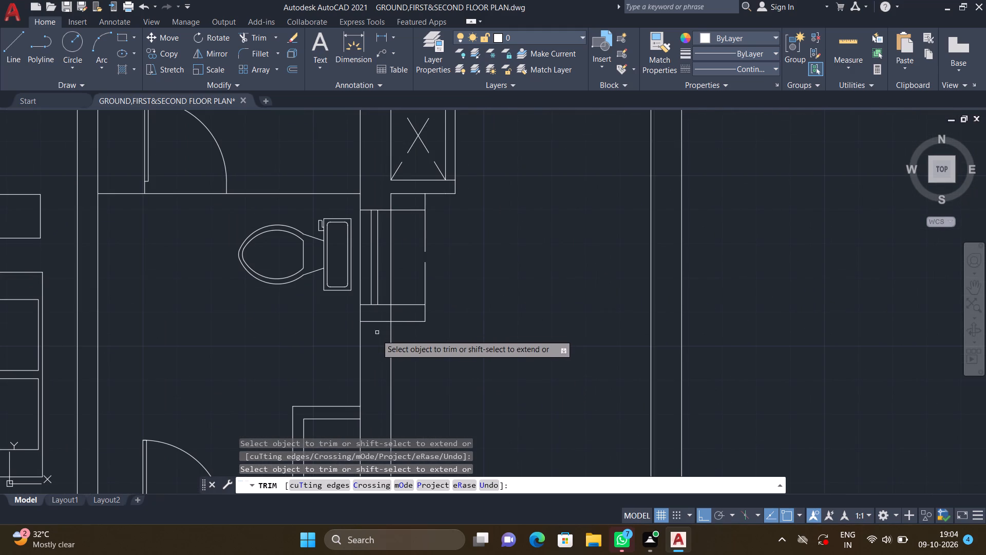
{"action": "scroll", "coordinate": [394, 317], "scroll_direction": "up", "scroll_amount": 2}
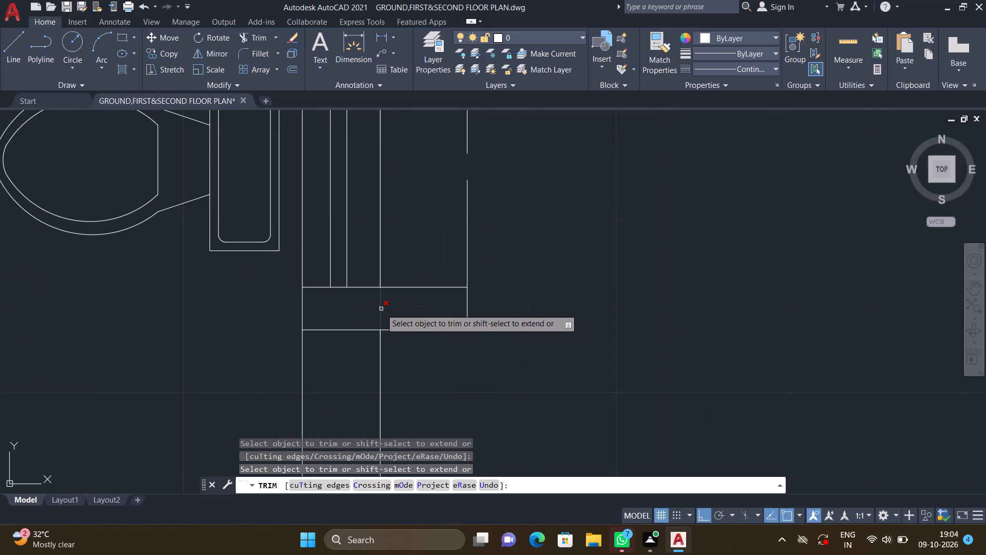
{"action": "left_click", "coordinate": [381, 309]}
{"action": "scroll", "coordinate": [432, 338], "scroll_direction": "down", "scroll_amount": 3}
{"action": "scroll", "coordinate": [426, 267], "scroll_direction": "up", "scroll_amount": 2}
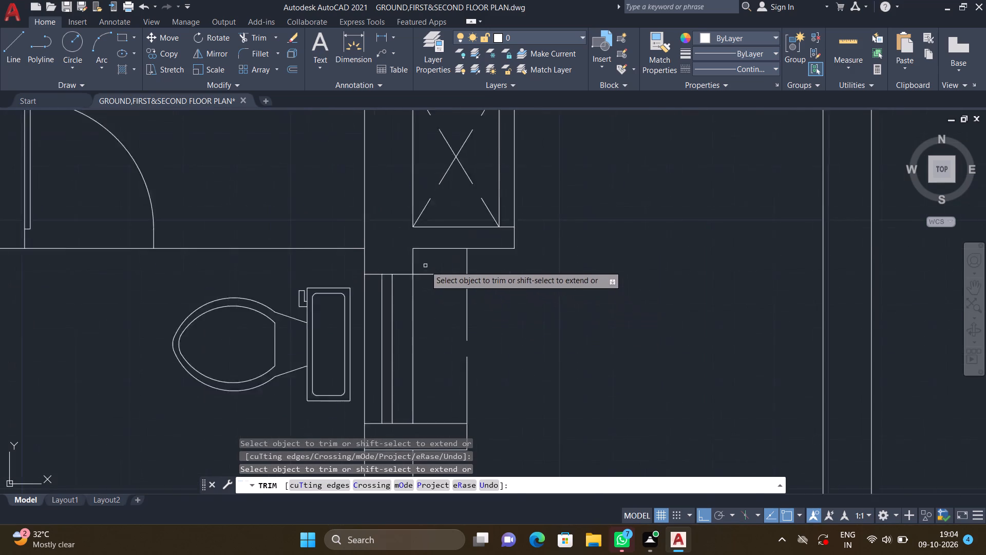
{"action": "scroll", "coordinate": [425, 266], "scroll_direction": "up", "scroll_amount": 1}
{"action": "left_click", "coordinate": [405, 257]}
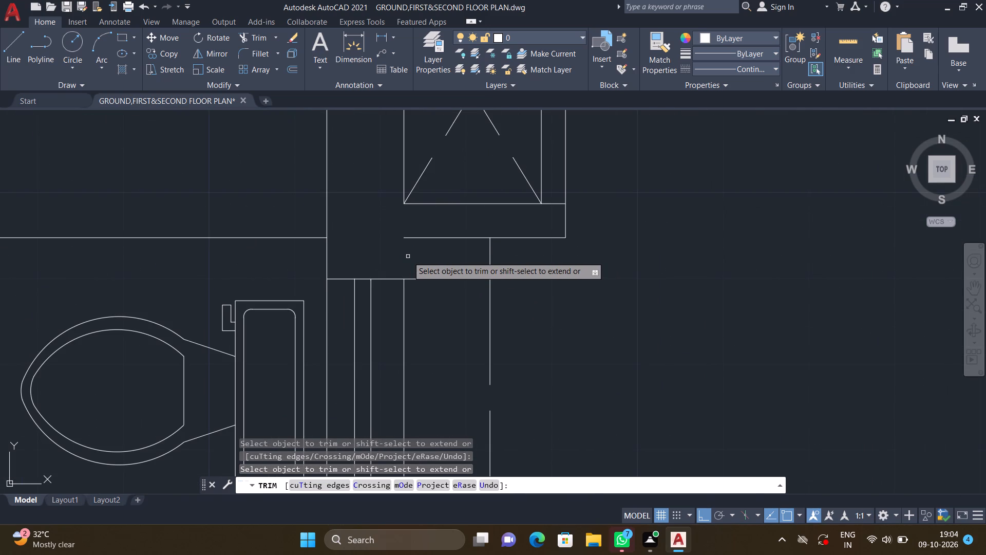
Extend the horizontal line below the lower shaft west to the inner line of the east exterior wall.
{"action": "key", "text": "Return"}
{"action": "type", "text": "EX"}
{"action": "key", "text": "Return"}
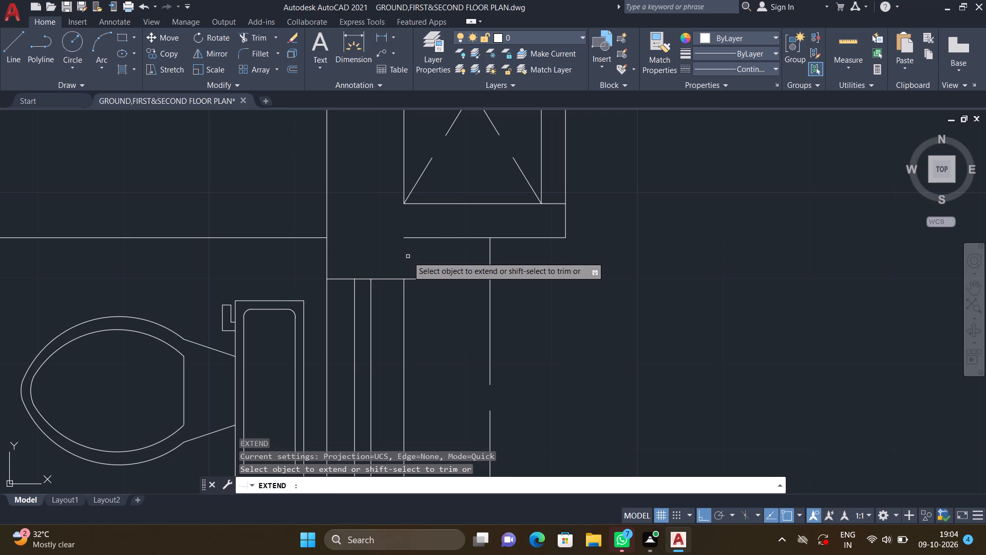
{"action": "left_click", "coordinate": [403, 237]}
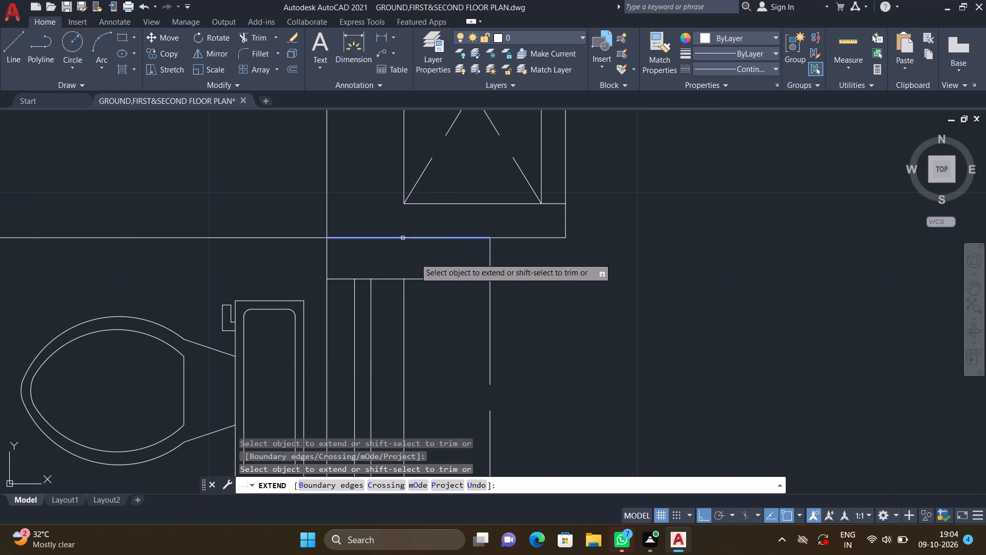
{"action": "key", "text": "Return"}
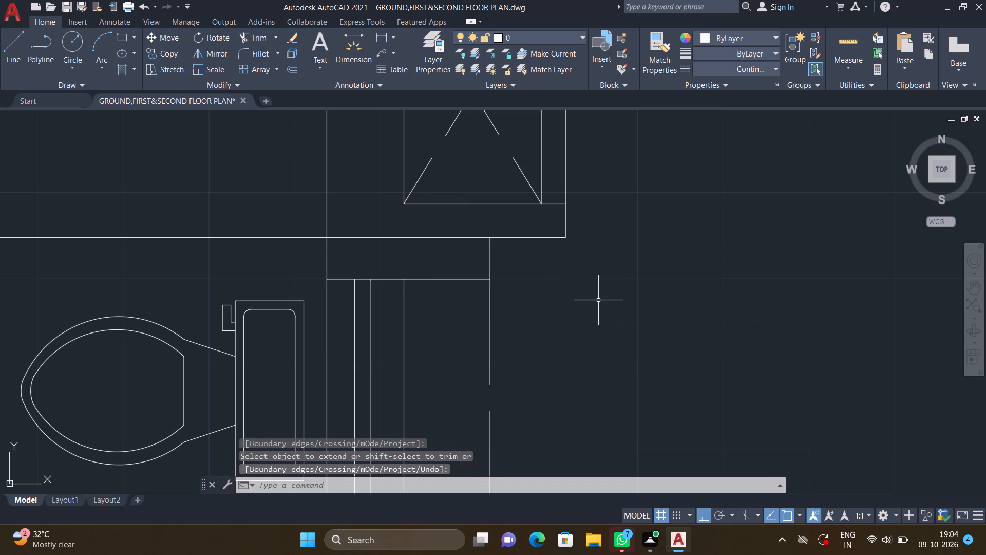
Trim the short cross lines between the two east boundary wall lines beside the top of the external steps.
{"action": "scroll", "coordinate": [598, 298], "scroll_direction": "down", "scroll_amount": 5}
{"action": "middle_click_drag", "start_coordinate": [582, 329], "coordinate": [527, 307]}
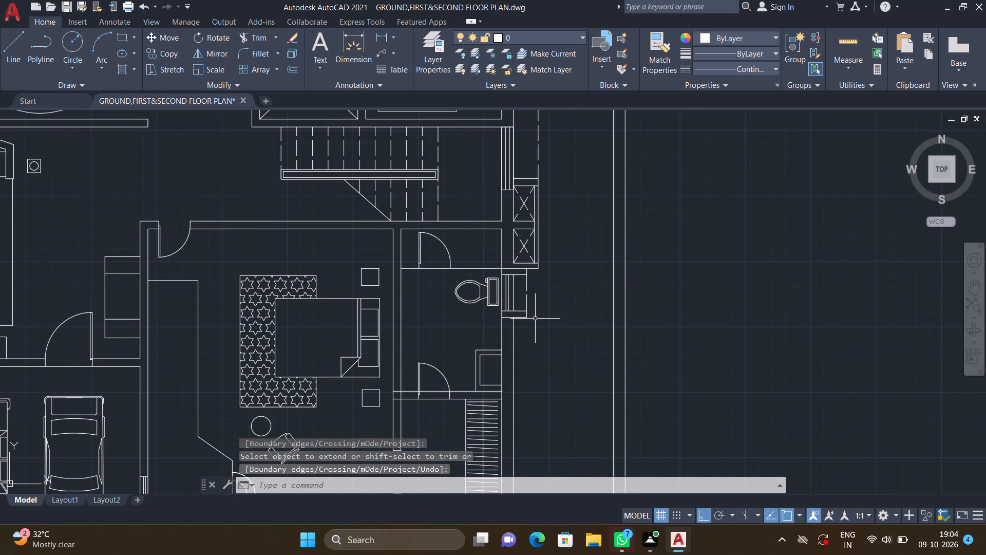
{"action": "scroll", "coordinate": [546, 326], "scroll_direction": "down", "scroll_amount": 1}
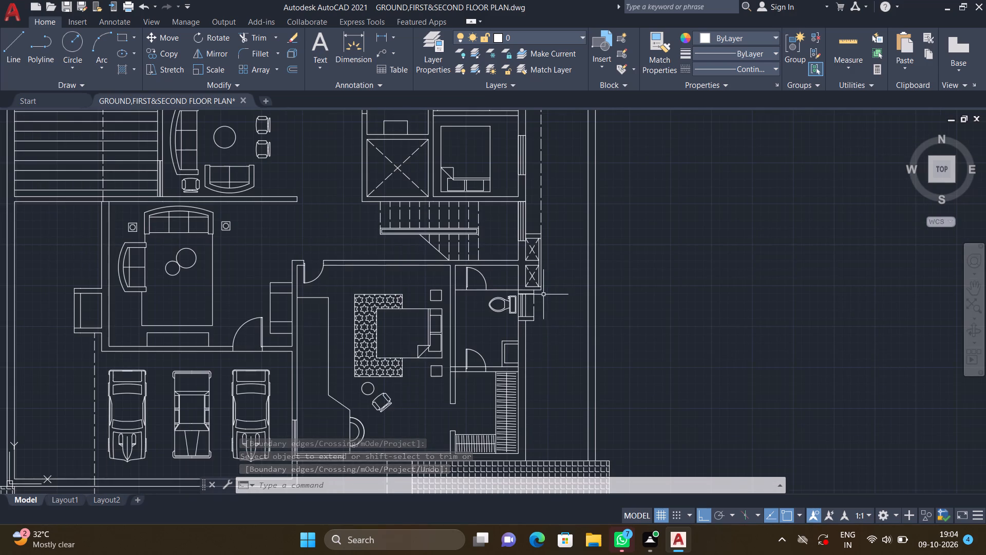
{"action": "middle_click_drag", "start_coordinate": [541, 311], "coordinate": [536, 346]}
{"action": "scroll", "coordinate": [536, 344], "scroll_direction": "down", "scroll_amount": 1}
{"action": "middle_click_drag", "start_coordinate": [534, 305], "coordinate": [516, 364]}
{"action": "scroll", "coordinate": [517, 354], "scroll_direction": "down", "scroll_amount": 1}
{"action": "middle_click_drag", "start_coordinate": [526, 272], "coordinate": [507, 270]}
{"action": "scroll", "coordinate": [518, 218], "scroll_direction": "up", "scroll_amount": 3}
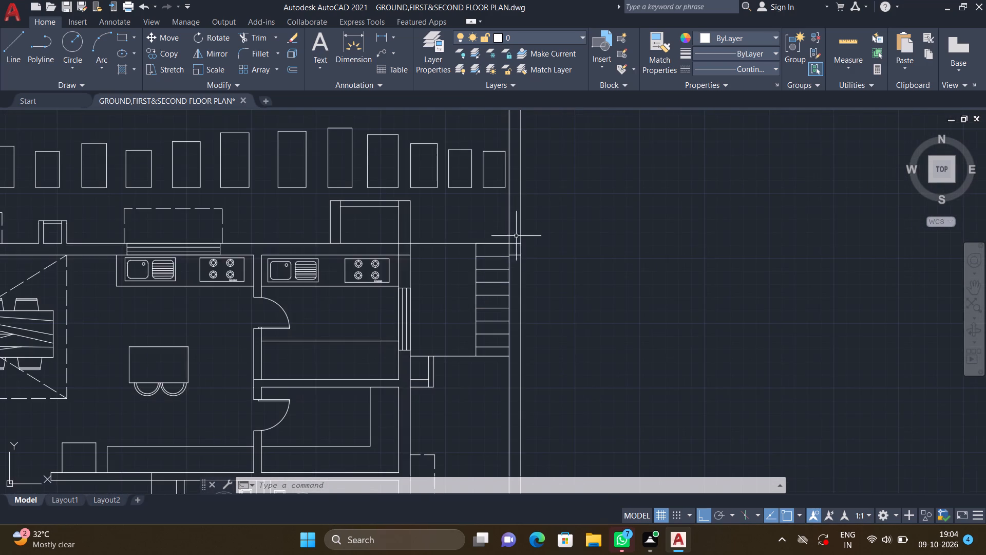
{"action": "scroll", "coordinate": [512, 256], "scroll_direction": "up", "scroll_amount": 3}
{"action": "type", "text": "TR"}
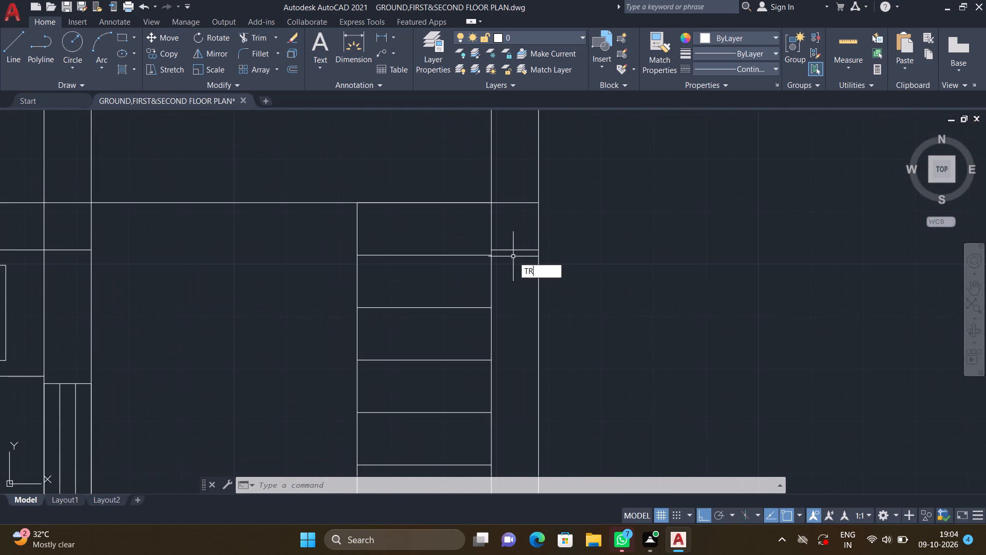
{"action": "key", "text": "Return"}
{"action": "left_click_drag", "start_coordinate": [511, 187], "coordinate": [511, 238]}
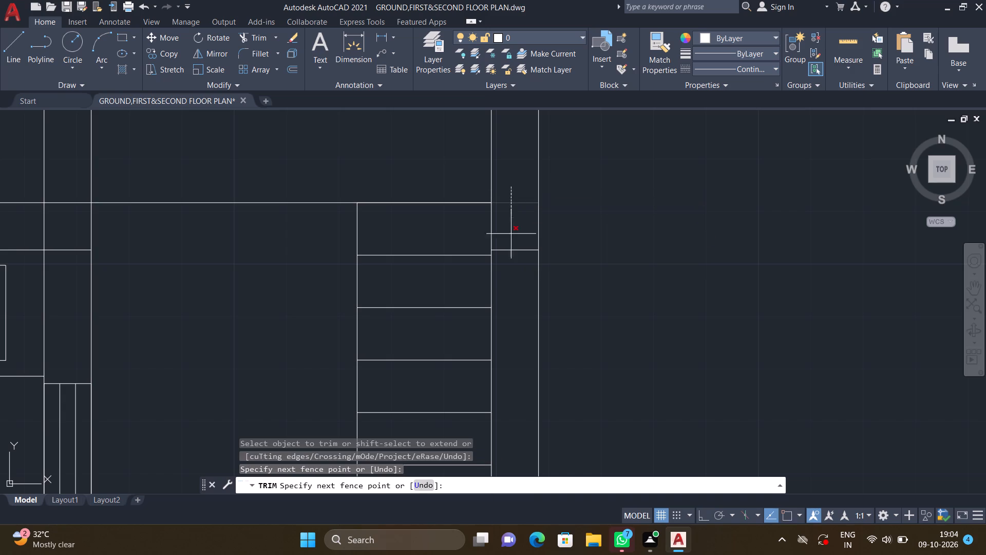
{"action": "left_click_drag", "start_coordinate": [511, 238], "coordinate": [511, 272]}
{"action": "left_click", "coordinate": [511, 272]}
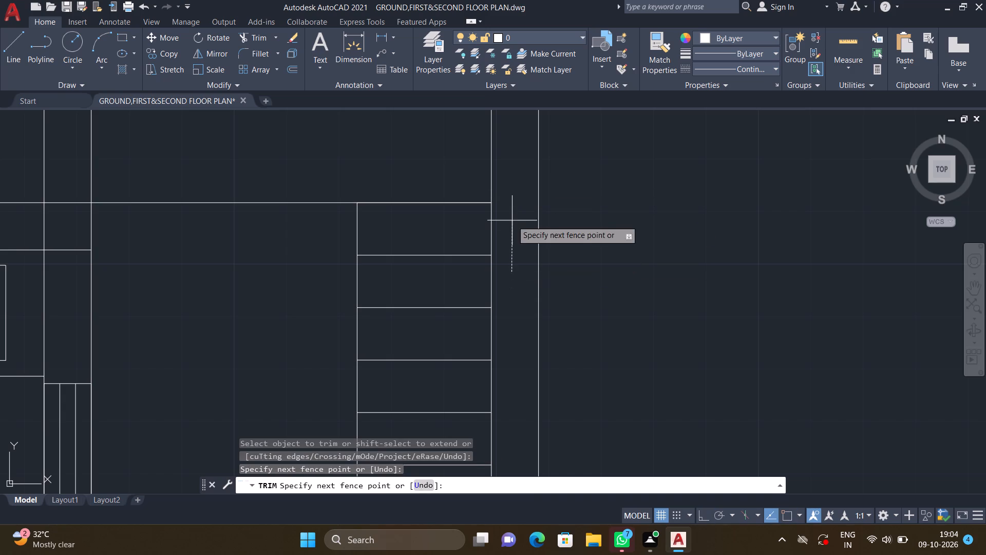
{"action": "left_click", "coordinate": [512, 220]}
{"action": "key", "text": "Return"}
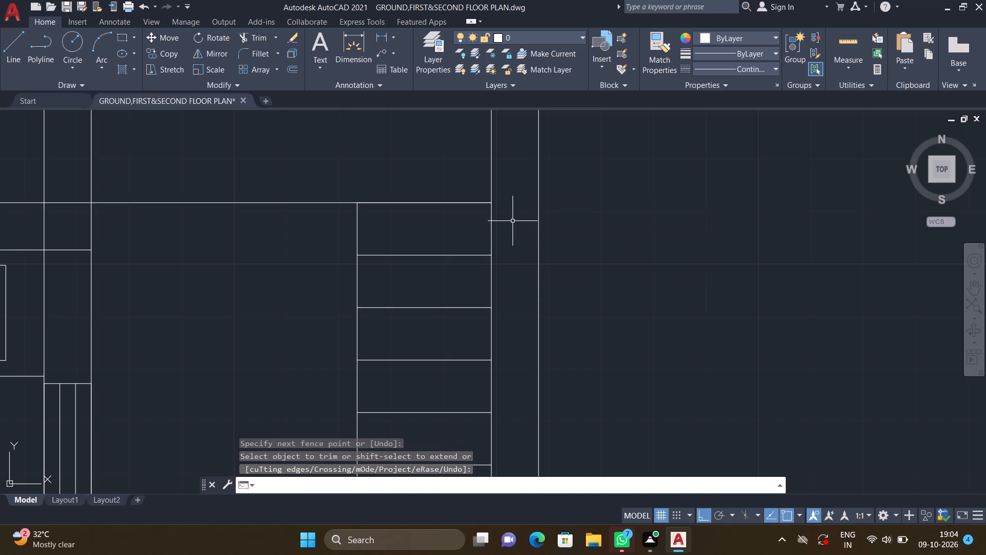
Inspect the southern part of the ground floor plan, from the garage to the bedroom and east wall, for leftover overlaps.
{"action": "scroll", "coordinate": [511, 224], "scroll_direction": "down", "scroll_amount": 3}
{"action": "middle_click_drag", "start_coordinate": [545, 313], "coordinate": [508, 261]}
{"action": "scroll", "coordinate": [509, 262], "scroll_direction": "down", "scroll_amount": 2}
{"action": "middle_click_drag", "start_coordinate": [493, 303], "coordinate": [483, 284]}
{"action": "scroll", "coordinate": [483, 288], "scroll_direction": "down", "scroll_amount": 2}
{"action": "middle_click_drag", "start_coordinate": [449, 356], "coordinate": [438, 337]}
{"action": "scroll", "coordinate": [446, 377], "scroll_direction": "up", "scroll_amount": 3}
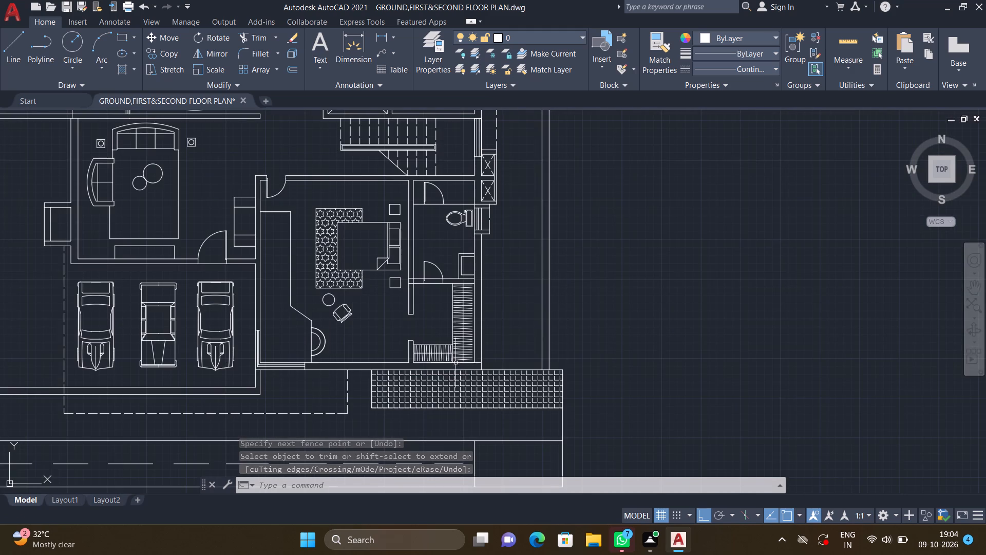
{"action": "middle_click_drag", "start_coordinate": [477, 367], "coordinate": [461, 346]}
{"action": "scroll", "coordinate": [462, 357], "scroll_direction": "down", "scroll_amount": 1}
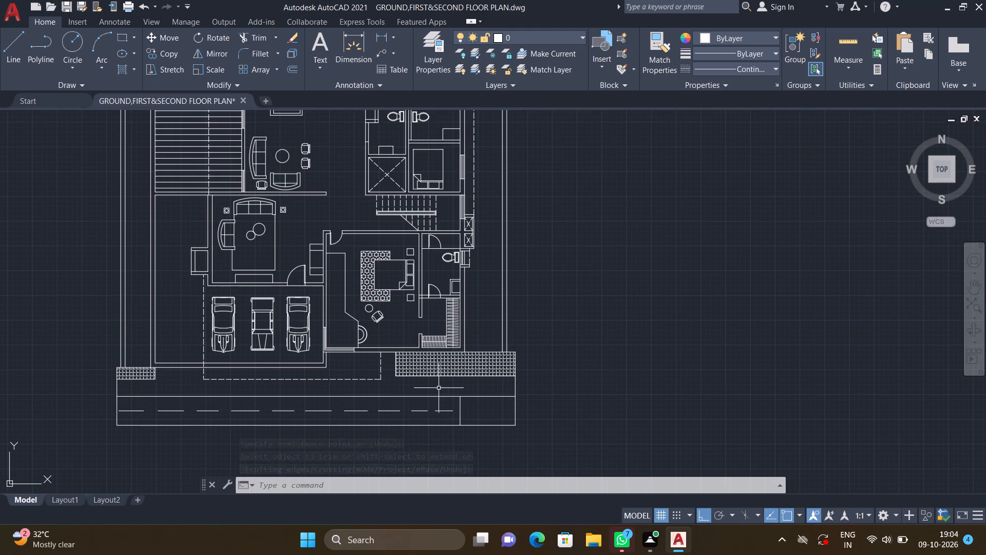
{"action": "middle_click_drag", "start_coordinate": [394, 381], "coordinate": [416, 415]}
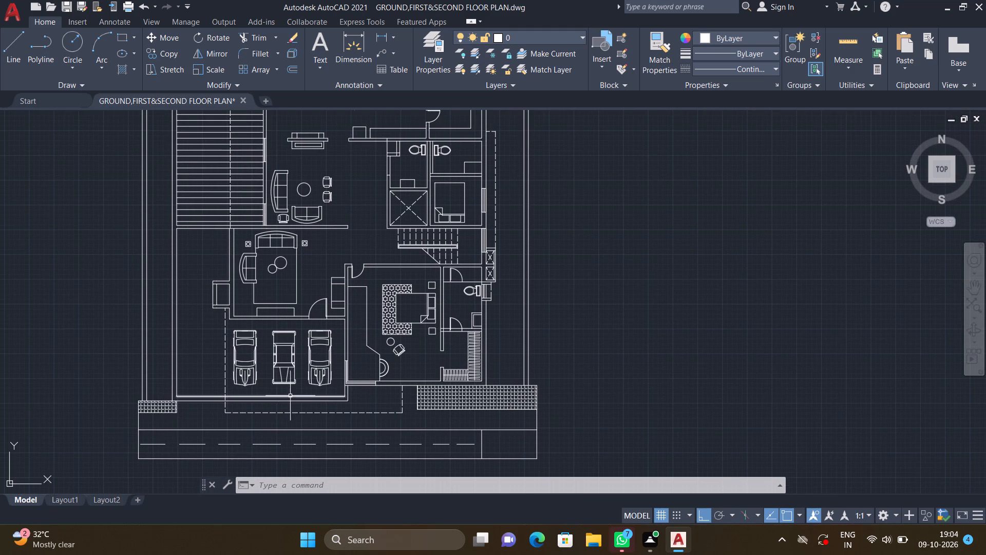
{"action": "middle_click_drag", "start_coordinate": [294, 396], "coordinate": [384, 361]}
{"action": "middle_click_drag", "start_coordinate": [333, 354], "coordinate": [339, 395]}
{"action": "scroll", "coordinate": [348, 387], "scroll_direction": "down", "scroll_amount": 1}
{"action": "scroll", "coordinate": [494, 341], "scroll_direction": "up", "scroll_amount": 2}
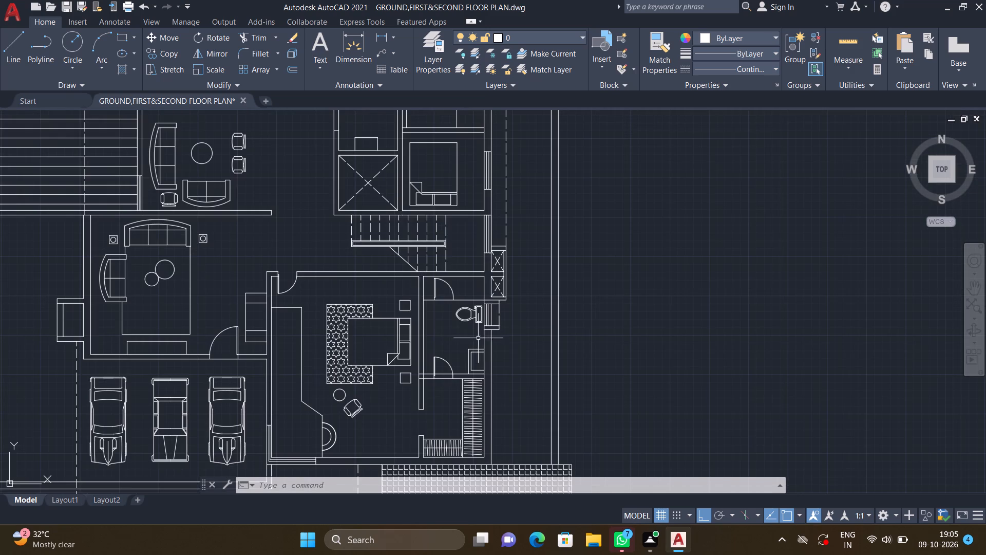
Trim the overlapping lines where the wall between the toilet and the dressing area meets the main bedroom's east wall.
{"action": "scroll", "coordinate": [442, 378], "scroll_direction": "up", "scroll_amount": 3}
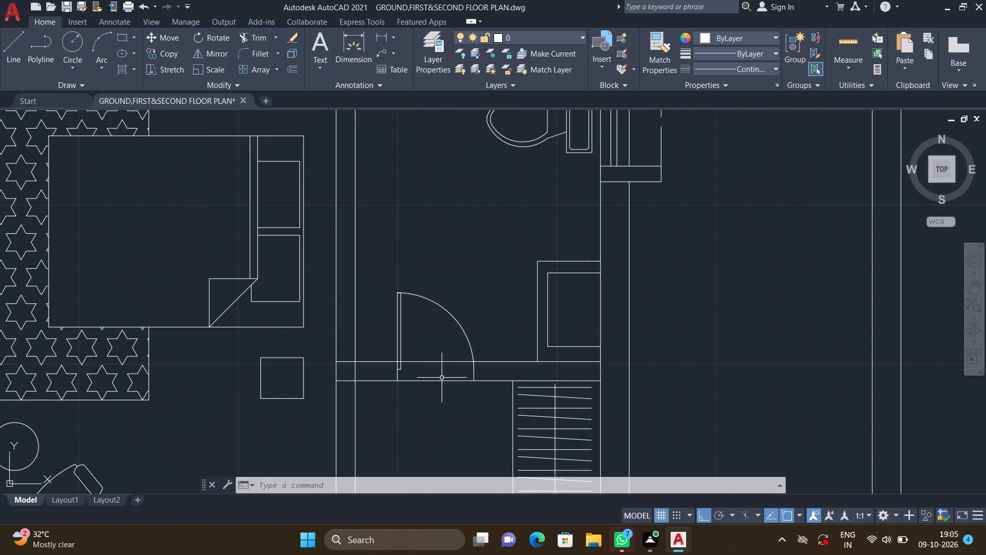
{"action": "type", "text": "TR"}
{"action": "key", "text": "Return"}
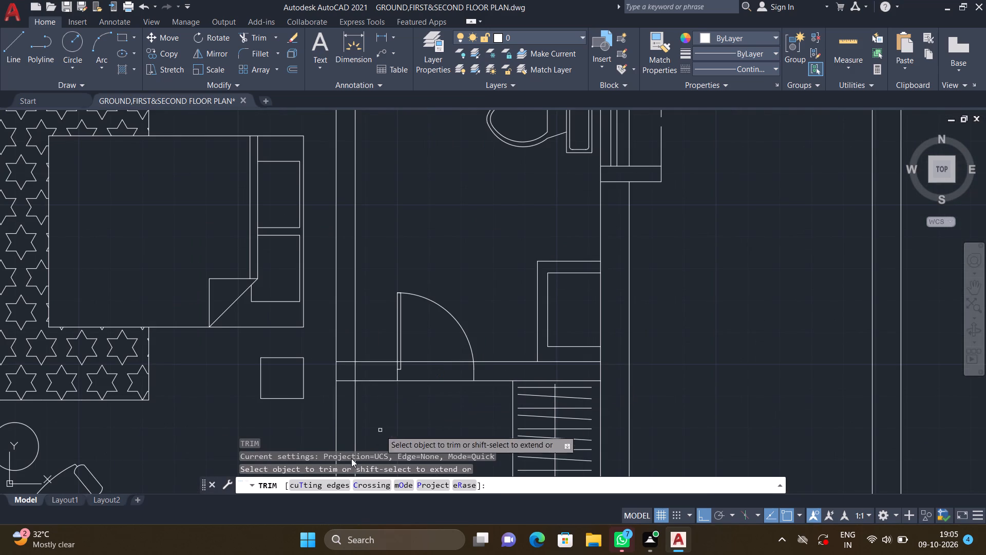
{"action": "middle_click_drag", "start_coordinate": [368, 431], "coordinate": [376, 353]}
{"action": "scroll", "coordinate": [352, 291], "scroll_direction": "up", "scroll_amount": 1}
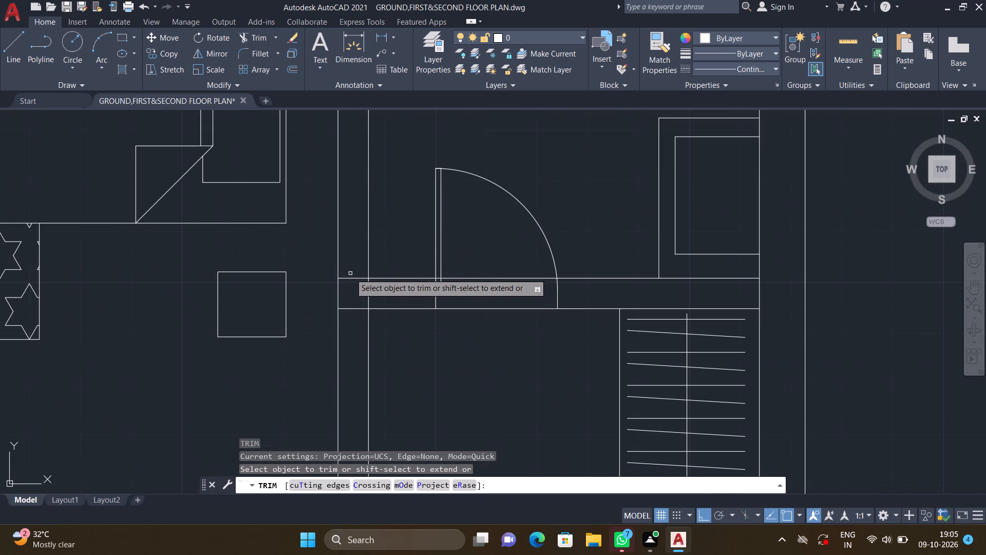
{"action": "left_click_drag", "start_coordinate": [348, 274], "coordinate": [357, 320]}
{"action": "left_click", "coordinate": [357, 322]}
{"action": "left_click", "coordinate": [377, 294]}
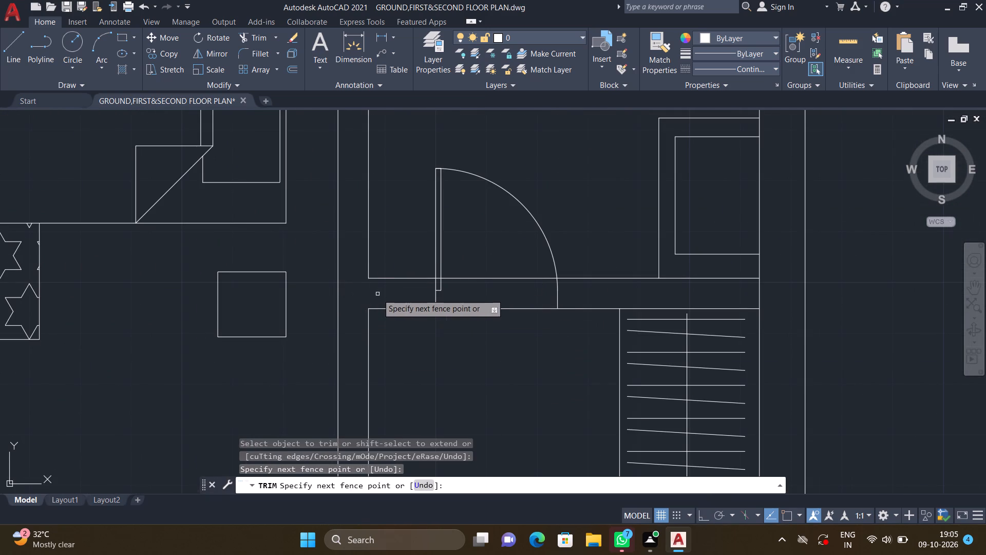
Trim the toilet-side wall line across the door opening between the toilet and the dressing area.
{"action": "scroll", "coordinate": [428, 333], "scroll_direction": "down", "scroll_amount": 2}
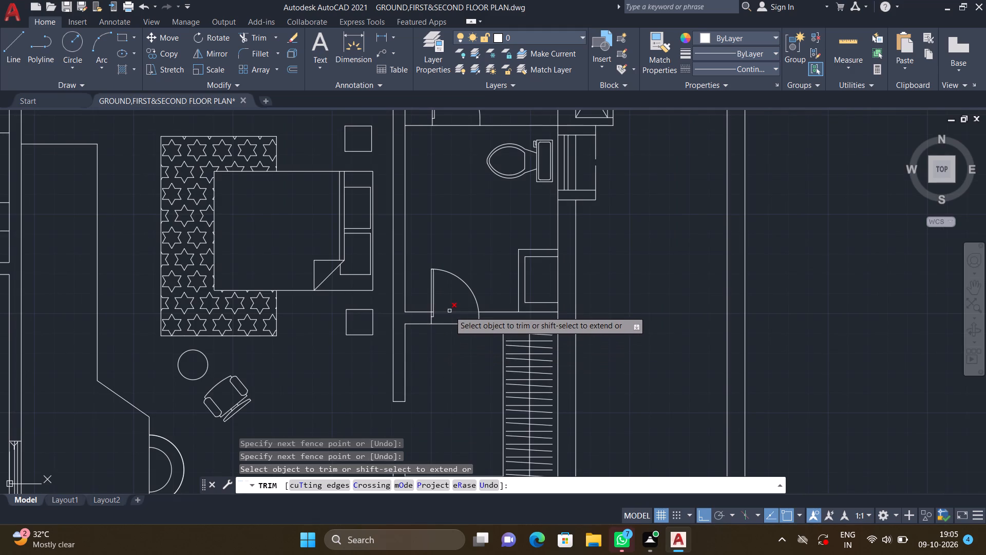
{"action": "double_click", "coordinate": [449, 311]}
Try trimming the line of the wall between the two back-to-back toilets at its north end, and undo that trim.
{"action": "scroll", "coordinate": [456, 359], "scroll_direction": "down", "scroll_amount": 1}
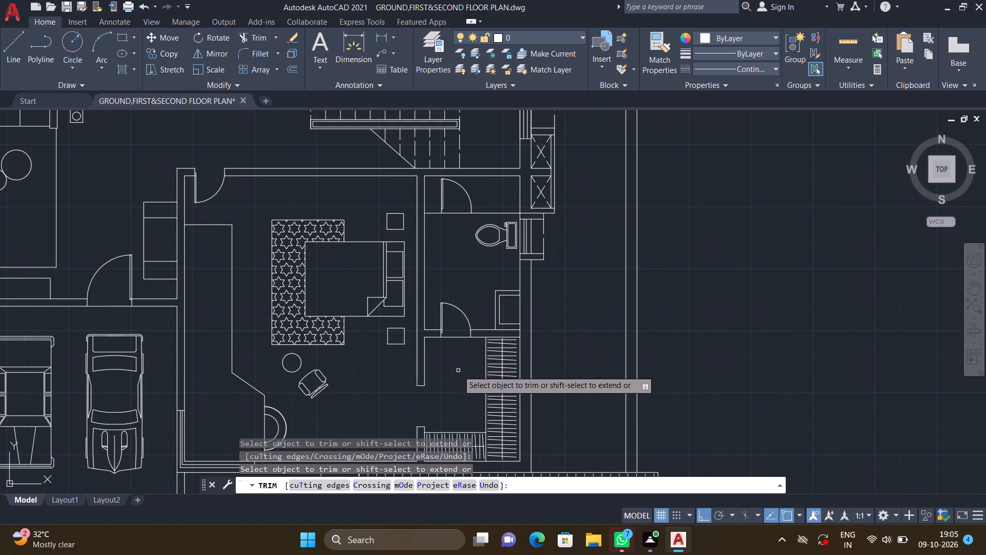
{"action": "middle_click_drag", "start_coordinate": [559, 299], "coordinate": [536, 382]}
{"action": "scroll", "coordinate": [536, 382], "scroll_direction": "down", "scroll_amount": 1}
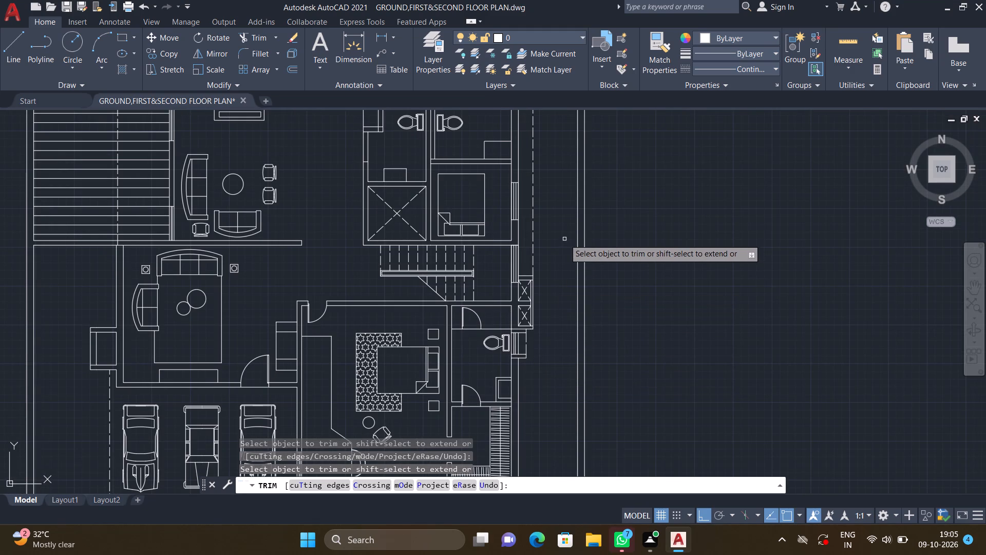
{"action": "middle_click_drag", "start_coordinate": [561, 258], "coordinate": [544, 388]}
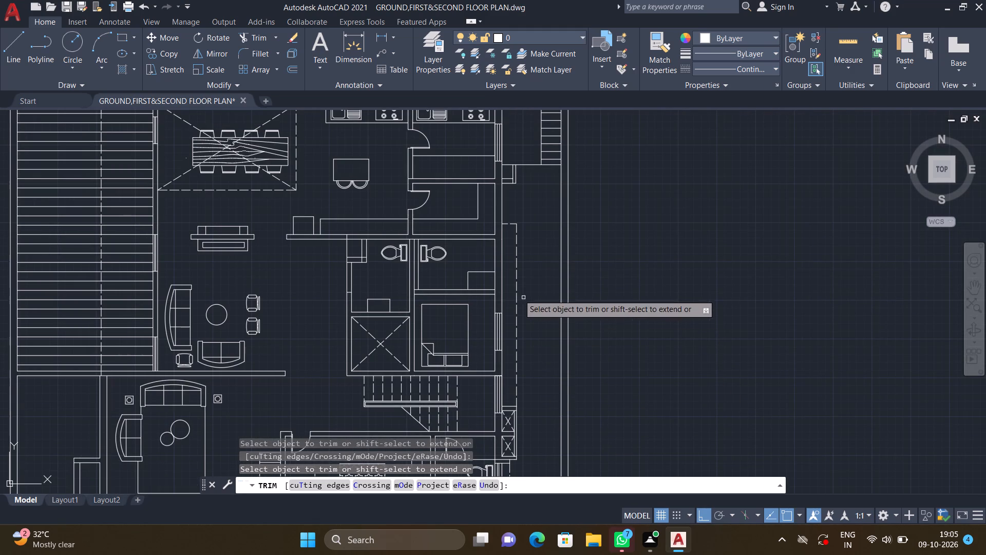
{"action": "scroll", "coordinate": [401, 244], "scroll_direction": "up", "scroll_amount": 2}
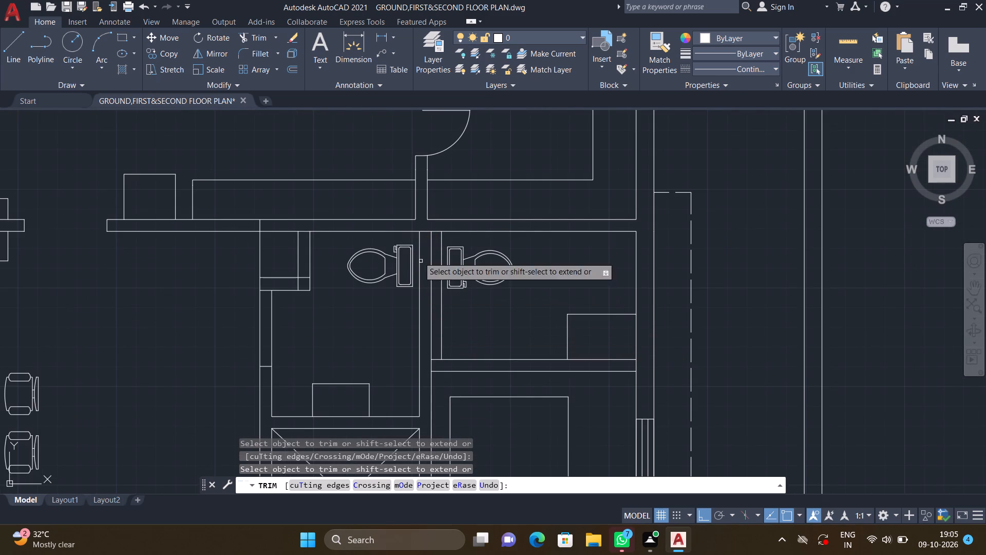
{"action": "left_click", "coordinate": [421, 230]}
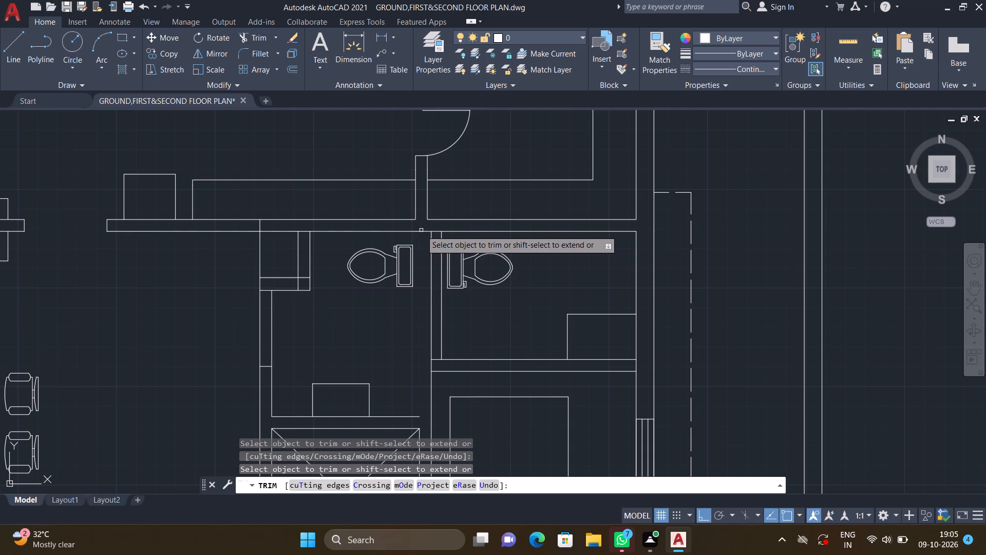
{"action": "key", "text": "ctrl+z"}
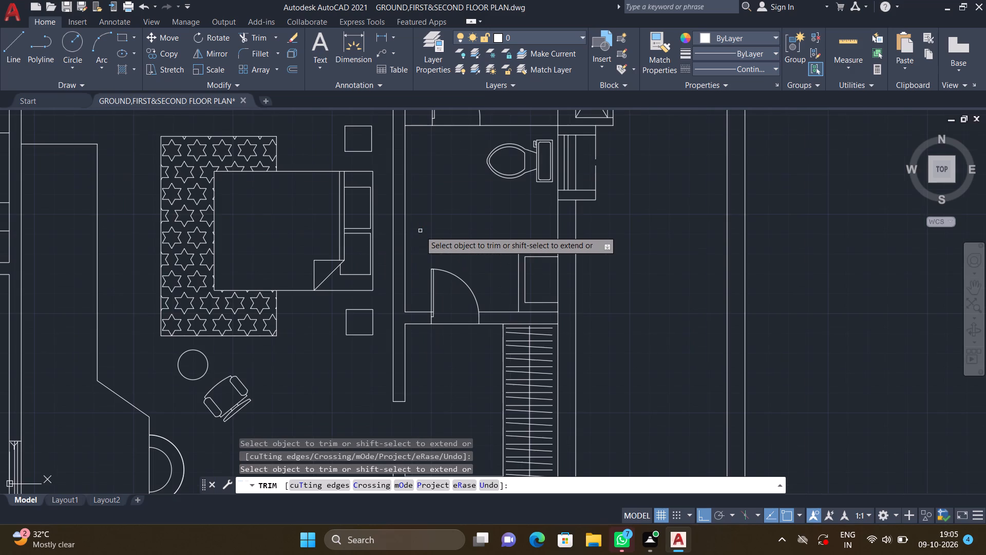
Trim the crossing lines where the north exterior wall meets the east exterior wall at the second kitchen's northeast corner.
{"action": "scroll", "coordinate": [425, 240], "scroll_direction": "down", "scroll_amount": 3}
{"action": "middle_click_drag", "start_coordinate": [461, 249], "coordinate": [463, 386]}
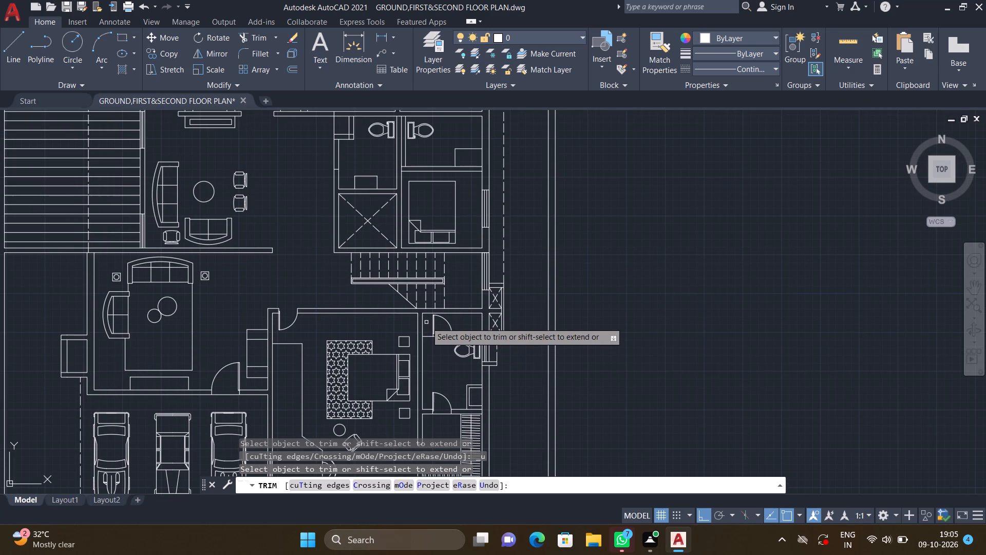
{"action": "scroll", "coordinate": [448, 362], "scroll_direction": "down", "scroll_amount": 1}
{"action": "middle_click_drag", "start_coordinate": [443, 355], "coordinate": [420, 309]}
{"action": "scroll", "coordinate": [420, 311], "scroll_direction": "down", "scroll_amount": 1}
{"action": "middle_click_drag", "start_coordinate": [454, 307], "coordinate": [461, 361]}
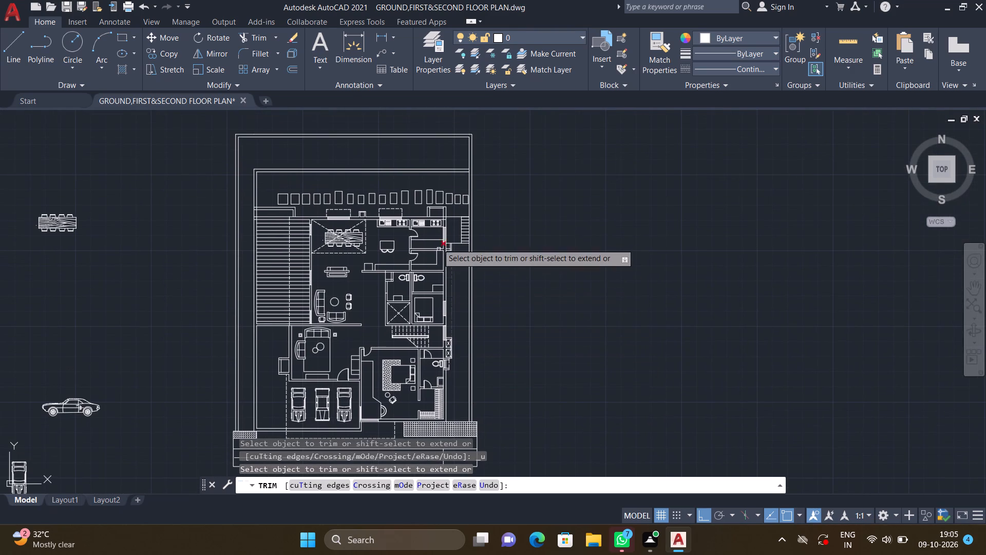
{"action": "scroll", "coordinate": [439, 216], "scroll_direction": "up", "scroll_amount": 3}
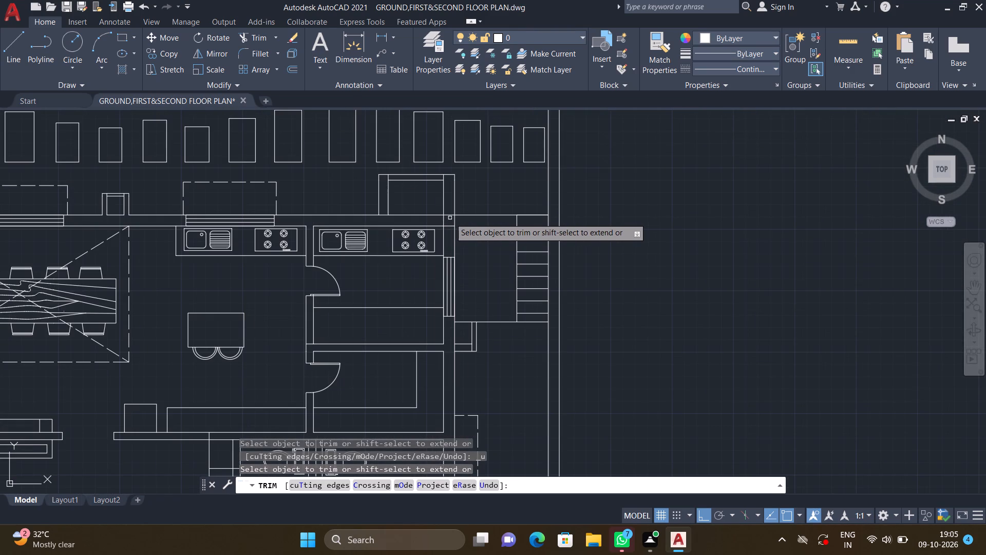
{"action": "scroll", "coordinate": [450, 216], "scroll_direction": "up", "scroll_amount": 2}
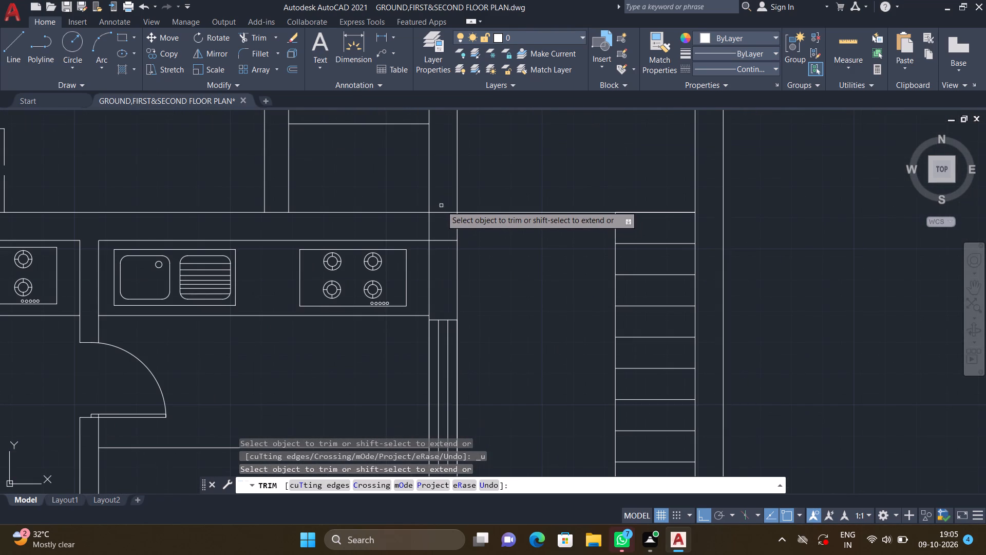
{"action": "scroll", "coordinate": [441, 206], "scroll_direction": "up", "scroll_amount": 2}
{"action": "left_click_drag", "start_coordinate": [433, 199], "coordinate": [440, 312]}
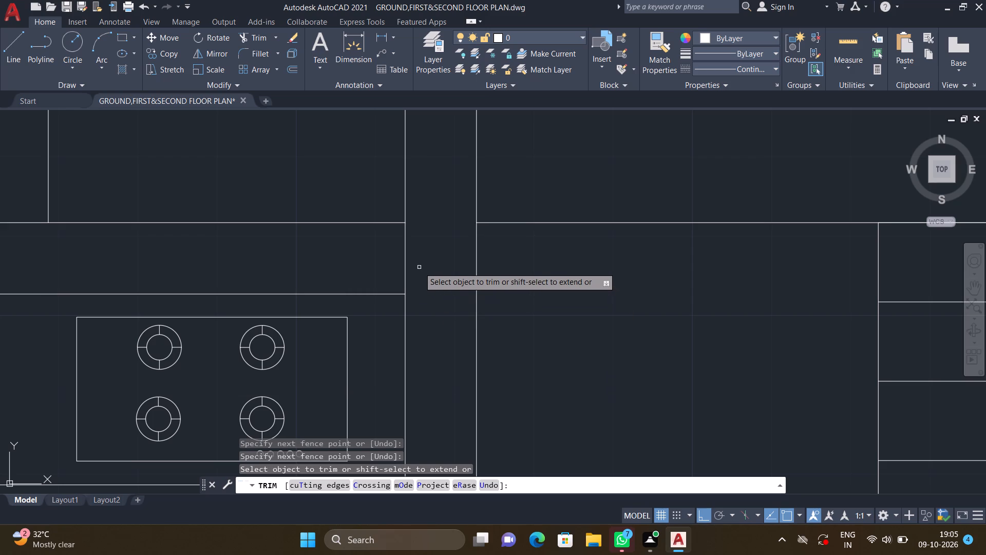
{"action": "scroll", "coordinate": [429, 272], "scroll_direction": "down", "scroll_amount": 3}
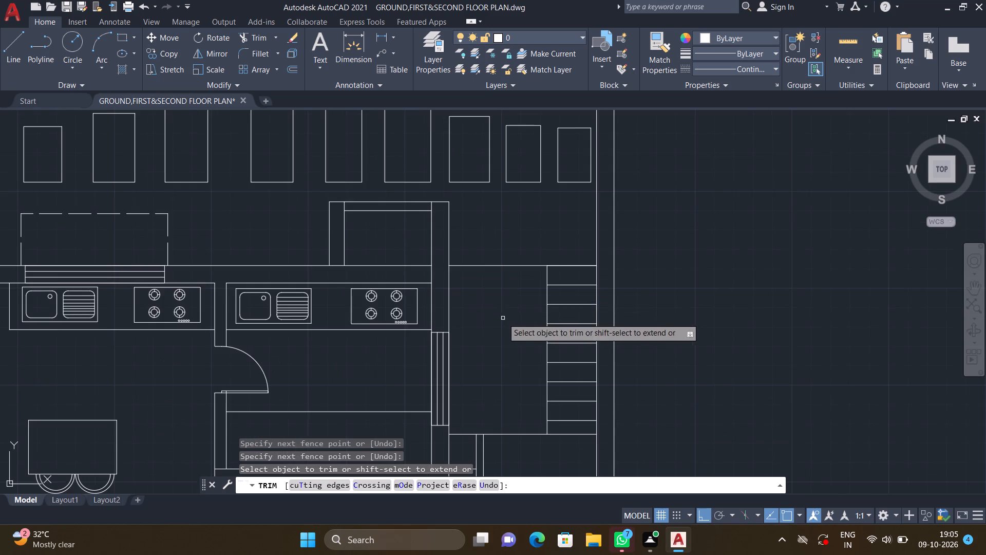
{"action": "middle_click_drag", "start_coordinate": [477, 299], "coordinate": [446, 247]}
{"action": "scroll", "coordinate": [447, 251], "scroll_direction": "down", "scroll_amount": 1}
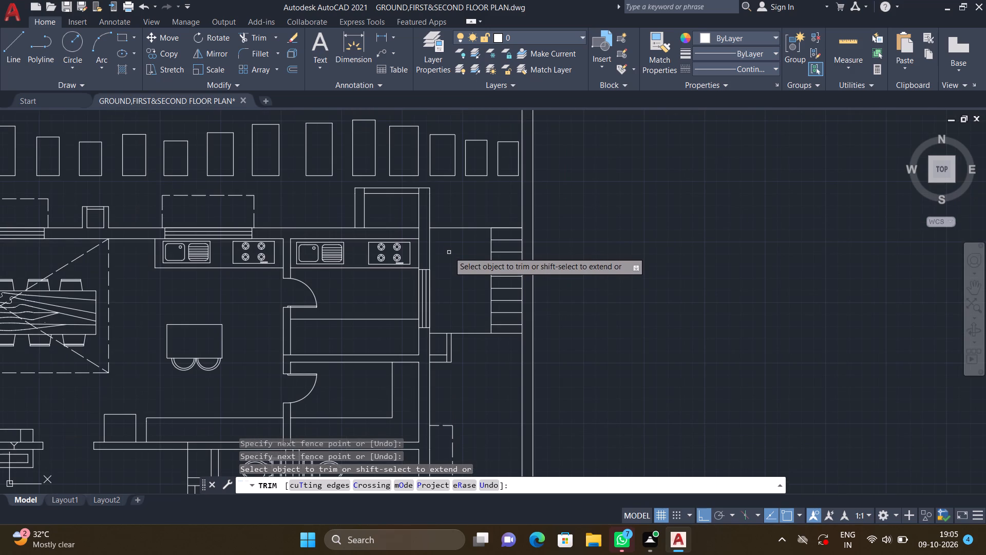
{"action": "scroll", "coordinate": [418, 236], "scroll_direction": "up", "scroll_amount": 2}
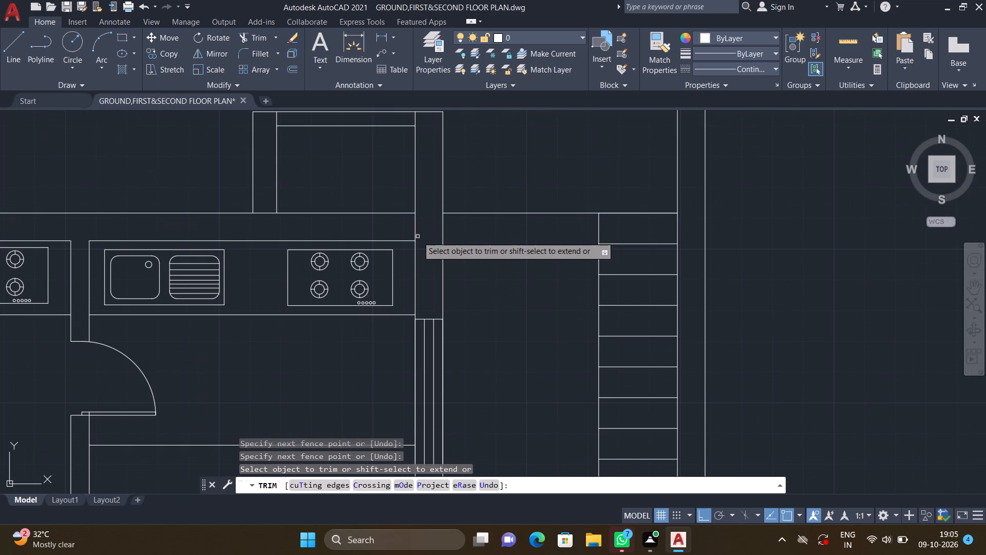
{"action": "left_click", "coordinate": [414, 232]}
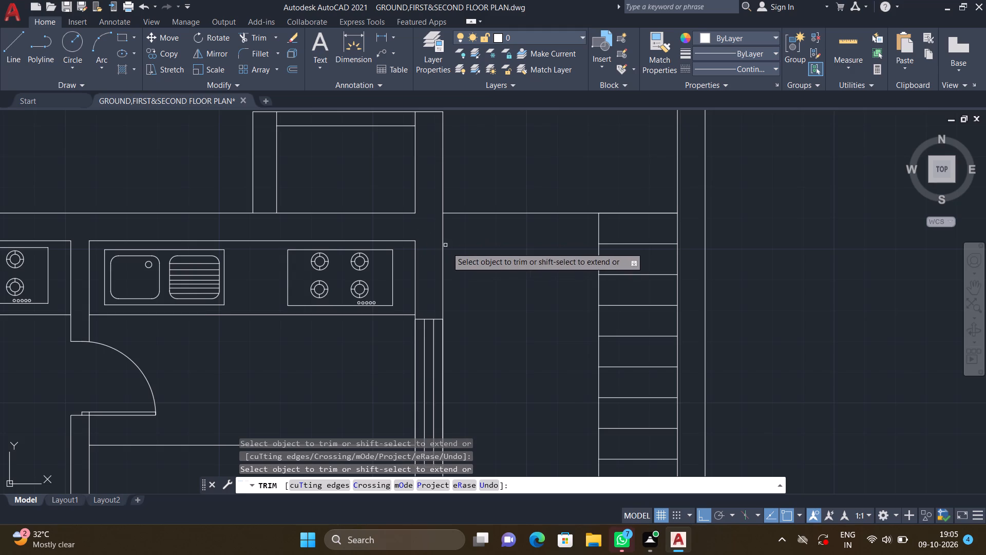
Trim the north exterior wall's outer line across the base of the west leg of the projection behind the second kitchen.
{"action": "scroll", "coordinate": [450, 252], "scroll_direction": "down", "scroll_amount": 1}
{"action": "double_click", "coordinate": [333, 227]}
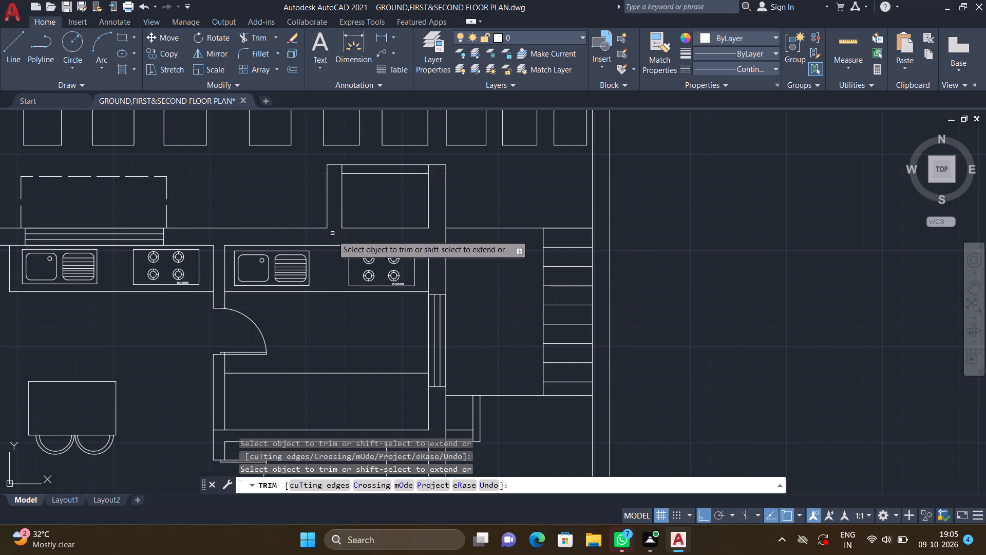
Trim the overlapping line ends at the southeast inner corner of the shaft in the west toilet's northwest corner.
{"action": "scroll", "coordinate": [331, 283], "scroll_direction": "down", "scroll_amount": 2}
{"action": "middle_click_drag", "start_coordinate": [319, 327], "coordinate": [358, 308]}
{"action": "middle_click_drag", "start_coordinate": [275, 297], "coordinate": [331, 299]}
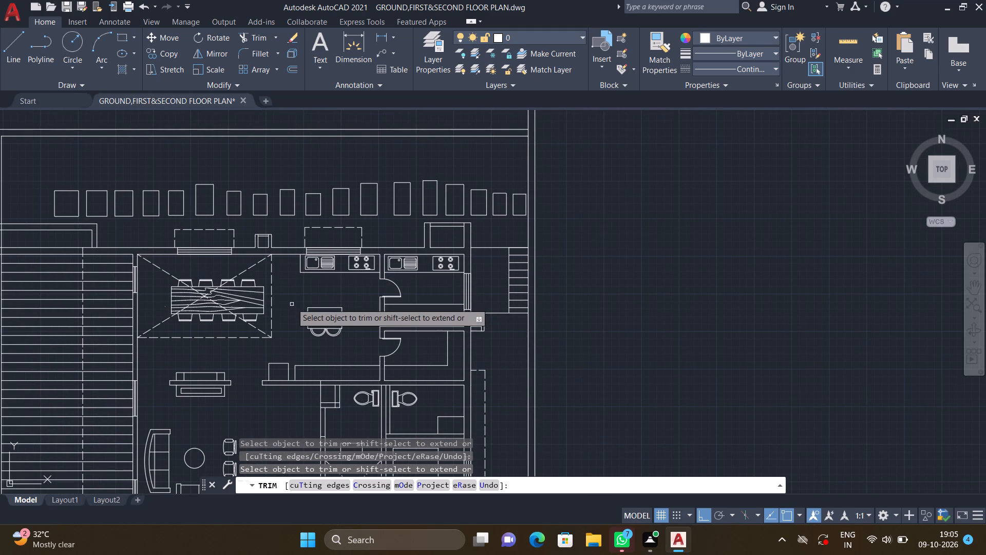
{"action": "scroll", "coordinate": [346, 301], "scroll_direction": "up", "scroll_amount": 2}
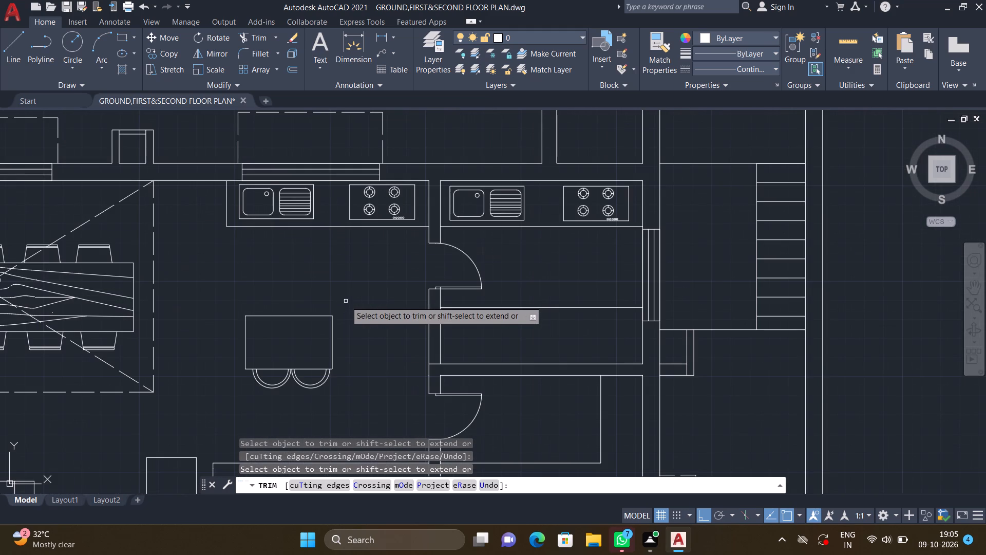
{"action": "scroll", "coordinate": [363, 291], "scroll_direction": "down", "scroll_amount": 2}
{"action": "middle_click_drag", "start_coordinate": [345, 338], "coordinate": [345, 323]}
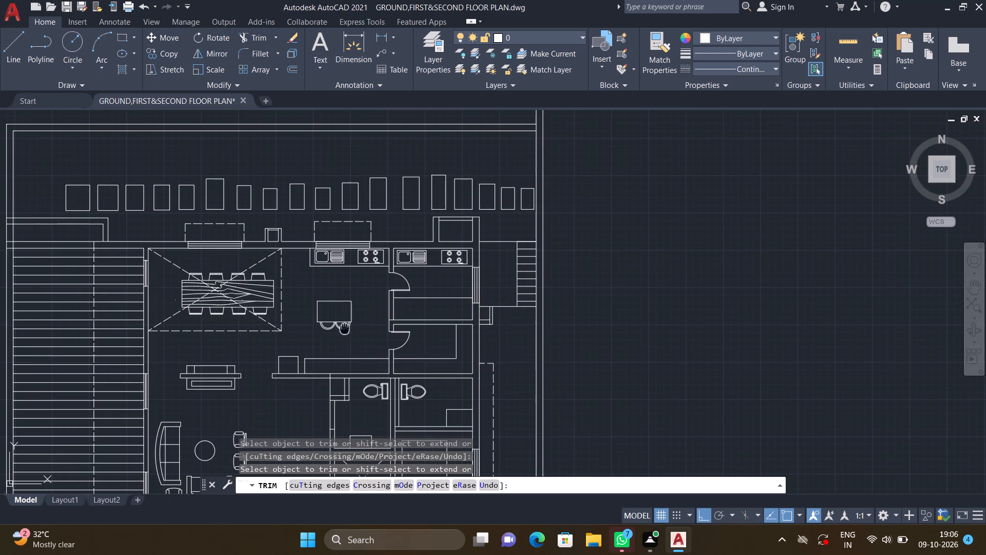
{"action": "middle_click_drag", "start_coordinate": [345, 323], "coordinate": [350, 263]}
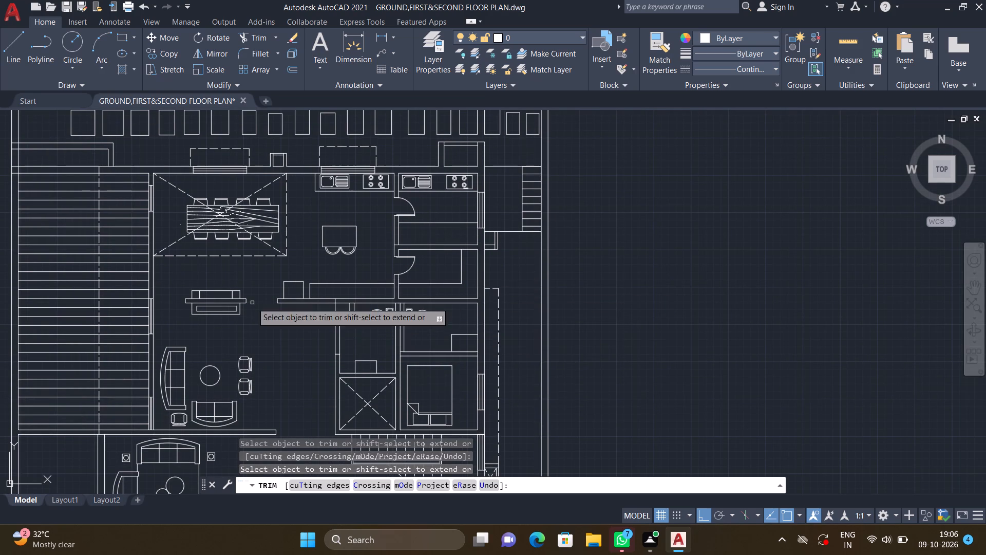
{"action": "middle_click_drag", "start_coordinate": [249, 302], "coordinate": [248, 284]}
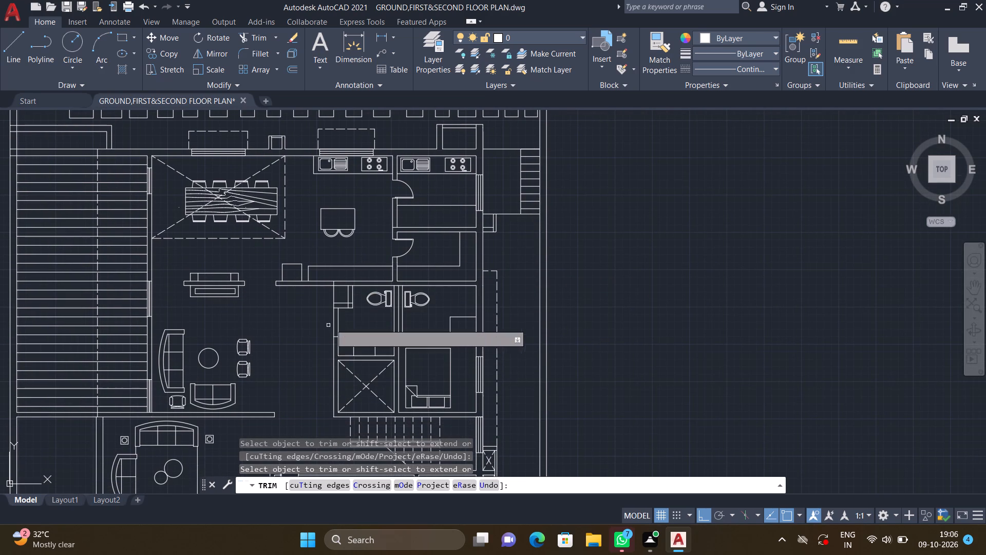
{"action": "scroll", "coordinate": [270, 289], "scroll_direction": "up", "scroll_amount": 3}
{"action": "middle_click_drag", "start_coordinate": [445, 337], "coordinate": [324, 271]}
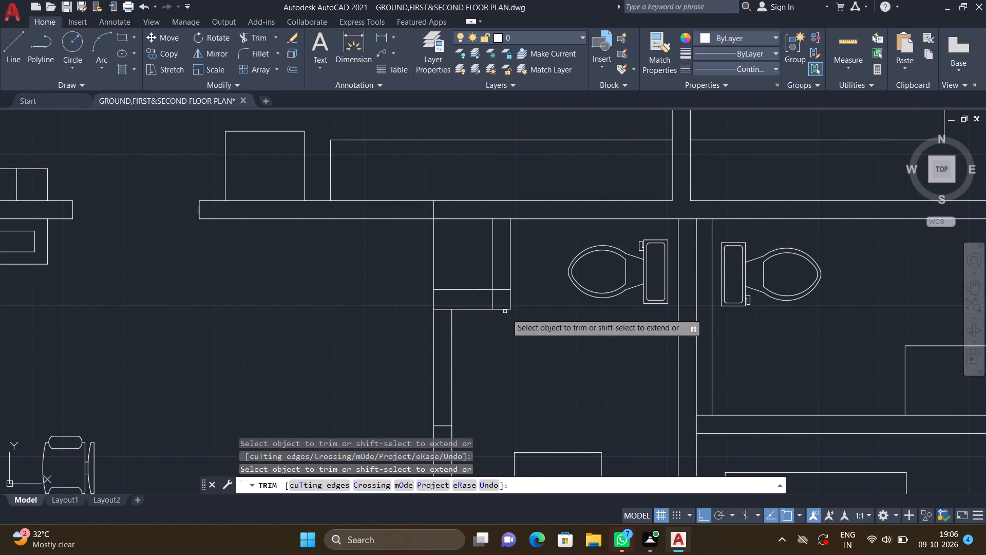
{"action": "scroll", "coordinate": [501, 299], "scroll_direction": "up", "scroll_amount": 2}
{"action": "left_click", "coordinate": [500, 277]}
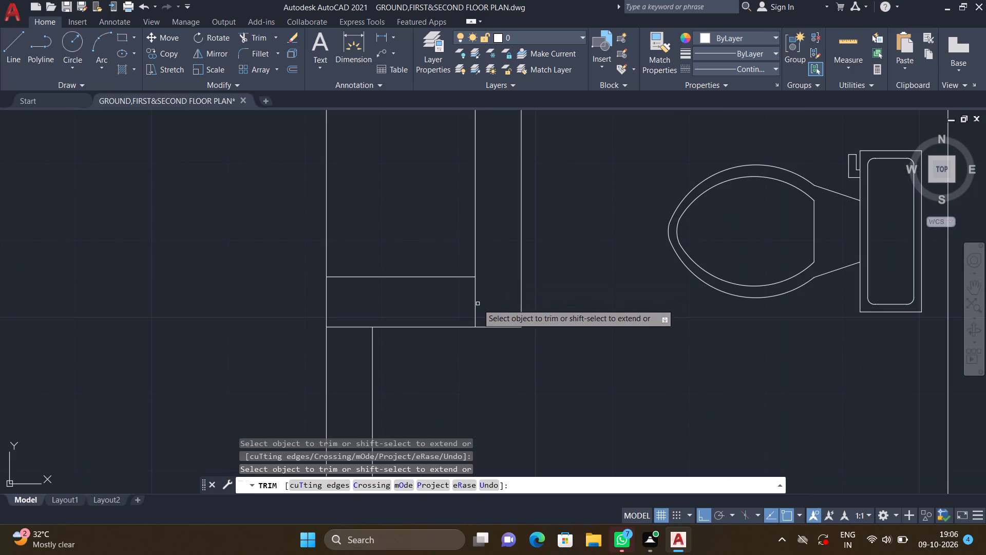
{"action": "left_click", "coordinate": [474, 300]}
{"action": "scroll", "coordinate": [544, 340], "scroll_direction": "down", "scroll_amount": 3}
{"action": "middle_click_drag", "start_coordinate": [560, 365], "coordinate": [466, 324]}
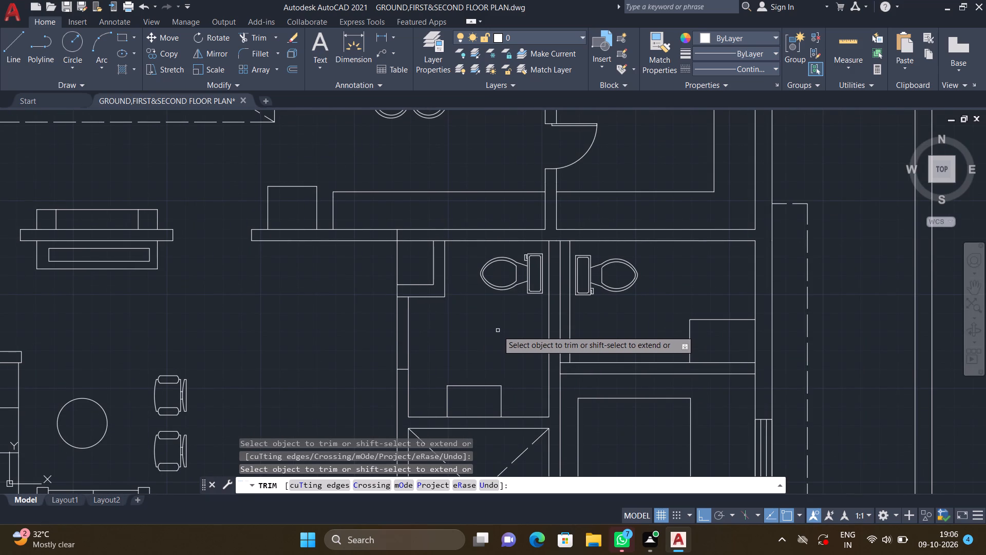
{"action": "scroll", "coordinate": [497, 331], "scroll_direction": "down", "scroll_amount": 2}
{"action": "middle_click_drag", "start_coordinate": [504, 350], "coordinate": [467, 256]}
{"action": "scroll", "coordinate": [418, 251], "scroll_direction": "up", "scroll_amount": 1}
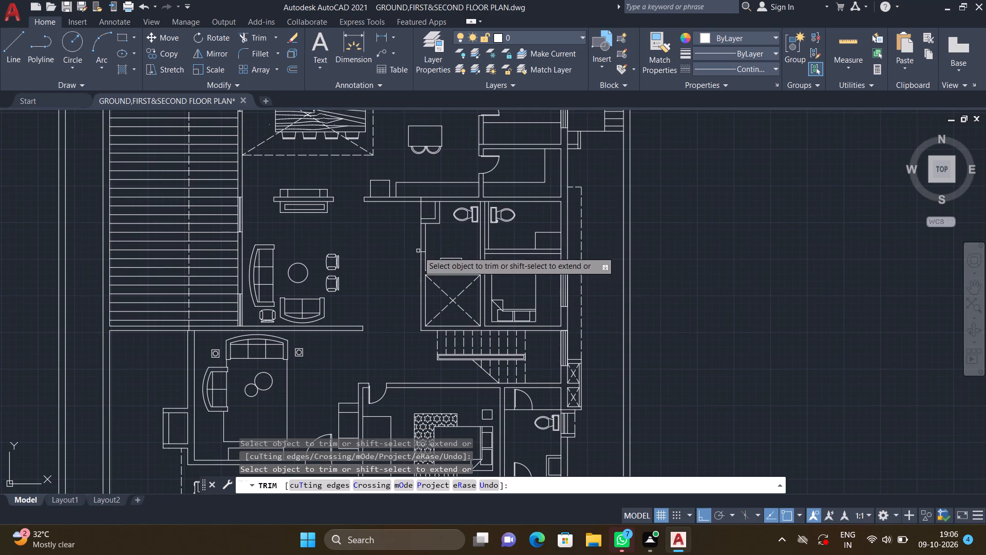
{"action": "scroll", "coordinate": [418, 251], "scroll_direction": "up", "scroll_amount": 1}
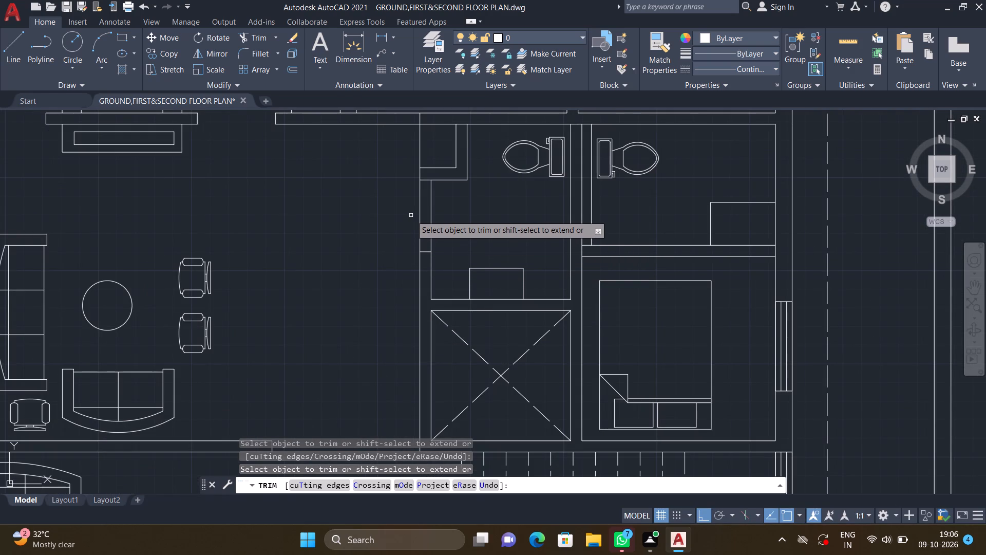
{"action": "key", "text": "Return"}
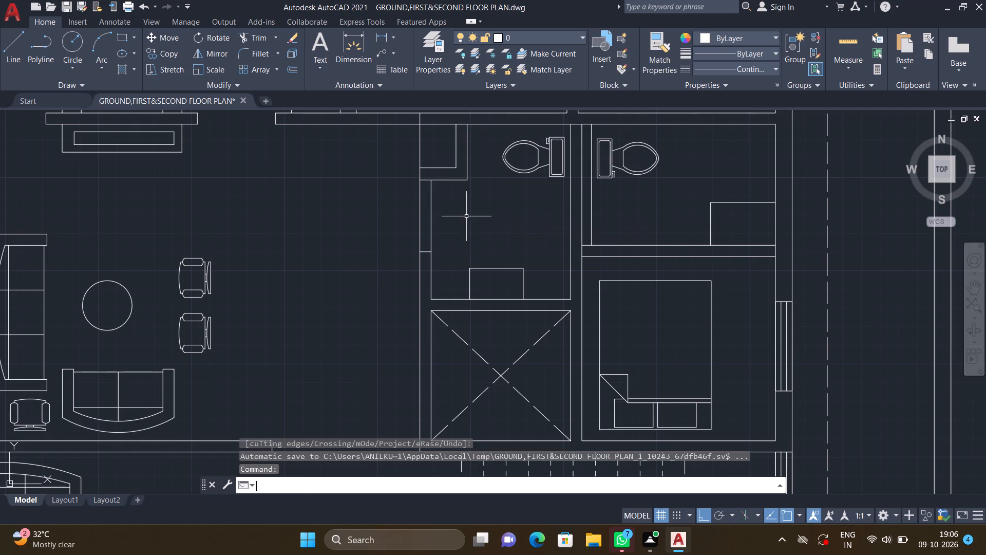
Copy the southeast door leaf and swing from the small horizontal circular door symbol into the west toilet's west wall, with Ortho off.
{"action": "scroll", "coordinate": [464, 225], "scroll_direction": "down", "scroll_amount": 3}
{"action": "middle_click_drag", "start_coordinate": [413, 288], "coordinate": [439, 269]}
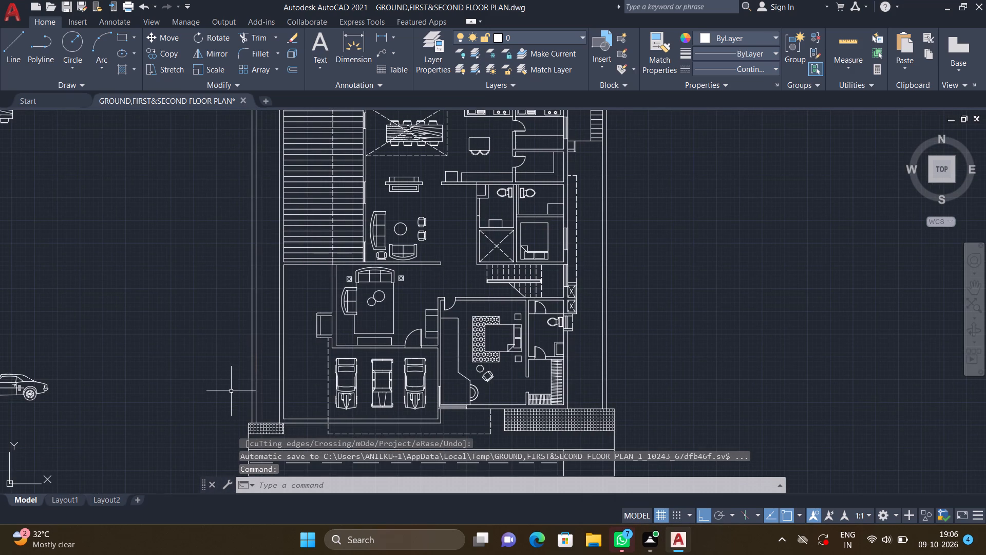
{"action": "scroll", "coordinate": [236, 388], "scroll_direction": "down", "scroll_amount": 1}
{"action": "middle_click_drag", "start_coordinate": [239, 386], "coordinate": [263, 376]}
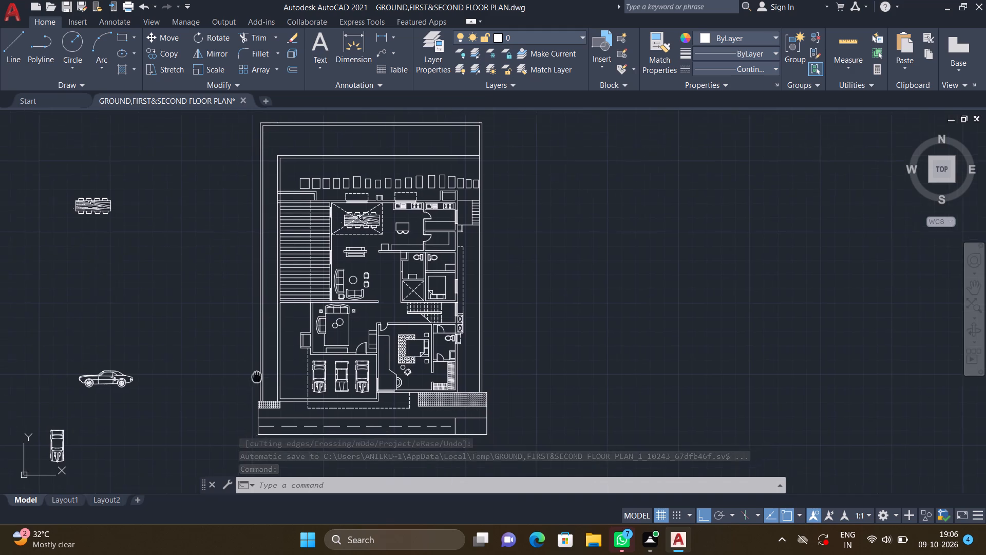
{"action": "middle_click_drag", "start_coordinate": [263, 376], "coordinate": [276, 376]}
{"action": "scroll", "coordinate": [277, 376], "scroll_direction": "down", "scroll_amount": 2}
{"action": "middle_click_drag", "start_coordinate": [219, 379], "coordinate": [275, 355]}
{"action": "middle_click_drag", "start_coordinate": [209, 358], "coordinate": [446, 313]}
{"action": "scroll", "coordinate": [414, 321], "scroll_direction": "down", "scroll_amount": 2}
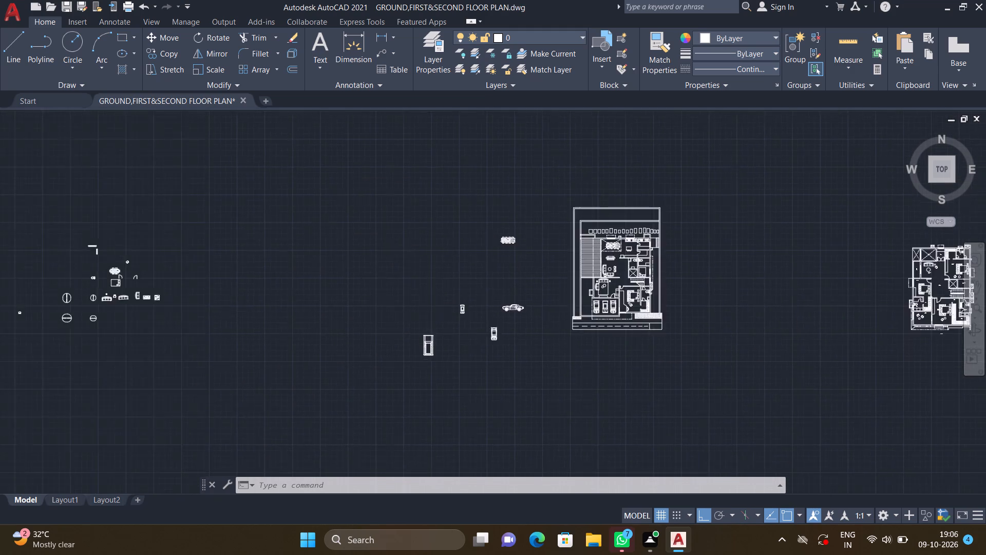
{"action": "middle_click_drag", "start_coordinate": [240, 340], "coordinate": [292, 340]}
{"action": "scroll", "coordinate": [328, 300], "scroll_direction": "up", "scroll_amount": 3}
{"action": "scroll", "coordinate": [305, 357], "scroll_direction": "up", "scroll_amount": 3}
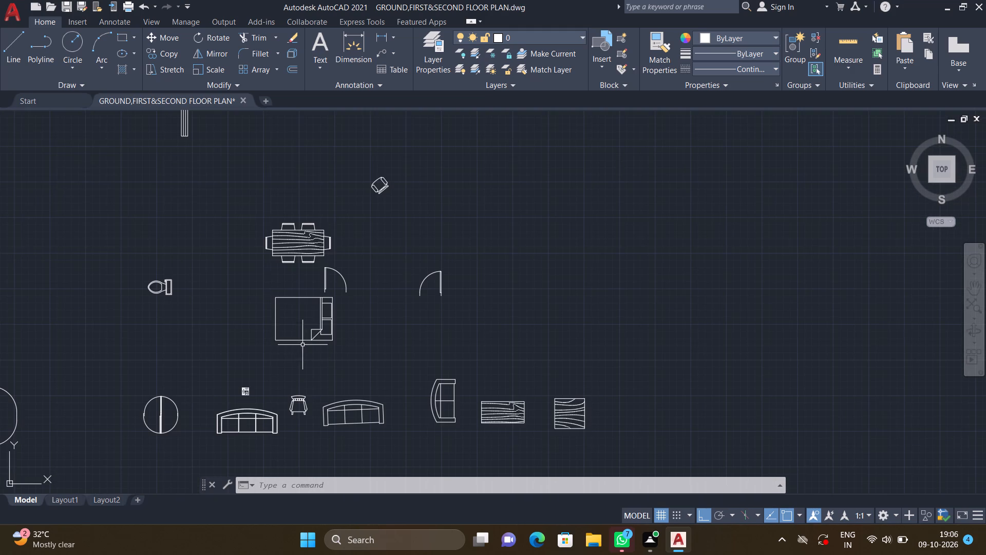
{"action": "middle_click_drag", "start_coordinate": [268, 309], "coordinate": [382, 257]}
{"action": "middle_click_drag", "start_coordinate": [338, 315], "coordinate": [378, 280]}
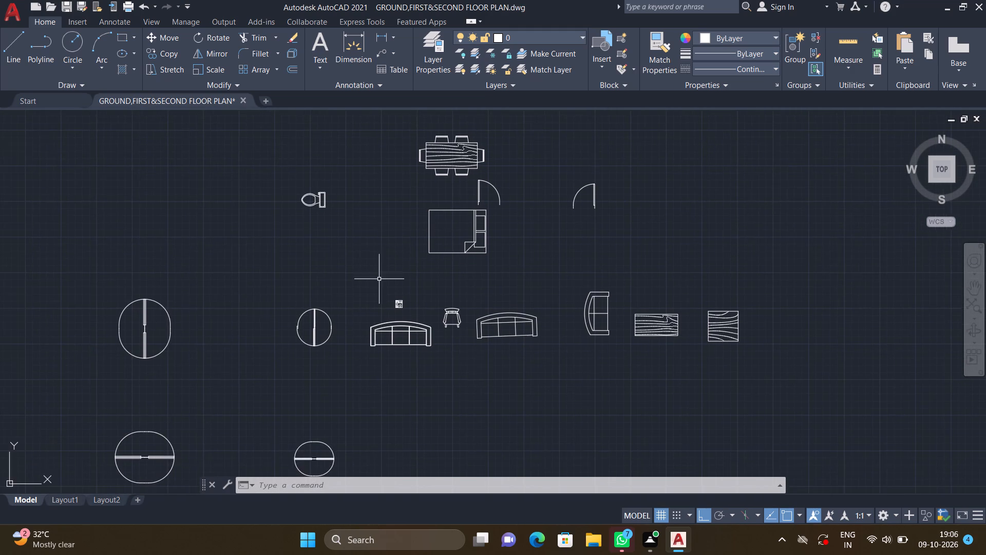
{"action": "middle_click_drag", "start_coordinate": [298, 341], "coordinate": [348, 267]}
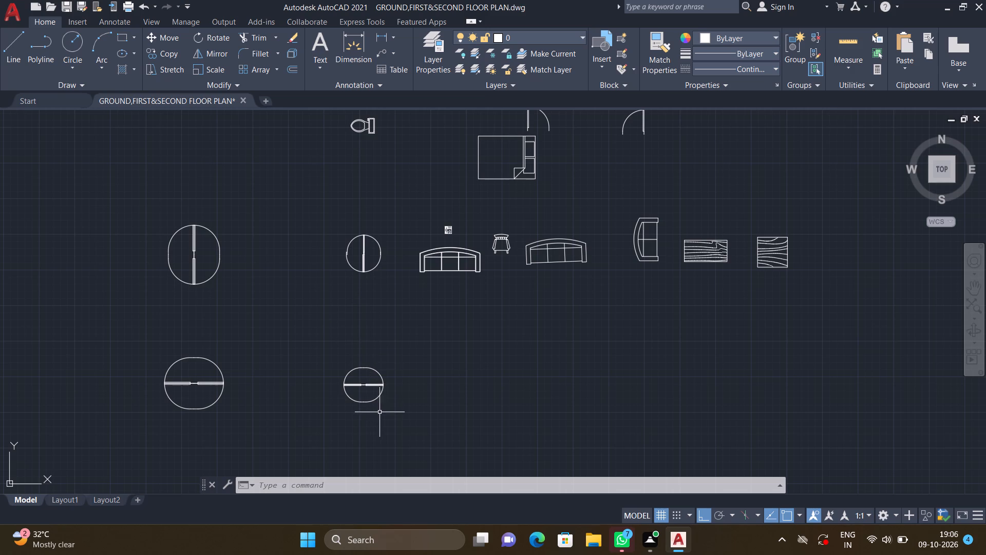
{"action": "scroll", "coordinate": [380, 409], "scroll_direction": "up", "scroll_amount": 2}
{"action": "type", "text": "CO"}
{"action": "key", "text": "Return"}
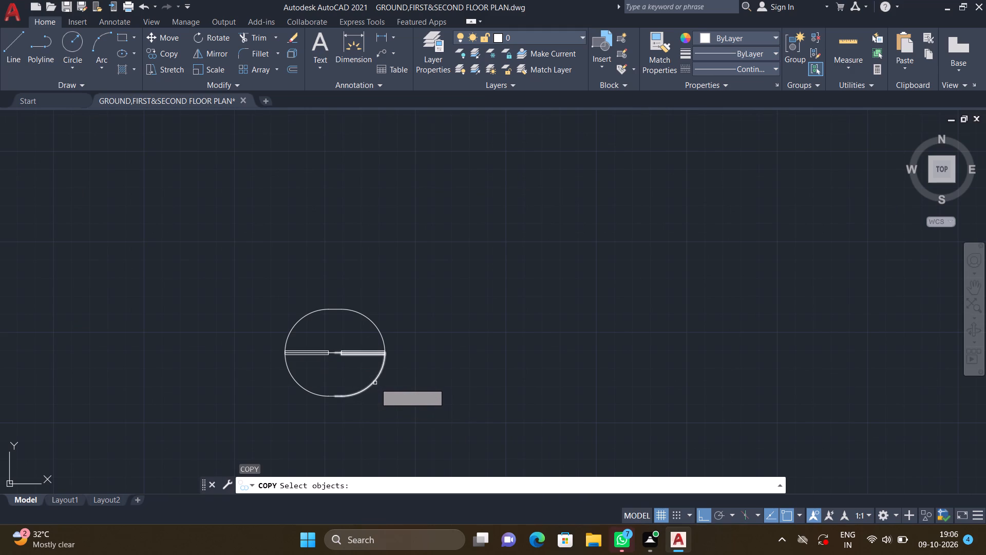
{"action": "left_click", "coordinate": [375, 382]}
{"action": "key", "text": "Return"}
{"action": "scroll", "coordinate": [316, 339], "scroll_direction": "up", "scroll_amount": 1}
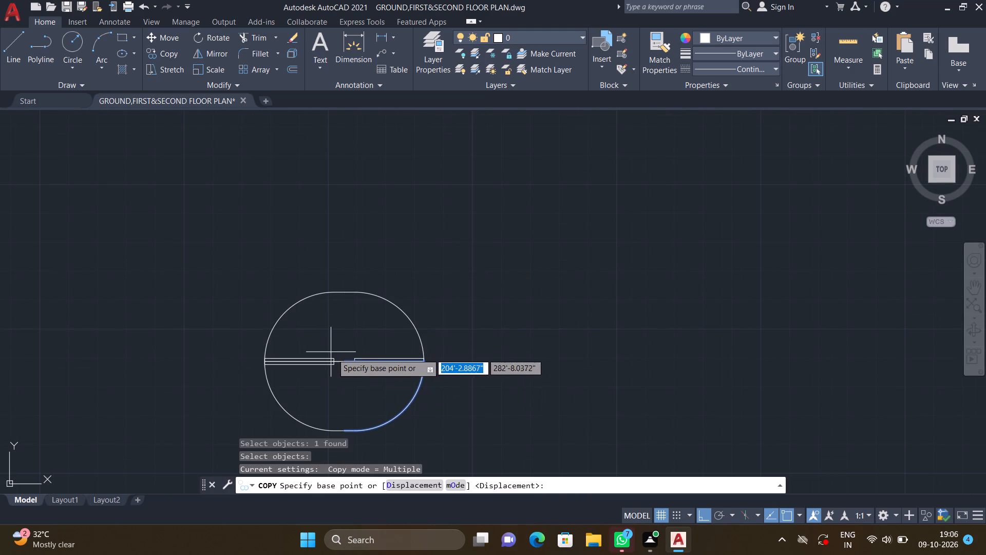
{"action": "double_click", "coordinate": [350, 358]}
{"action": "scroll", "coordinate": [534, 348], "scroll_direction": "down", "scroll_amount": 4}
{"action": "middle_click_drag", "start_coordinate": [619, 328], "coordinate": [578, 317]}
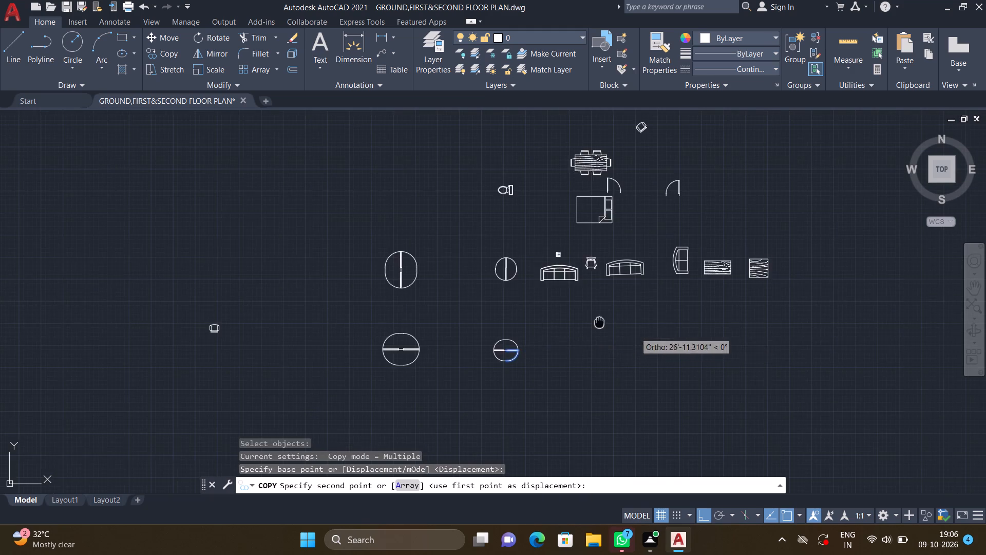
{"action": "middle_click_drag", "start_coordinate": [578, 317], "coordinate": [445, 288]}
{"action": "scroll", "coordinate": [445, 294], "scroll_direction": "down", "scroll_amount": 3}
{"action": "middle_click_drag", "start_coordinate": [589, 314], "coordinate": [421, 292]}
{"action": "scroll", "coordinate": [420, 299], "scroll_direction": "down", "scroll_amount": 2}
{"action": "middle_click_drag", "start_coordinate": [535, 309], "coordinate": [454, 321]}
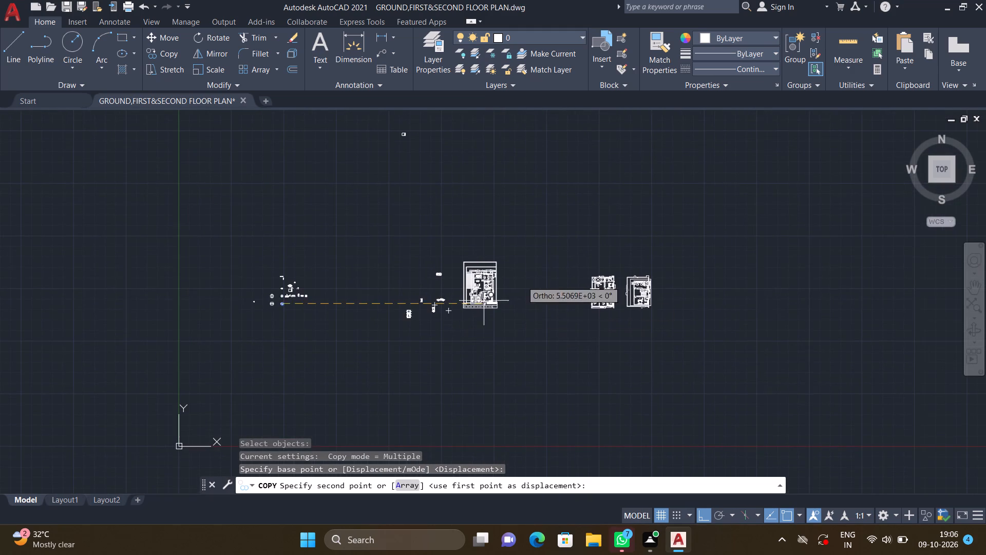
{"action": "scroll", "coordinate": [502, 277], "scroll_direction": "up", "scroll_amount": 3}
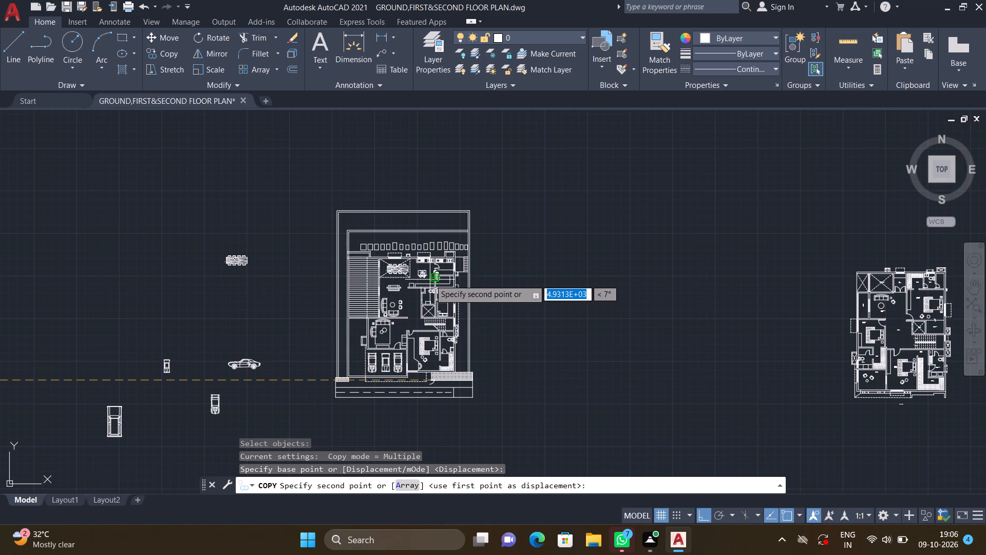
{"action": "key", "text": "F8"}
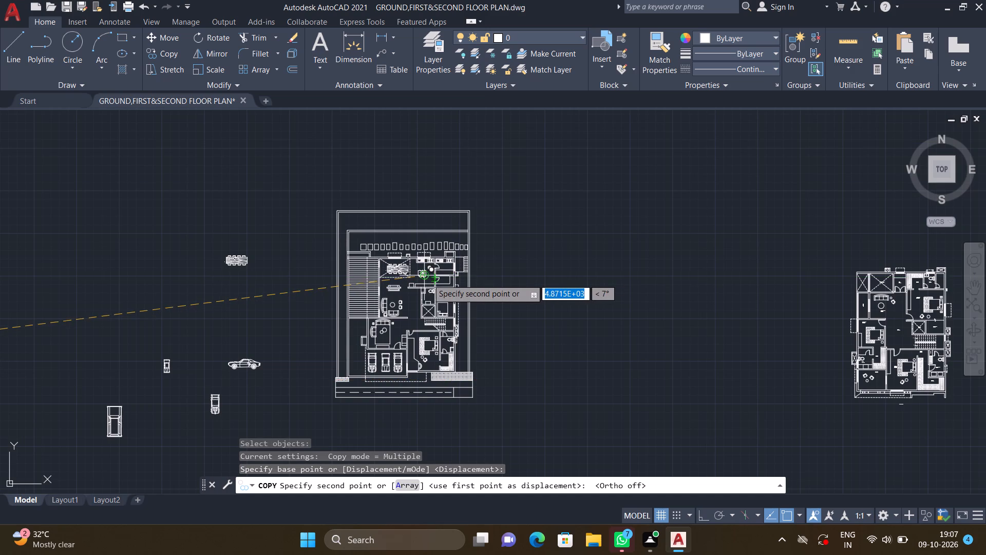
{"action": "scroll", "coordinate": [428, 276], "scroll_direction": "up", "scroll_amount": 4}
{"action": "middle_click_drag", "start_coordinate": [396, 320], "coordinate": [413, 253]}
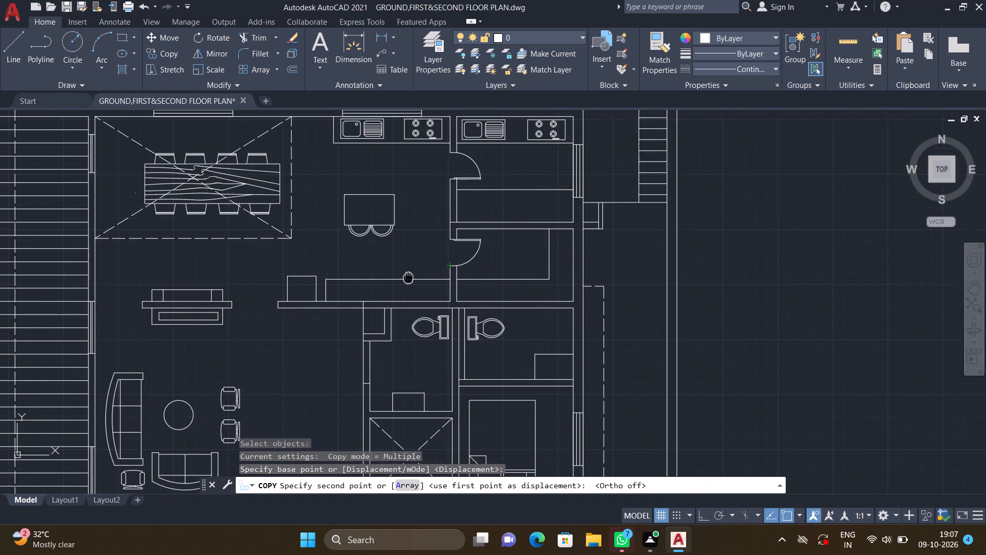
{"action": "middle_click_drag", "start_coordinate": [413, 253], "coordinate": [413, 253]}
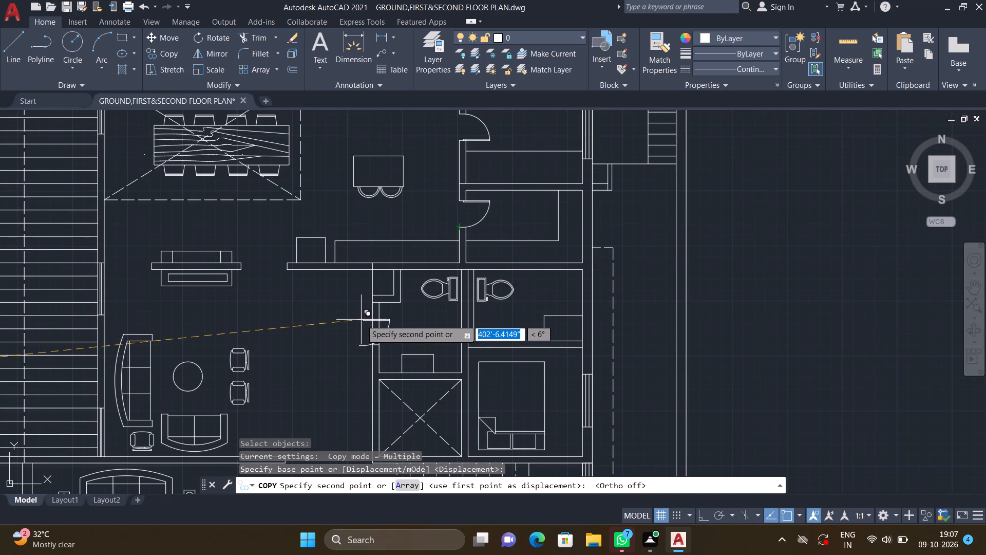
{"action": "scroll", "coordinate": [359, 319], "scroll_direction": "up", "scroll_amount": 3}
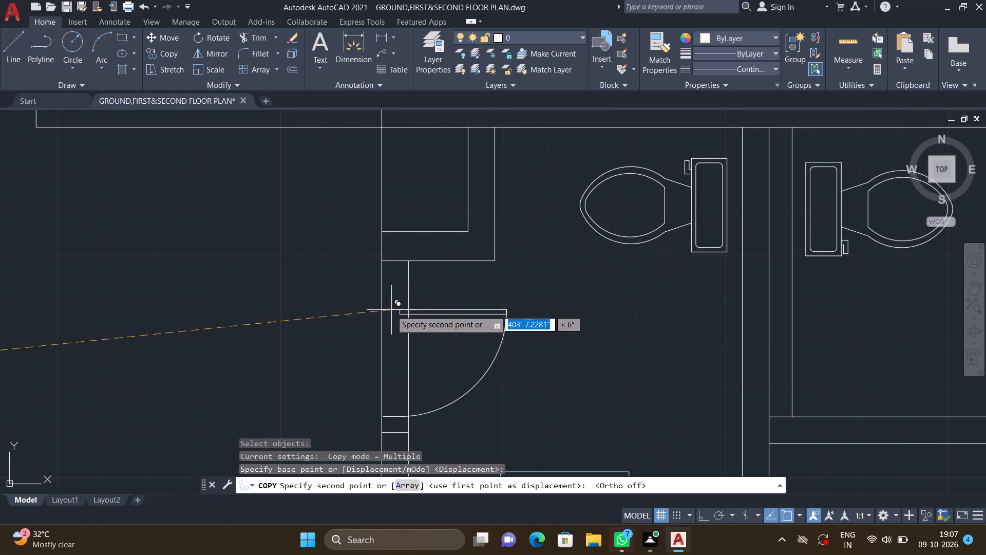
{"action": "left_click", "coordinate": [390, 307]}
{"action": "key", "text": "Return"}
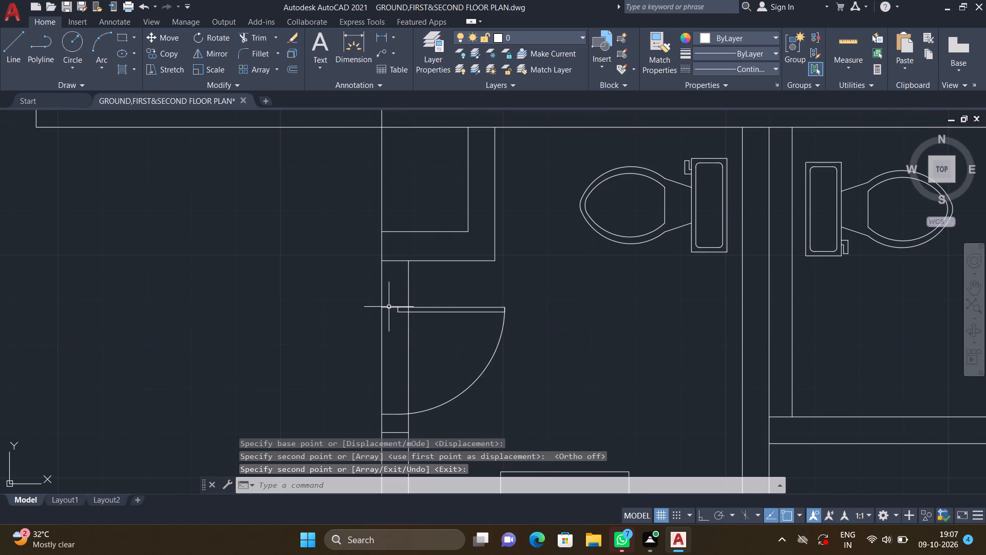
Erase the short line across the west toilet's west wall just south of the door.
{"action": "middle_click_drag", "start_coordinate": [390, 322], "coordinate": [399, 272]}
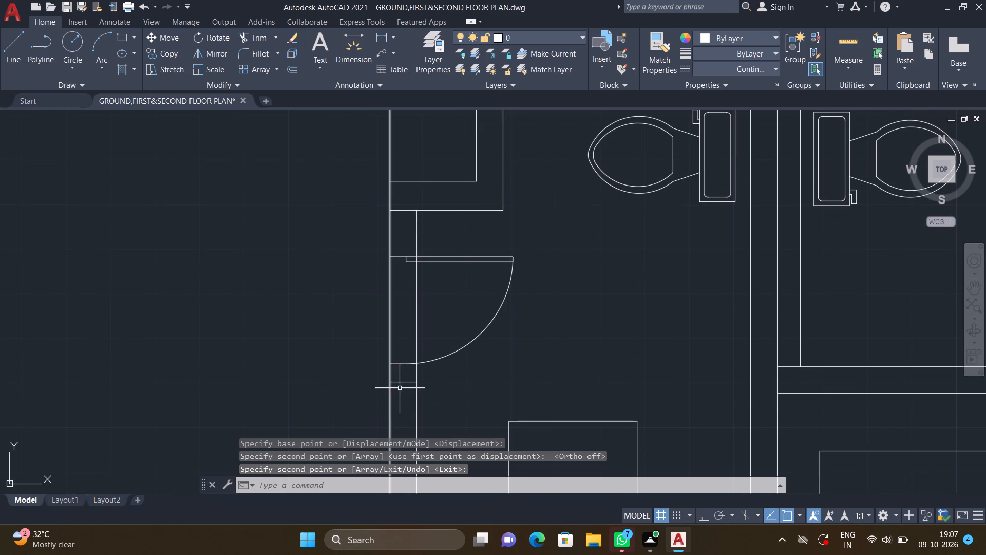
{"action": "left_click", "coordinate": [402, 382]}
{"action": "key", "text": "Delete"}
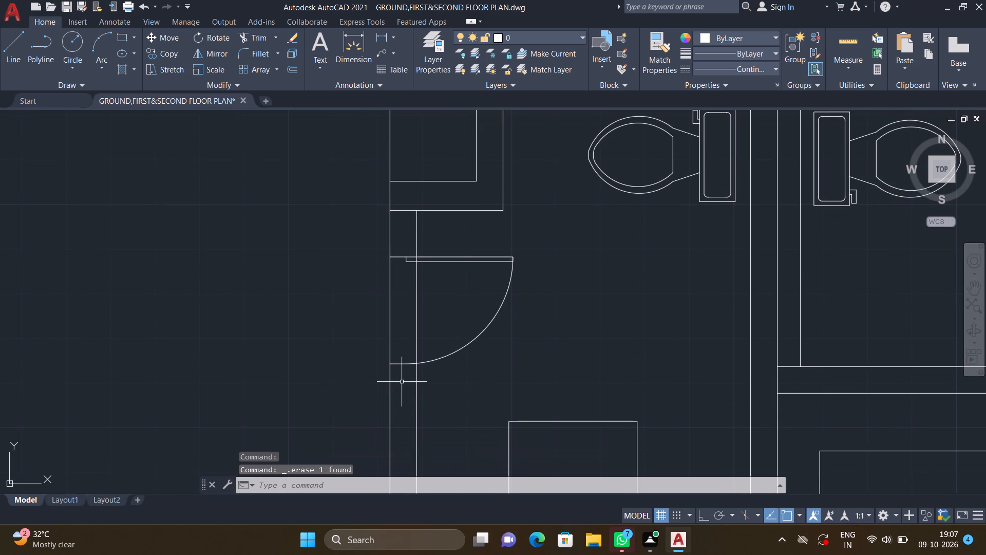
Trim the inner line of the west toilet's west wall across the door opening.
{"action": "type", "text": "TR"}
{"action": "key", "text": "Return"}
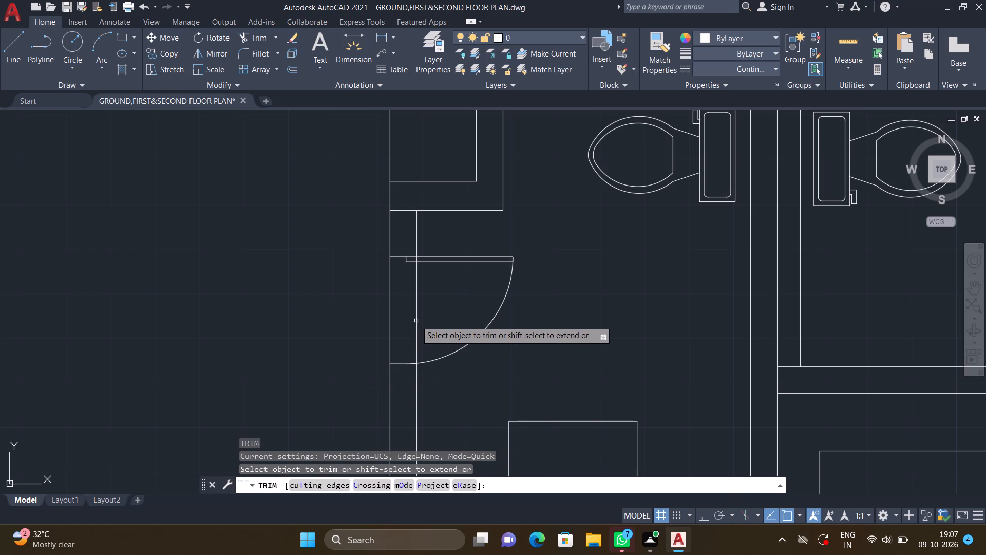
{"action": "left_click", "coordinate": [416, 321]}
Trim the west toilet's outer west wall line where it crosses the wall between the kitchen and the toilets.
{"action": "scroll", "coordinate": [425, 361], "scroll_direction": "down", "scroll_amount": 2}
{"action": "middle_click_drag", "start_coordinate": [424, 384], "coordinate": [421, 351]}
{"action": "scroll", "coordinate": [425, 352], "scroll_direction": "down", "scroll_amount": 1}
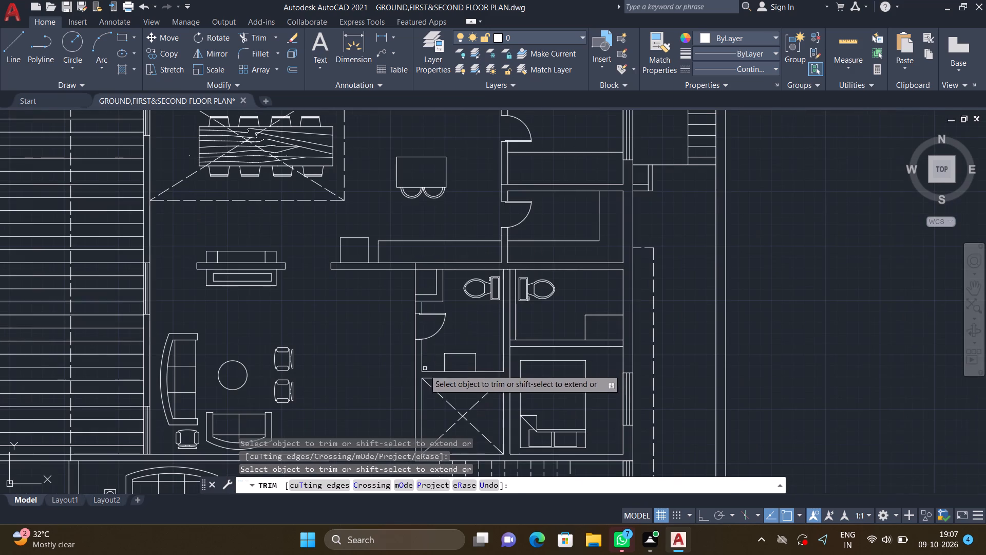
{"action": "scroll", "coordinate": [424, 310], "scroll_direction": "up", "scroll_amount": 2}
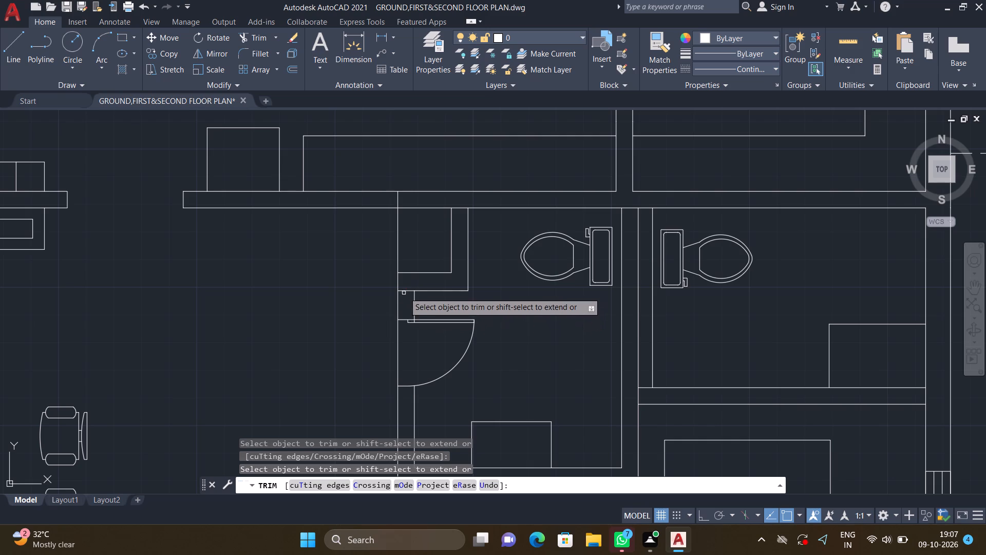
{"action": "scroll", "coordinate": [409, 348], "scroll_direction": "down", "scroll_amount": 1}
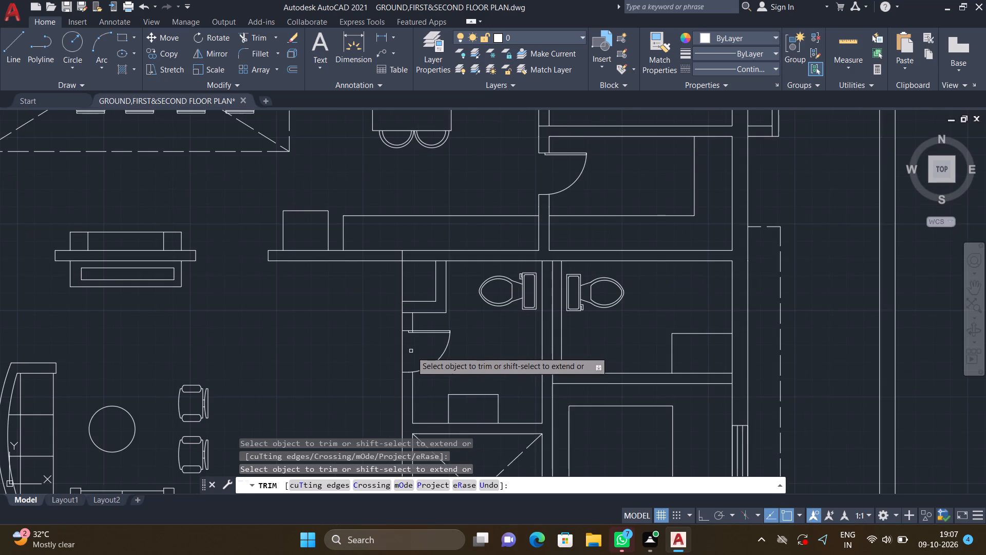
{"action": "middle_click_drag", "start_coordinate": [405, 341], "coordinate": [397, 311]}
{"action": "scroll", "coordinate": [404, 326], "scroll_direction": "down", "scroll_amount": 1}
{"action": "middle_click_drag", "start_coordinate": [399, 386], "coordinate": [390, 354]}
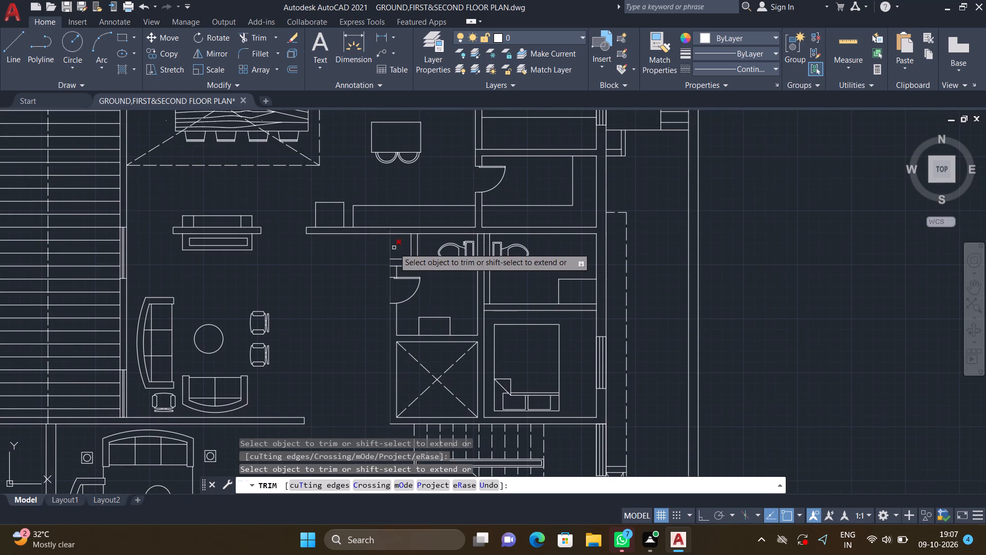
{"action": "scroll", "coordinate": [393, 239], "scroll_direction": "up", "scroll_amount": 2}
{"action": "left_click", "coordinate": [382, 217]}
{"action": "scroll", "coordinate": [338, 335], "scroll_direction": "down", "scroll_amount": 2}
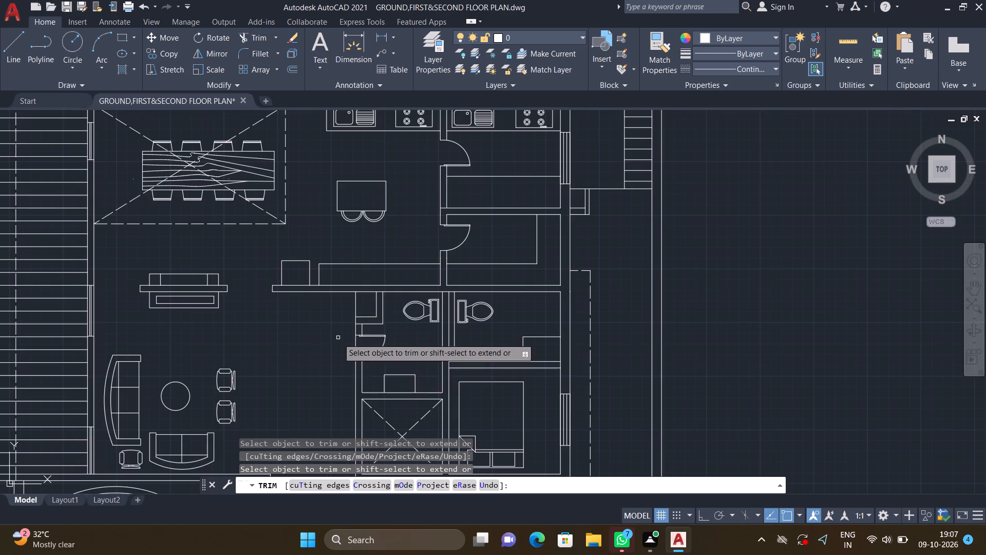
{"action": "middle_click_drag", "start_coordinate": [338, 356], "coordinate": [332, 332]}
{"action": "scroll", "coordinate": [344, 347], "scroll_direction": "down", "scroll_amount": 1}
{"action": "middle_click_drag", "start_coordinate": [411, 408], "coordinate": [399, 356]}
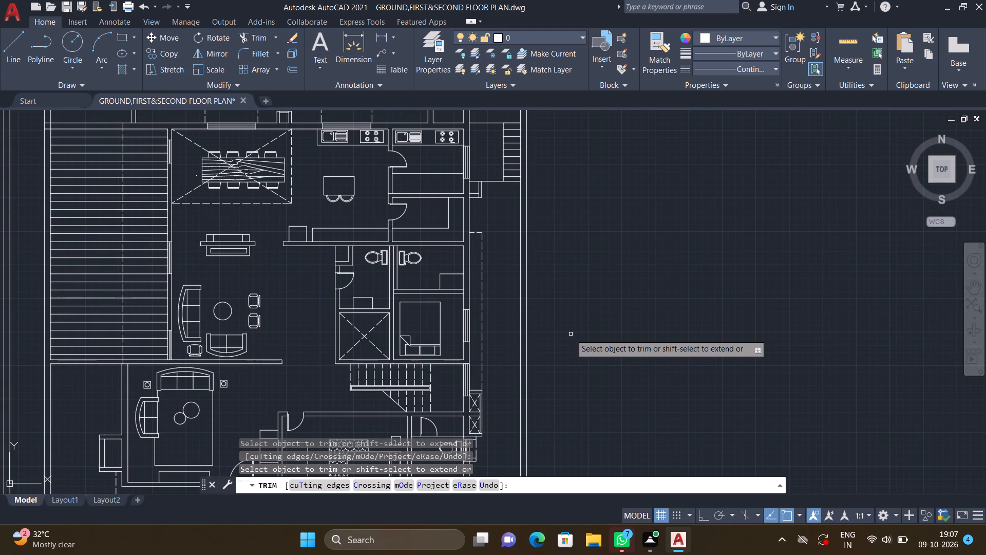
{"action": "key", "text": "Return"}
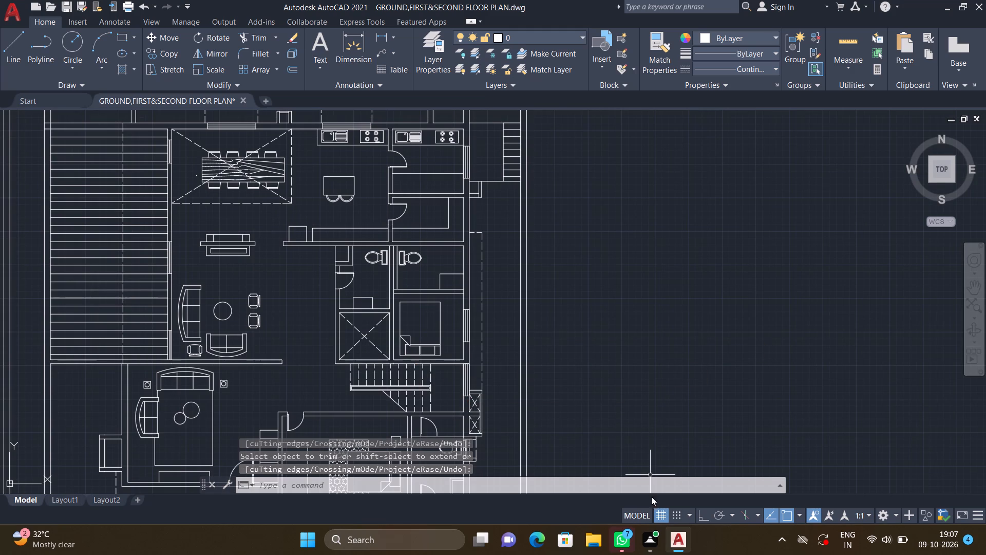
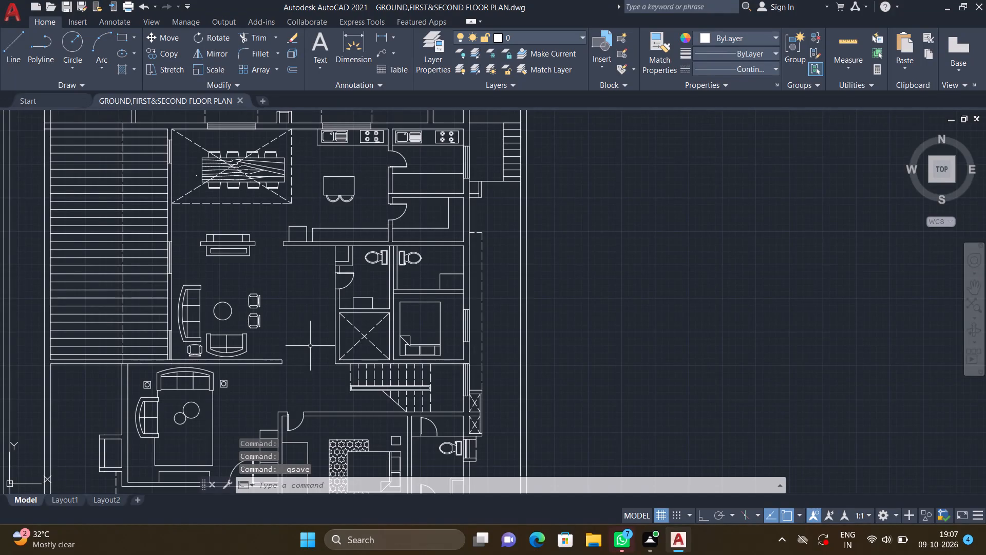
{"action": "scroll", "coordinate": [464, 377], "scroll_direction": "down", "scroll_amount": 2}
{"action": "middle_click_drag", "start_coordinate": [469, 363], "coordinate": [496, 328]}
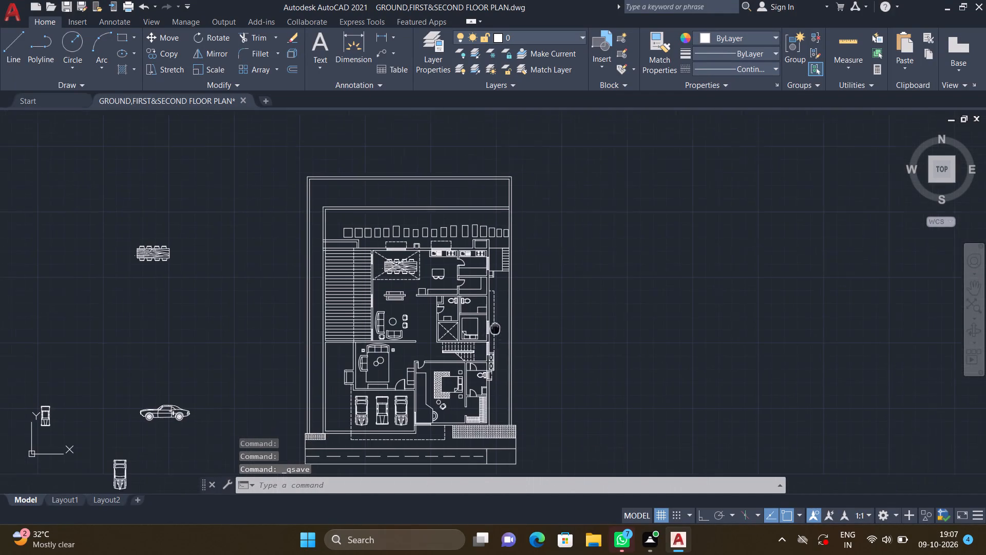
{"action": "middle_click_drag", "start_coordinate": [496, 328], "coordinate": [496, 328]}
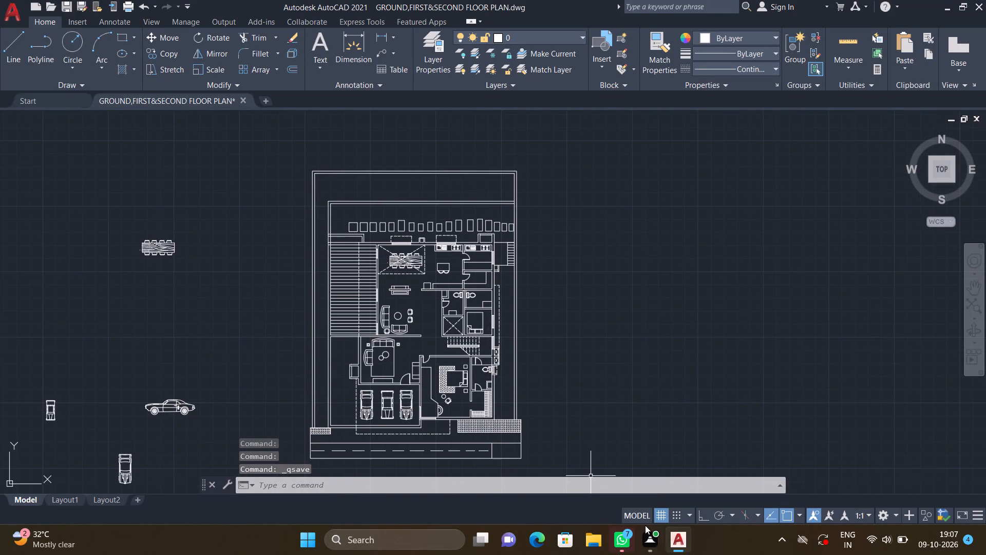
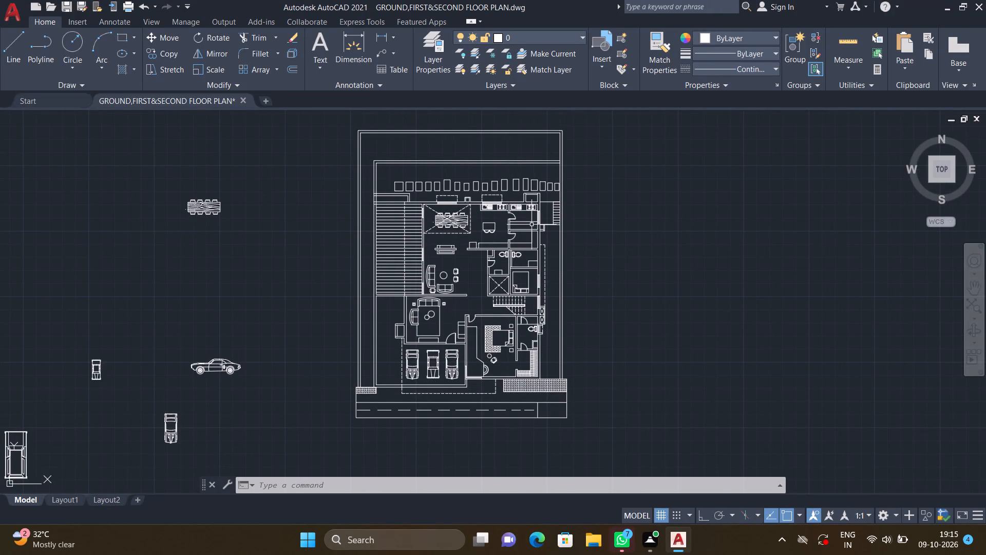
Create a multiline text box on the deck's planks, east of the dashed line, and write DECK in it.
{"action": "scroll", "coordinate": [510, 166], "scroll_direction": "up", "scroll_amount": 2}
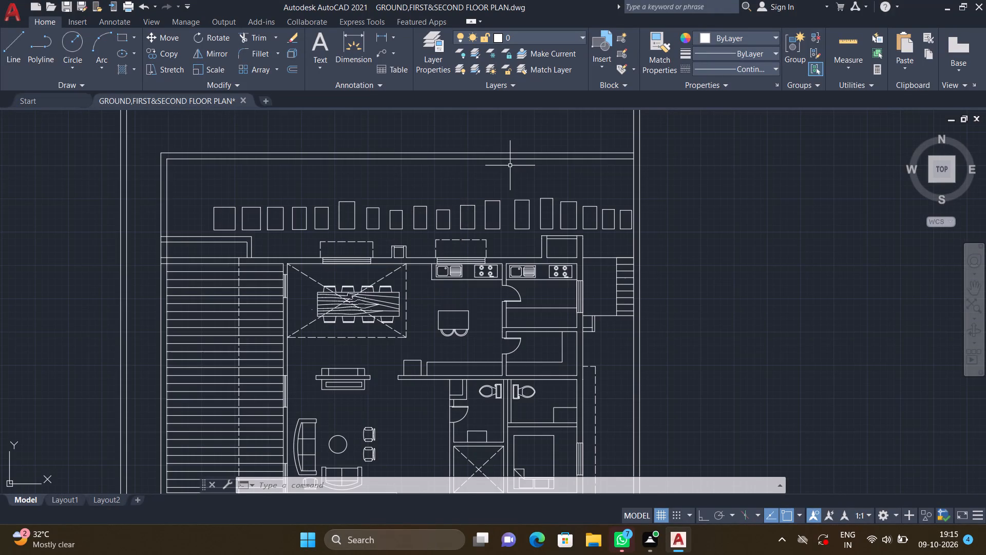
{"action": "key", "text": "m"}
{"action": "key", "text": "t"}
{"action": "key", "text": "Return"}
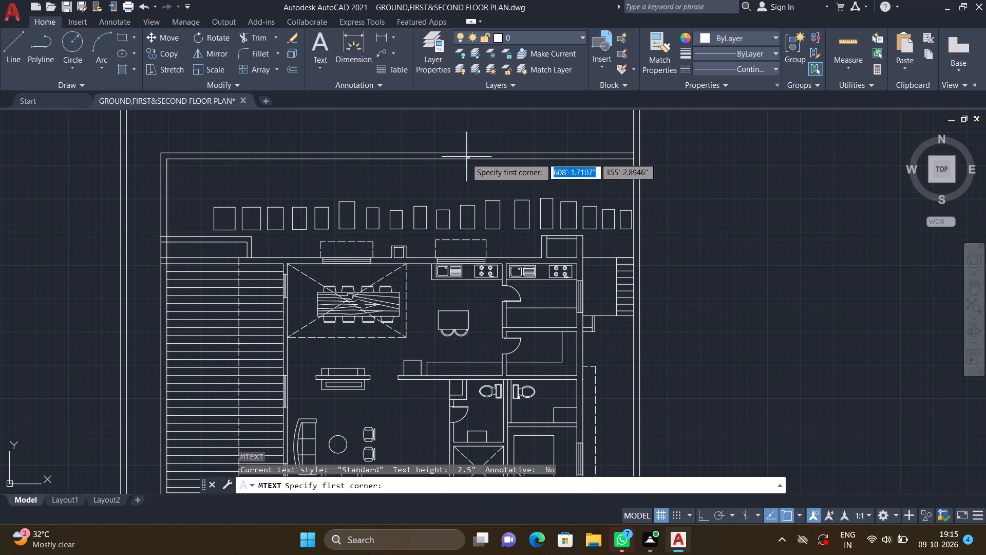
{"action": "middle_click_drag", "start_coordinate": [456, 199], "coordinate": [533, 141]}
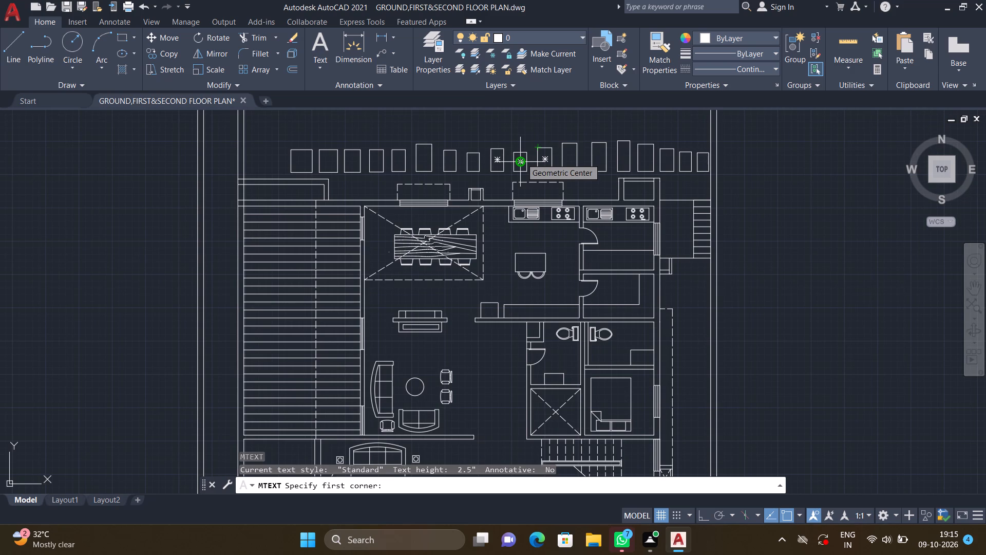
{"action": "scroll", "coordinate": [521, 157], "scroll_direction": "down", "scroll_amount": 1}
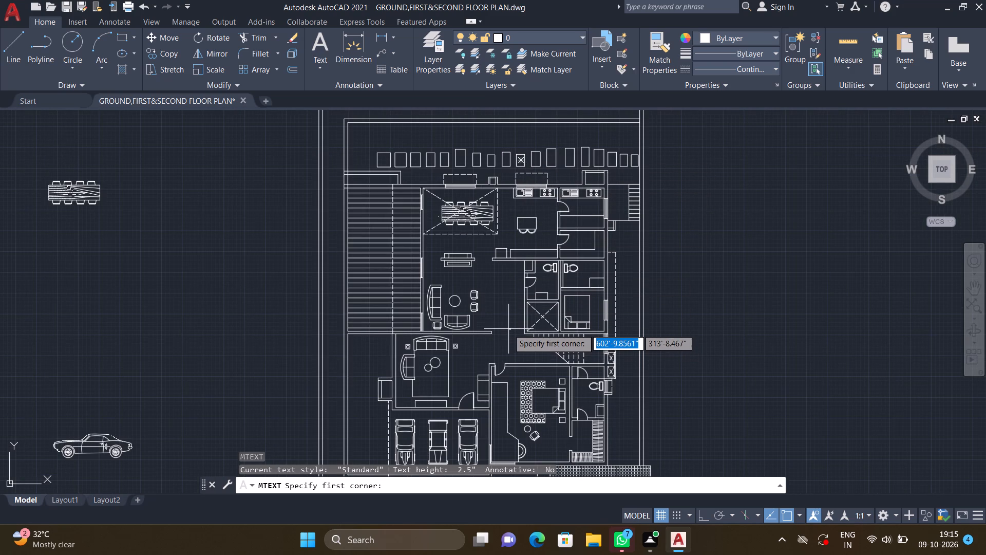
{"action": "scroll", "coordinate": [501, 326], "scroll_direction": "down", "scroll_amount": 2}
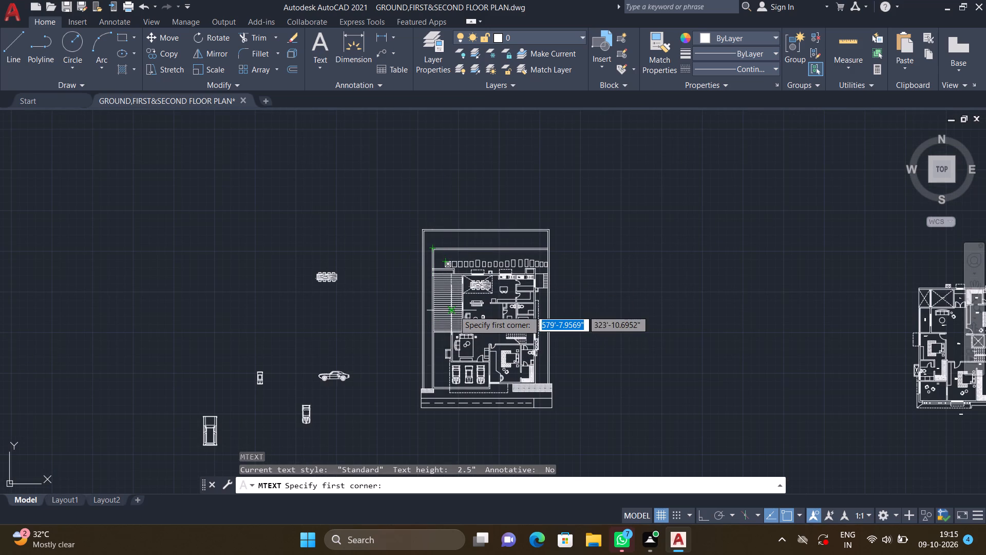
{"action": "scroll", "coordinate": [450, 314], "scroll_direction": "up", "scroll_amount": 1}
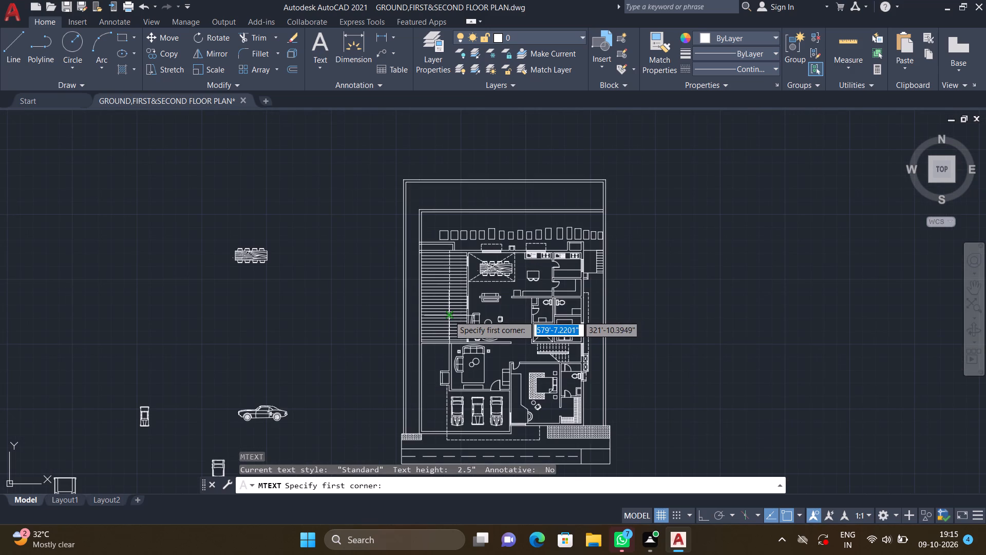
{"action": "scroll", "coordinate": [448, 316], "scroll_direction": "up", "scroll_amount": 2}
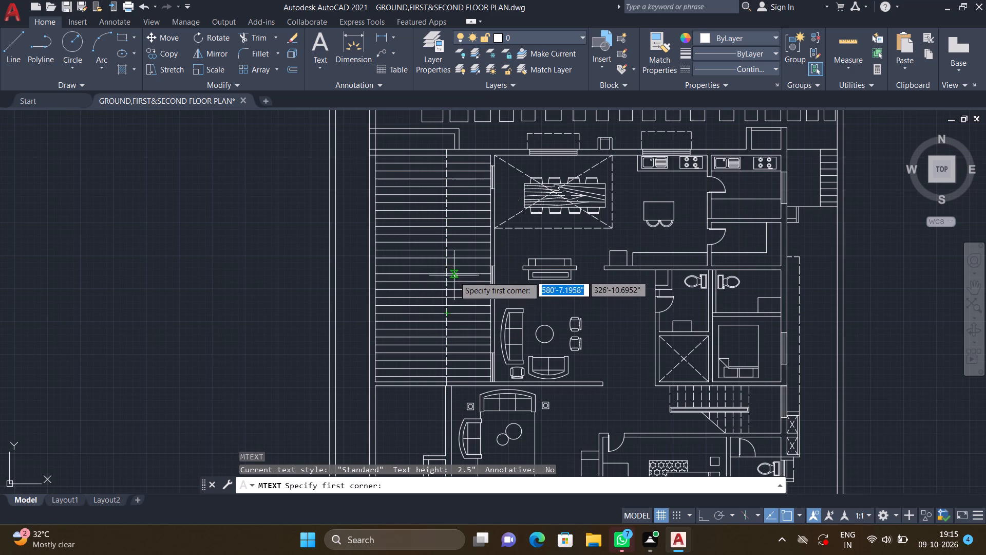
{"action": "middle_click_drag", "start_coordinate": [456, 283], "coordinate": [477, 339]}
{"action": "scroll", "coordinate": [474, 326], "scroll_direction": "up", "scroll_amount": 3}
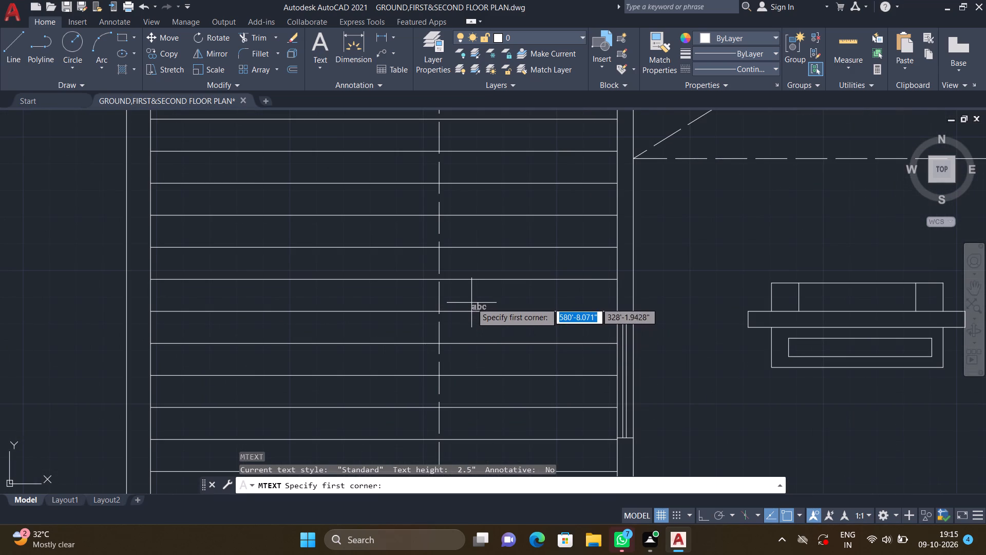
{"action": "left_click", "coordinate": [470, 286]}
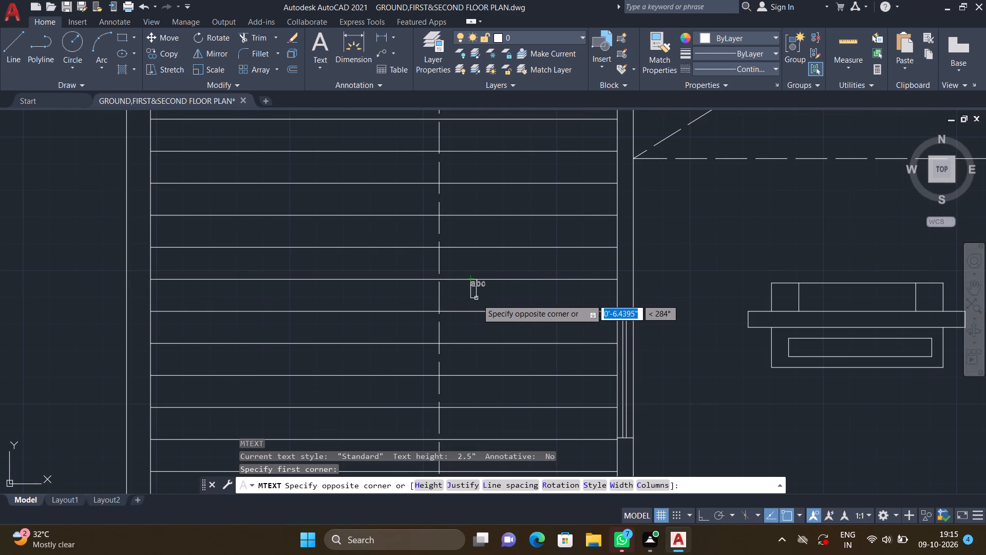
{"action": "left_click", "coordinate": [581, 343]}
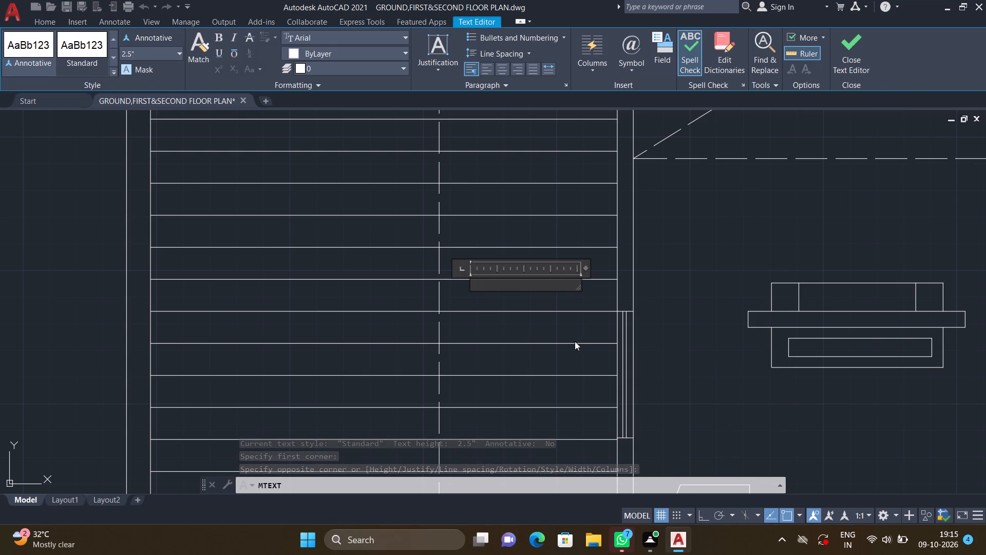
{"action": "key", "text": "d"}
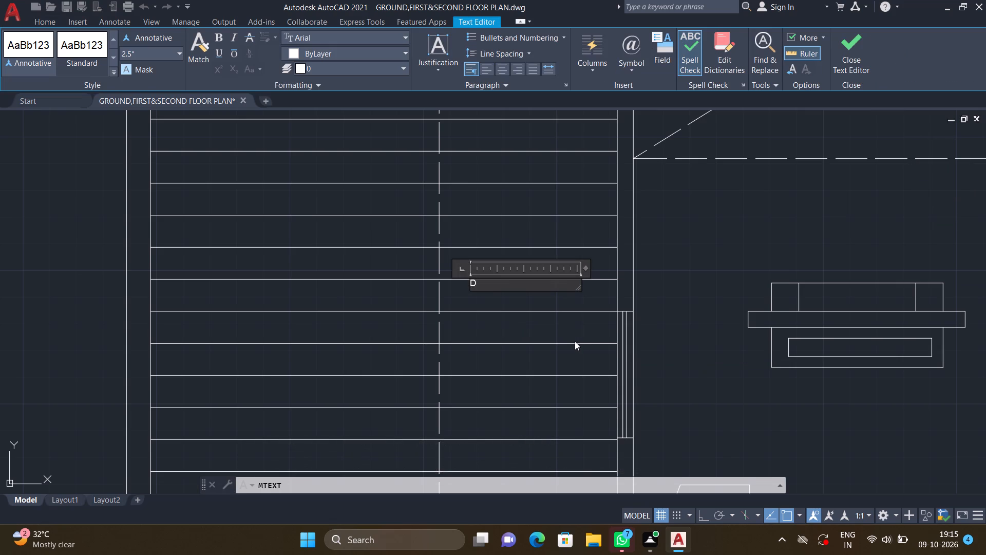
{"action": "key", "text": "e"}
{"action": "key", "text": "c"}
{"action": "key", "text": "k"}
Add a second line reading 14'7"*28'8" under DECK and save the text.
{"action": "key", "text": "Return"}
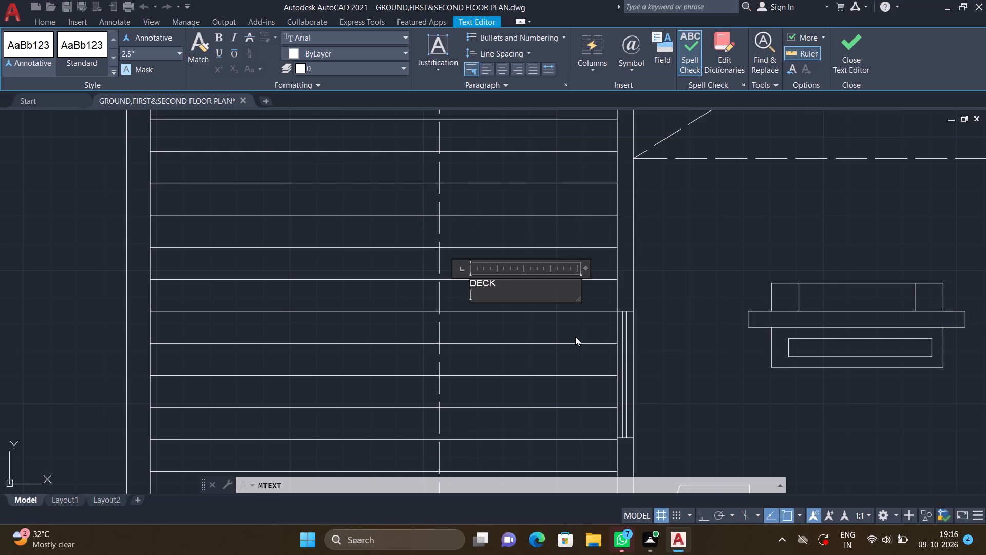
{"action": "type", "text": "14"}
{"action": "key", "text": "apostrophe"}
{"action": "key", "text": "7"}
{"action": "key", "text": "shift+quotedbl"}
{"action": "key", "text": "asterisk"}
{"action": "type", "text": "28'"}
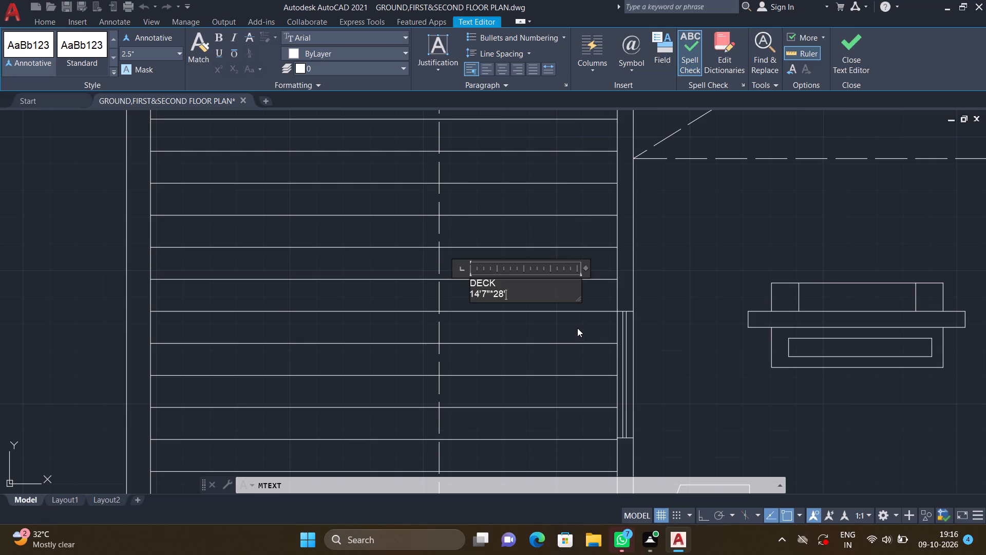
{"action": "key", "text": "8"}
{"action": "key", "text": "shift+quotedbl"}
{"action": "key", "text": "Escape"}
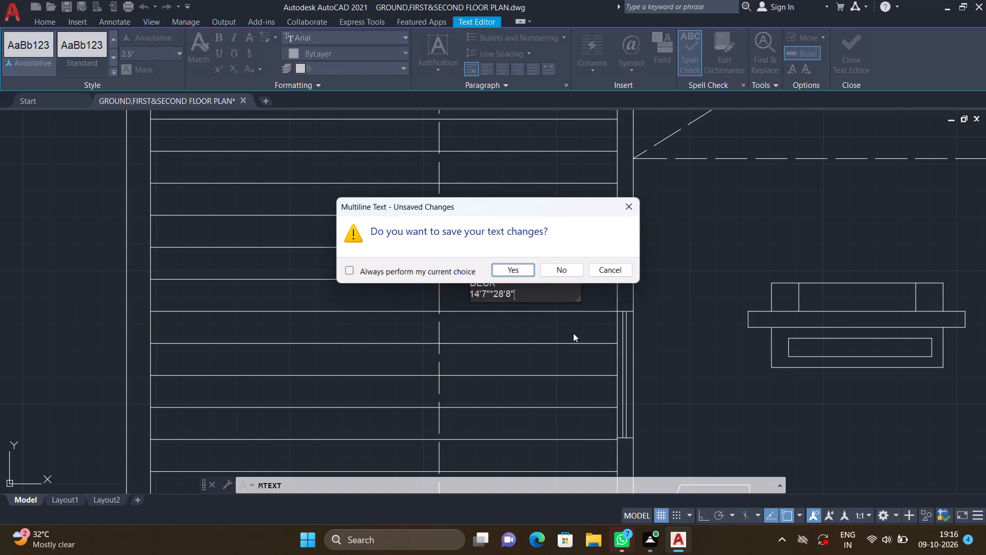
{"action": "double_click", "coordinate": [509, 269]}
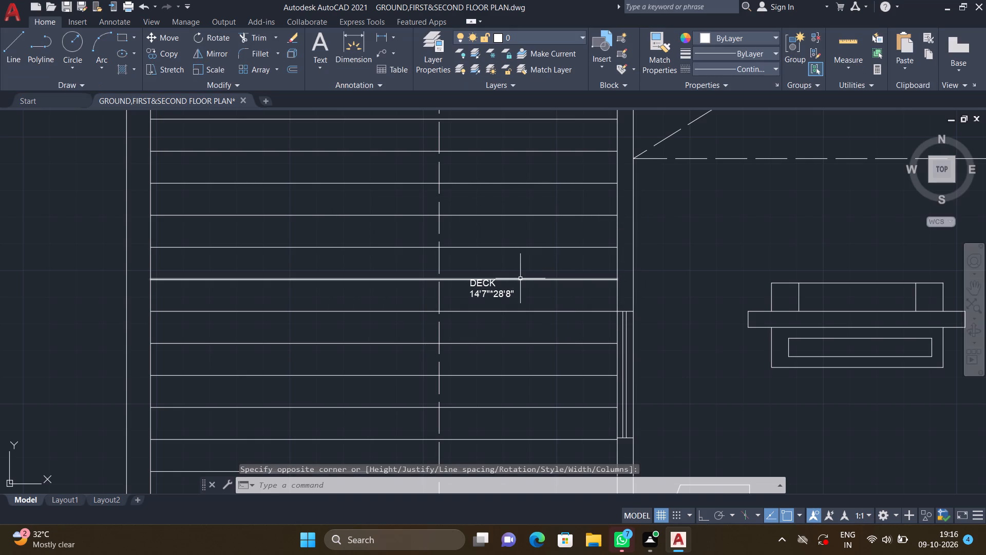
Move the deck label slightly right and down so it sits clear between two plank lines.
{"action": "scroll", "coordinate": [584, 276], "scroll_direction": "down", "scroll_amount": 2}
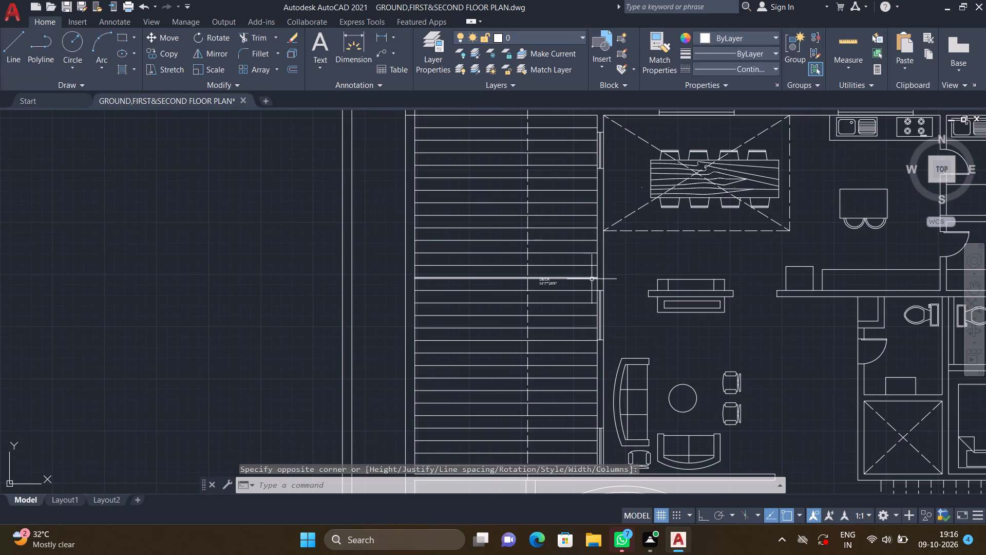
{"action": "scroll", "coordinate": [566, 284], "scroll_direction": "up", "scroll_amount": 3}
{"action": "key", "text": "m"}
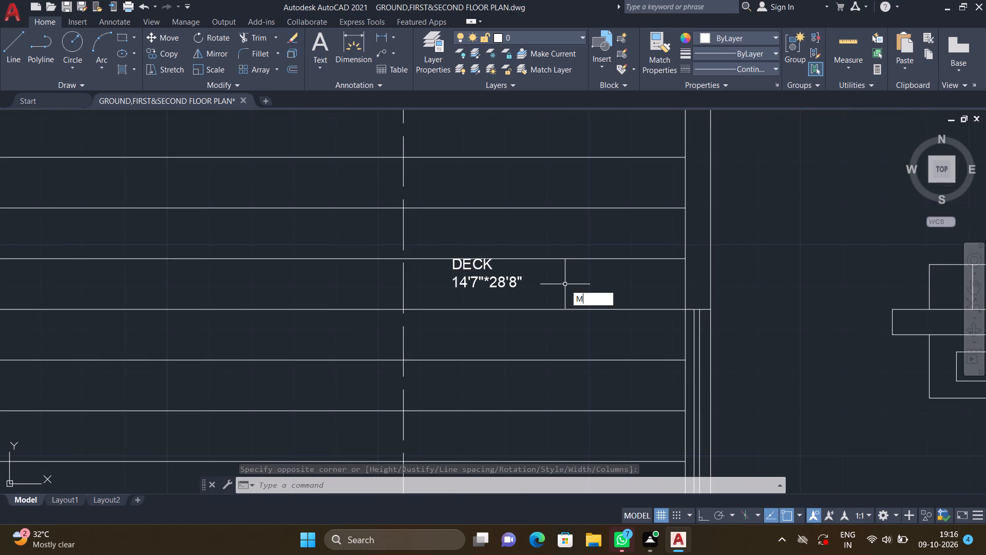
{"action": "key", "text": "Return"}
{"action": "double_click", "coordinate": [514, 286]}
{"action": "key", "text": "Return"}
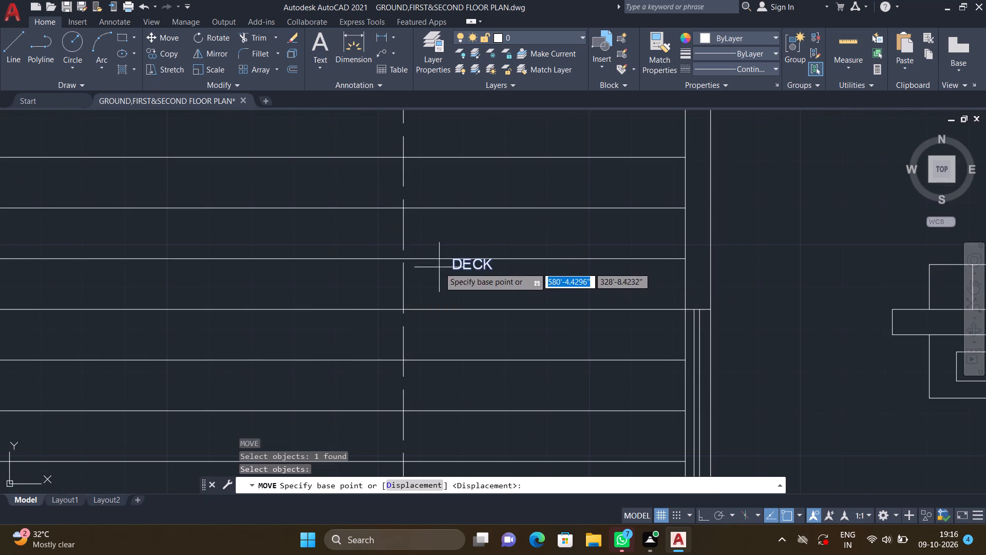
{"action": "scroll", "coordinate": [460, 264], "scroll_direction": "up", "scroll_amount": 2}
{"action": "left_click", "coordinate": [436, 251]}
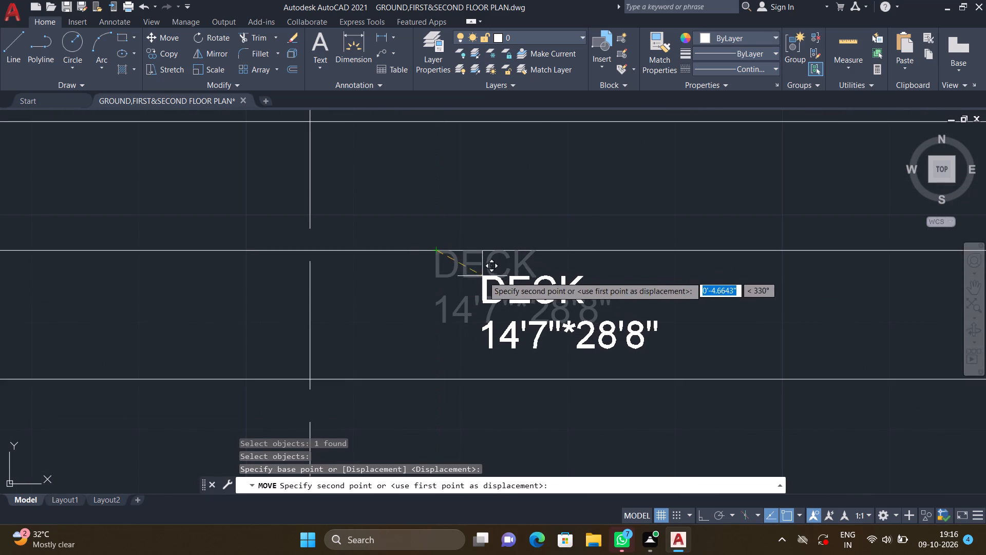
{"action": "left_click", "coordinate": [577, 280]}
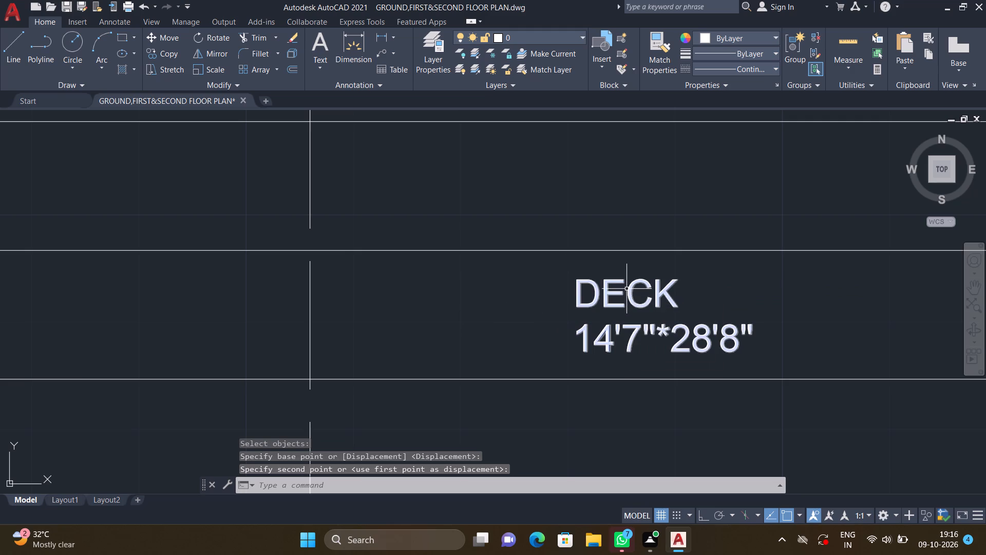
Draw a vertical line about 1'-6" long from inside the westernmost stepping stone south to the outer step edge north of the deck.
{"action": "scroll", "coordinate": [627, 284], "scroll_direction": "down", "scroll_amount": 2}
{"action": "middle_click_drag", "start_coordinate": [703, 298], "coordinate": [636, 288]}
{"action": "scroll", "coordinate": [630, 292], "scroll_direction": "down", "scroll_amount": 2}
{"action": "middle_click_drag", "start_coordinate": [679, 281], "coordinate": [666, 277]}
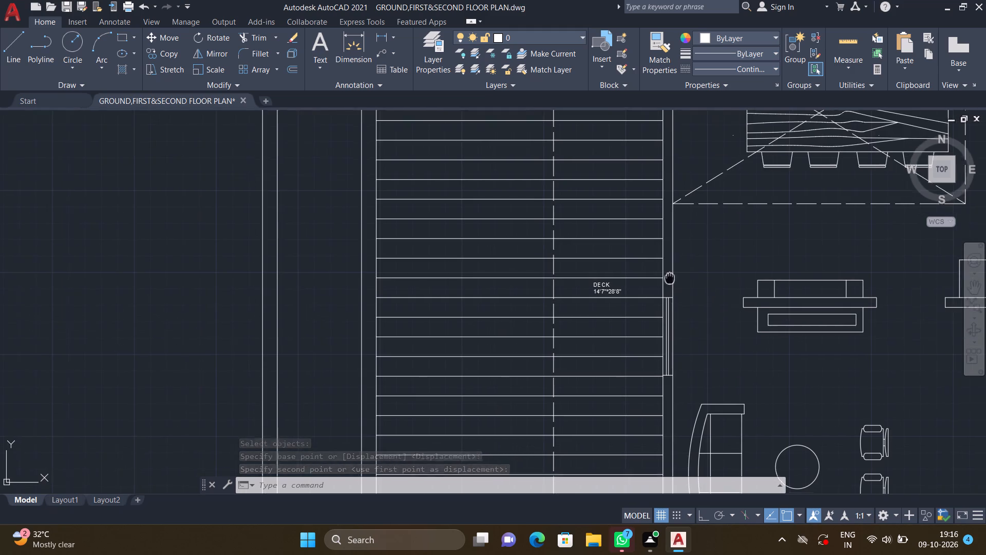
{"action": "middle_click_drag", "start_coordinate": [666, 277], "coordinate": [602, 282]}
{"action": "scroll", "coordinate": [610, 284], "scroll_direction": "down", "scroll_amount": 2}
{"action": "middle_click_drag", "start_coordinate": [669, 257], "coordinate": [614, 258]}
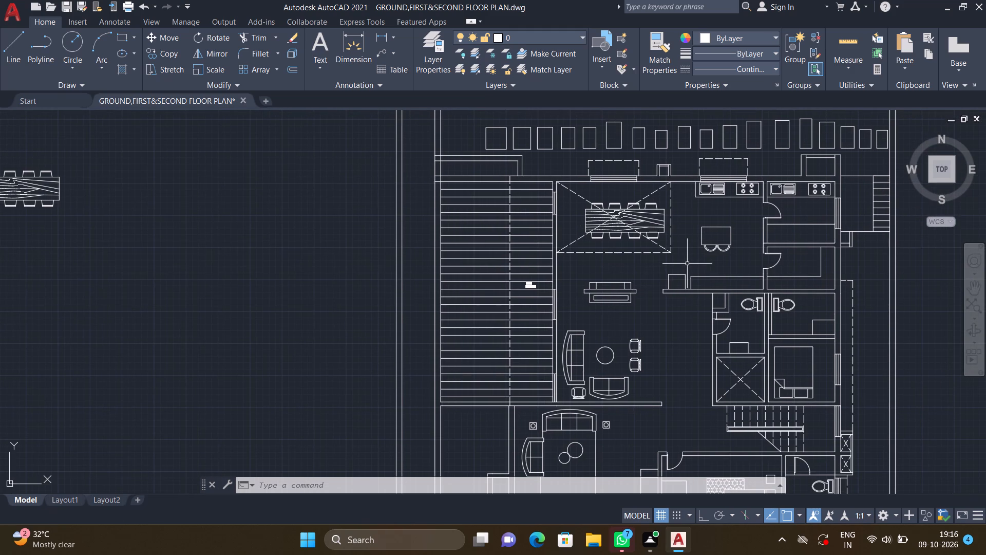
{"action": "middle_click_drag", "start_coordinate": [622, 258], "coordinate": [677, 261]}
{"action": "scroll", "coordinate": [678, 262], "scroll_direction": "down", "scroll_amount": 2}
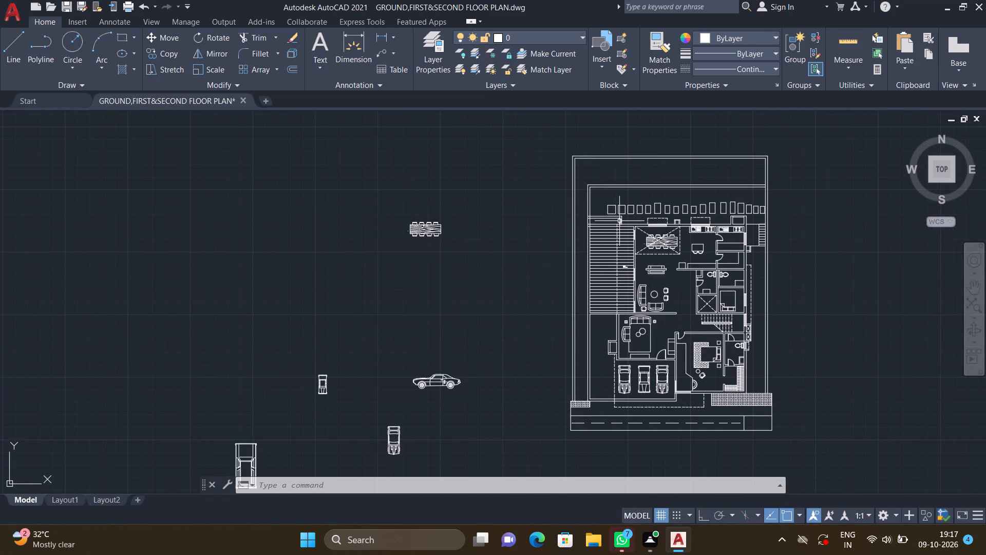
{"action": "middle_click_drag", "start_coordinate": [612, 220], "coordinate": [600, 234]}
{"action": "scroll", "coordinate": [599, 229], "scroll_direction": "up", "scroll_amount": 4}
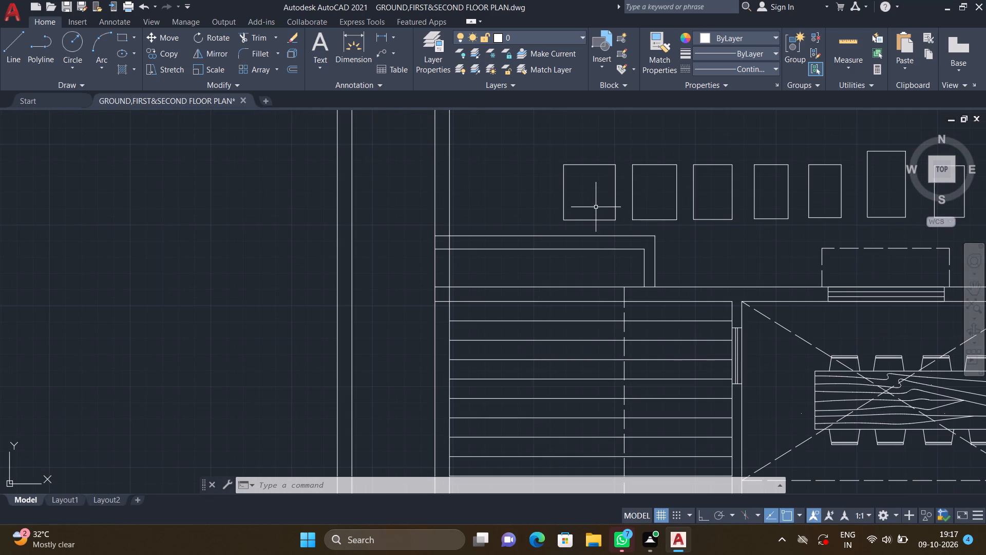
{"action": "key", "text": "l"}
{"action": "key", "text": "Return"}
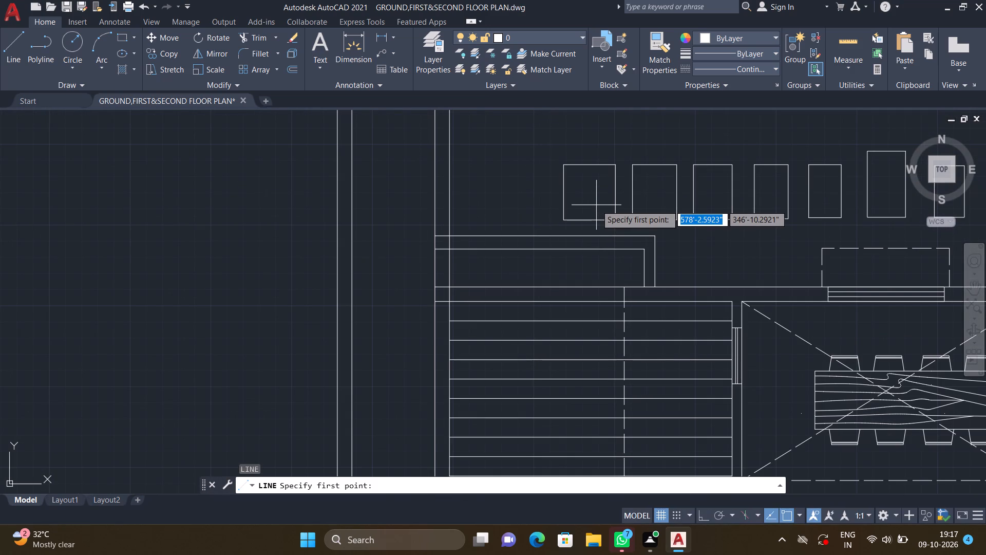
{"action": "scroll", "coordinate": [599, 206], "scroll_direction": "up", "scroll_amount": 2}
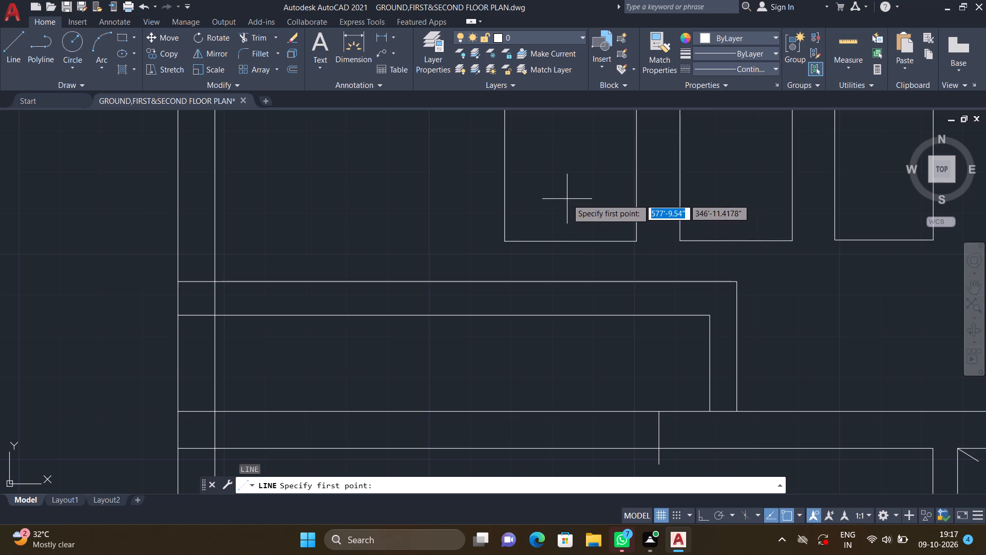
{"action": "double_click", "coordinate": [568, 200]}
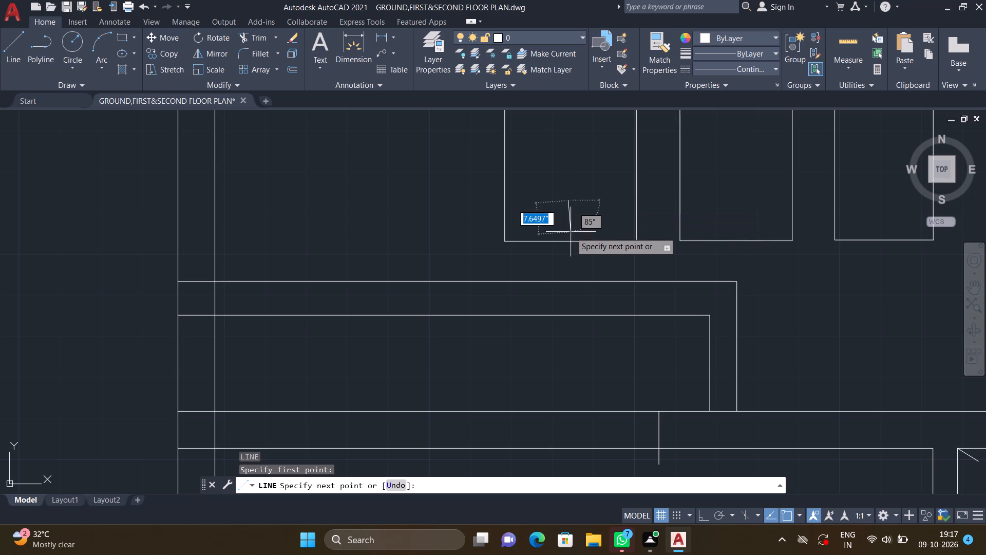
{"action": "key", "text": "F8"}
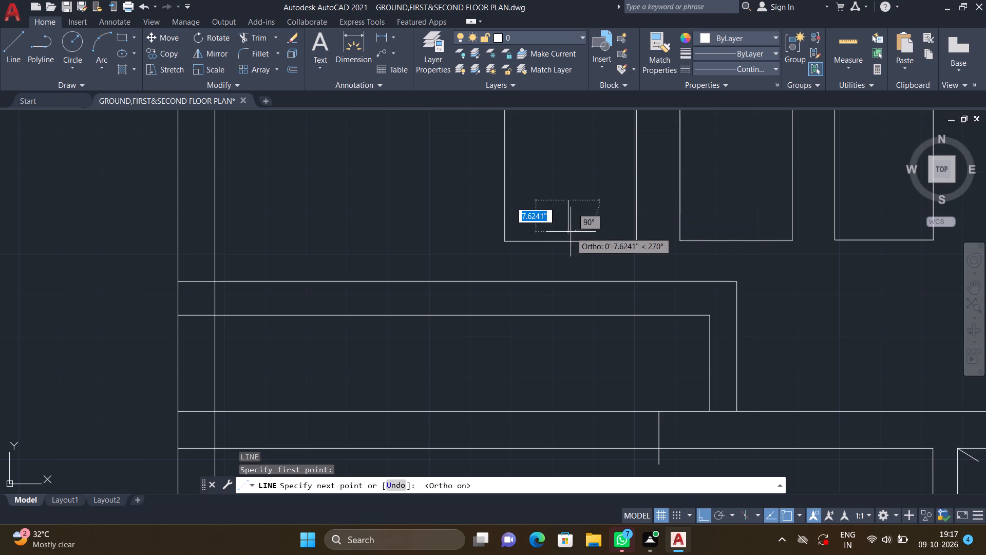
{"action": "left_click", "coordinate": [570, 279]}
{"action": "key", "text": "Return"}
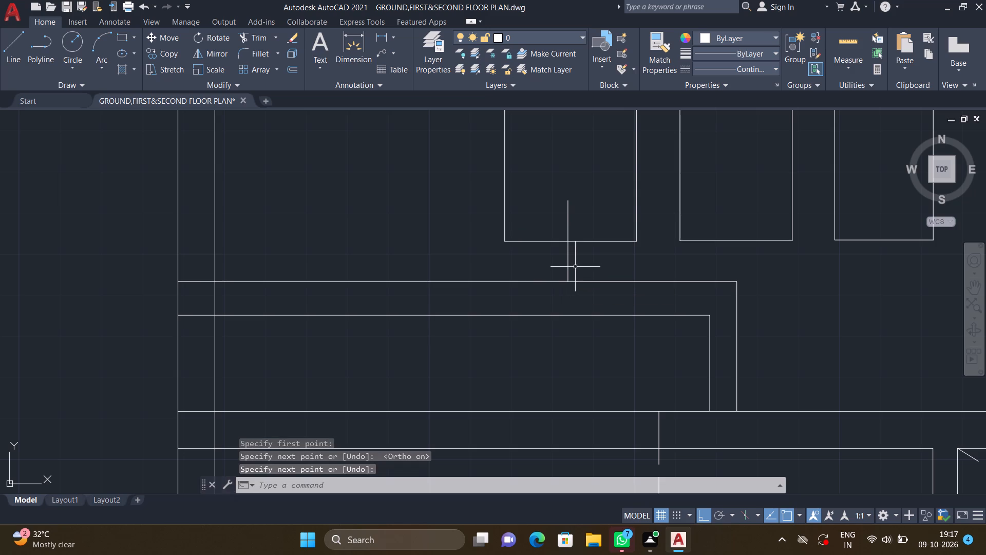
Draw two short diagonal strokes, each about 7" long, up from the line's south end to form an arrowhead.
{"action": "key", "text": "l"}
{"action": "key", "text": "Return"}
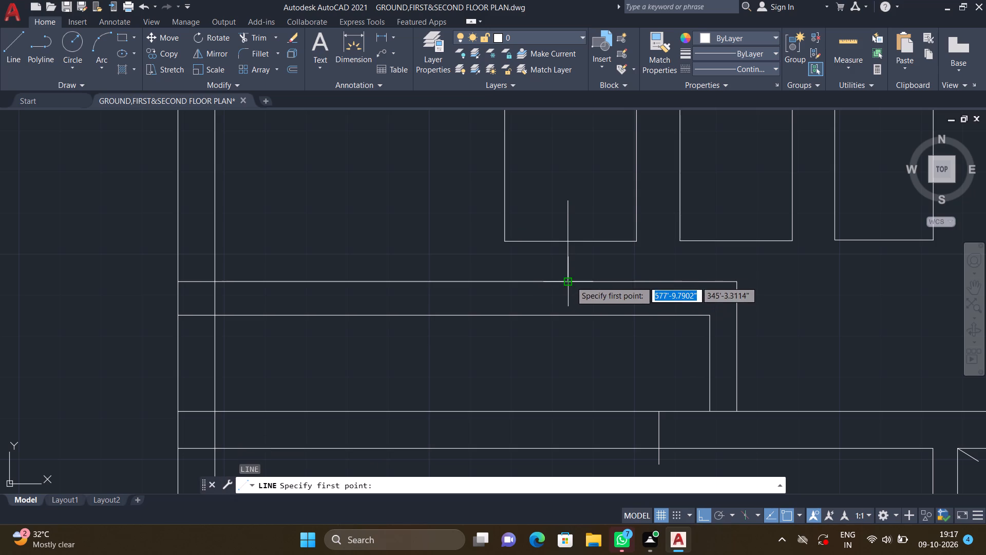
{"action": "double_click", "coordinate": [571, 280]}
{"action": "scroll", "coordinate": [555, 264], "scroll_direction": "up", "scroll_amount": 1}
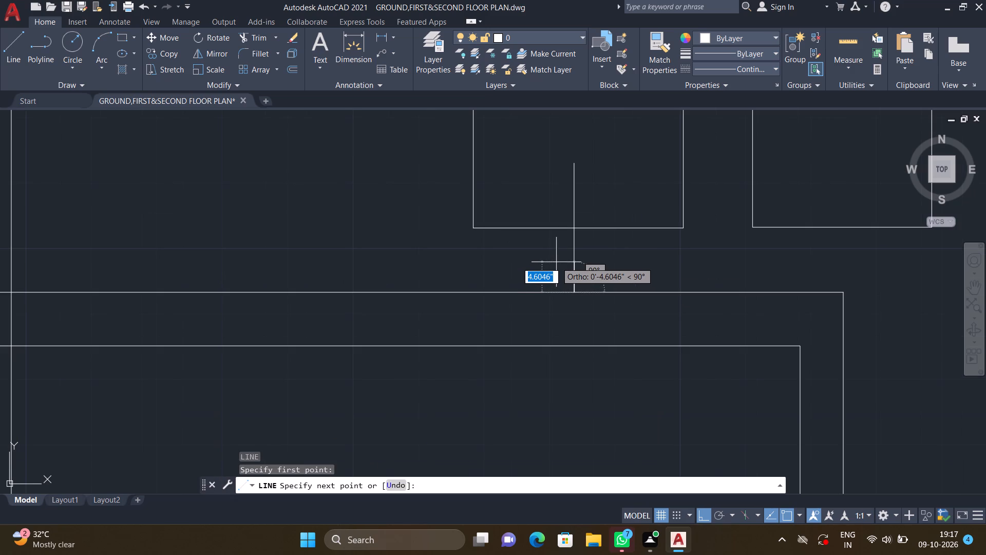
{"action": "key", "text": "F8"}
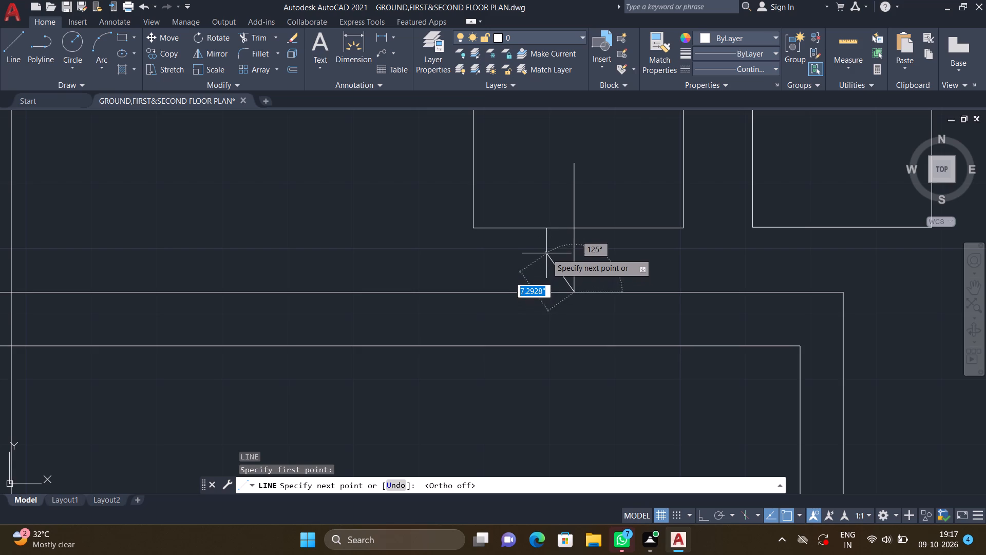
{"action": "double_click", "coordinate": [545, 252]}
{"action": "key", "text": "Return"}
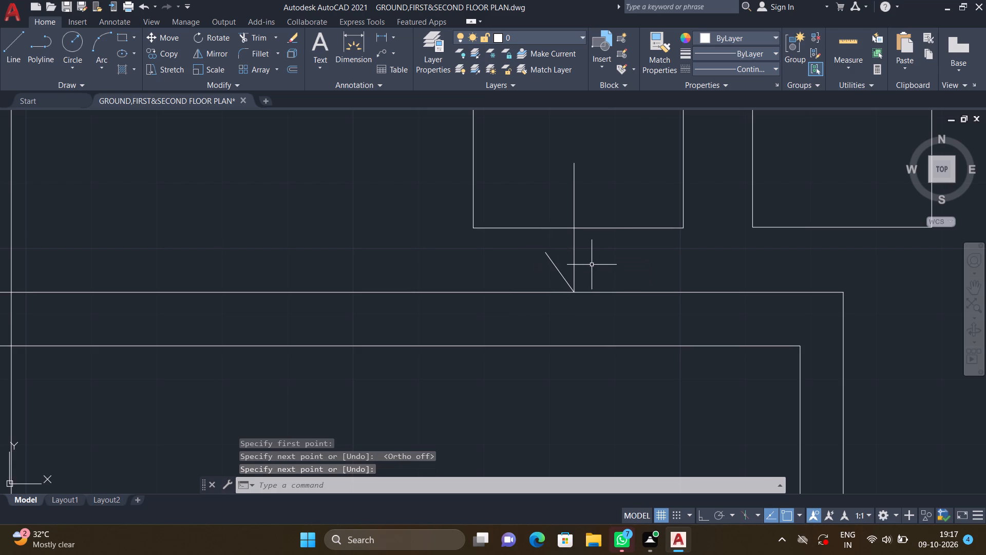
{"action": "key", "text": "l"}
{"action": "key", "text": "Return"}
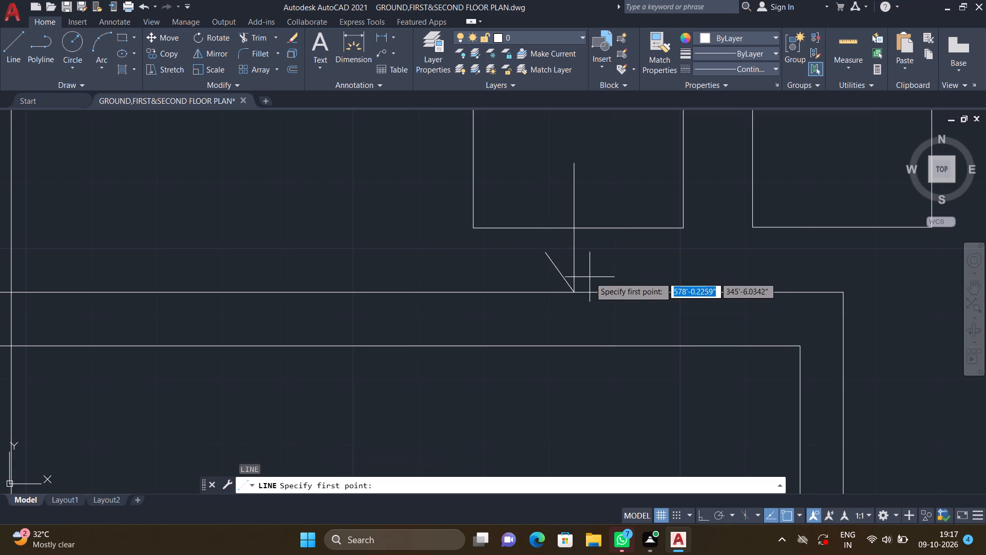
{"action": "scroll", "coordinate": [586, 281], "scroll_direction": "up", "scroll_amount": 2}
{"action": "double_click", "coordinate": [554, 305]}
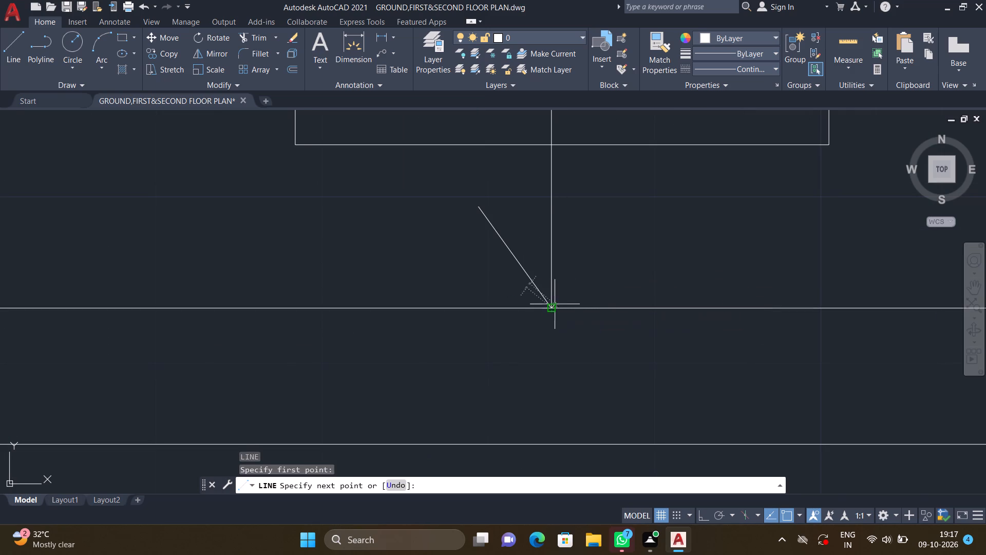
{"action": "scroll", "coordinate": [598, 208], "scroll_direction": "up", "scroll_amount": 1}
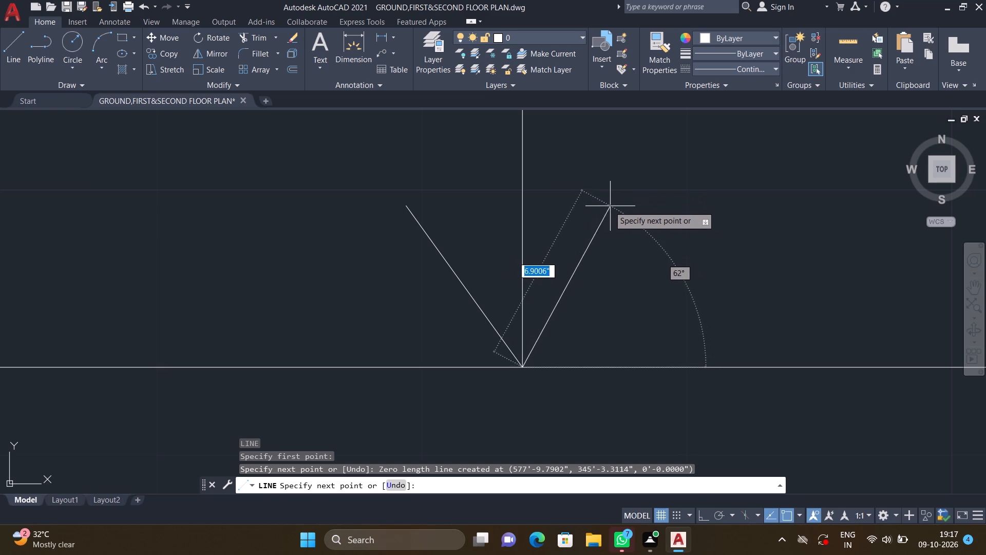
{"action": "double_click", "coordinate": [620, 201]}
{"action": "key", "text": "Return"}
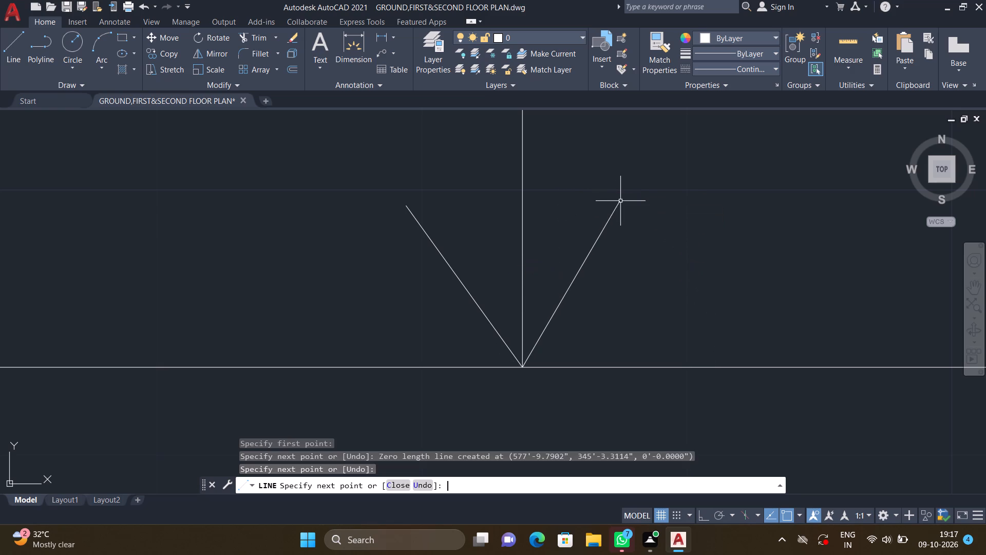
Trim the two step lines across the west wall's thickness and the wall's inner face between those lines.
{"action": "scroll", "coordinate": [628, 220], "scroll_direction": "down", "scroll_amount": 3}
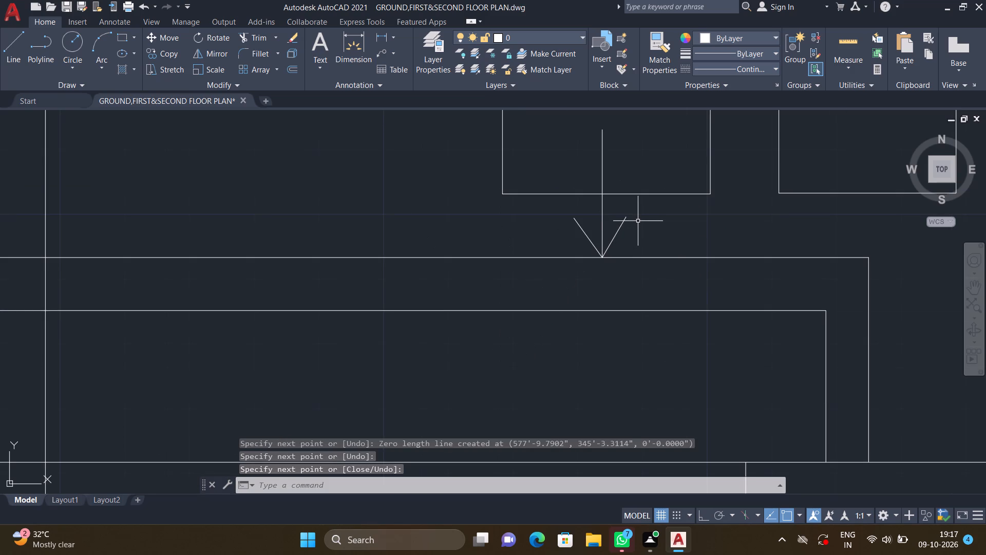
{"action": "scroll", "coordinate": [653, 225], "scroll_direction": "down", "scroll_amount": 3}
{"action": "middle_click_drag", "start_coordinate": [674, 273], "coordinate": [589, 245]}
{"action": "scroll", "coordinate": [589, 253], "scroll_direction": "down", "scroll_amount": 2}
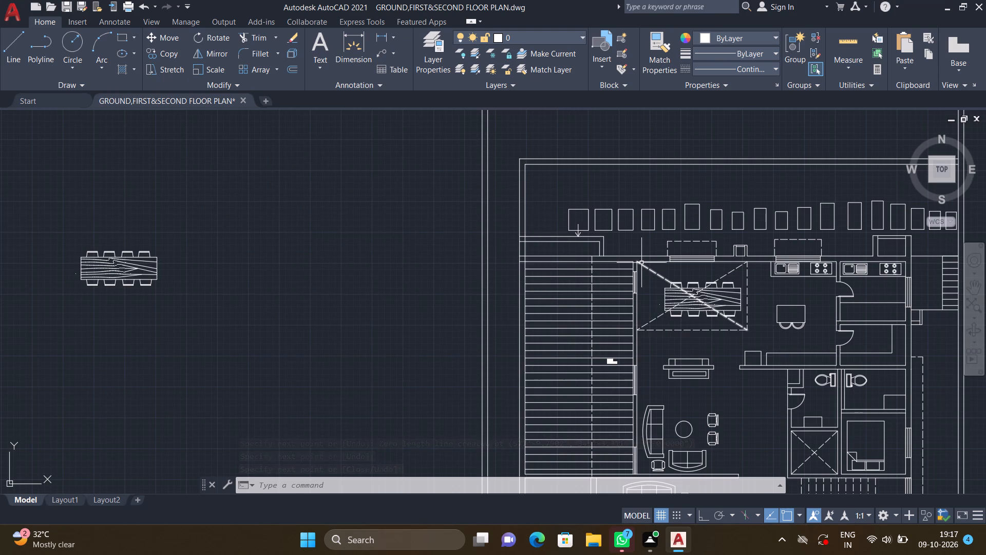
{"action": "scroll", "coordinate": [535, 253], "scroll_direction": "up", "scroll_amount": 1}
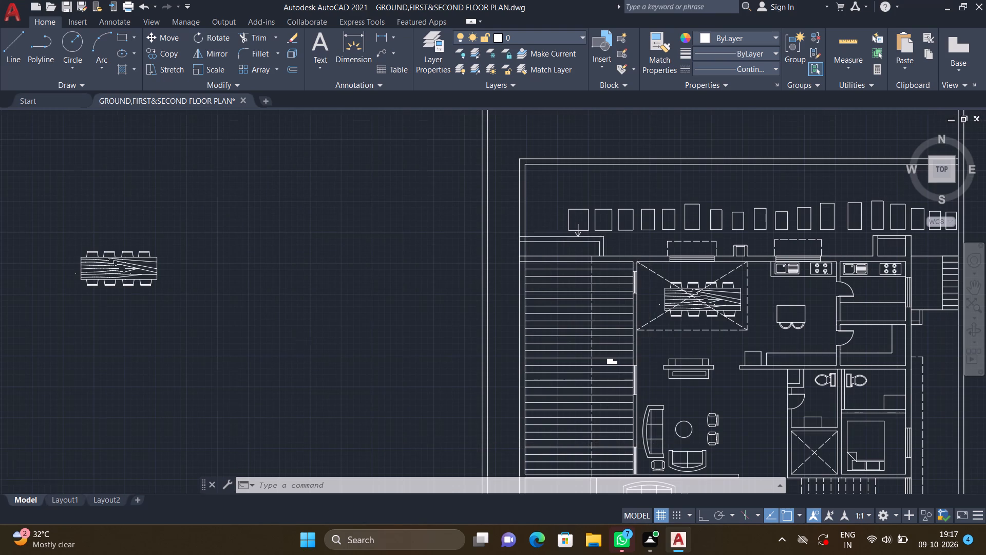
{"action": "scroll", "coordinate": [535, 253], "scroll_direction": "up", "scroll_amount": 1}
{"action": "type", "text": "TR"}
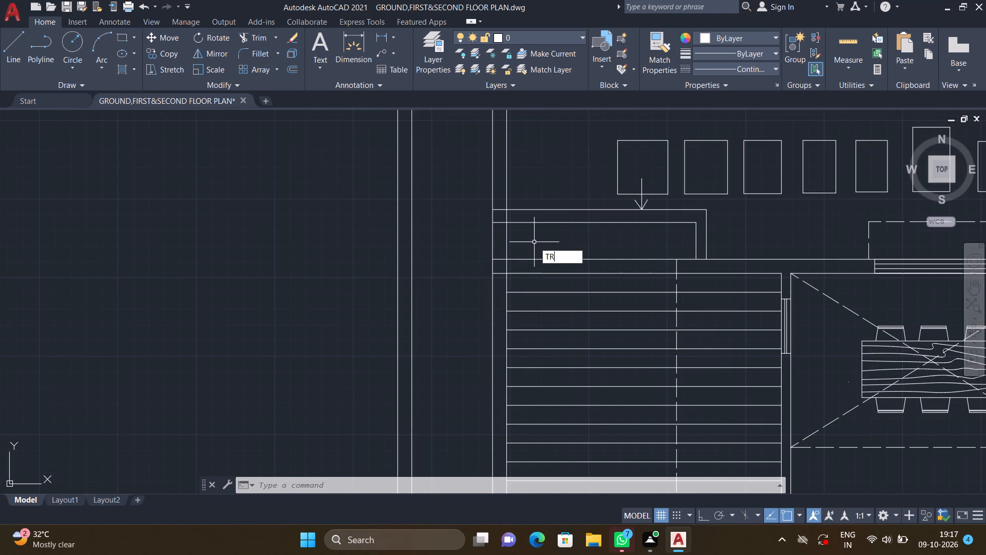
{"action": "key", "text": "Return"}
{"action": "scroll", "coordinate": [499, 215], "scroll_direction": "up", "scroll_amount": 2}
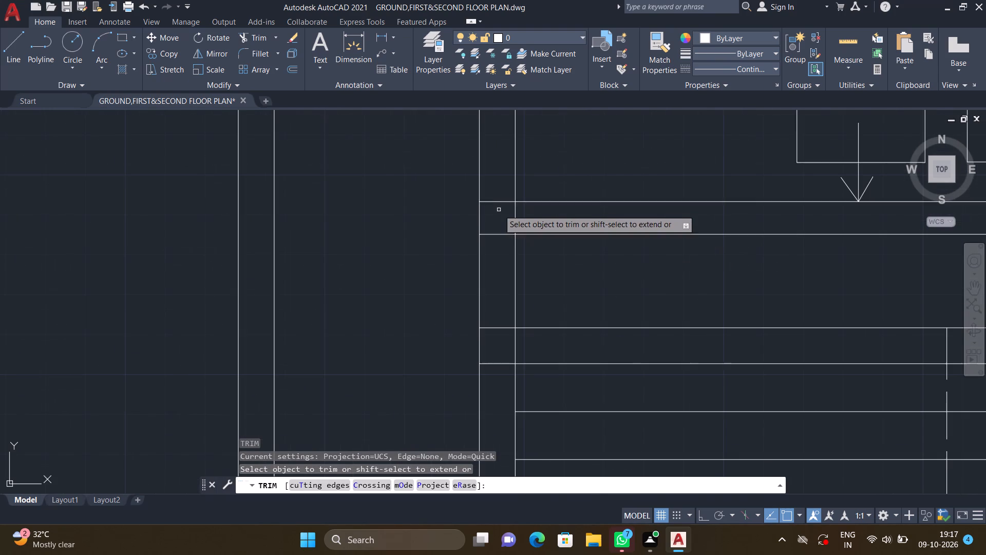
{"action": "left_click_drag", "start_coordinate": [498, 194], "coordinate": [496, 249]}
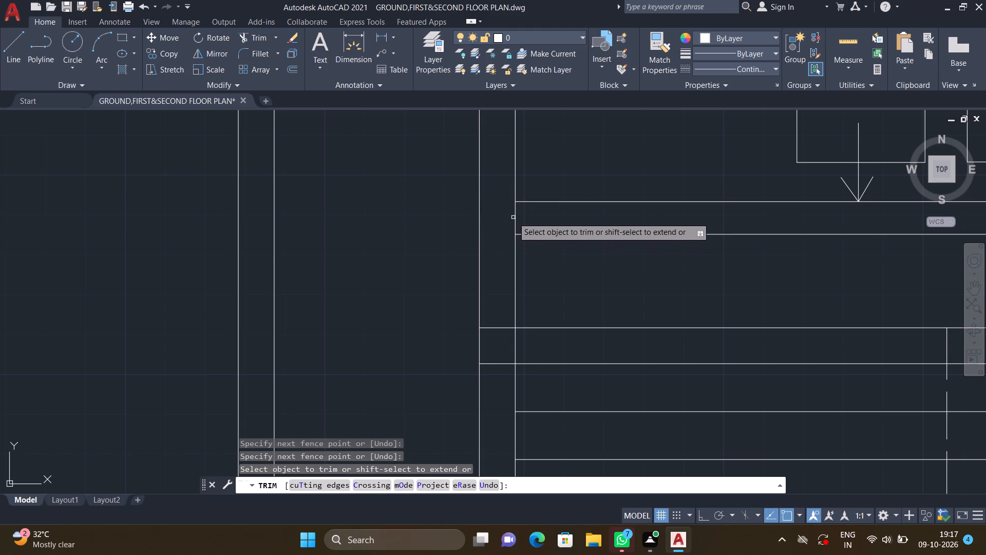
{"action": "left_click", "coordinate": [514, 217]}
Trim the deck's two north wall lines across the west wall's thickness and the inner face between them.
{"action": "middle_click_drag", "start_coordinate": [496, 290], "coordinate": [495, 249]}
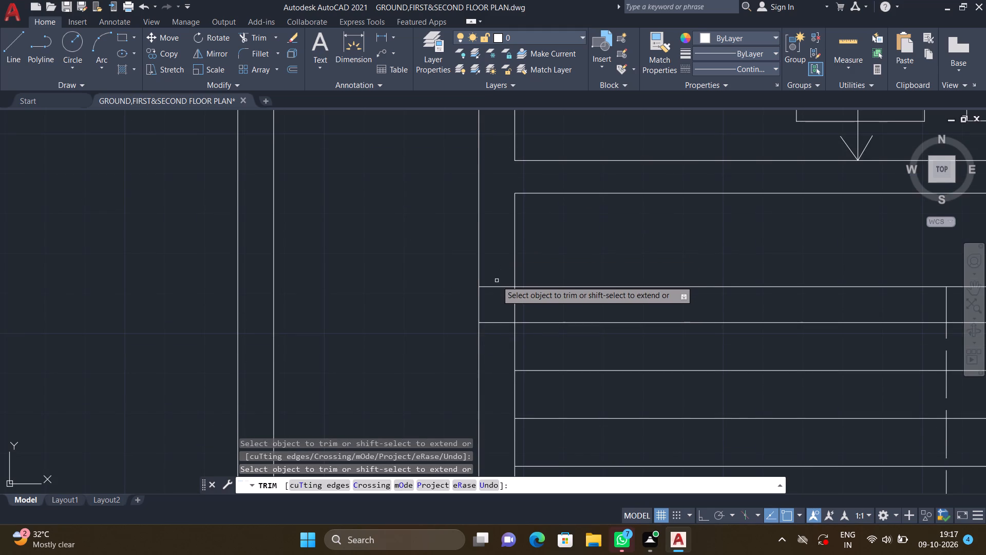
{"action": "left_click", "coordinate": [497, 287]}
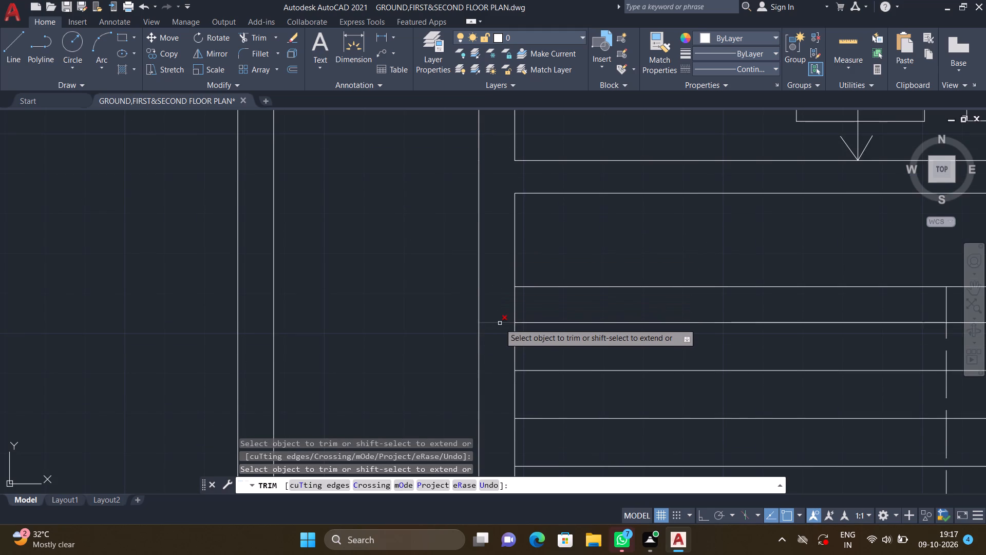
{"action": "left_click", "coordinate": [500, 323]}
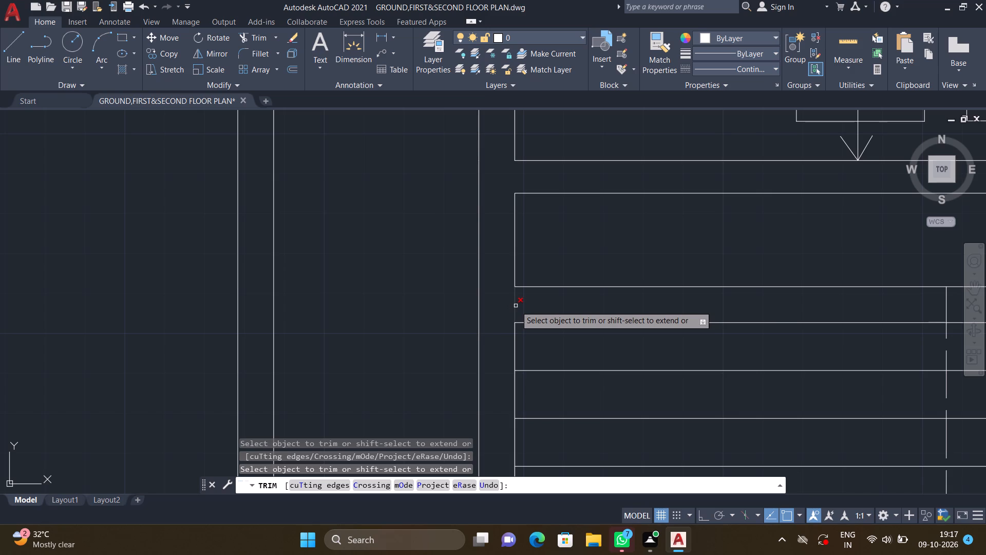
{"action": "left_click", "coordinate": [516, 306]}
{"action": "scroll", "coordinate": [529, 324], "scroll_direction": "down", "scroll_amount": 3}
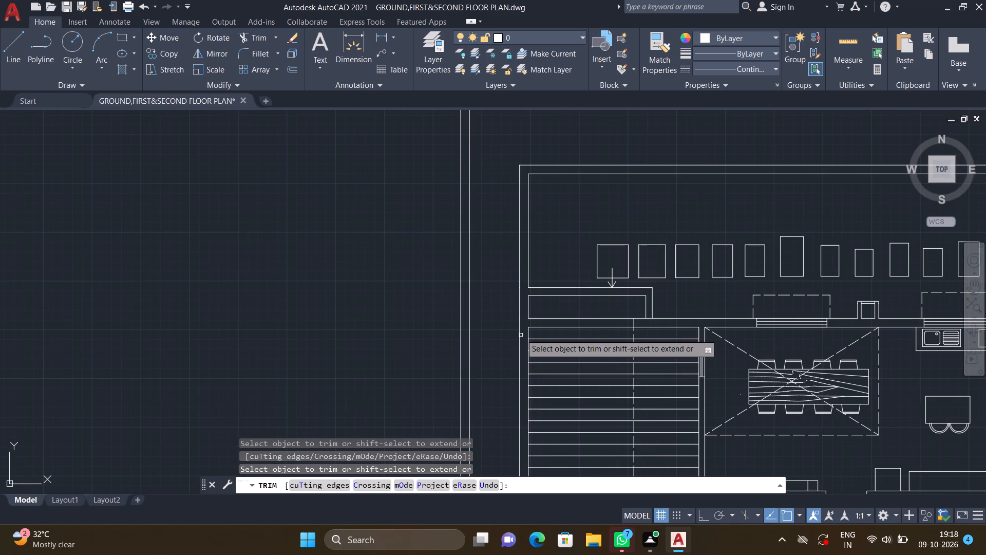
{"action": "scroll", "coordinate": [527, 324], "scroll_direction": "up", "scroll_amount": 2}
{"action": "key", "text": "e"}
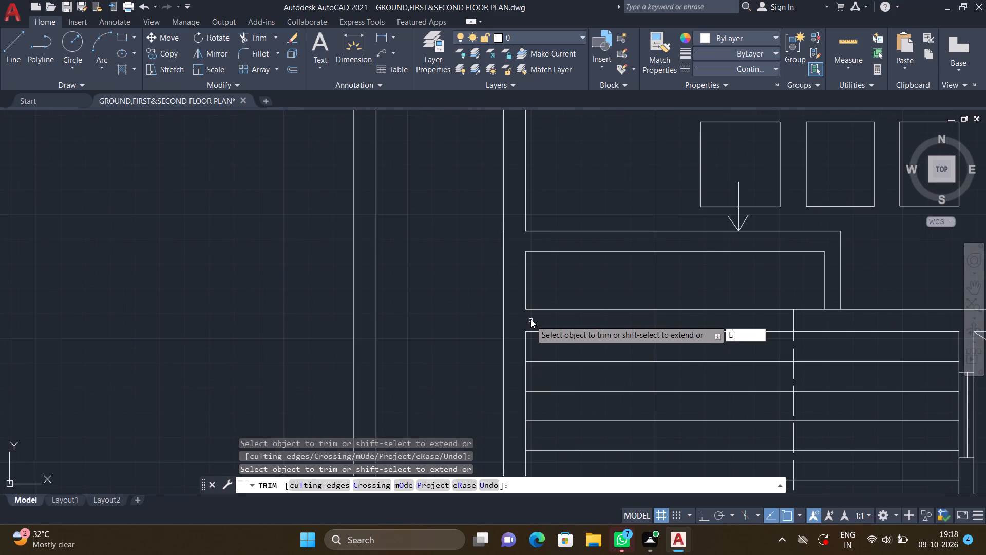
{"action": "key", "text": "x"}
{"action": "key", "text": "Return"}
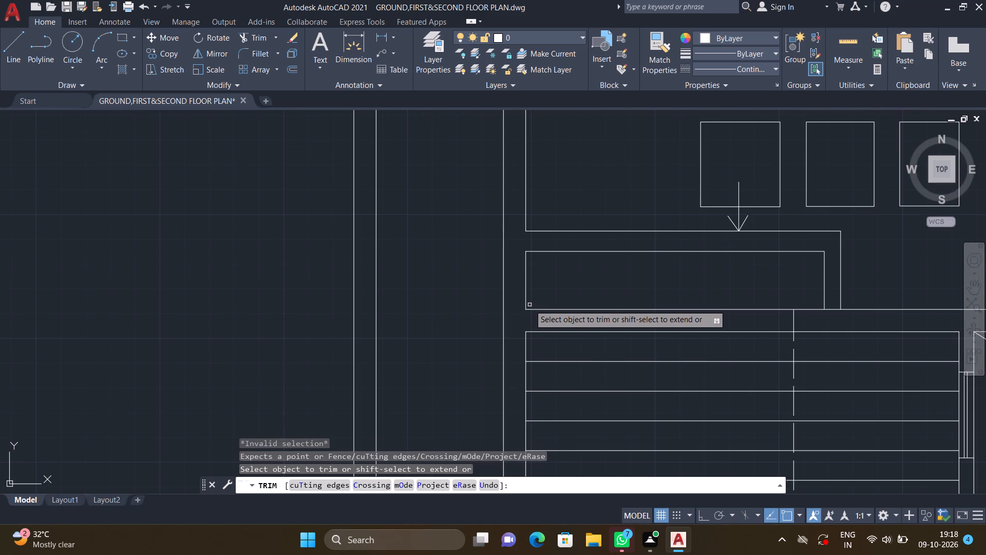
{"action": "key", "text": "Escape"}
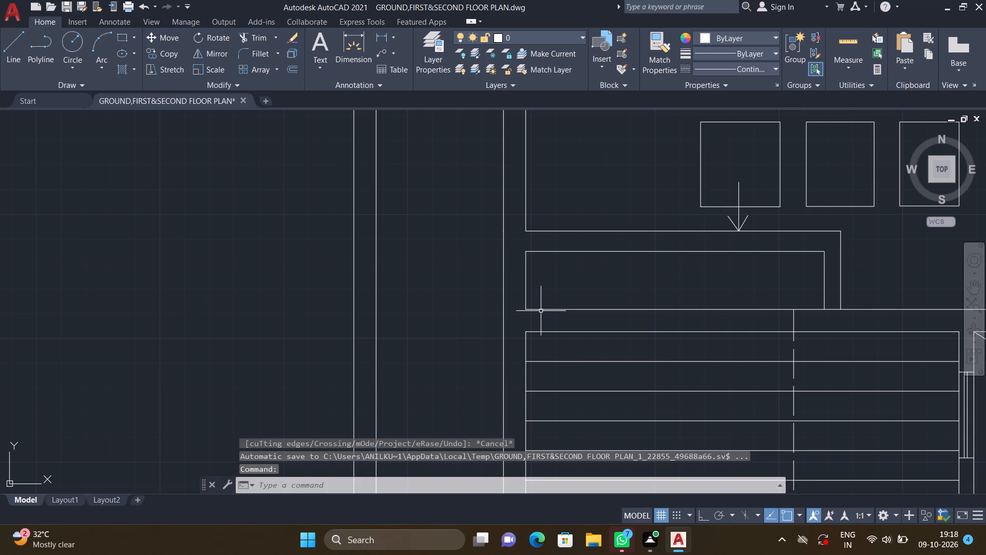
Extend the upper of the deck's two north wall lines west to the outer face of the west wall.
{"action": "type", "text": "EX"}
{"action": "key", "text": "Return"}
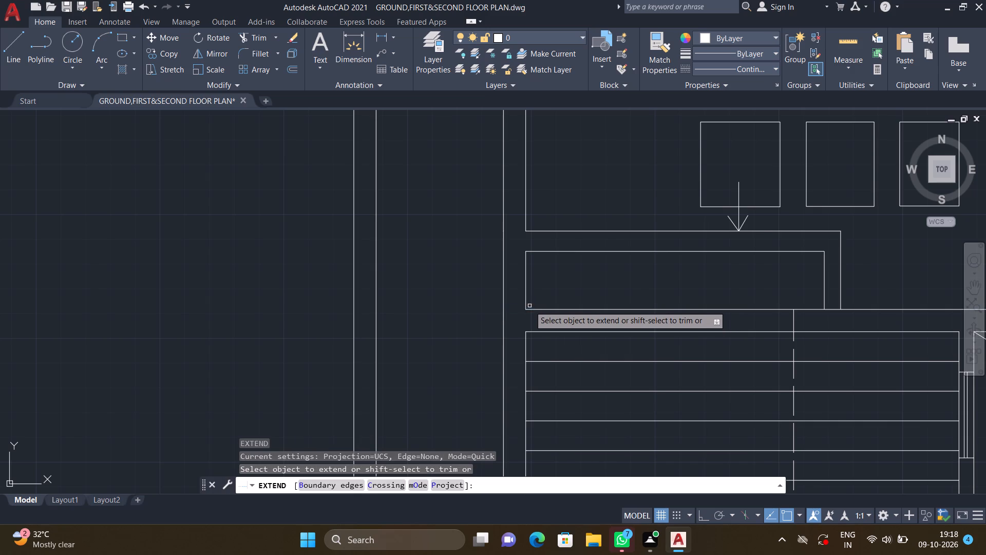
{"action": "double_click", "coordinate": [528, 309]}
{"action": "scroll", "coordinate": [543, 325], "scroll_direction": "down", "scroll_amount": 2}
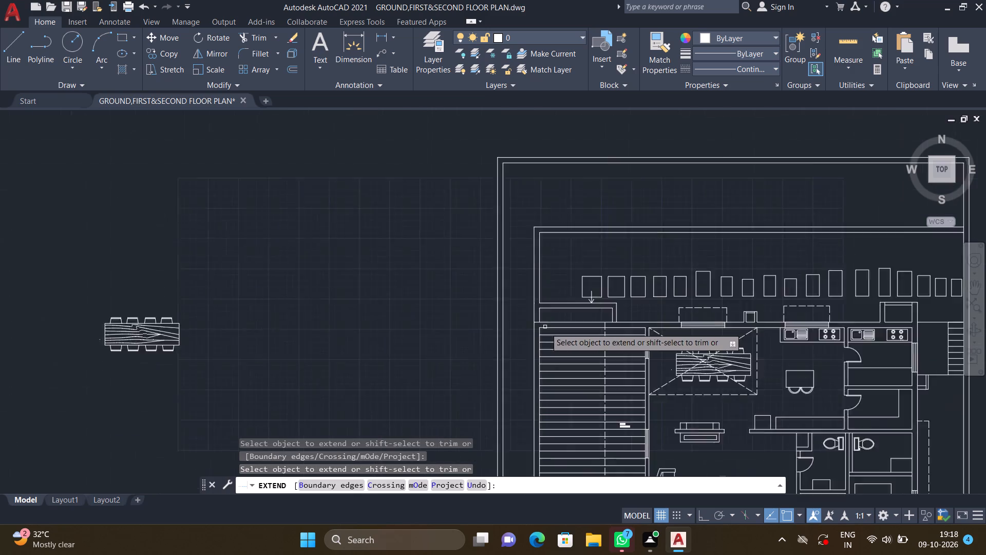
{"action": "scroll", "coordinate": [546, 329], "scroll_direction": "down", "scroll_amount": 2}
{"action": "middle_click_drag", "start_coordinate": [559, 341], "coordinate": [535, 306]}
{"action": "scroll", "coordinate": [517, 311], "scroll_direction": "up", "scroll_amount": 2}
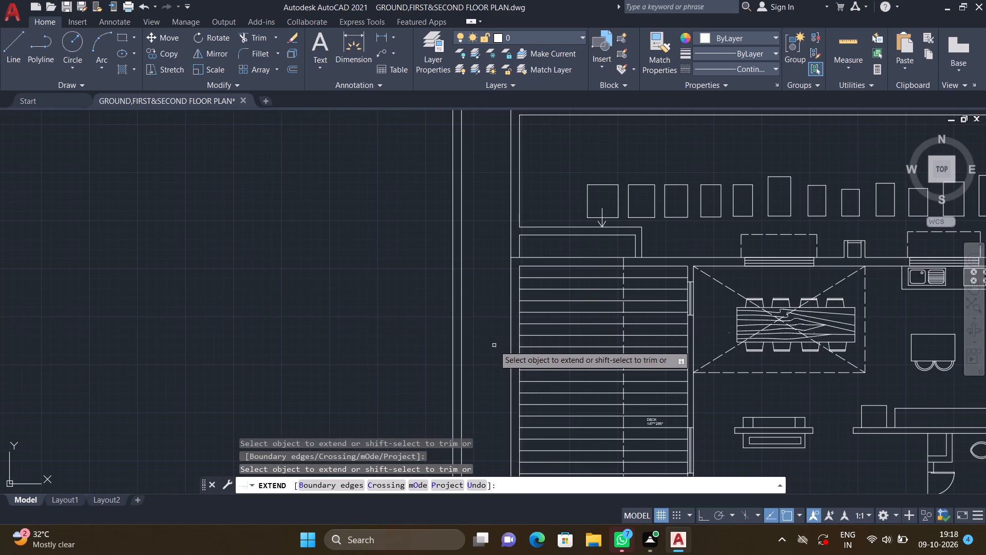
{"action": "scroll", "coordinate": [494, 343], "scroll_direction": "down", "scroll_amount": 1}
{"action": "middle_click_drag", "start_coordinate": [492, 351], "coordinate": [494, 293]}
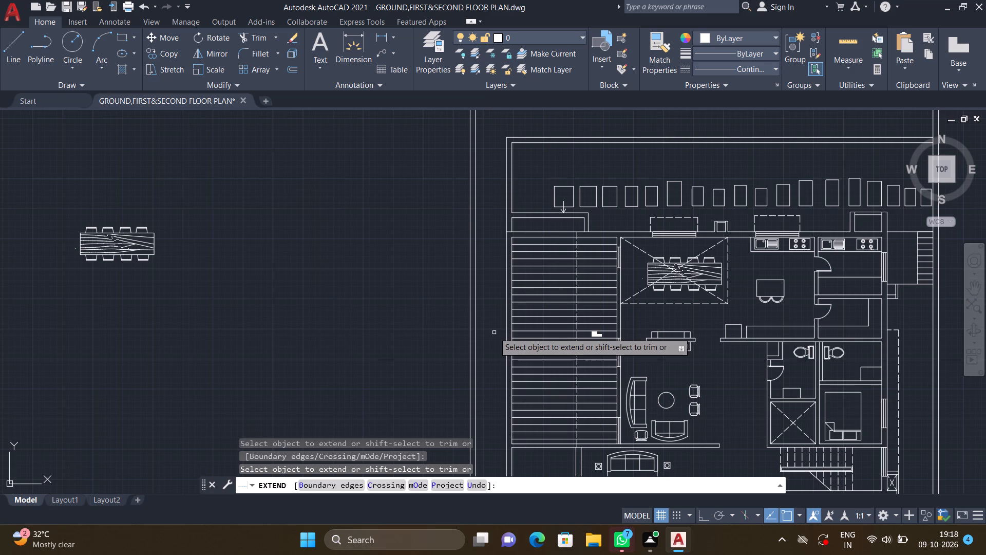
{"action": "key", "text": "Return"}
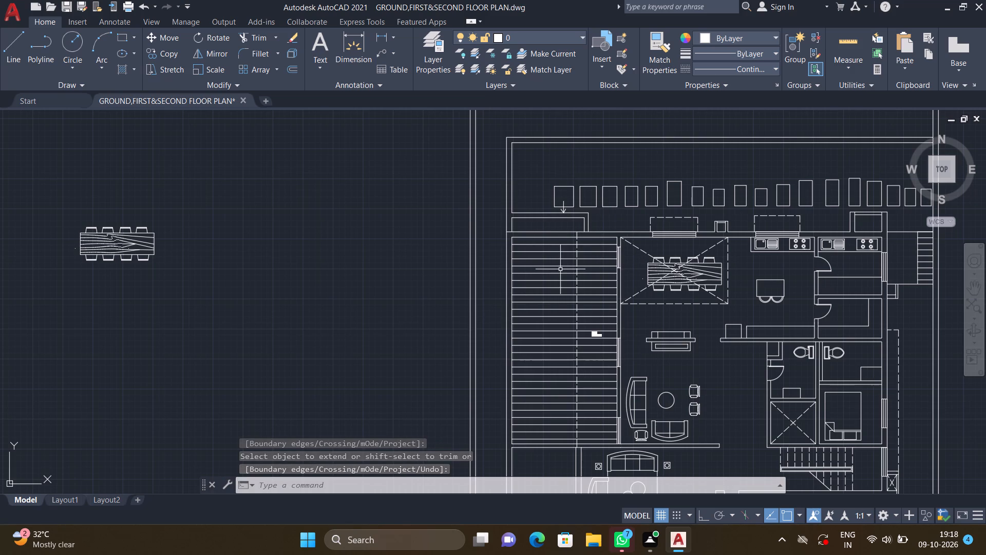
Create a multiline text label between the dining table and the kitchen island, reading "KITCHEN /" and "DINING" on separate lines.
{"action": "middle_click_drag", "start_coordinate": [639, 258], "coordinate": [541, 262]}
{"action": "scroll", "coordinate": [637, 258], "scroll_direction": "down", "scroll_amount": 1}
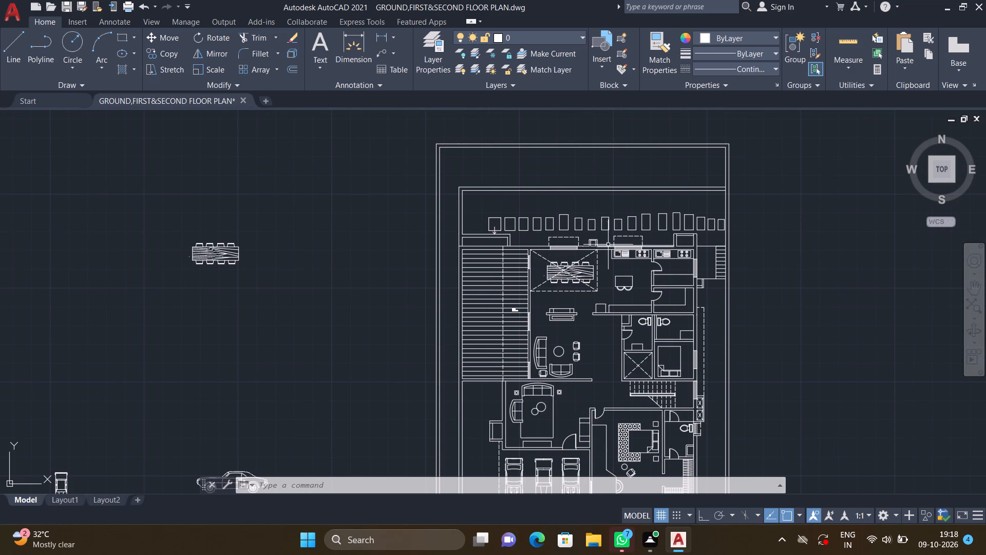
{"action": "scroll", "coordinate": [602, 251], "scroll_direction": "up", "scroll_amount": 2}
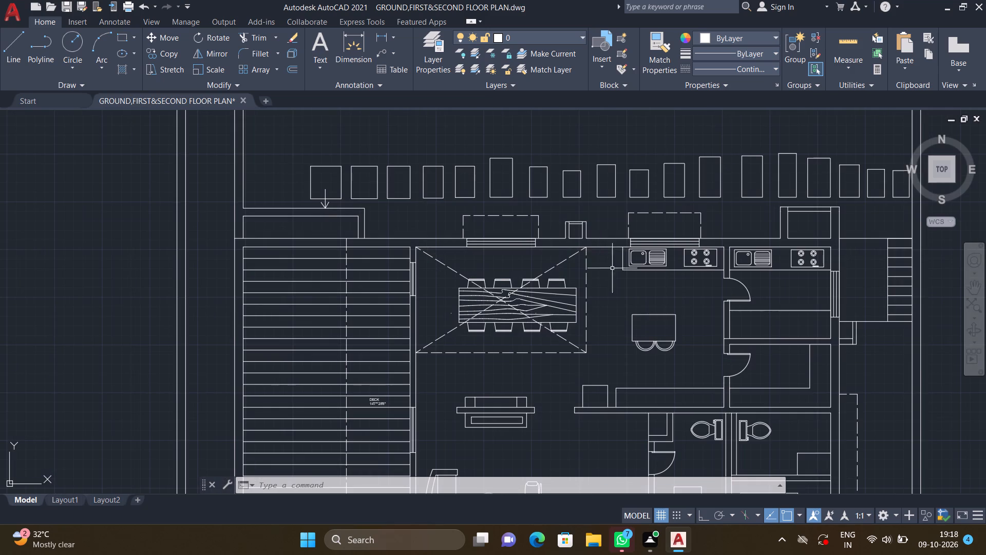
{"action": "middle_click_drag", "start_coordinate": [599, 267], "coordinate": [527, 239]}
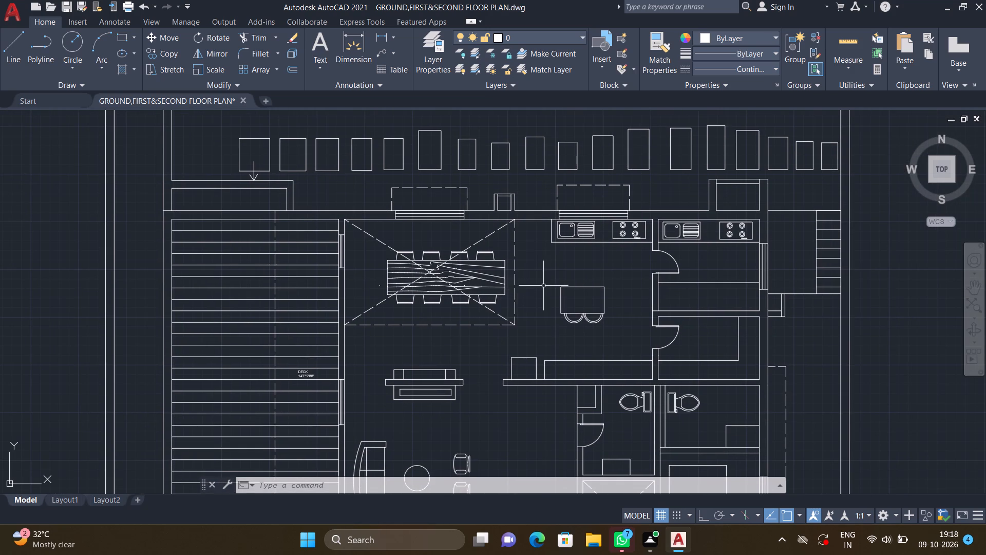
{"action": "scroll", "coordinate": [543, 286], "scroll_direction": "up", "scroll_amount": 2}
{"action": "type", "text": "MT"}
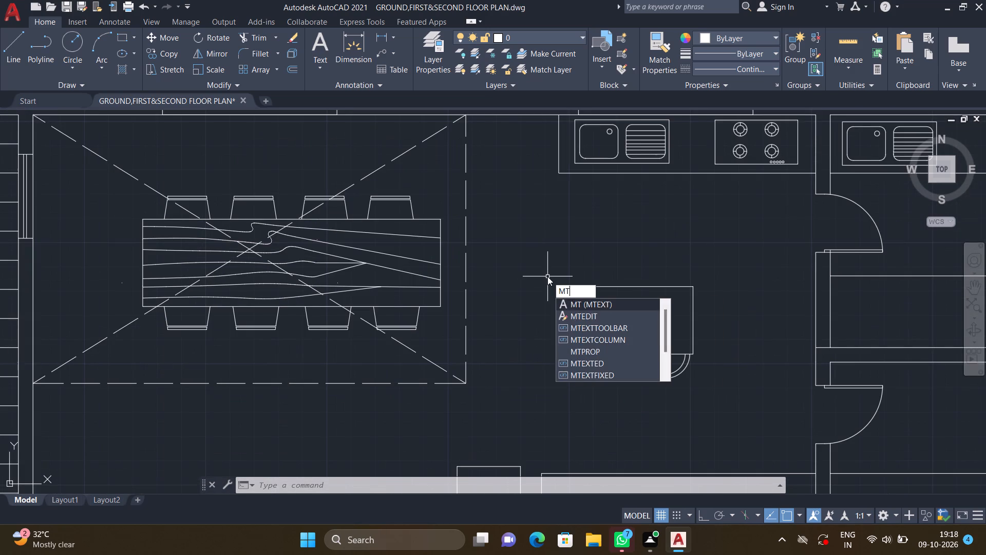
{"action": "key", "text": "Return"}
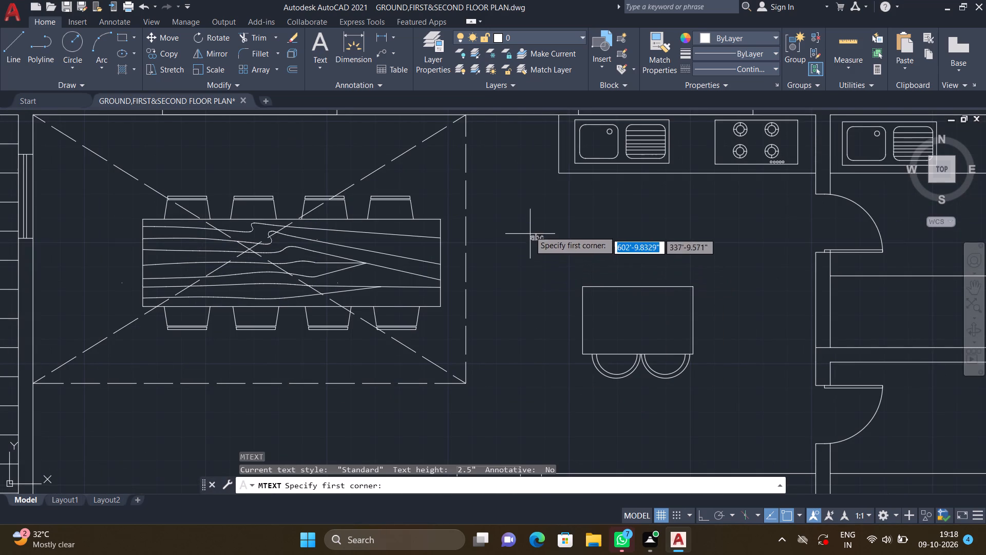
{"action": "left_click", "coordinate": [491, 213]}
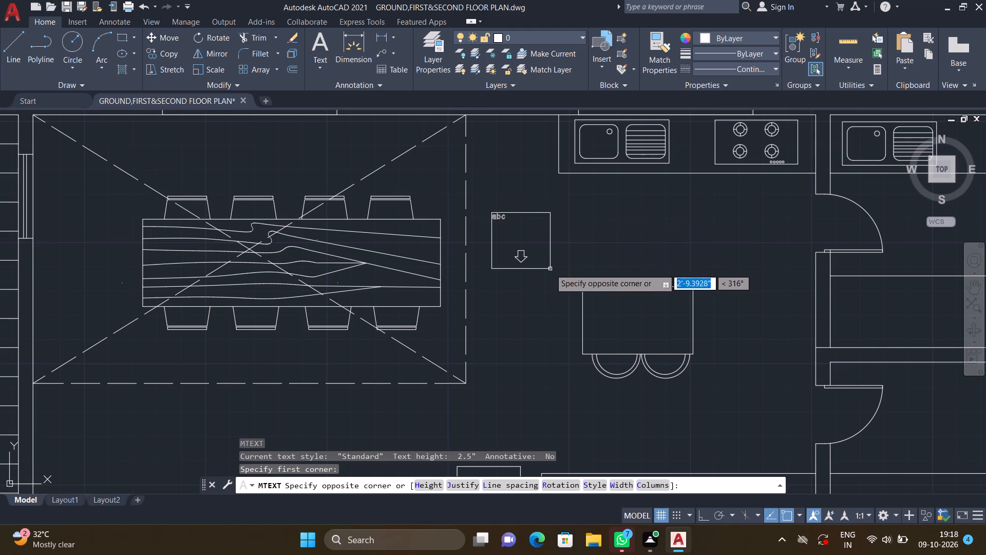
{"action": "scroll", "coordinate": [568, 269], "scroll_direction": "up", "scroll_amount": 1}
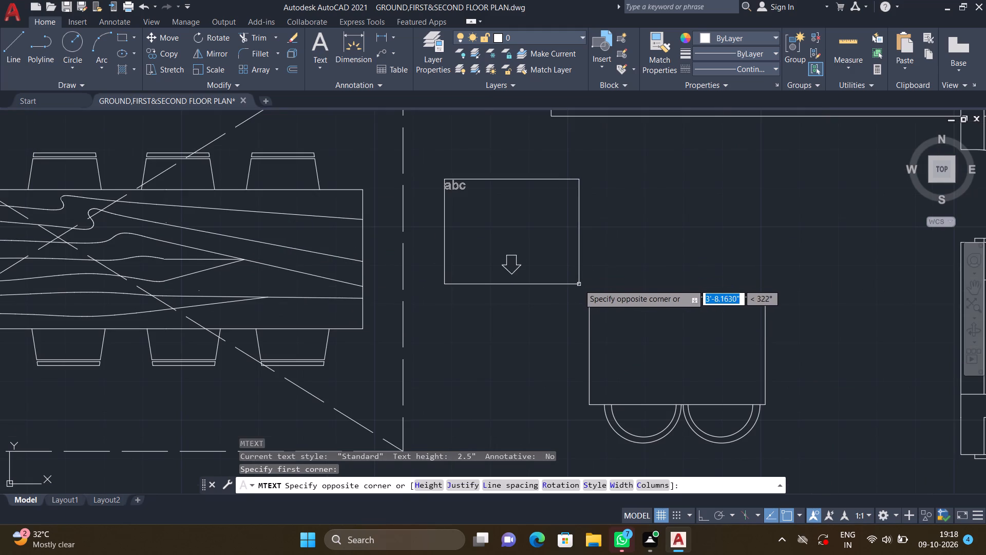
{"action": "double_click", "coordinate": [603, 284]}
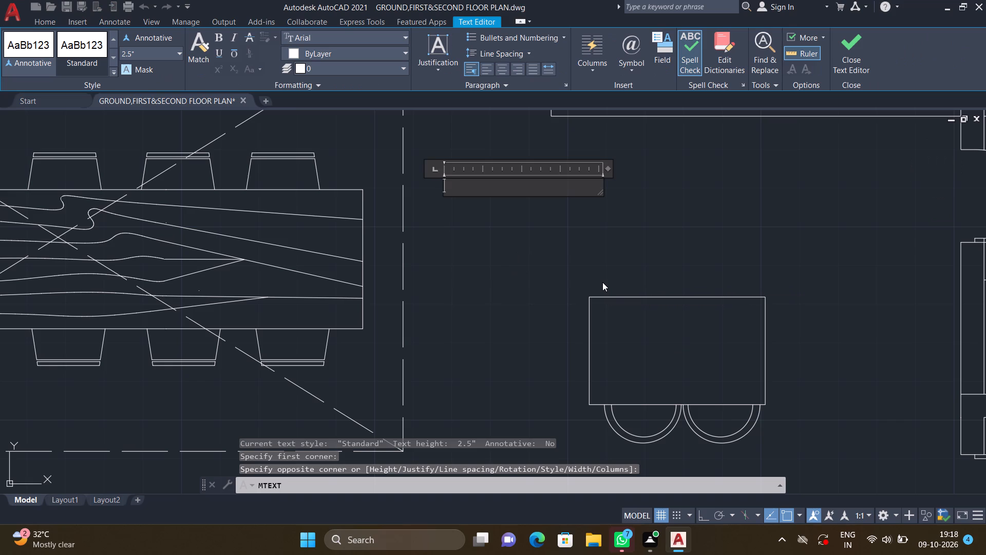
{"action": "type", "text": "KI"}
{"action": "key", "text": "t"}
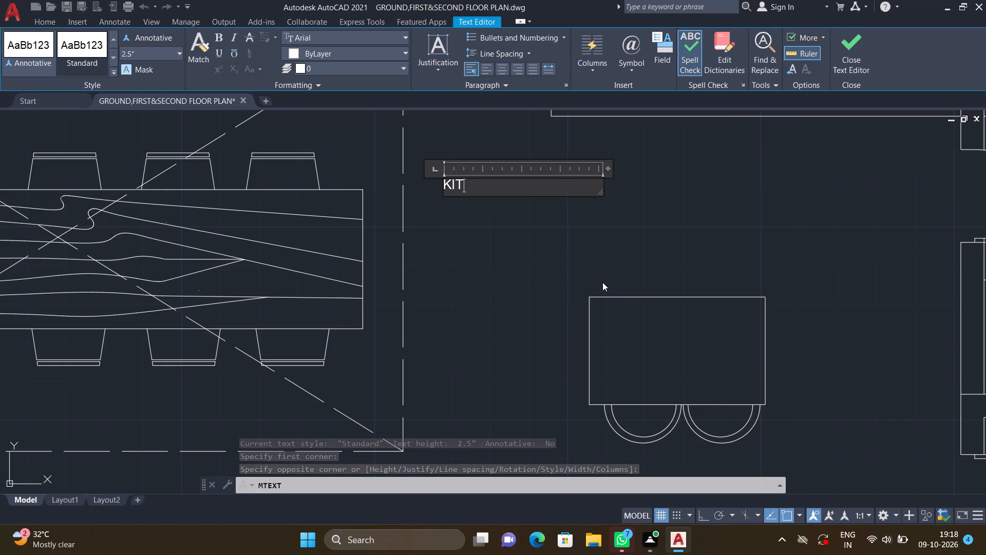
{"action": "type", "text": "CH"}
{"action": "type", "text": "EN"}
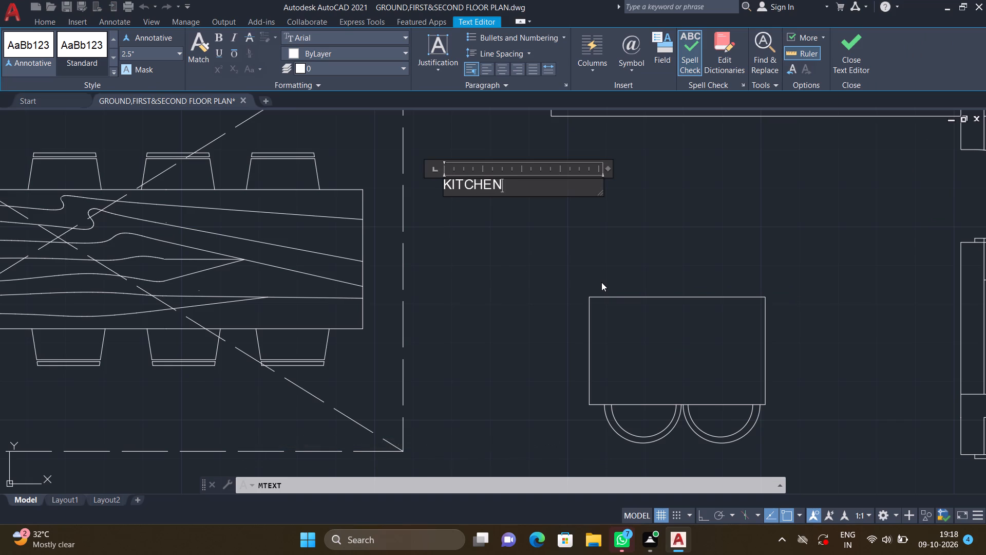
{"action": "key", "text": "space"}
{"action": "key", "text": "slash"}
{"action": "key", "text": "Return"}
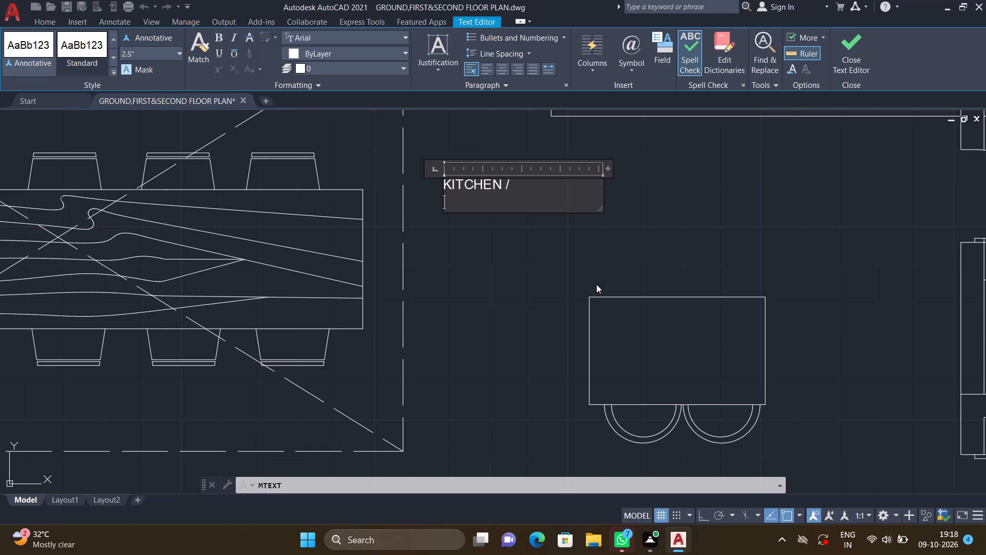
{"action": "key", "text": "d"}
{"action": "key", "text": "i"}
{"action": "key", "text": "n"}
{"action": "key", "text": "i"}
{"action": "type", "text": "NG"}
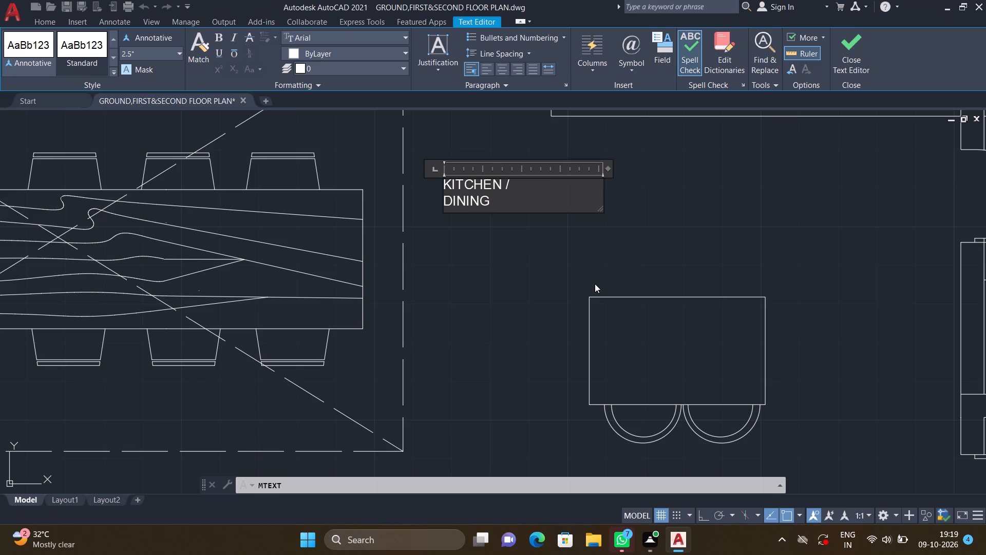
{"action": "key", "text": "Return"}
Add the dimensions 26'11"*14'0" as the third line of the kitchen/dining label and save the text.
{"action": "type", "text": "26'"}
{"action": "type", "text": "11\""}
{"action": "key", "text": "asterisk"}
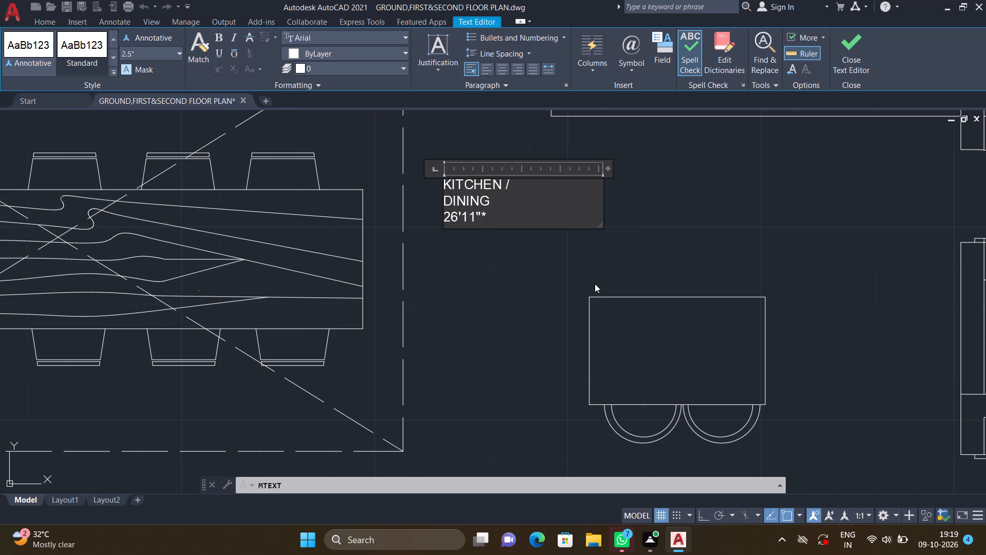
{"action": "type", "text": "14'"}
{"action": "key", "text": "o"}
{"action": "key", "text": "BackSpace"}
{"action": "key", "text": "0"}
{"action": "key", "text": "shift+quotedbl"}
{"action": "key", "text": "Return"}
{"action": "key", "text": "Escape"}
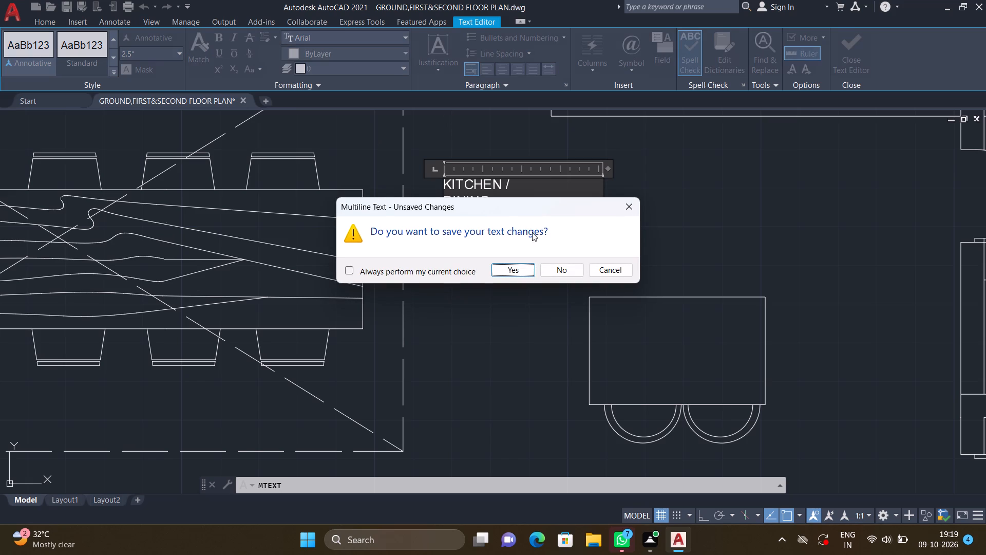
{"action": "left_click", "coordinate": [521, 271]}
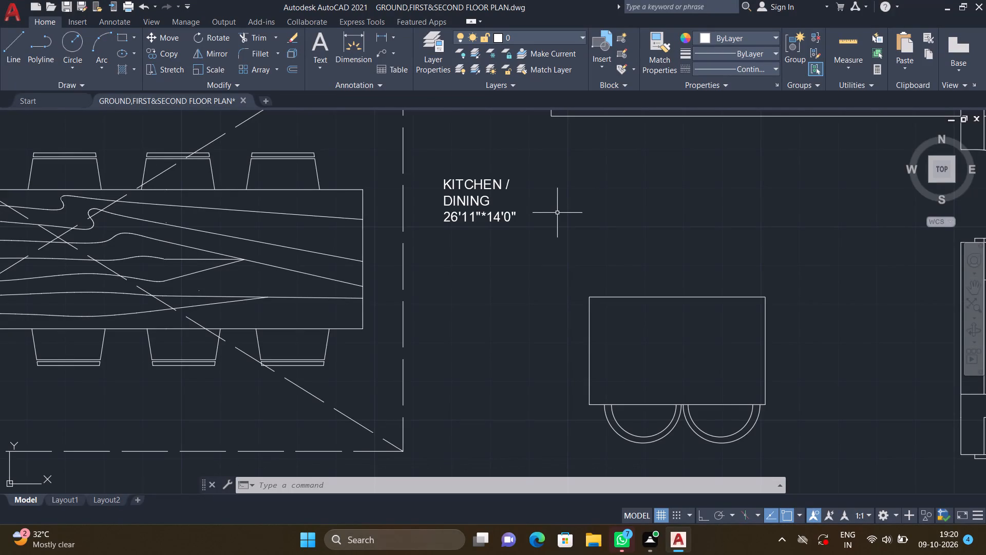
Move the kitchen/dining label about 3'-2" straight south, between the dining area's dashed outline and the island.
{"action": "key", "text": "m"}
{"action": "key", "text": "Return"}
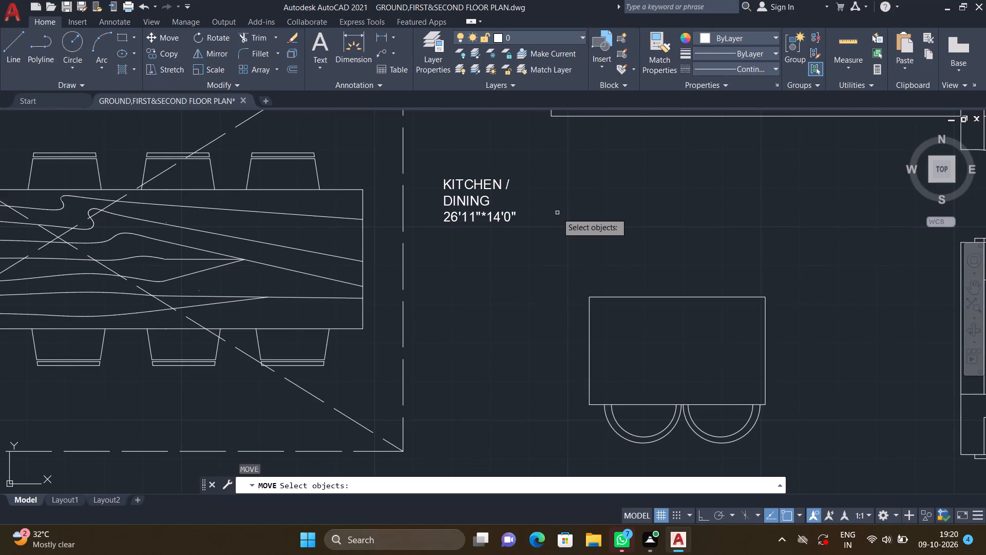
{"action": "double_click", "coordinate": [497, 216]}
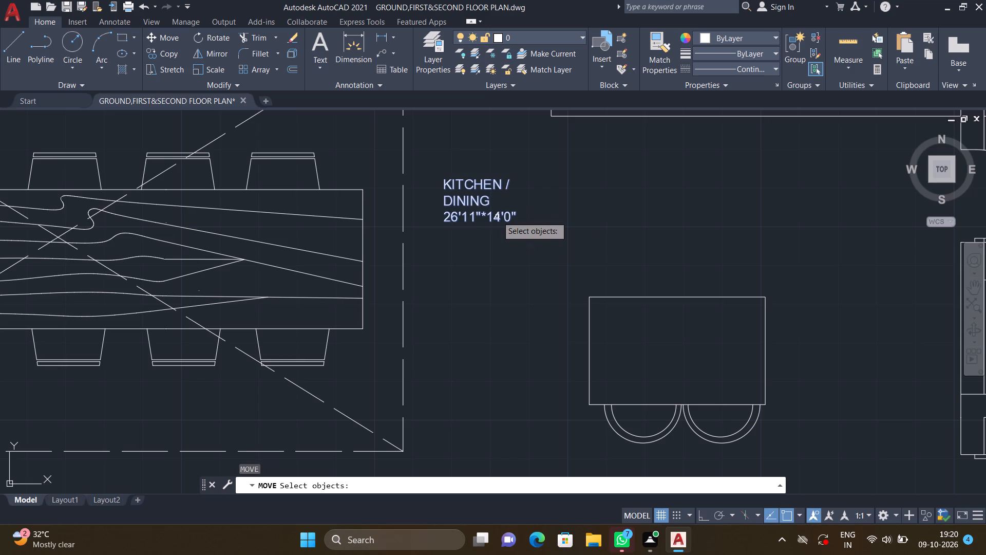
{"action": "key", "text": "Return"}
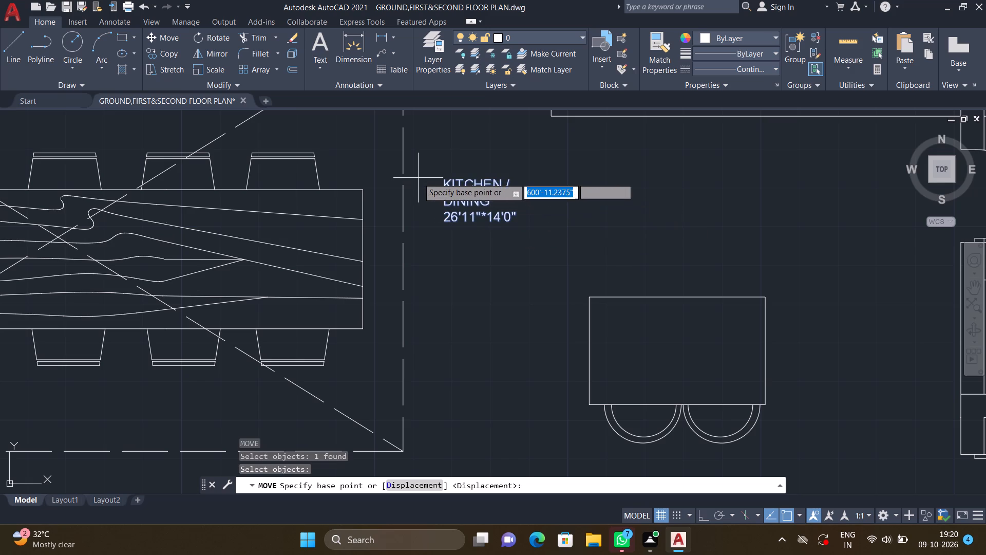
{"action": "left_click", "coordinate": [445, 178]}
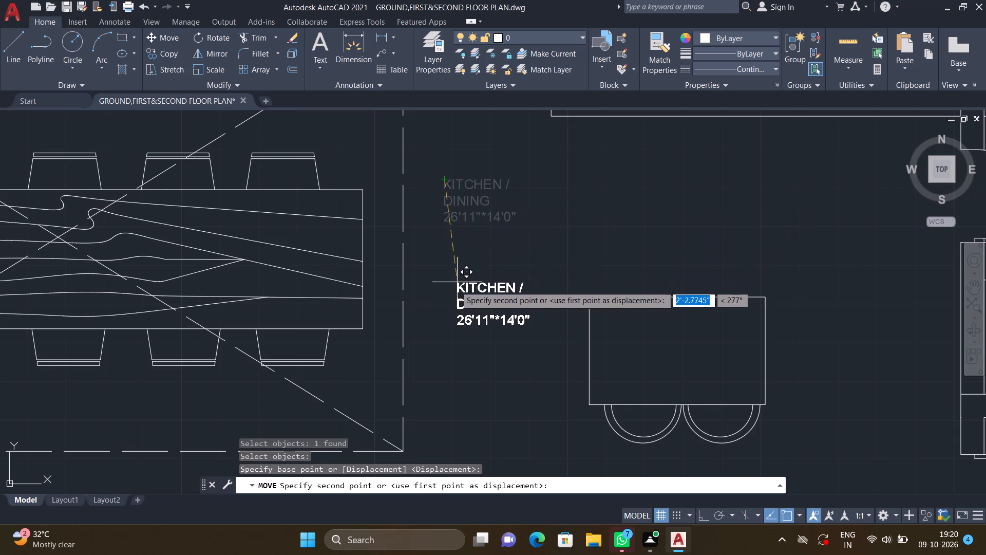
{"action": "left_click", "coordinate": [448, 328]}
Create a multiline text label below the sink and stove in the room east of the kitchen, reading "WET KITCHEN / UTILITY".
{"action": "scroll", "coordinate": [477, 312], "scroll_direction": "down", "scroll_amount": 2}
{"action": "middle_click_drag", "start_coordinate": [535, 298], "coordinate": [507, 295]}
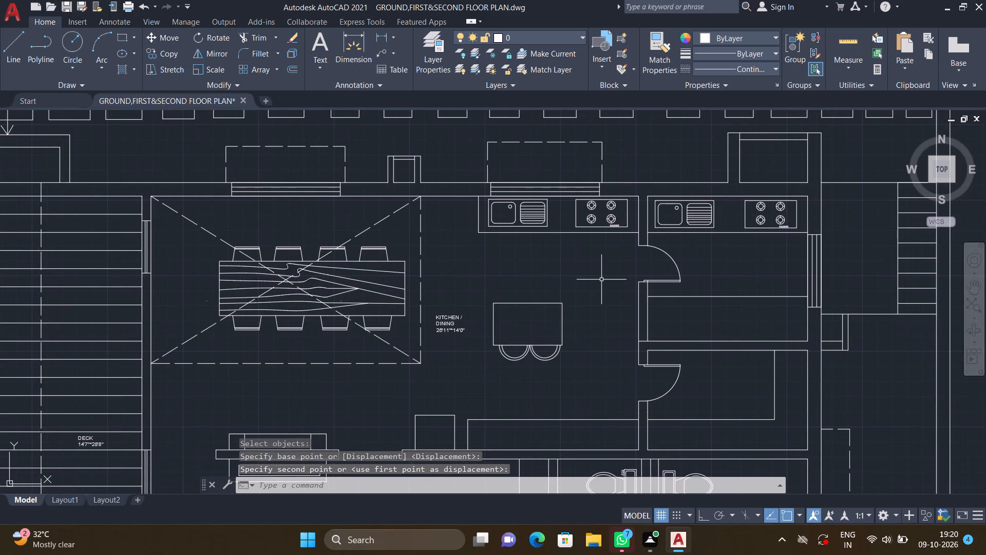
{"action": "scroll", "coordinate": [596, 275], "scroll_direction": "down", "scroll_amount": 1}
{"action": "middle_click_drag", "start_coordinate": [571, 271], "coordinate": [493, 285]}
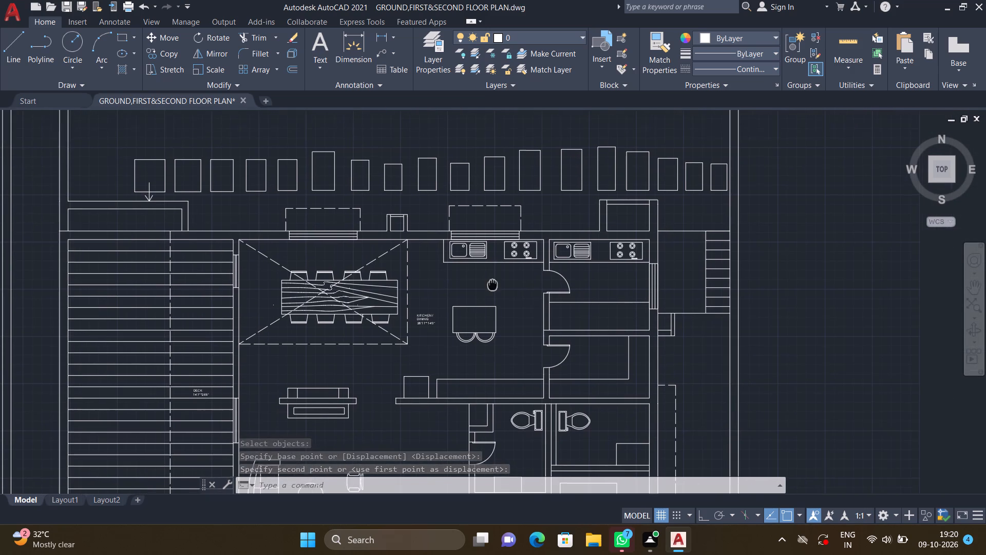
{"action": "middle_click_drag", "start_coordinate": [493, 285], "coordinate": [495, 286]}
{"action": "middle_click_drag", "start_coordinate": [552, 285], "coordinate": [513, 276]}
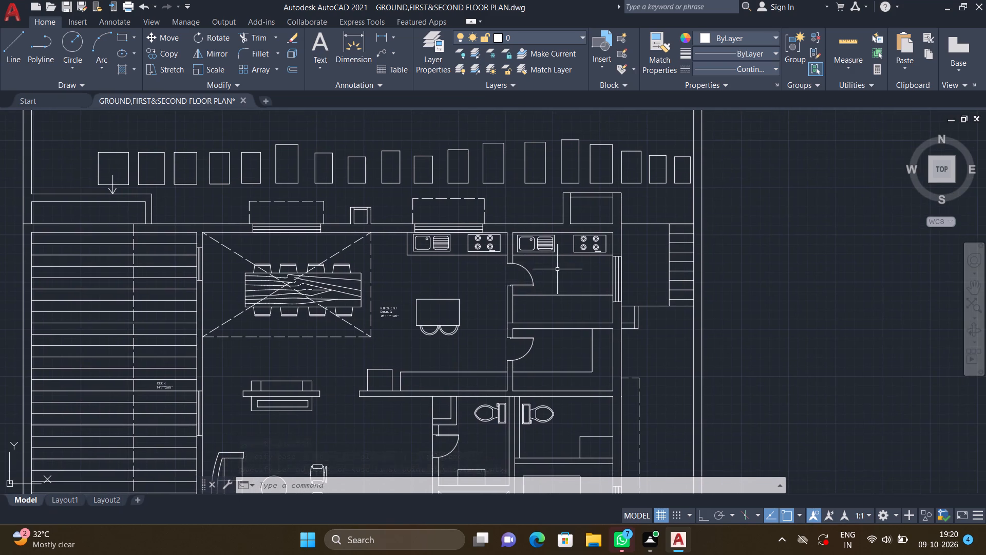
{"action": "scroll", "coordinate": [557, 269], "scroll_direction": "up", "scroll_amount": 2}
{"action": "type", "text": "MT"}
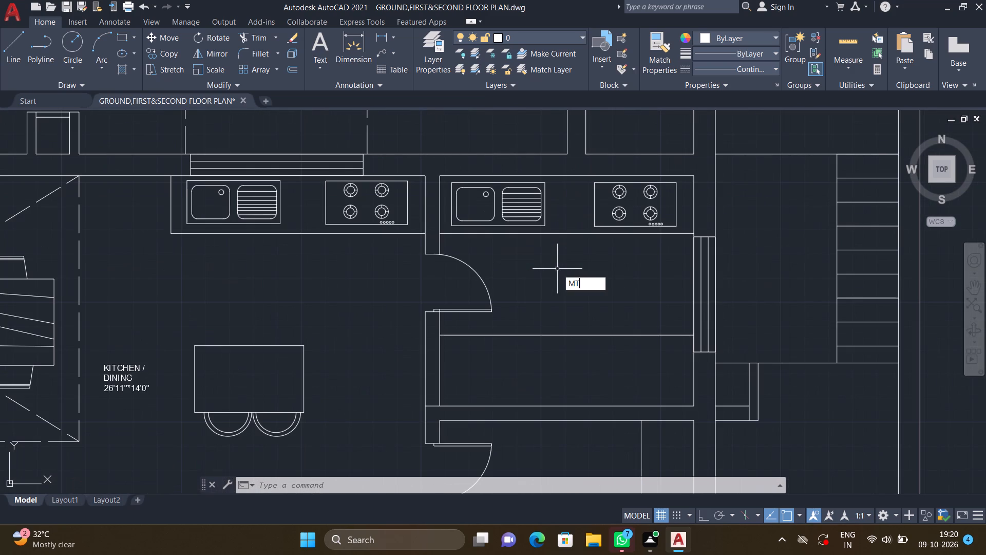
{"action": "key", "text": "Return"}
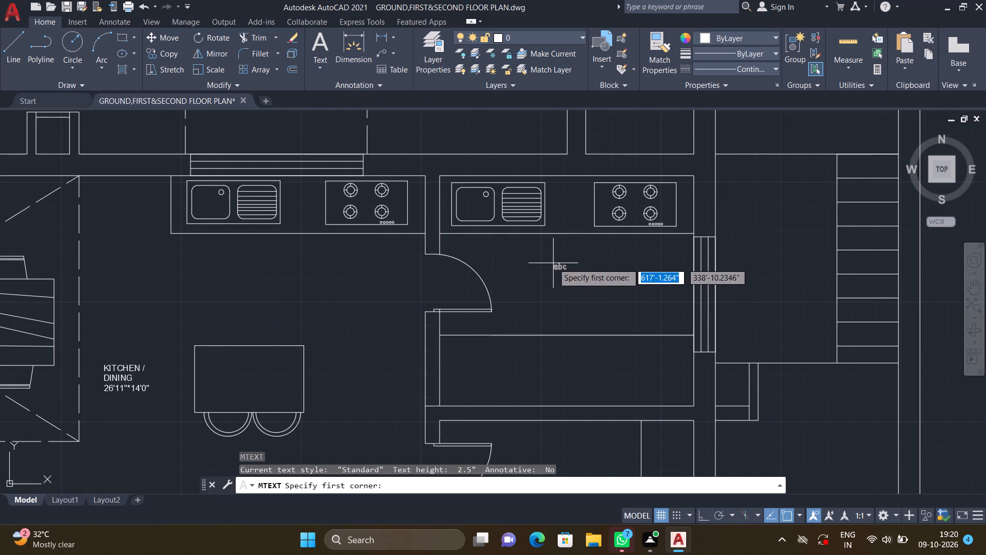
{"action": "scroll", "coordinate": [546, 263], "scroll_direction": "down", "scroll_amount": 2}
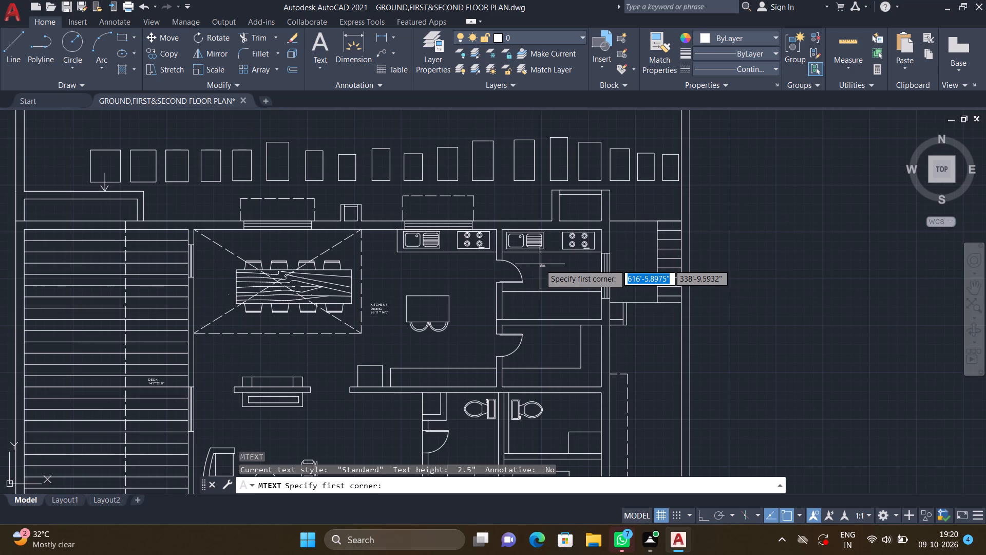
{"action": "scroll", "coordinate": [538, 267], "scroll_direction": "up", "scroll_amount": 3}
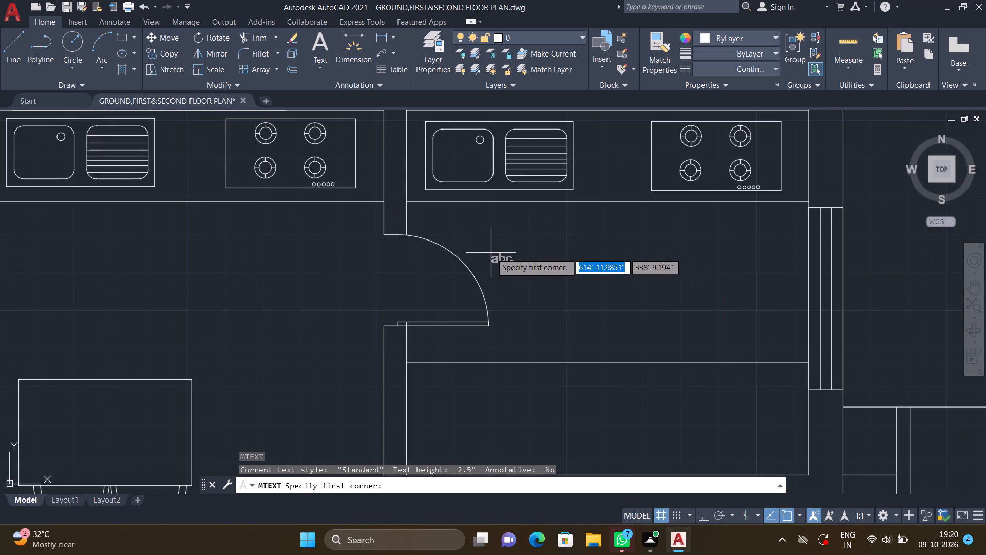
{"action": "left_click", "coordinate": [506, 254]}
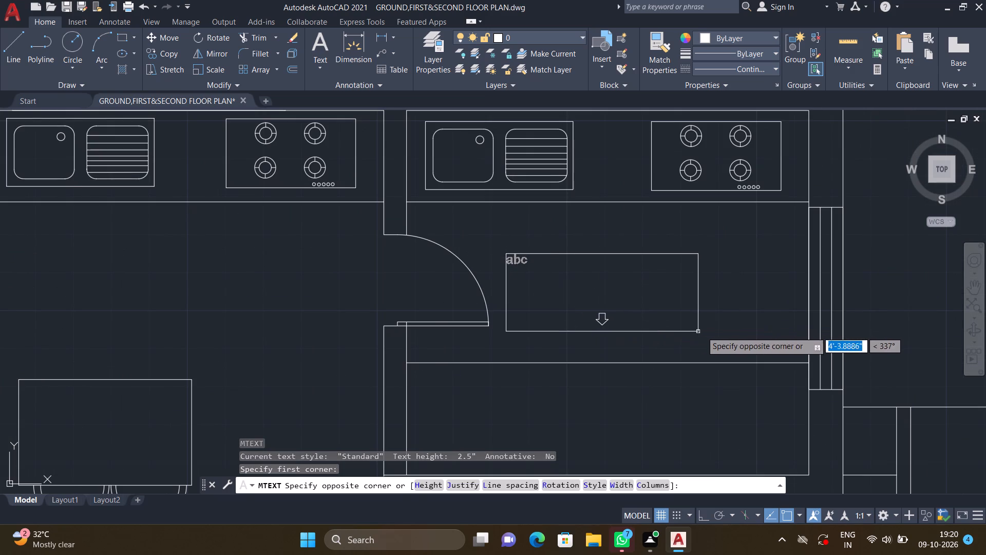
{"action": "double_click", "coordinate": [763, 311]}
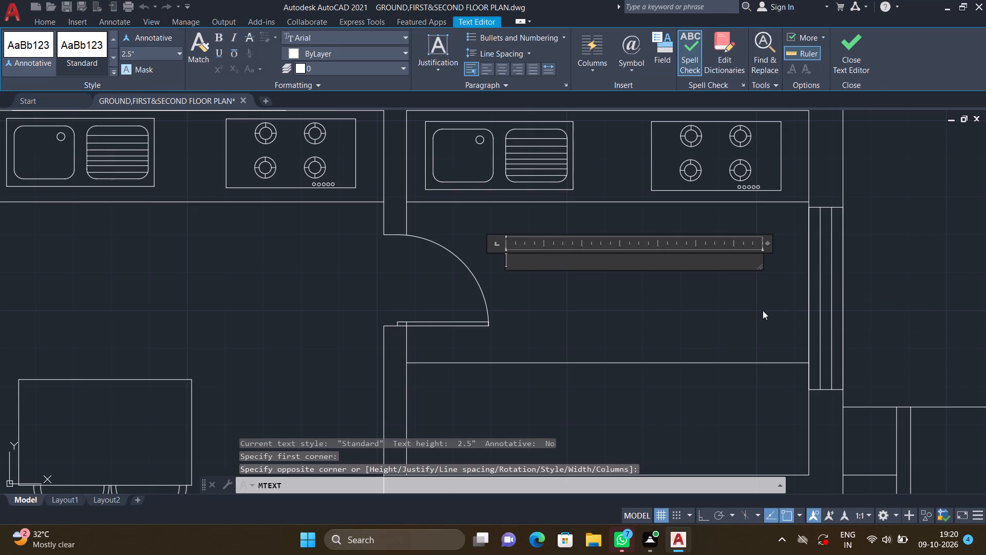
{"action": "key", "text": "w"}
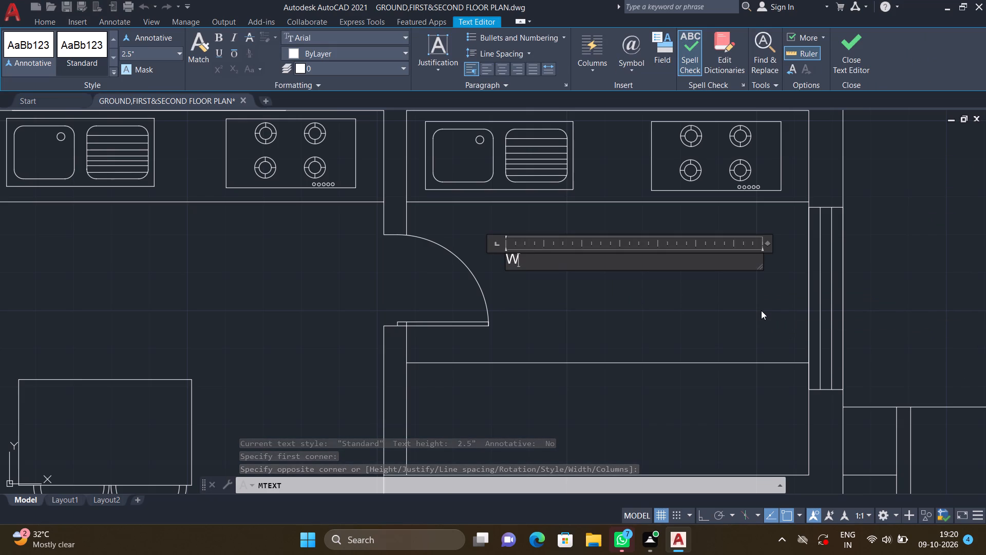
{"action": "type", "text": "ET"}
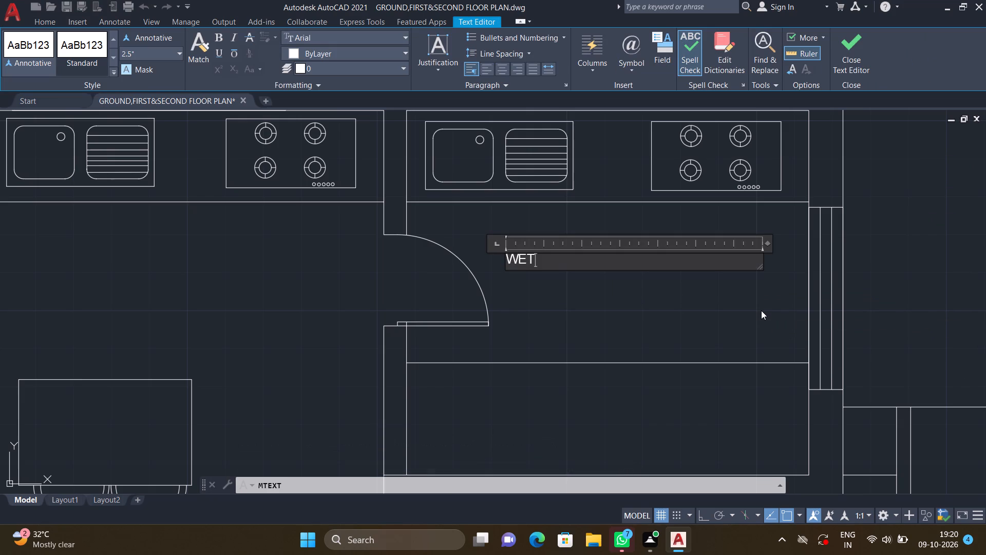
{"action": "key", "text": "space"}
{"action": "type", "text": "KI"}
{"action": "key", "text": "t"}
{"action": "key", "text": "c"}
{"action": "type", "text": "HEN"}
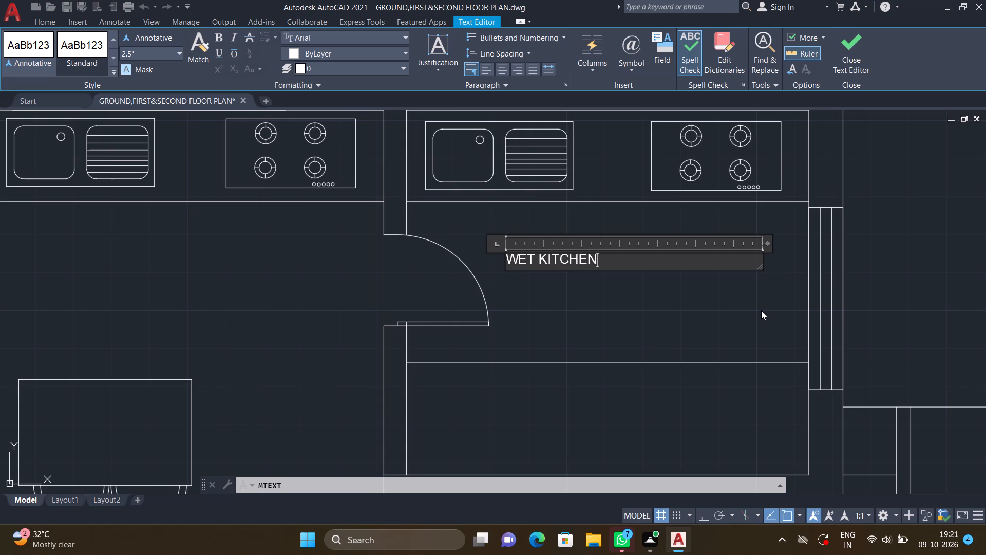
{"action": "key", "text": "space"}
{"action": "key", "text": "slash"}
{"action": "key", "text": "space"}
{"action": "type", "text": "UTILITY"}
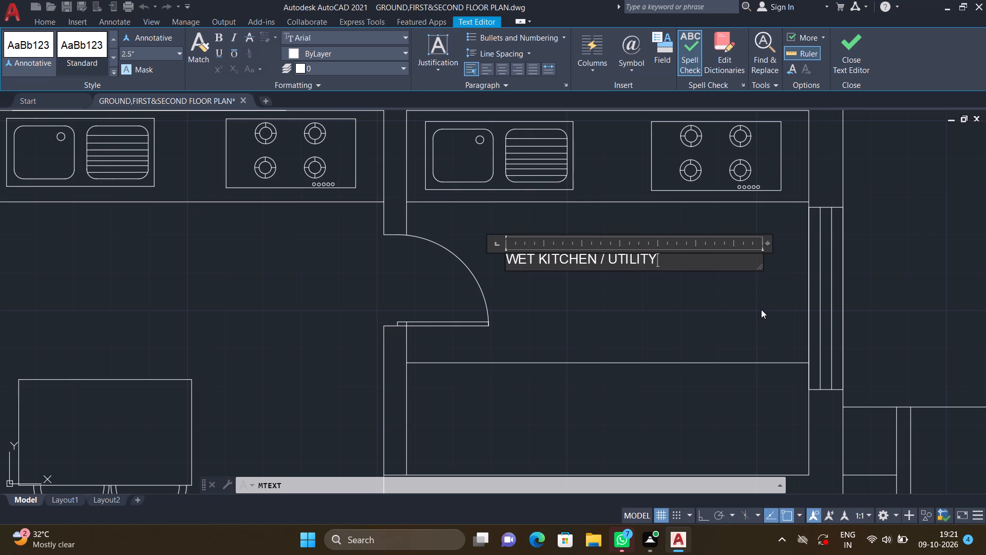
Add the dimensions 8'10"*8'0" as the second line of the wet kitchen/utility label and save the text.
{"action": "key", "text": "Return"}
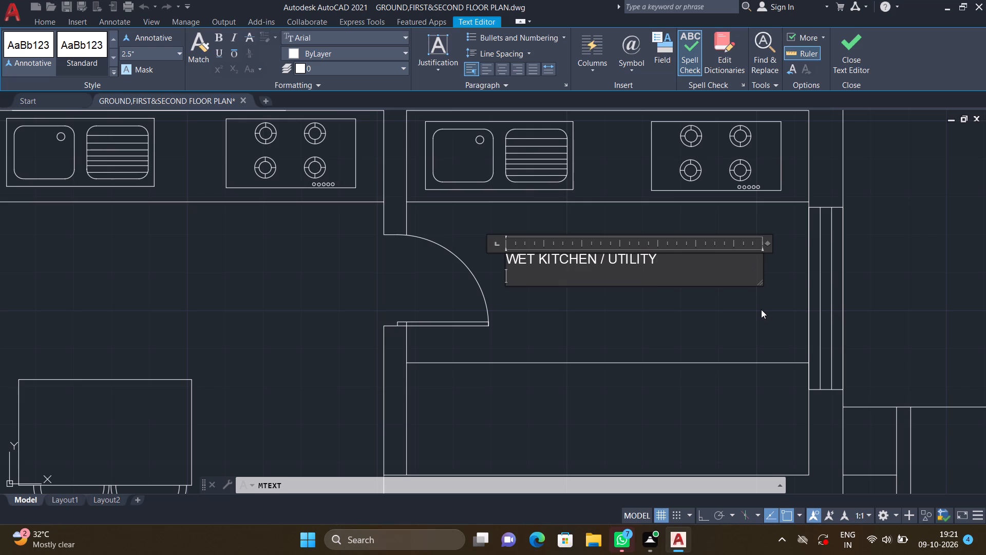
{"action": "type", "text": "8'"}
{"action": "type", "text": "10\""}
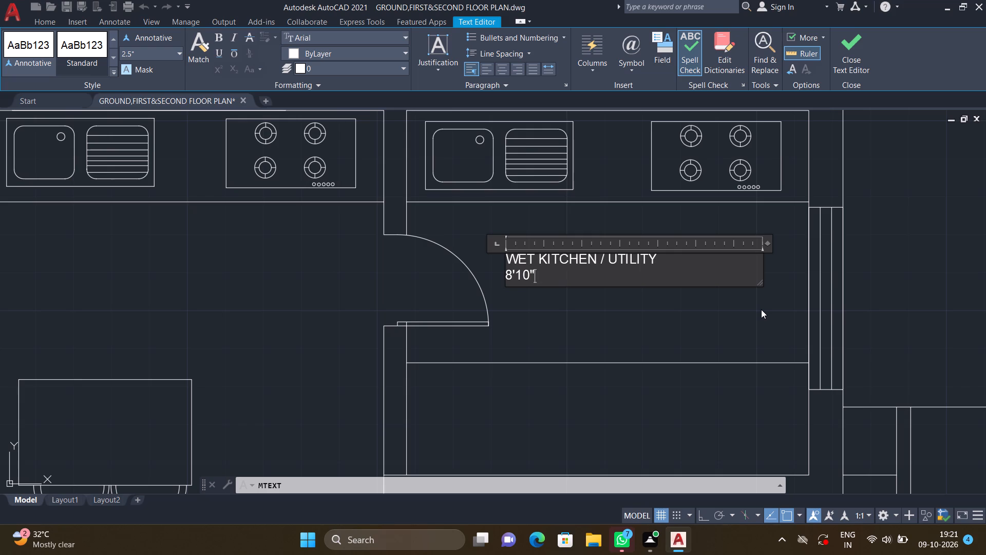
{"action": "key", "text": "asterisk"}
{"action": "type", "text": "8'"}
{"action": "type", "text": "0\""}
{"action": "key", "text": "Return"}
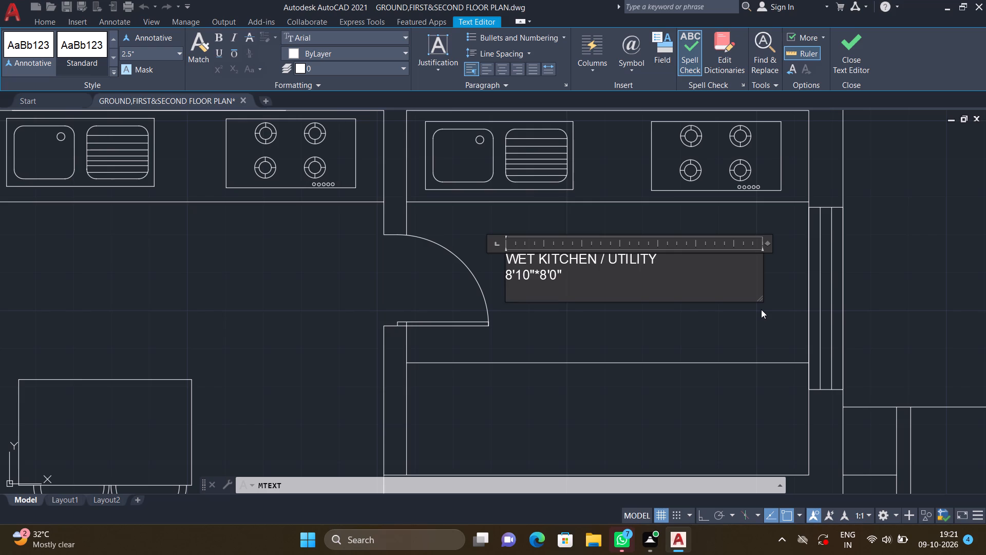
{"action": "key", "text": "Escape"}
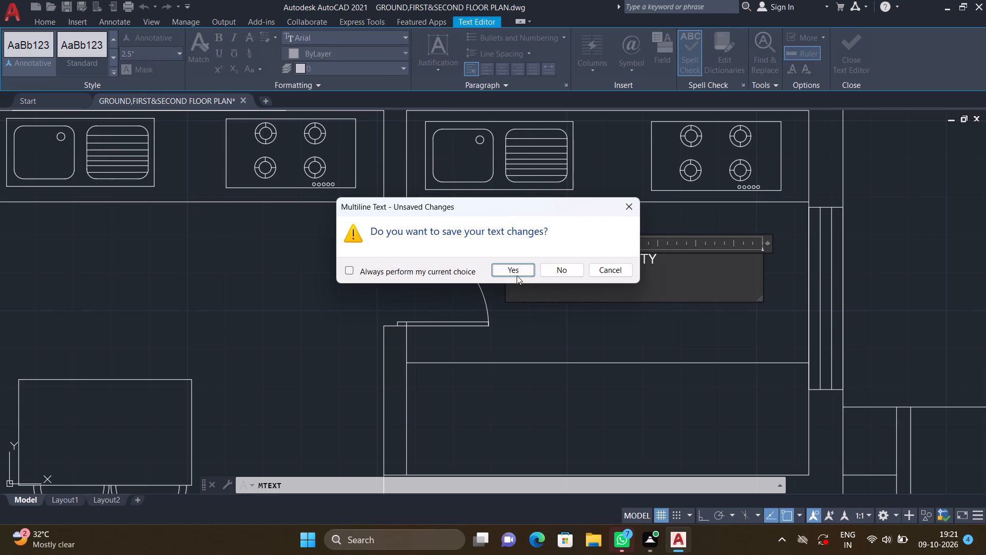
{"action": "left_click", "coordinate": [516, 270]}
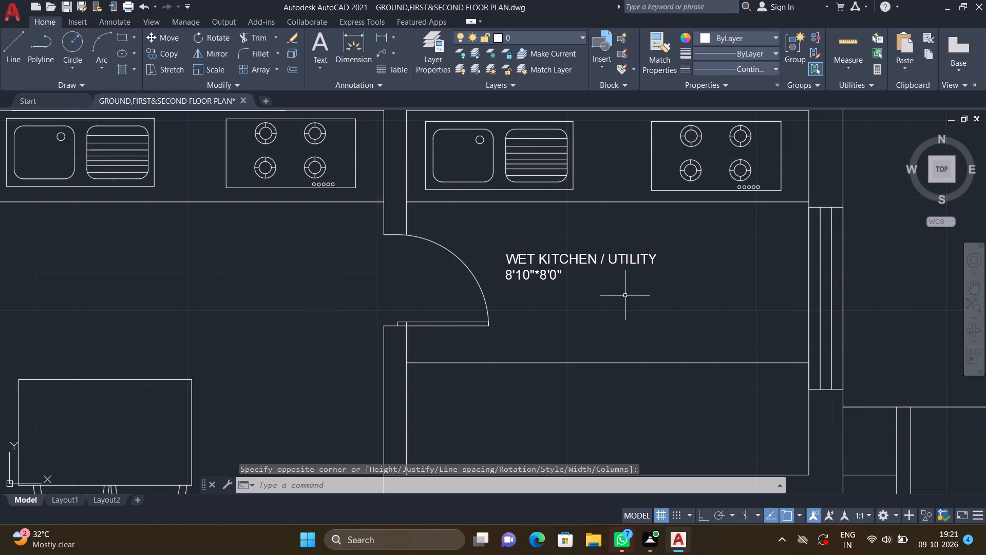
Draw a rectangle about 2'-5" wide across the full depth of the wet kitchen's south counter, near its west end.
{"action": "scroll", "coordinate": [599, 318], "scroll_direction": "down", "scroll_amount": 2}
{"action": "middle_click_drag", "start_coordinate": [597, 314], "coordinate": [579, 288]}
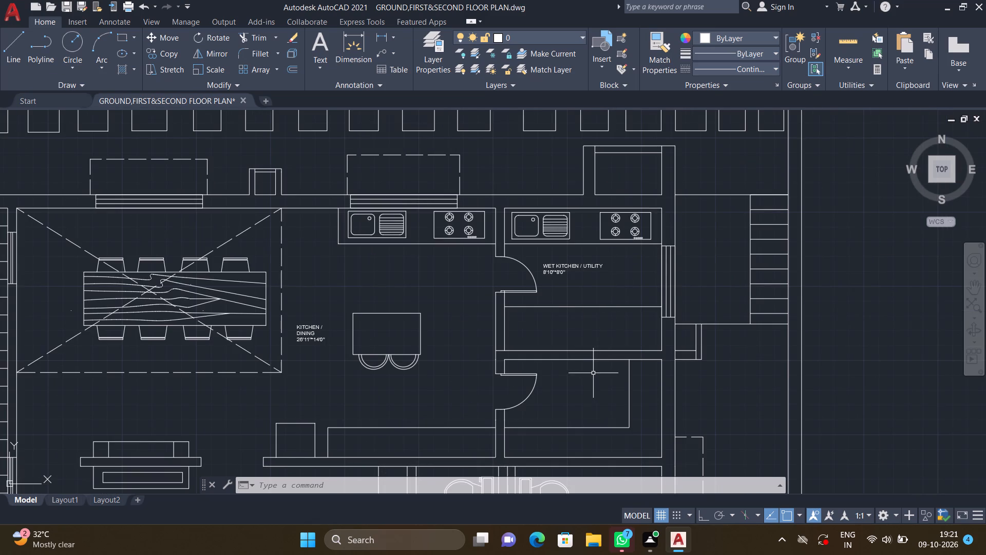
{"action": "scroll", "coordinate": [567, 342], "scroll_direction": "up", "scroll_amount": 2}
{"action": "type", "text": "REC"}
{"action": "key", "text": "Return"}
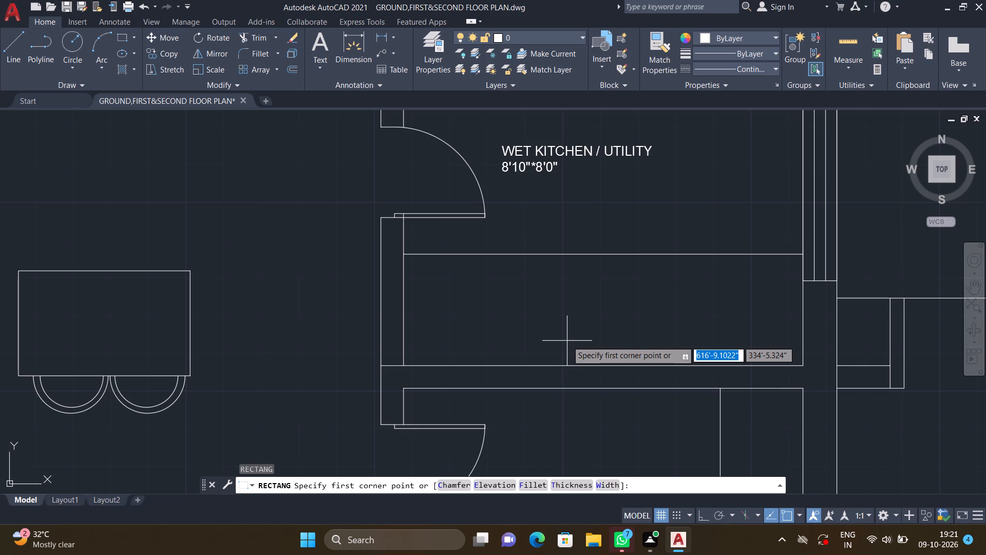
{"action": "left_click", "coordinate": [474, 254]}
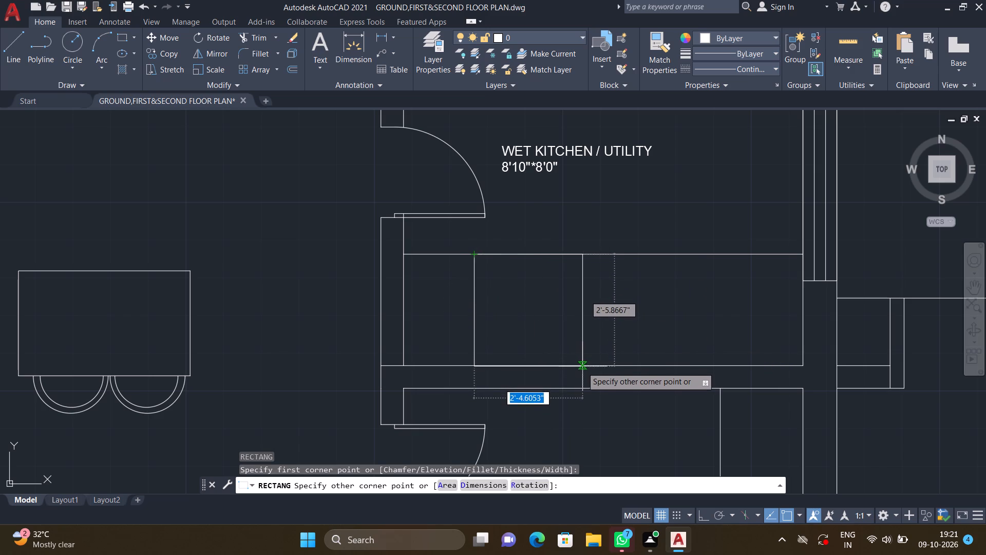
{"action": "scroll", "coordinate": [583, 366], "scroll_direction": "up", "scroll_amount": 3}
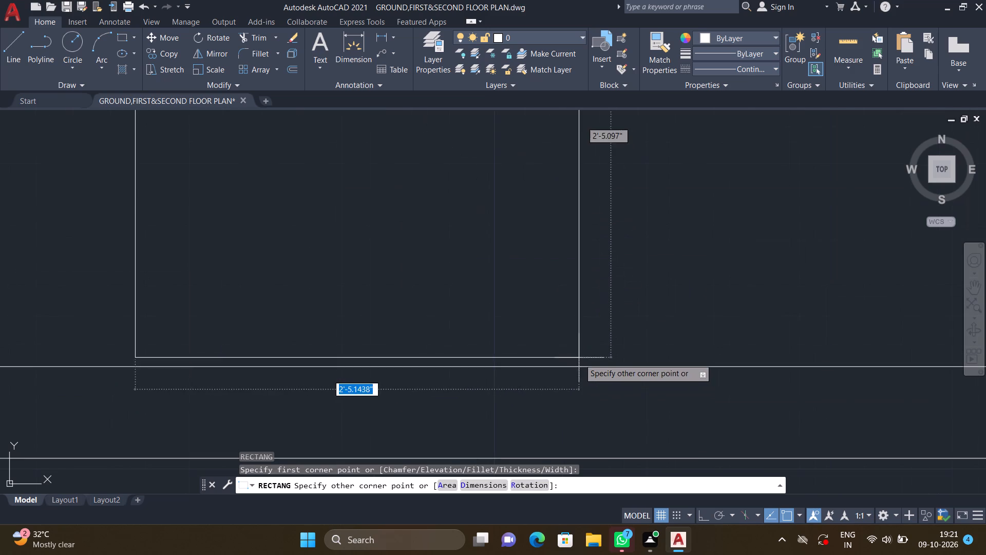
{"action": "double_click", "coordinate": [585, 367]}
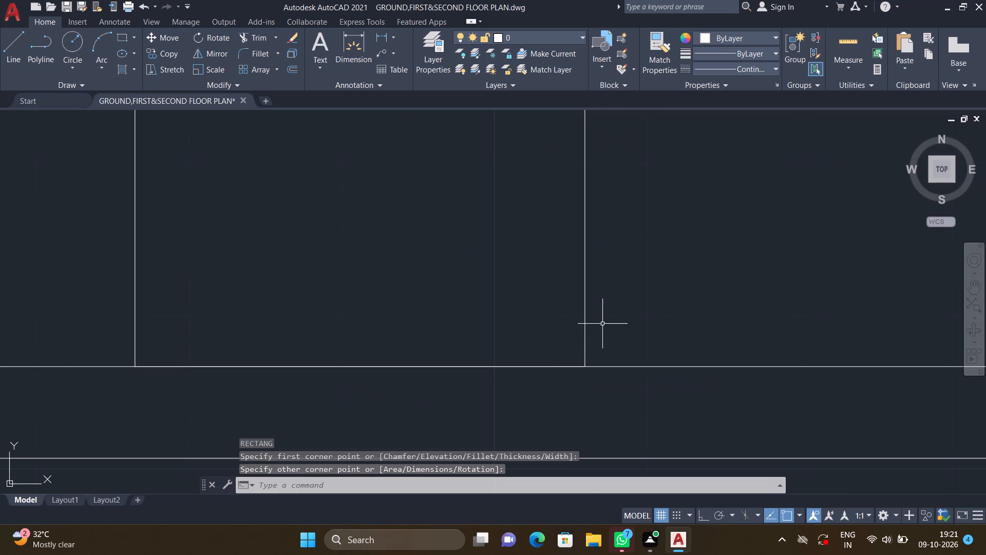
Draw a second rectangle about 2'-3" wide across the full depth of the wet kitchen's south counter, toward its east end.
{"action": "scroll", "coordinate": [605, 321], "scroll_direction": "down", "scroll_amount": 3}
{"action": "middle_click_drag", "start_coordinate": [622, 286], "coordinate": [590, 280]}
{"action": "type", "text": "REC"}
{"action": "key", "text": "Return"}
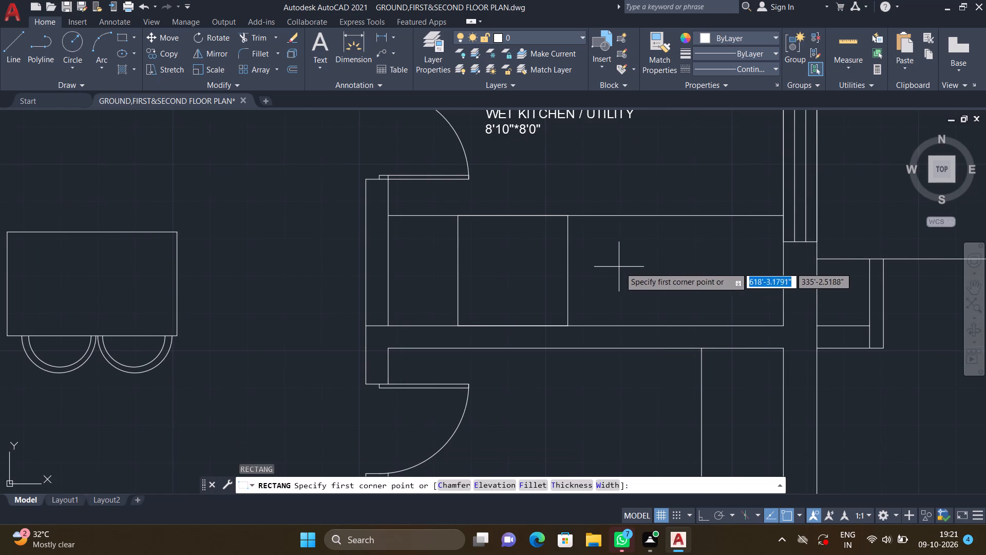
{"action": "middle_click_drag", "start_coordinate": [609, 267], "coordinate": [559, 280]}
{"action": "scroll", "coordinate": [594, 246], "scroll_direction": "up", "scroll_amount": 1}
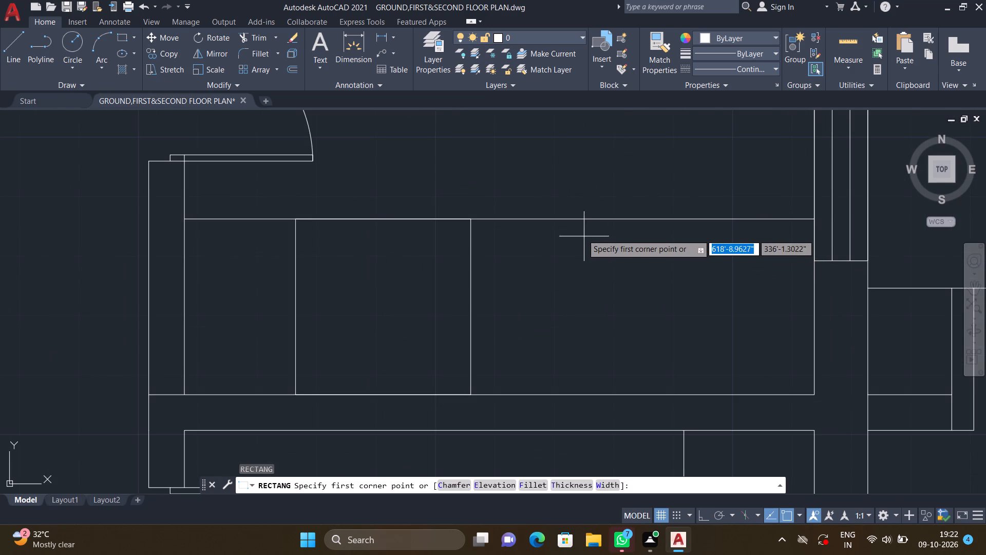
{"action": "left_click", "coordinate": [575, 219]}
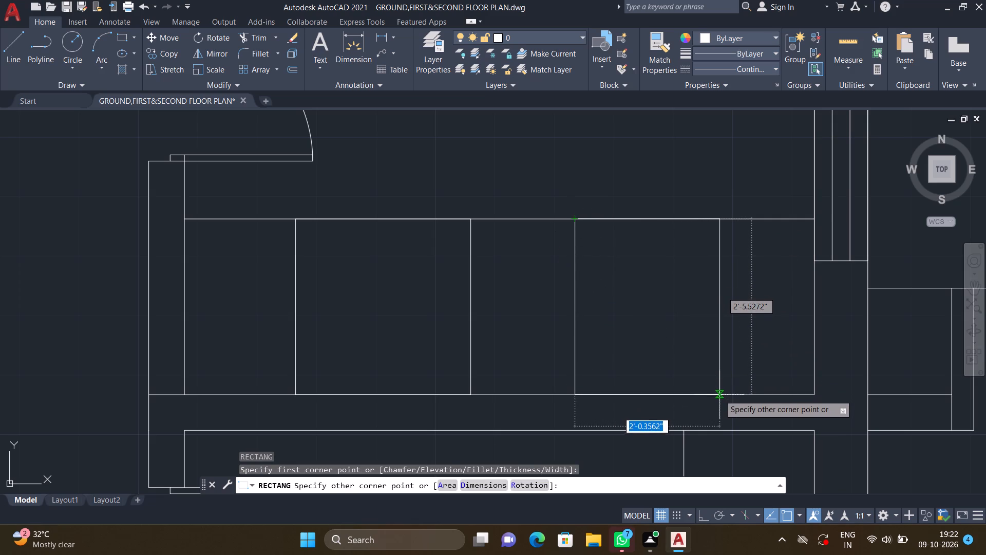
{"action": "scroll", "coordinate": [710, 381], "scroll_direction": "up", "scroll_amount": 1}
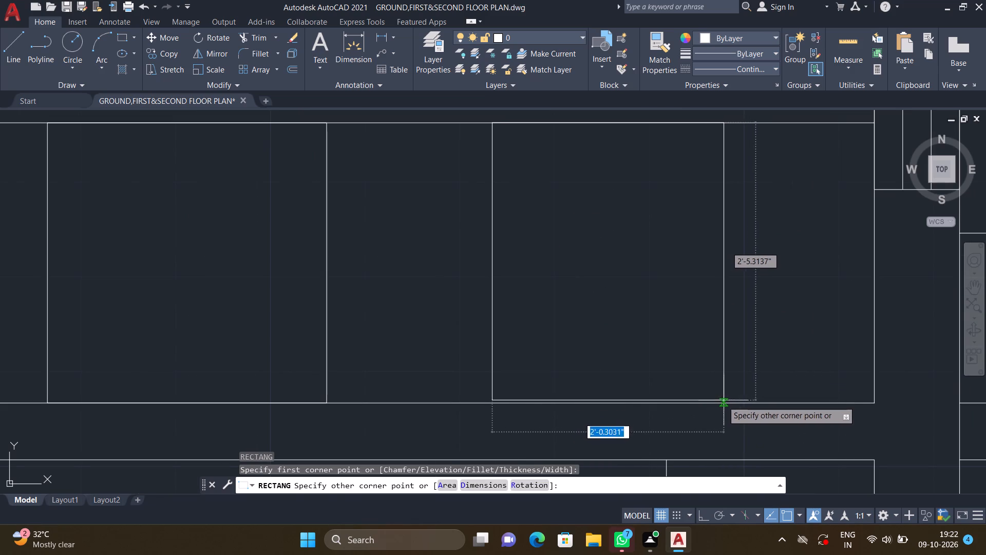
{"action": "scroll", "coordinate": [746, 398], "scroll_direction": "up", "scroll_amount": 2}
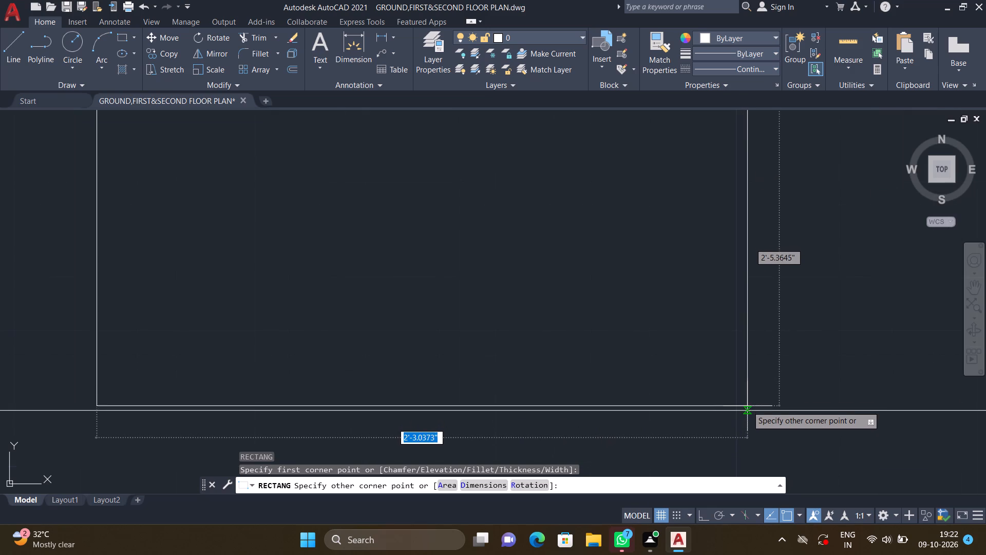
{"action": "left_click", "coordinate": [747, 411]}
{"action": "scroll", "coordinate": [651, 347], "scroll_direction": "down", "scroll_amount": 4}
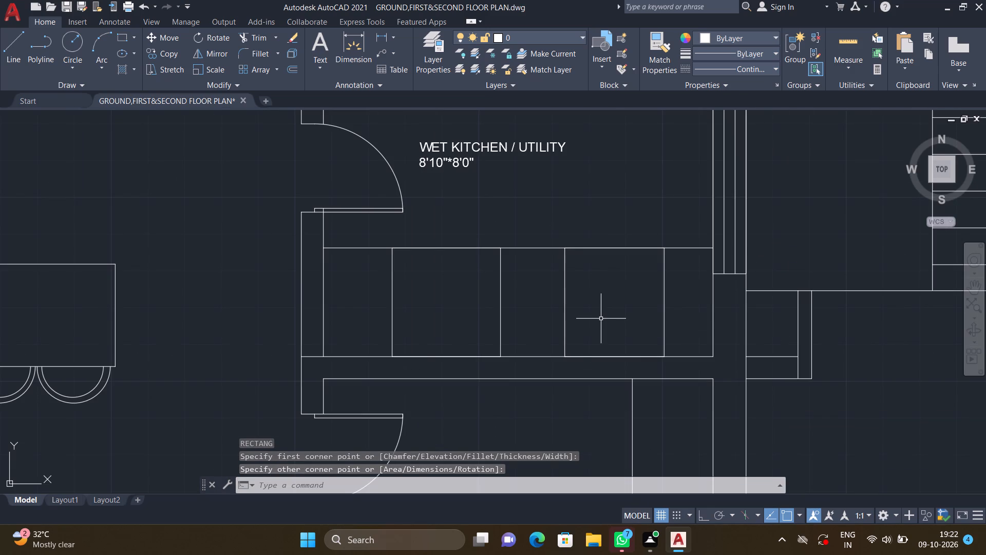
Create a multiline text label reading "PL - SH - 03" inside the shaft north of the wet kitchen and save the text.
{"action": "scroll", "coordinate": [600, 316], "scroll_direction": "down", "scroll_amount": 1}
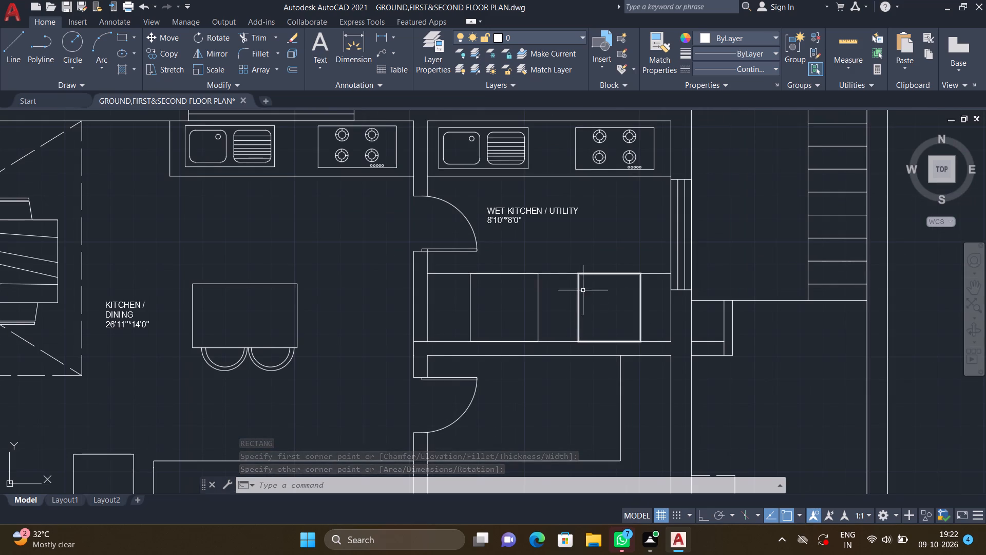
{"action": "middle_click_drag", "start_coordinate": [577, 267], "coordinate": [576, 327]}
{"action": "middle_click_drag", "start_coordinate": [599, 191], "coordinate": [582, 381]}
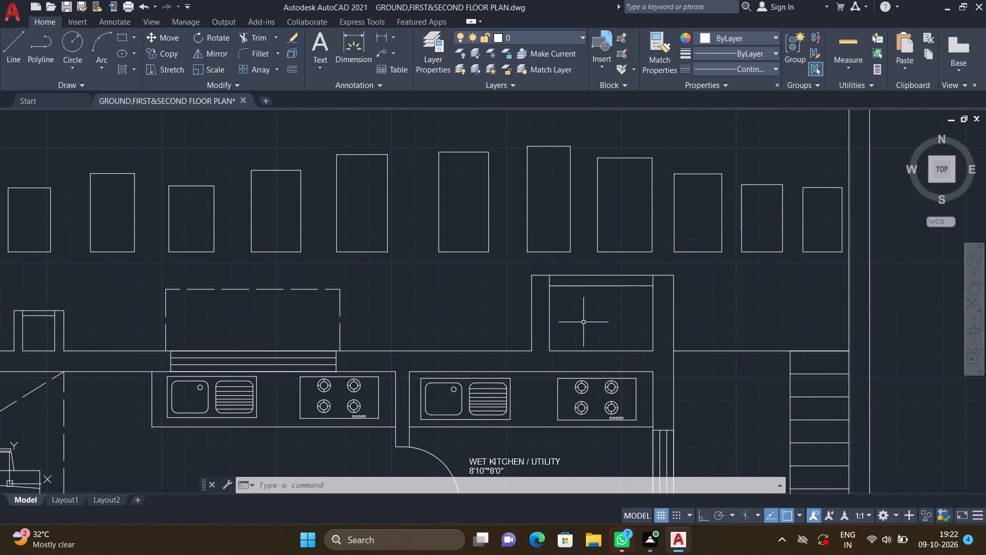
{"action": "scroll", "coordinate": [571, 316], "scroll_direction": "up", "scroll_amount": 1}
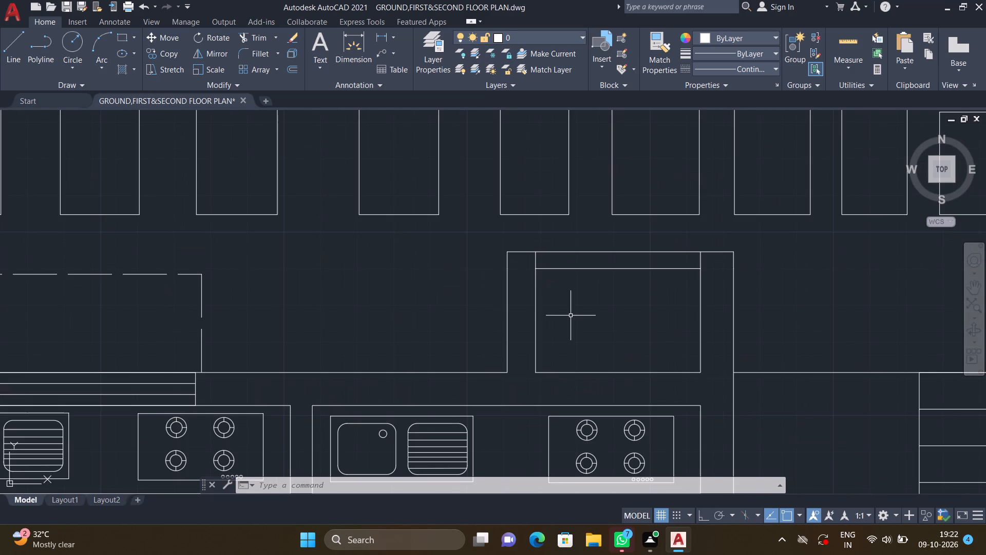
{"action": "type", "text": "MT"}
{"action": "key", "text": "Return"}
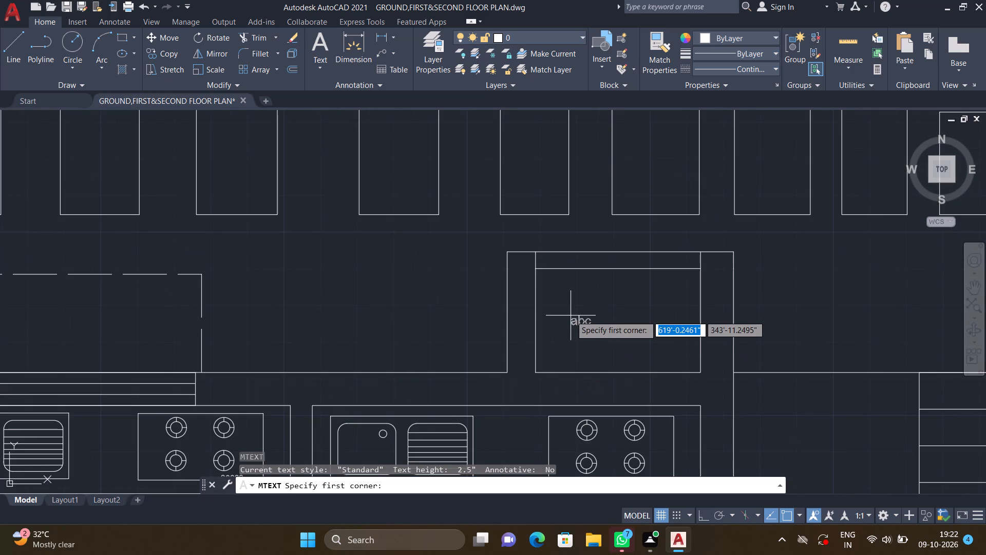
{"action": "scroll", "coordinate": [565, 314], "scroll_direction": "up", "scroll_amount": 2}
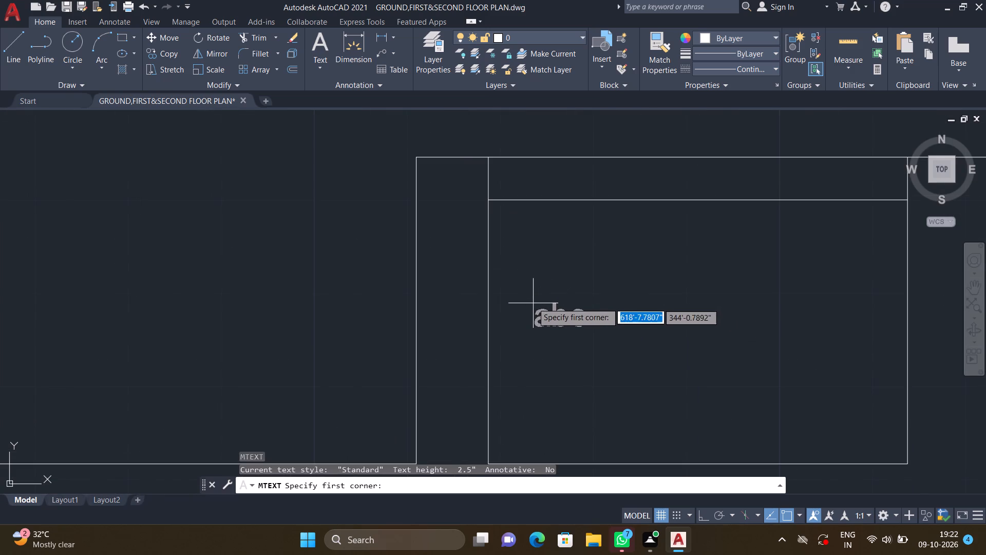
{"action": "left_click", "coordinate": [529, 291]}
{"action": "double_click", "coordinate": [824, 364]}
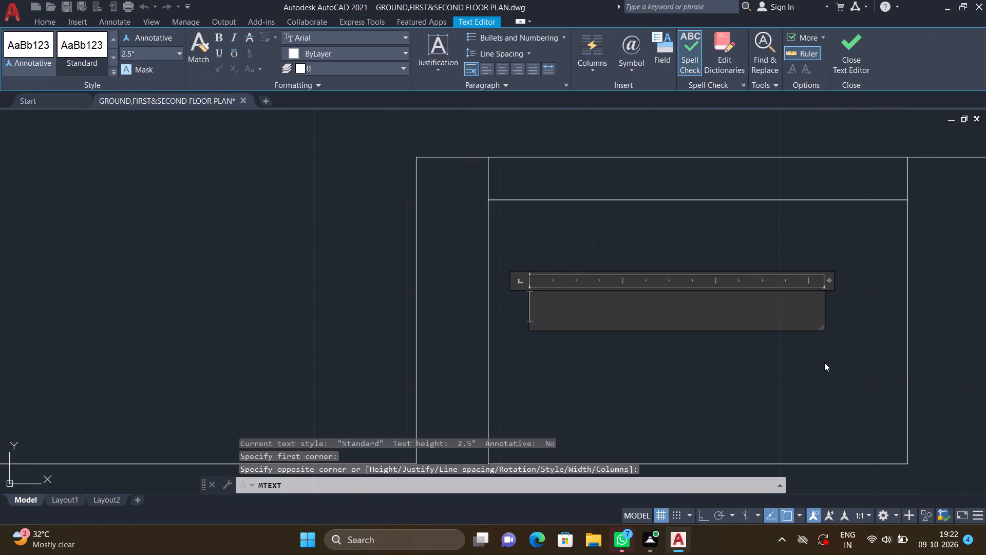
{"action": "key", "text": "p"}
{"action": "key", "text": "l"}
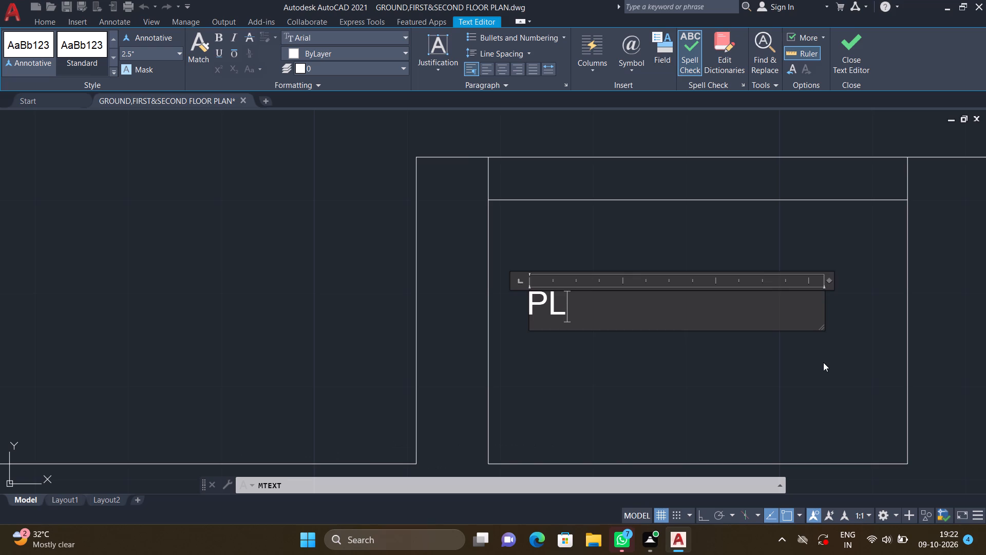
{"action": "key", "text": "minus"}
{"action": "key", "text": "BackSpace"}
{"action": "key", "text": "space"}
{"action": "type", "text": "-"}
{"action": "key", "text": "space"}
{"action": "key", "text": "s"}
{"action": "key", "text": "h"}
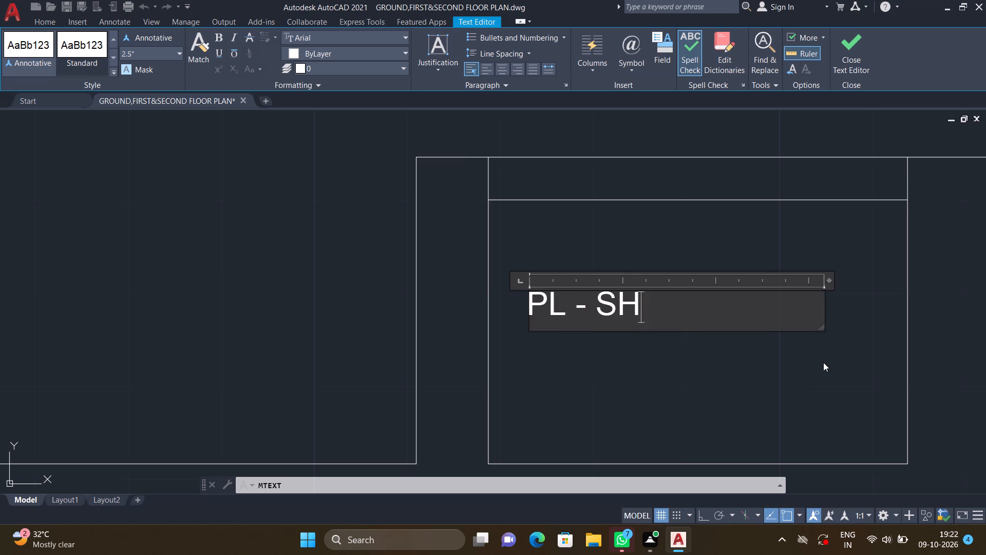
{"action": "key", "text": "space"}
{"action": "type", "text": "-"}
{"action": "key", "text": "space"}
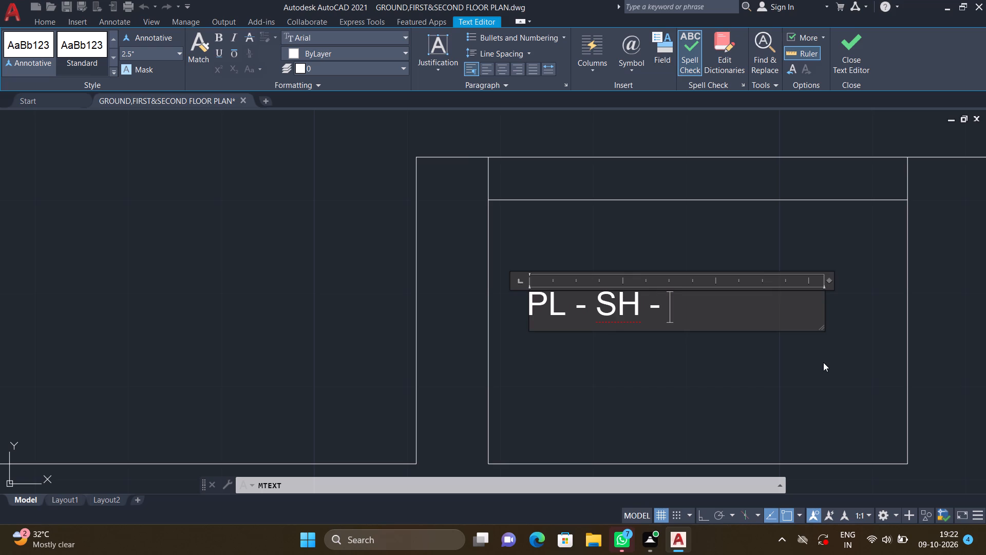
{"action": "type", "text": "03"}
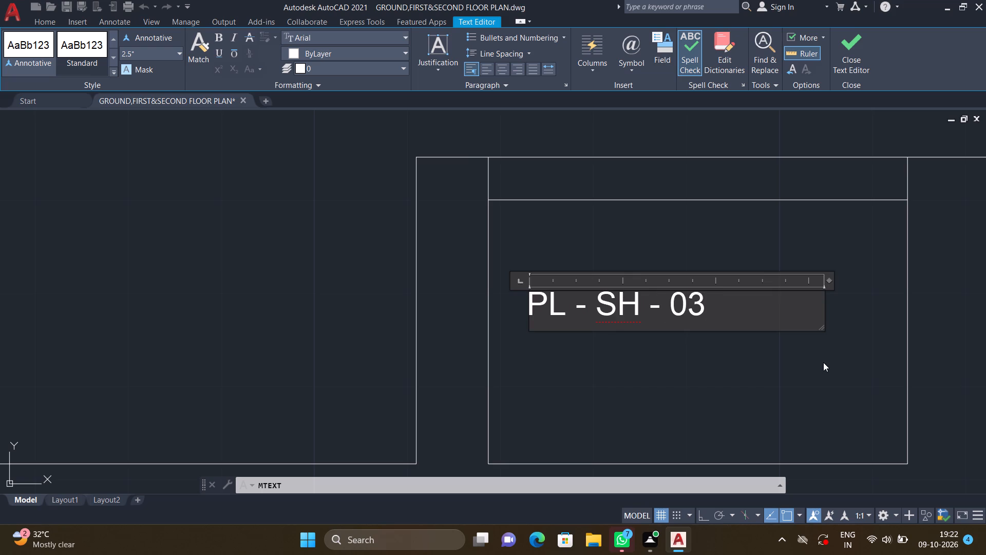
{"action": "key", "text": "Return"}
{"action": "key", "text": "Escape"}
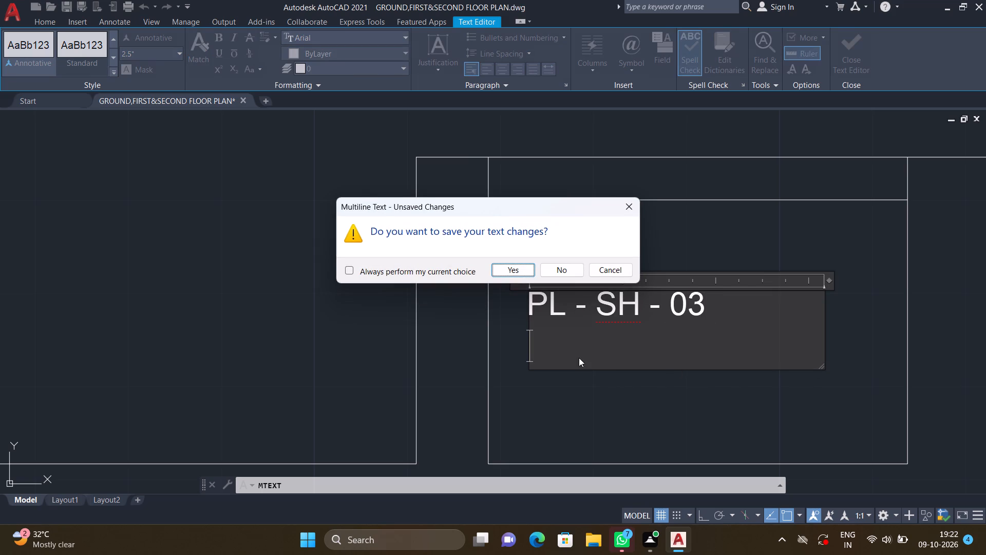
{"action": "double_click", "coordinate": [515, 271]}
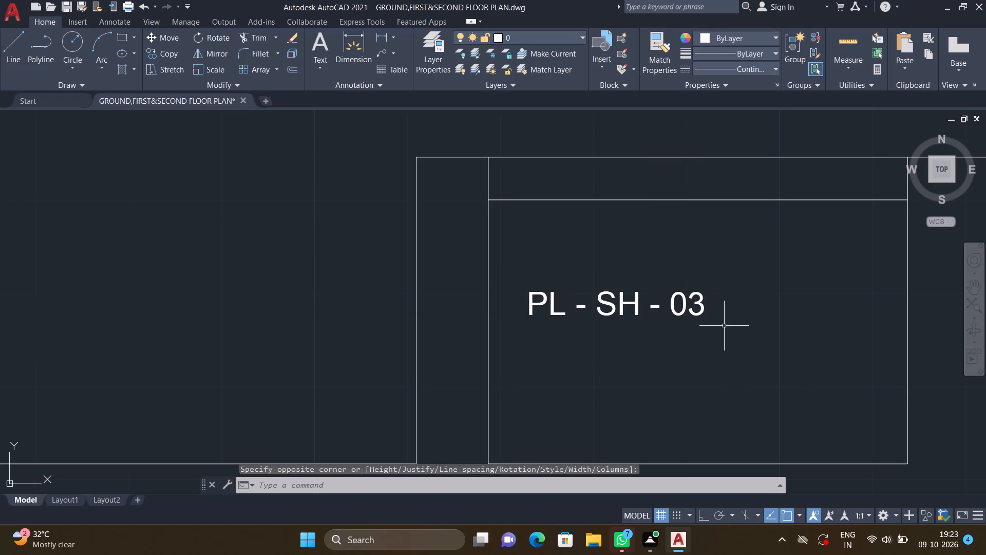
Move the "PL - SH - 03" label east and slightly south to centre it inside the shaft.
{"action": "key", "text": "m"}
{"action": "key", "text": "Return"}
{"action": "double_click", "coordinate": [697, 304]}
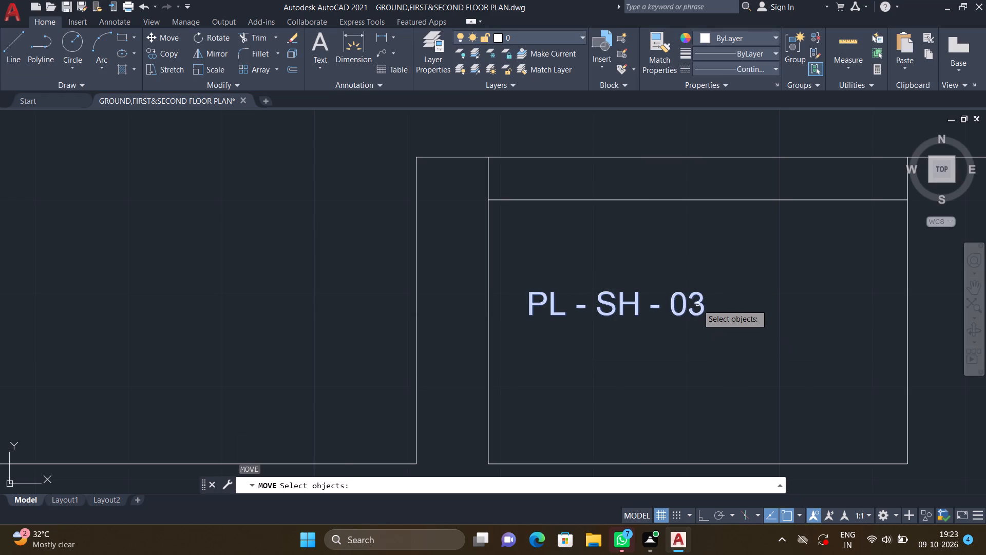
{"action": "key", "text": "Return"}
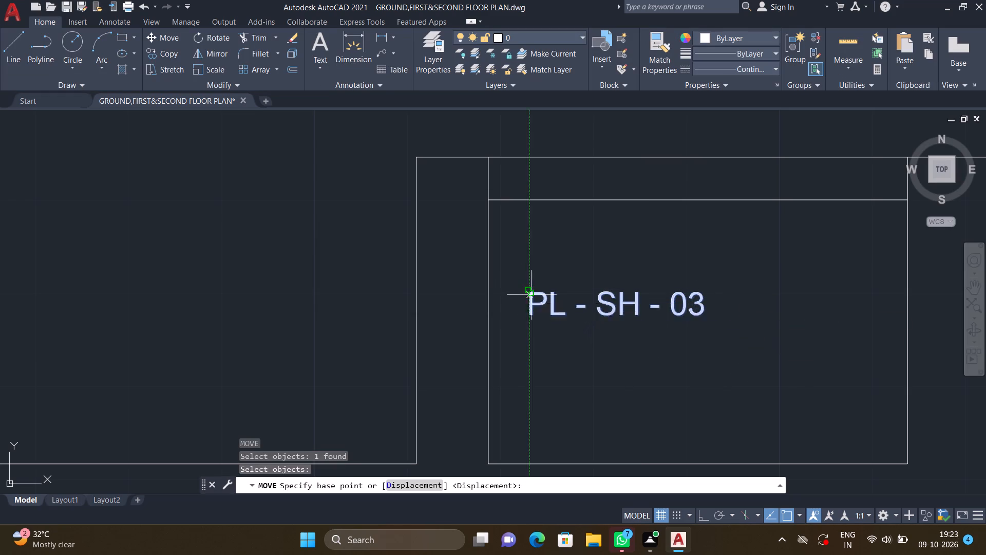
{"action": "double_click", "coordinate": [532, 295]}
{"action": "left_click", "coordinate": [620, 314]}
{"action": "scroll", "coordinate": [680, 288], "scroll_direction": "down", "scroll_amount": 2}
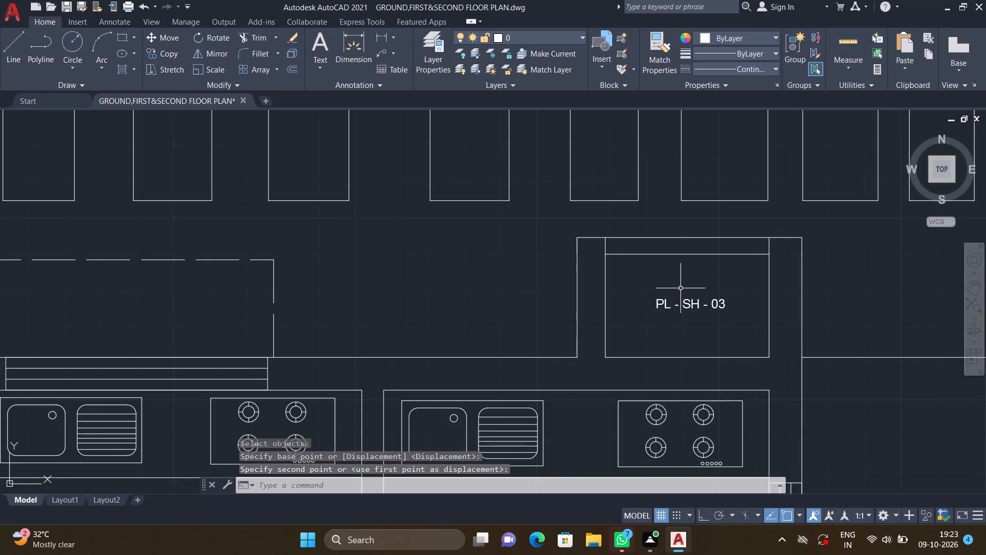
Set the current linetype to the dashed ACAD style and draw a diagonal from the shaft's inner northwest corner to its southeast corner.
{"action": "middle_click_drag", "start_coordinate": [677, 298], "coordinate": [585, 287]}
{"action": "scroll", "coordinate": [593, 286], "scroll_direction": "down", "scroll_amount": 1}
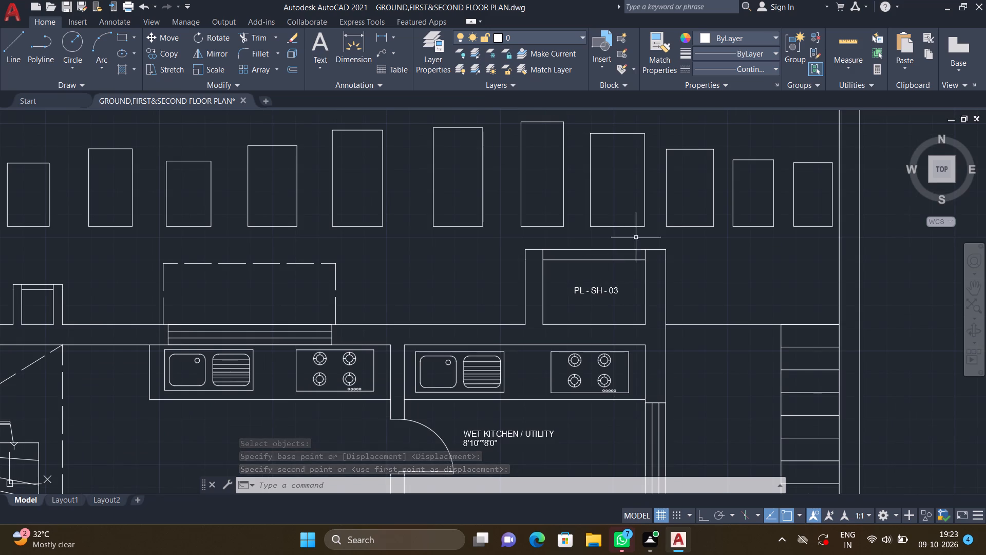
{"action": "double_click", "coordinate": [748, 68]}
{"action": "left_click", "coordinate": [748, 69]}
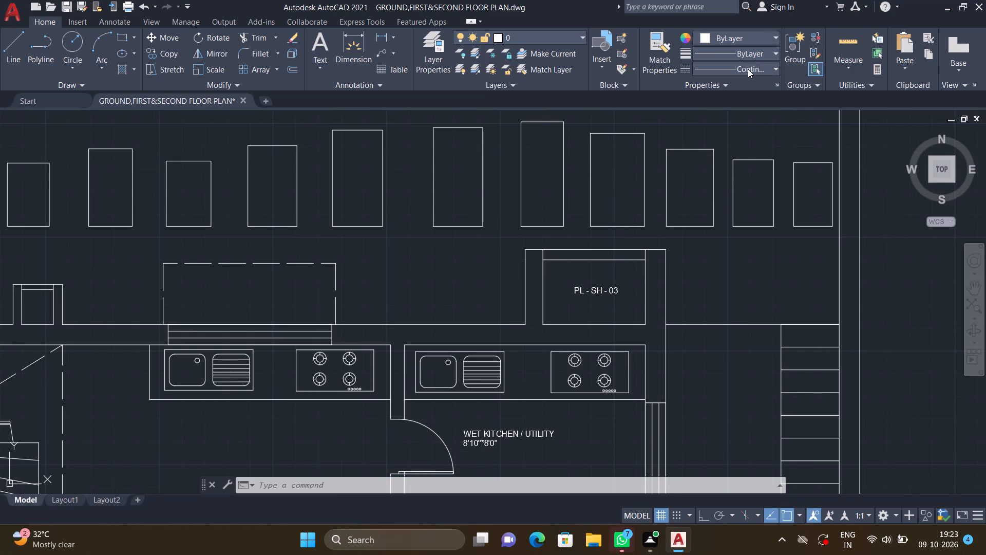
{"action": "left_click", "coordinate": [763, 113]}
{"action": "key", "text": "l"}
{"action": "key", "text": "Return"}
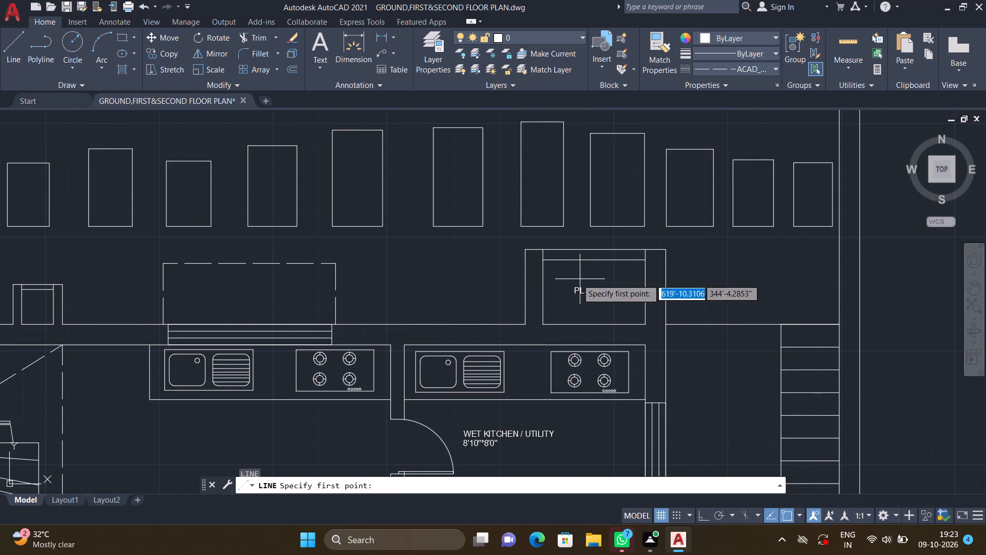
{"action": "scroll", "coordinate": [539, 265], "scroll_direction": "up", "scroll_amount": 2}
{"action": "double_click", "coordinate": [546, 252]}
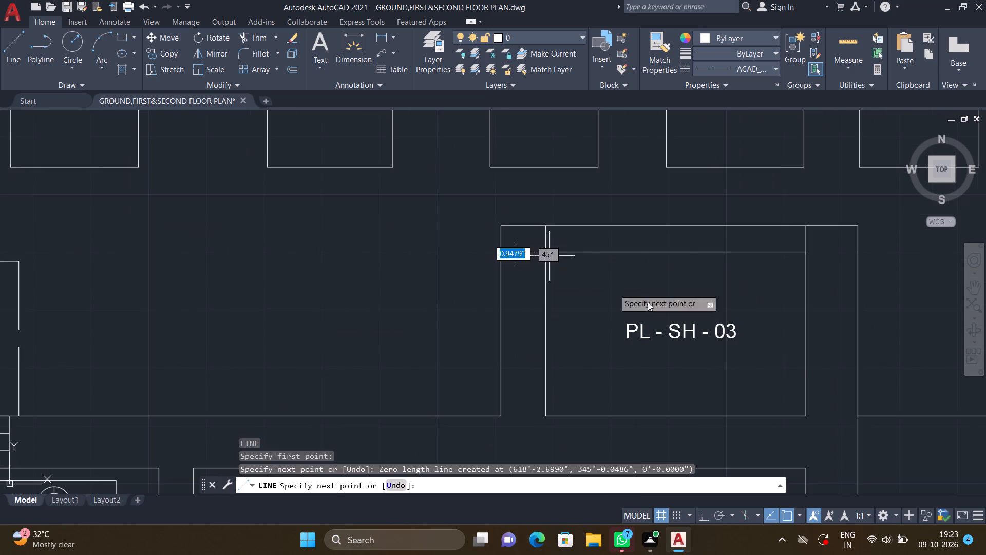
{"action": "middle_click_drag", "start_coordinate": [710, 342], "coordinate": [614, 304]}
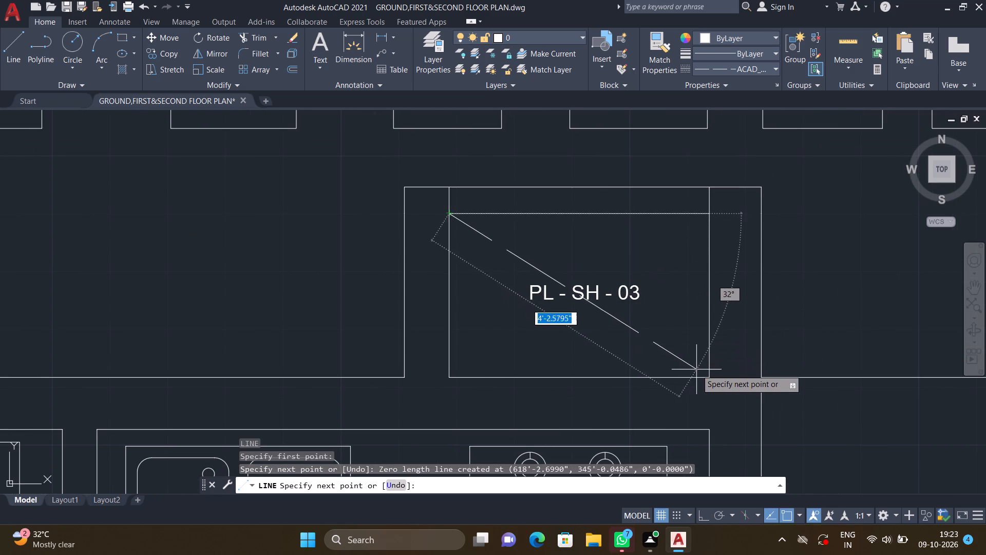
{"action": "double_click", "coordinate": [709, 377]}
{"action": "key", "text": "Return"}
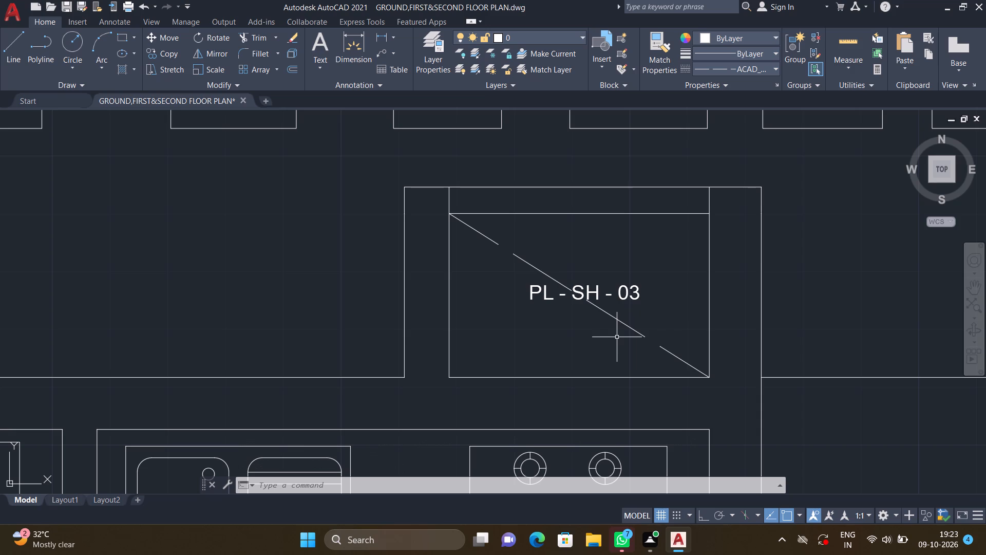
Draw the second dashed diagonal of the PL - SH - 03 shaft from its inner southwest corner to its northeast corner.
{"action": "key", "text": "l"}
{"action": "key", "text": "Return"}
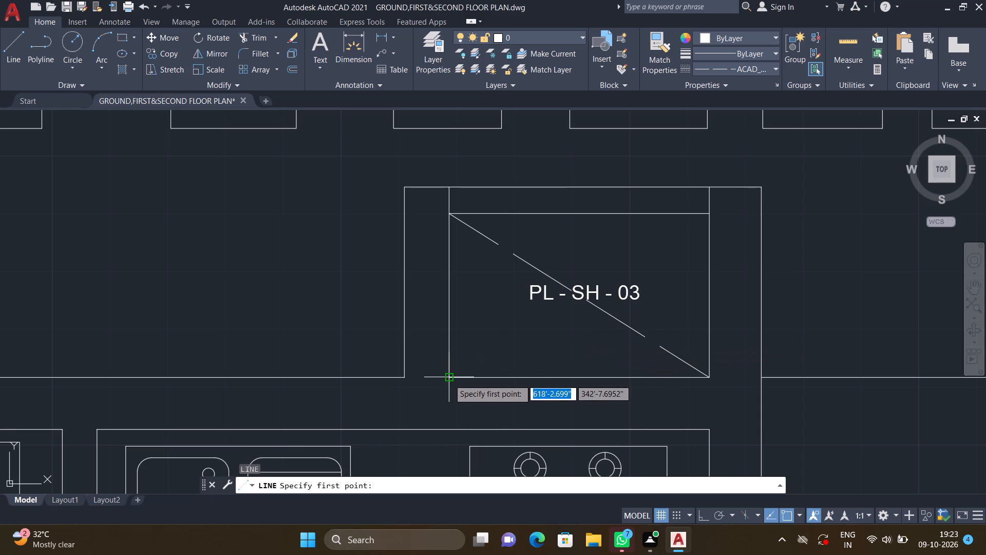
{"action": "double_click", "coordinate": [449, 378]}
{"action": "scroll", "coordinate": [567, 302], "scroll_direction": "down", "scroll_amount": 1}
{"action": "middle_click_drag", "start_coordinate": [589, 270], "coordinate": [556, 273]}
{"action": "scroll", "coordinate": [587, 269], "scroll_direction": "down", "scroll_amount": 1}
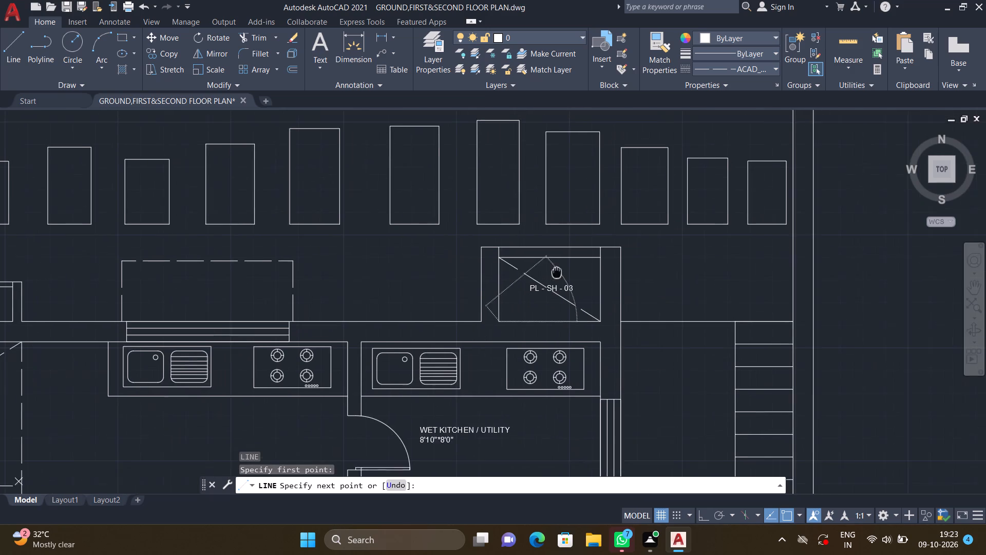
{"action": "middle_click_drag", "start_coordinate": [556, 273], "coordinate": [556, 274]}
{"action": "scroll", "coordinate": [600, 267], "scroll_direction": "up", "scroll_amount": 5}
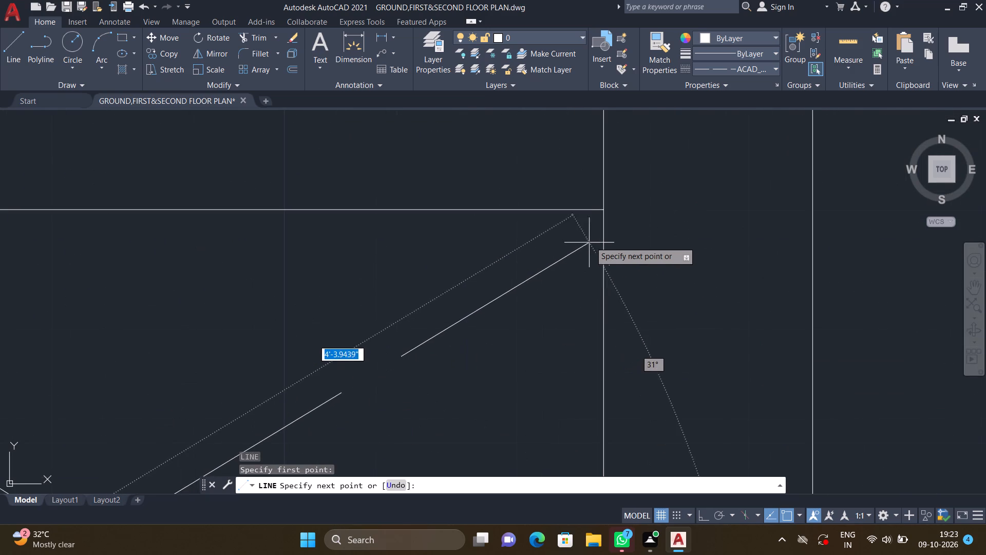
{"action": "left_click", "coordinate": [604, 211]}
{"action": "key", "text": "Return"}
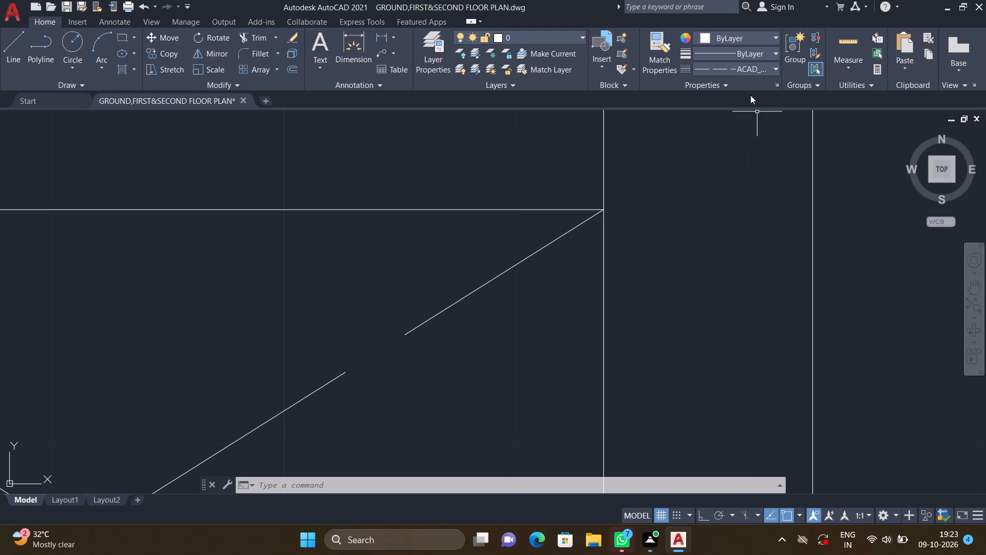
Set the current linetype to Continuous.
{"action": "double_click", "coordinate": [744, 69]}
{"action": "left_click", "coordinate": [744, 69]}
{"action": "left_click", "coordinate": [744, 129]}
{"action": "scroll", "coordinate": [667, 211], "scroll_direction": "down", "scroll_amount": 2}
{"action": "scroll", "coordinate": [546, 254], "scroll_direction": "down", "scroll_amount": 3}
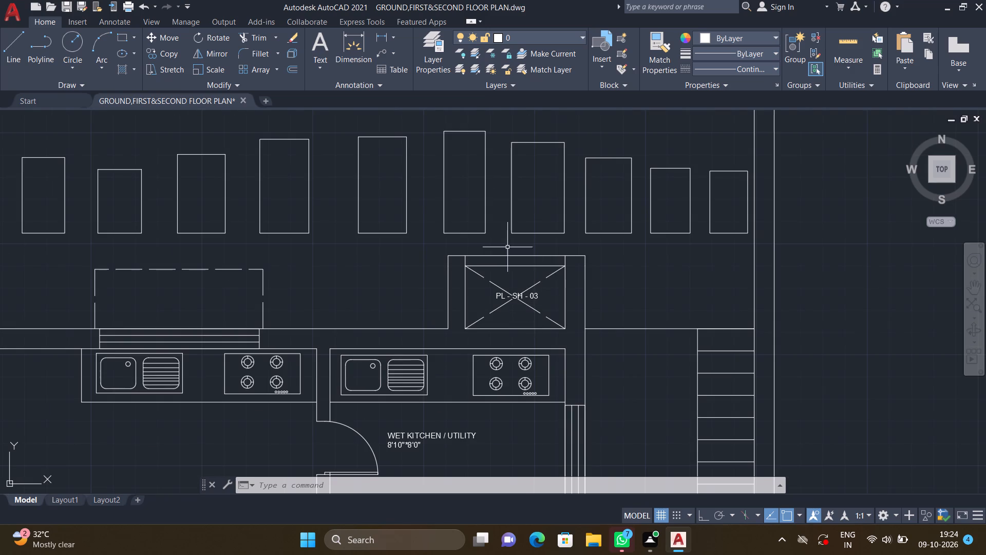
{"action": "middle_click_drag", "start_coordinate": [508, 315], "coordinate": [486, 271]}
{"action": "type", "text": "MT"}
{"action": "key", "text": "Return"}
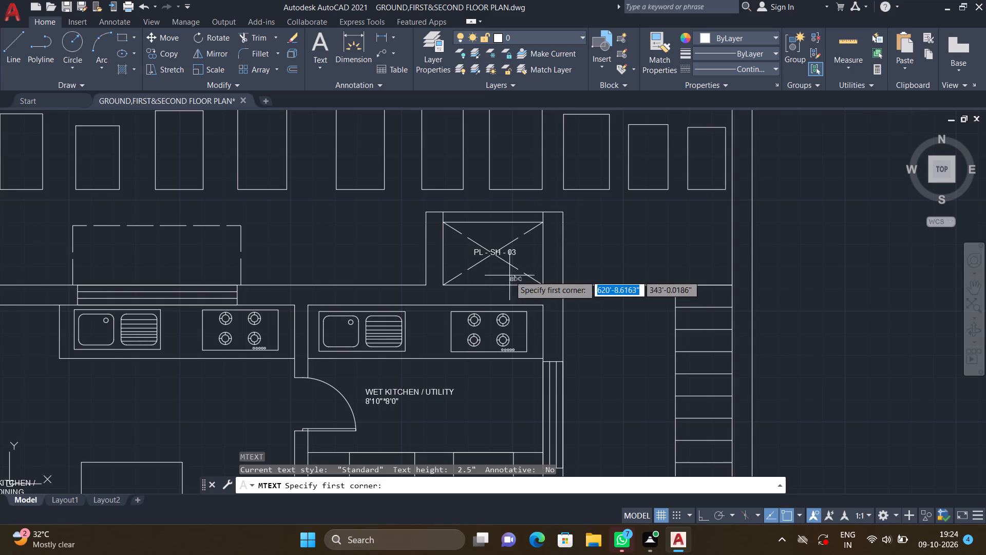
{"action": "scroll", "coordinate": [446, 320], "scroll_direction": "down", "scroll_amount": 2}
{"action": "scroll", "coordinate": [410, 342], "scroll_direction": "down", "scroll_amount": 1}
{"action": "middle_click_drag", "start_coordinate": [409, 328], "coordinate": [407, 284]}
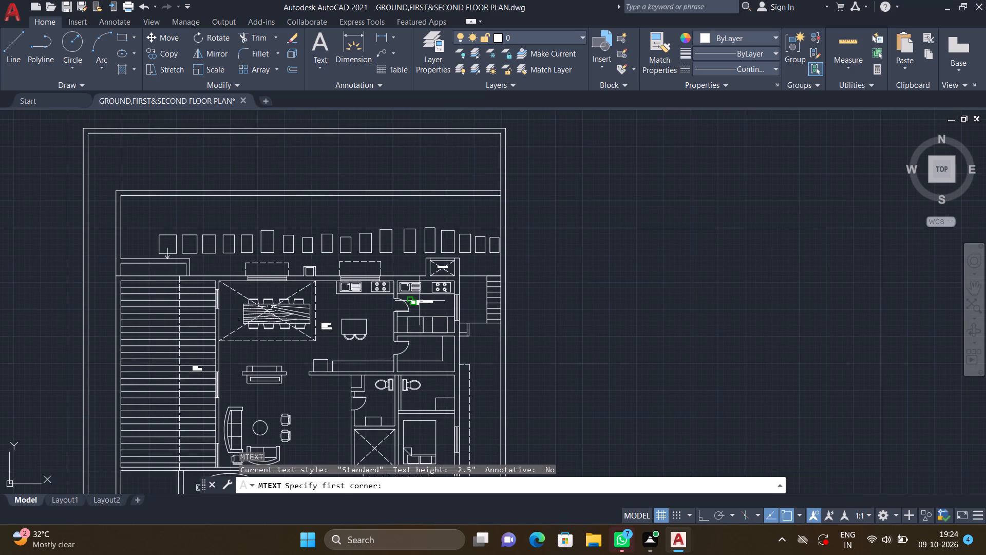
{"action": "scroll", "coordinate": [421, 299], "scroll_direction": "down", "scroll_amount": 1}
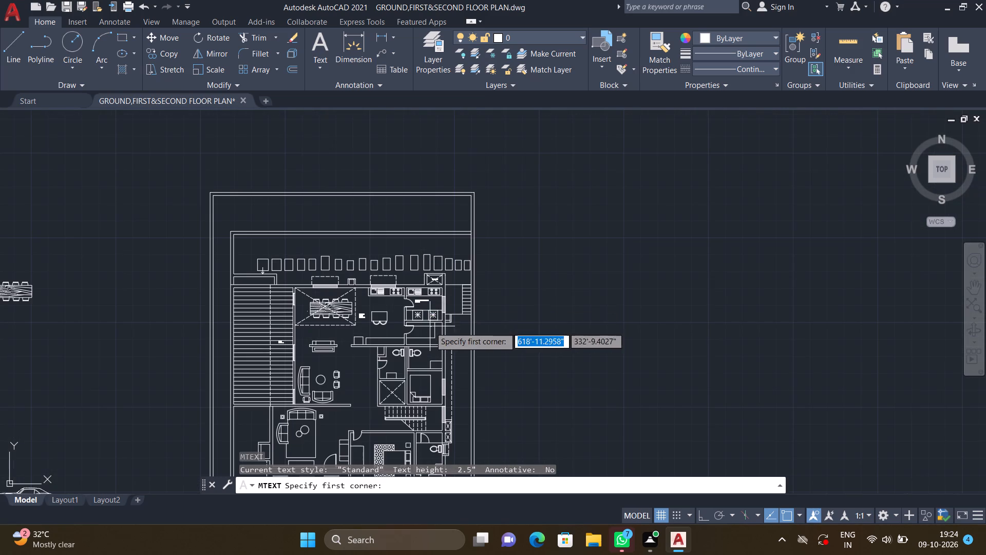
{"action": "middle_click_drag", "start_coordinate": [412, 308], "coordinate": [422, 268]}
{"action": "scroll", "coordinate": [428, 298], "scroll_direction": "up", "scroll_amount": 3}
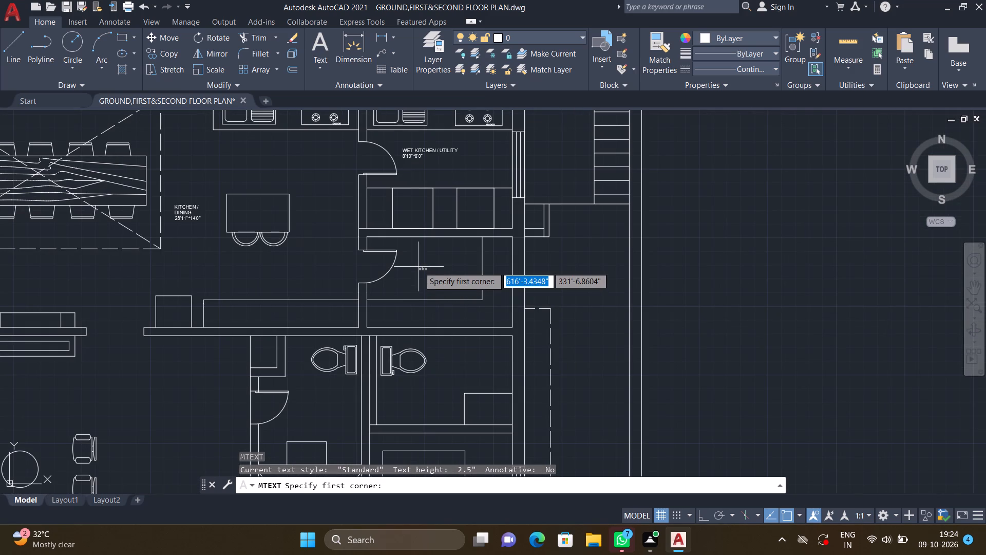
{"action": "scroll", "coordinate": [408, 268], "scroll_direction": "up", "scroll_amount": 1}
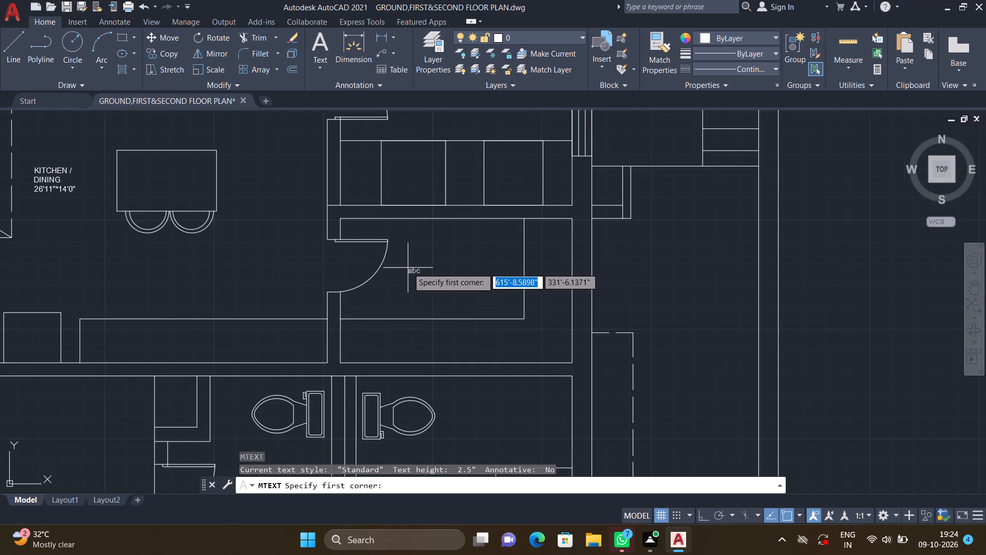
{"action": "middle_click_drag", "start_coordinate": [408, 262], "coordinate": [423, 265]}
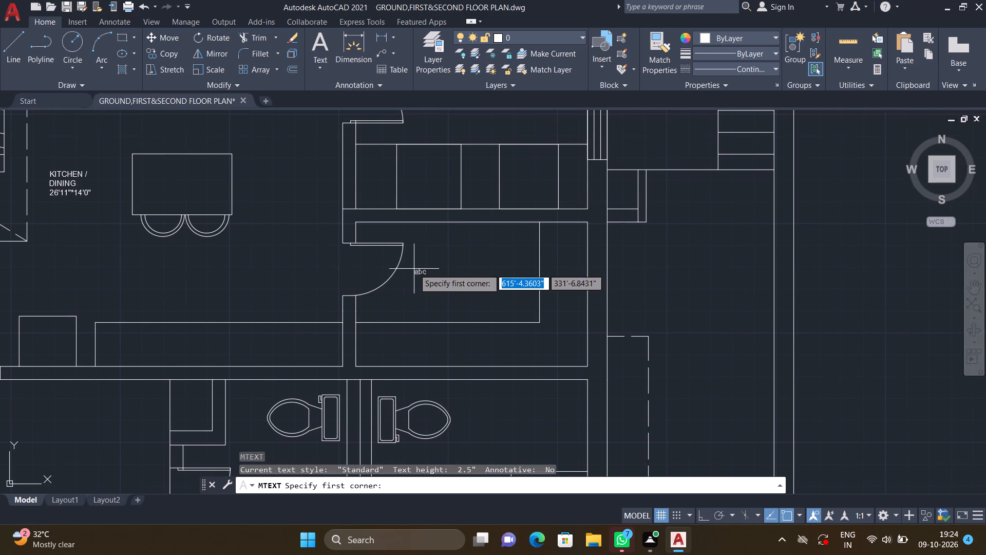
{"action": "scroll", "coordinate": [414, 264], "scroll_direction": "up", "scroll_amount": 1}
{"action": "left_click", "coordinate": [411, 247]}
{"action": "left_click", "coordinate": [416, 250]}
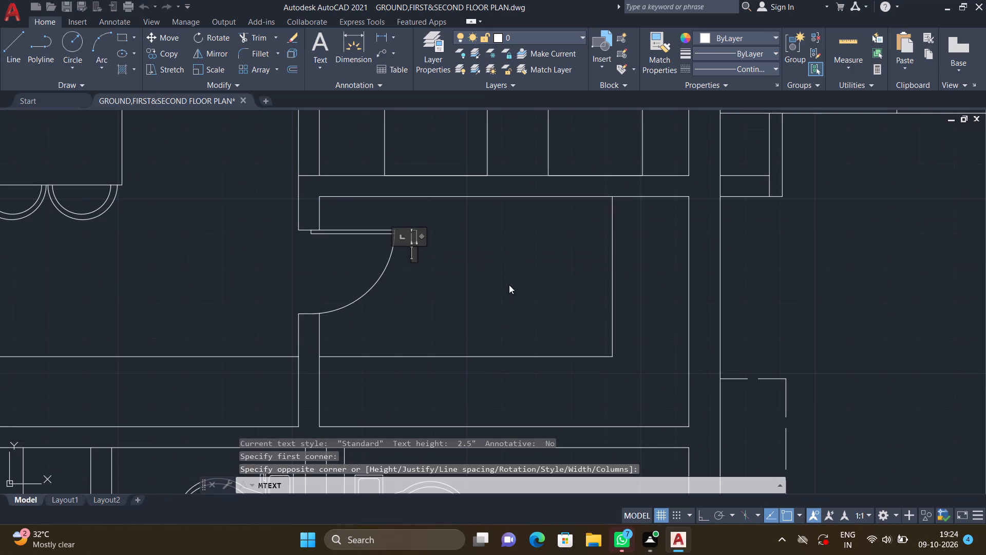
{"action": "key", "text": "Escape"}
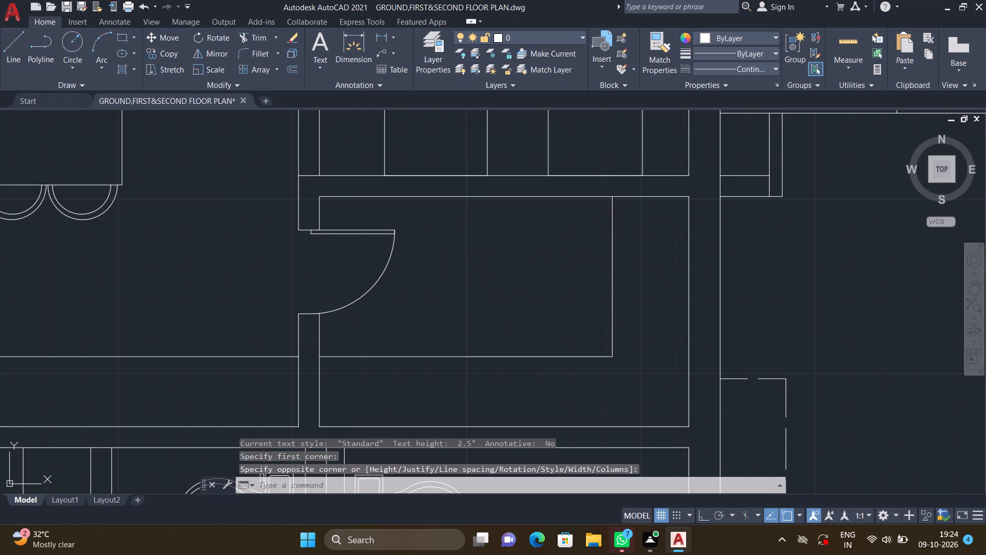
Create a multiline text label in the room south of the wet kitchen reading "STORE ROOM" with 8'10"*5'5" on the second line.
{"action": "type", "text": "MT"}
{"action": "key", "text": "Return"}
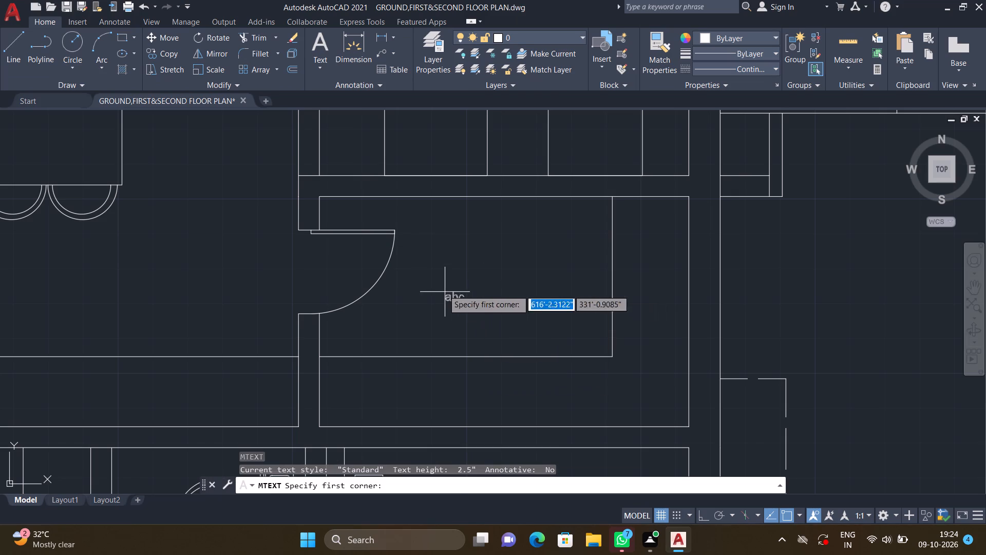
{"action": "left_click", "coordinate": [424, 251]}
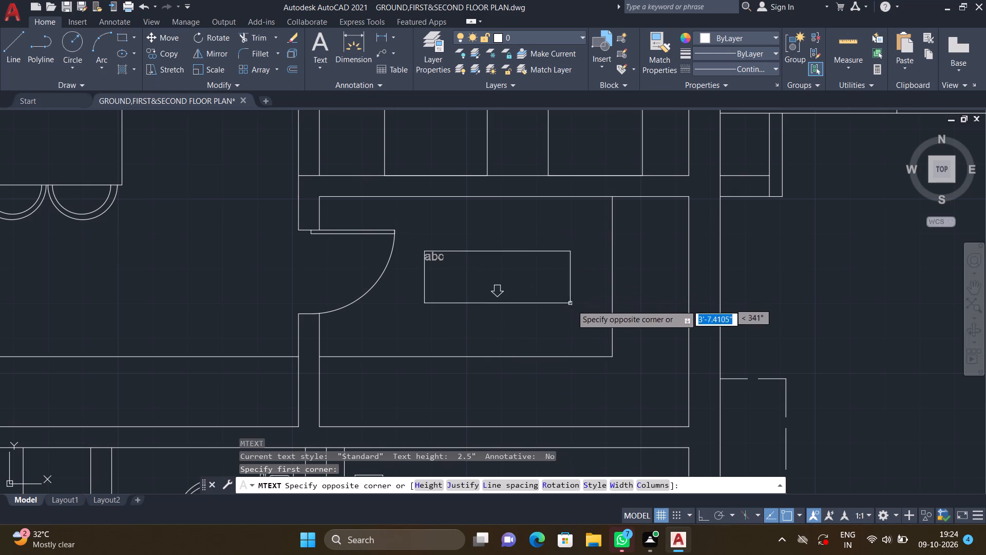
{"action": "left_click", "coordinate": [575, 305]}
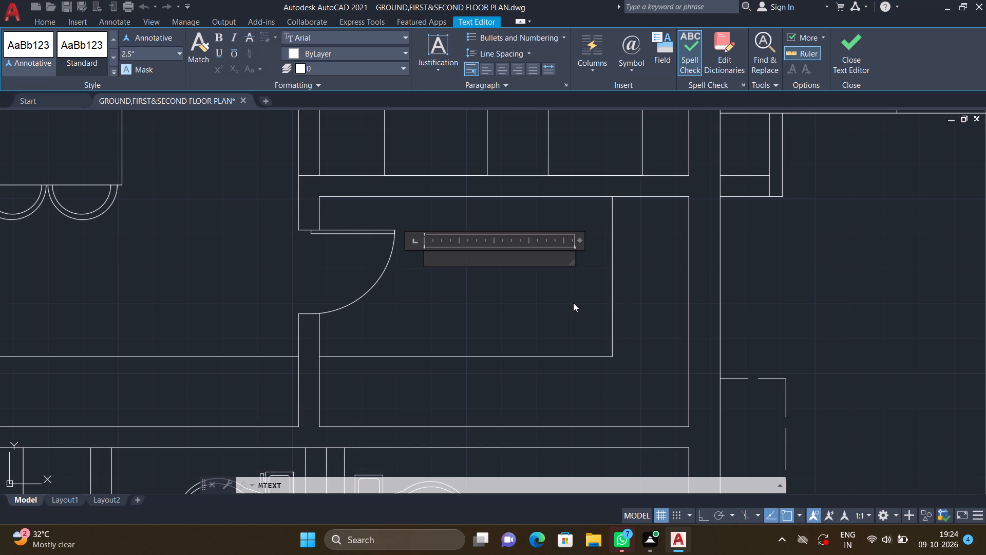
{"action": "type", "text": "ST"}
{"action": "type", "text": "ORE"}
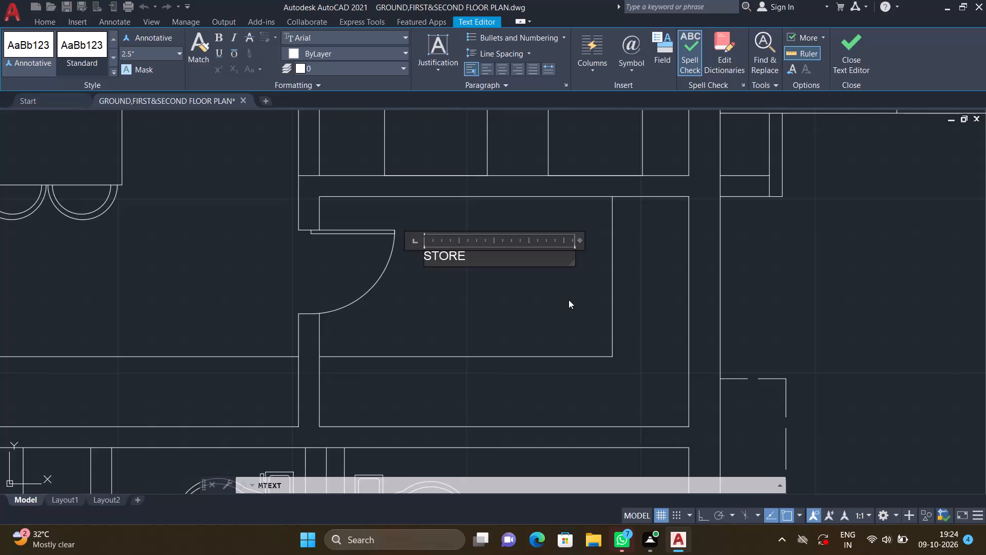
{"action": "key", "text": "space"}
{"action": "key", "text": "r"}
{"action": "type", "text": "OOM"}
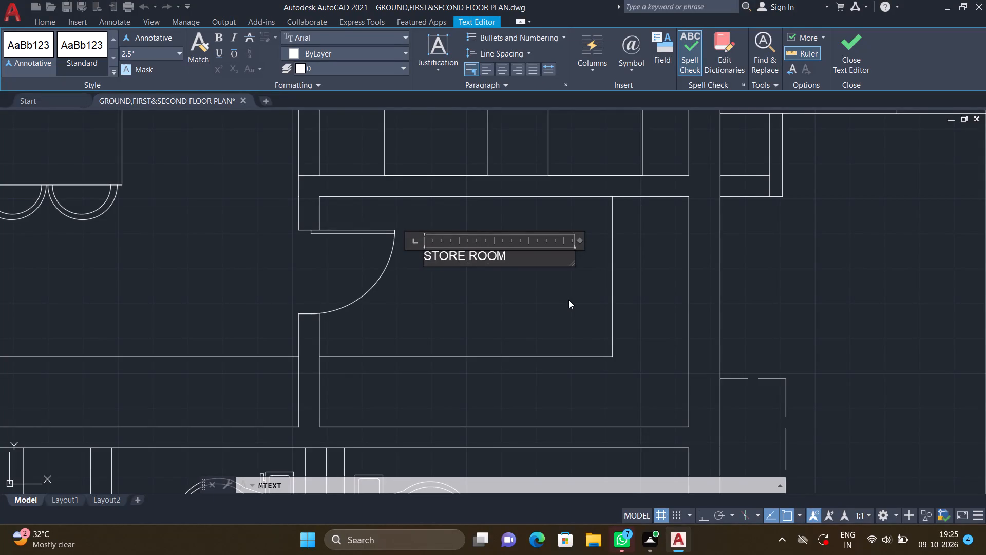
{"action": "key", "text": "Return"}
{"action": "type", "text": "8'"}
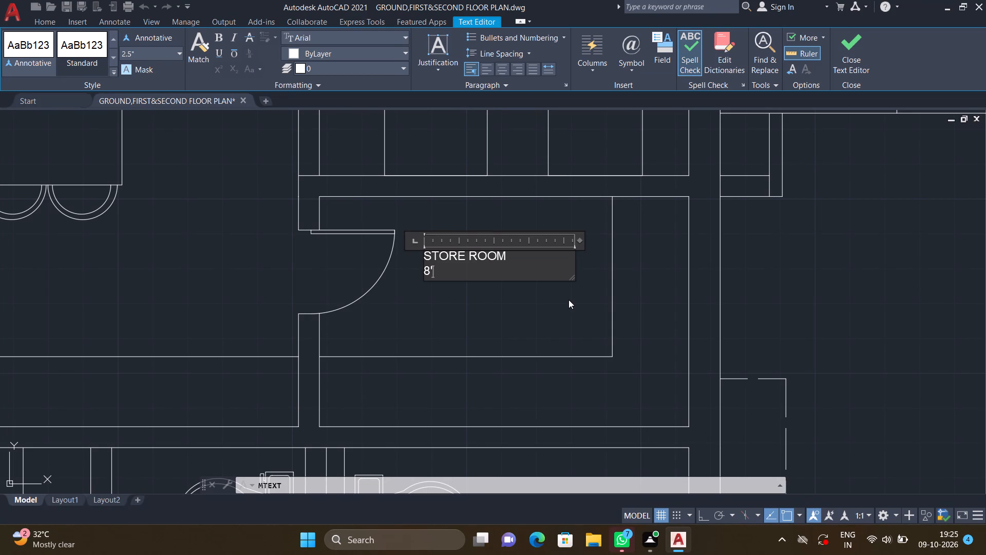
{"action": "key", "text": "1"}
{"action": "key", "text": "0"}
{"action": "key", "text": "shift+quotedbl"}
{"action": "key", "text": "asterisk"}
{"action": "key", "text": "5"}
{"action": "key", "text": "apostrophe"}
{"action": "key", "text": "5"}
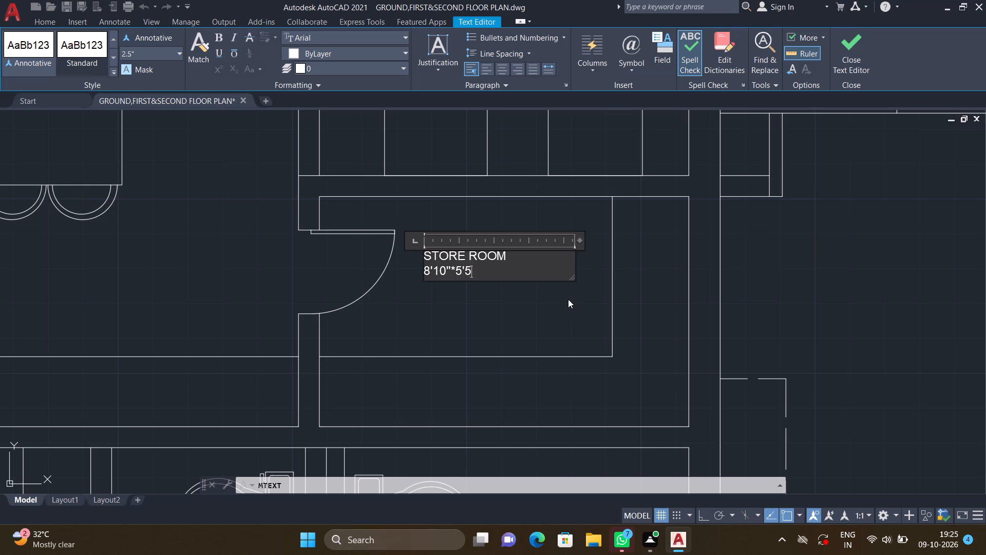
{"action": "key", "text": "shift+quotedbl"}
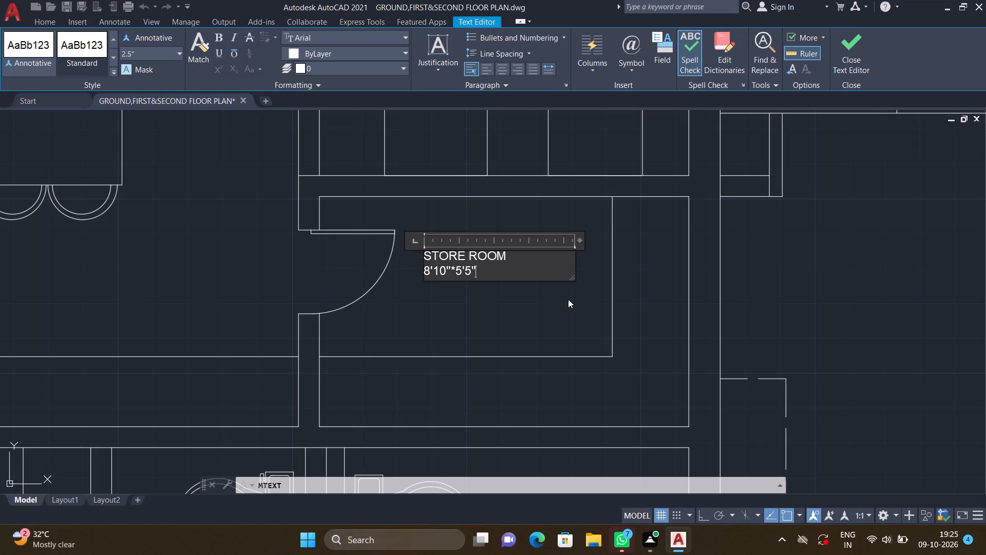
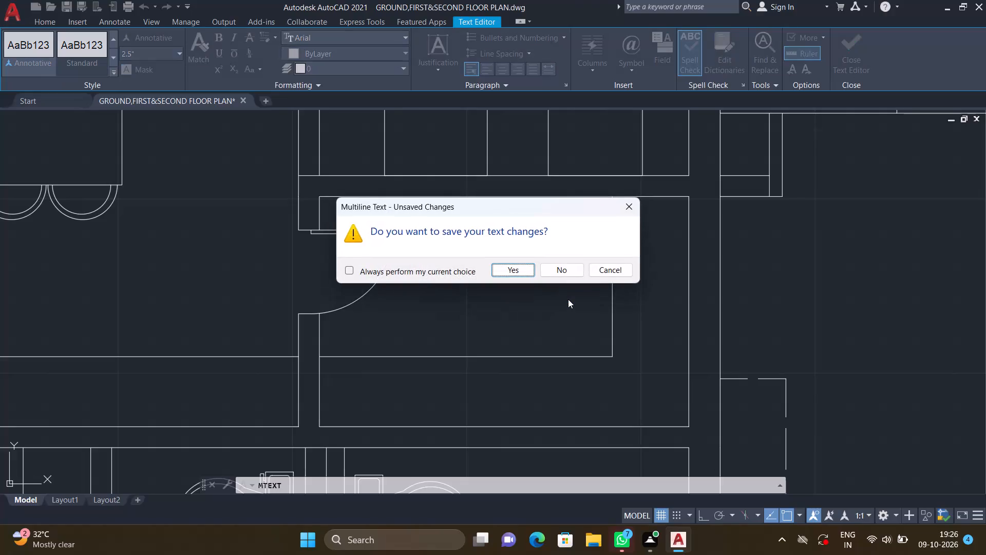
Save the STORE ROOM label and move it about 10.5" to the southeast, nearer the centre of the store room.
{"action": "key", "text": "Return"}
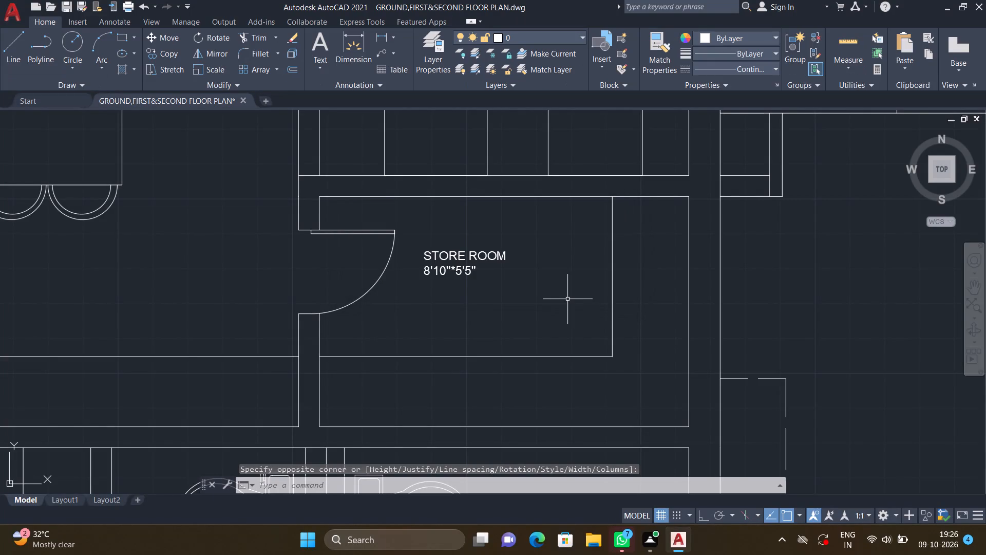
{"action": "key", "text": "m"}
{"action": "key", "text": "Return"}
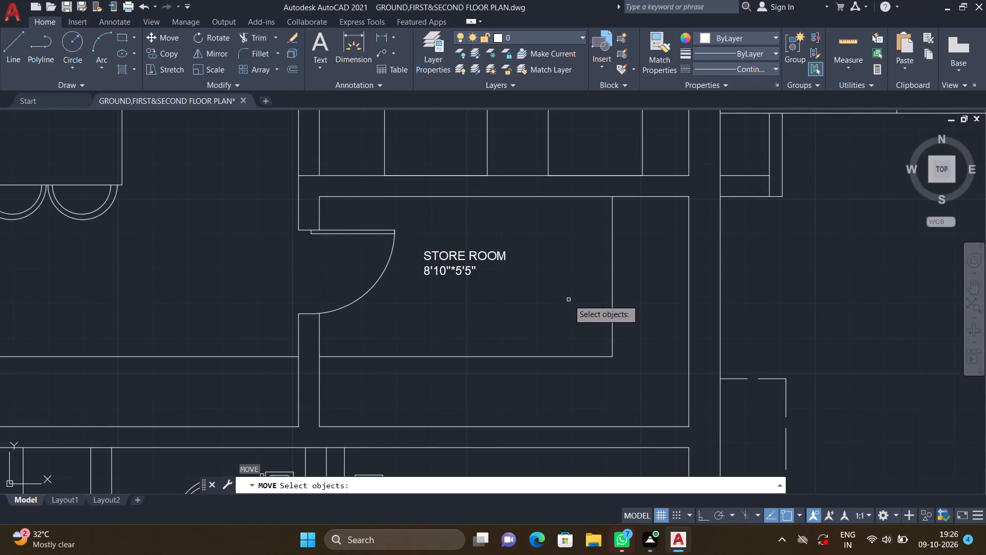
{"action": "double_click", "coordinate": [457, 273]}
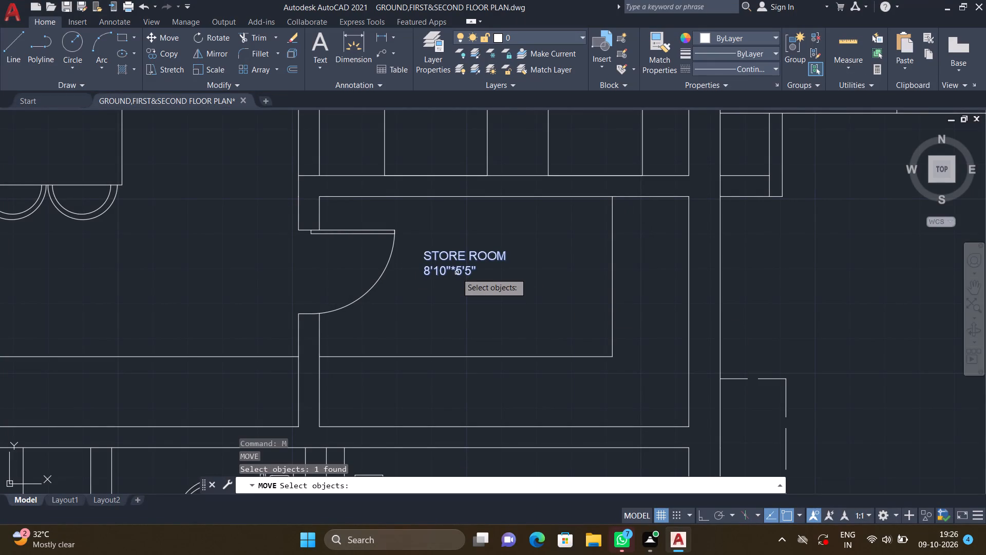
{"action": "key", "text": "Return"}
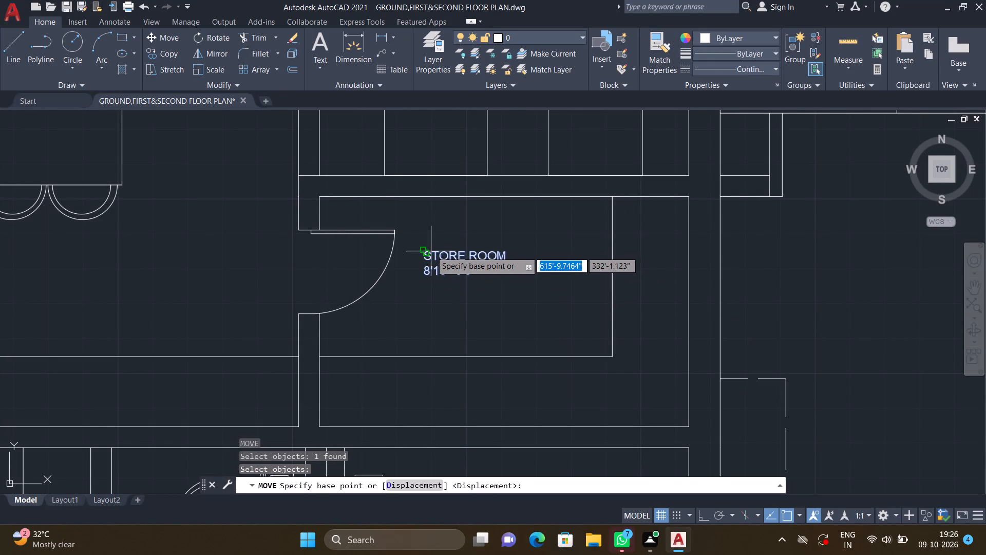
{"action": "double_click", "coordinate": [430, 251]}
{"action": "scroll", "coordinate": [445, 266], "scroll_direction": "up", "scroll_amount": 2}
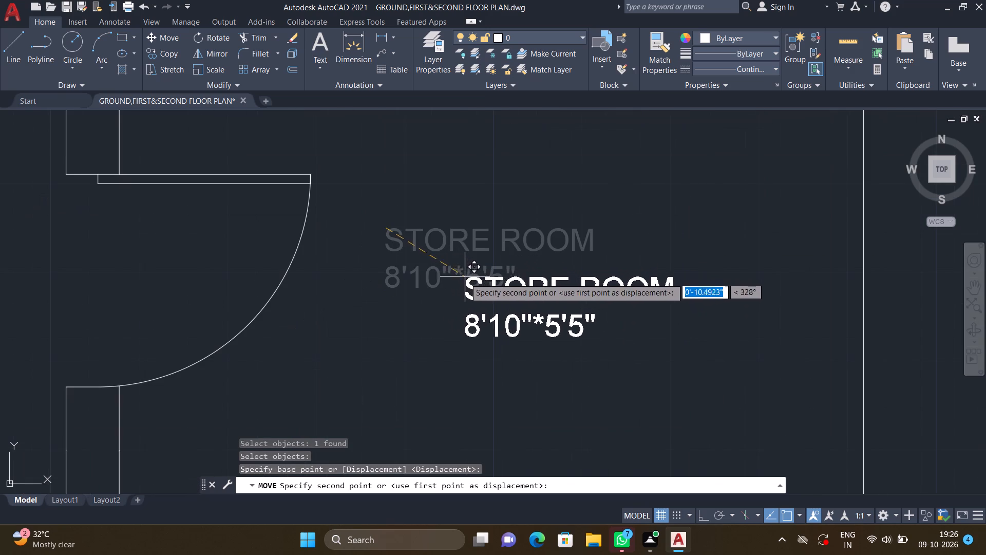
{"action": "left_click", "coordinate": [465, 278]}
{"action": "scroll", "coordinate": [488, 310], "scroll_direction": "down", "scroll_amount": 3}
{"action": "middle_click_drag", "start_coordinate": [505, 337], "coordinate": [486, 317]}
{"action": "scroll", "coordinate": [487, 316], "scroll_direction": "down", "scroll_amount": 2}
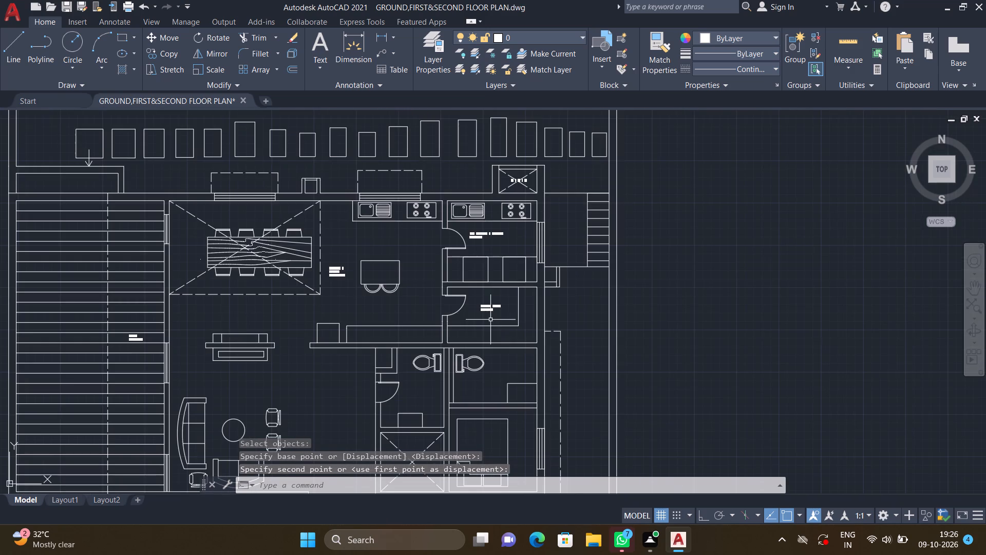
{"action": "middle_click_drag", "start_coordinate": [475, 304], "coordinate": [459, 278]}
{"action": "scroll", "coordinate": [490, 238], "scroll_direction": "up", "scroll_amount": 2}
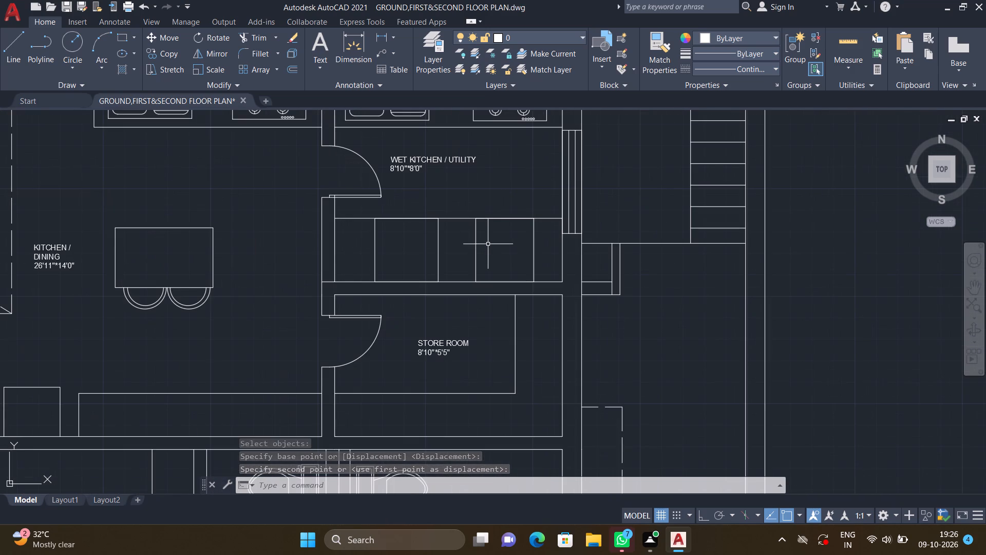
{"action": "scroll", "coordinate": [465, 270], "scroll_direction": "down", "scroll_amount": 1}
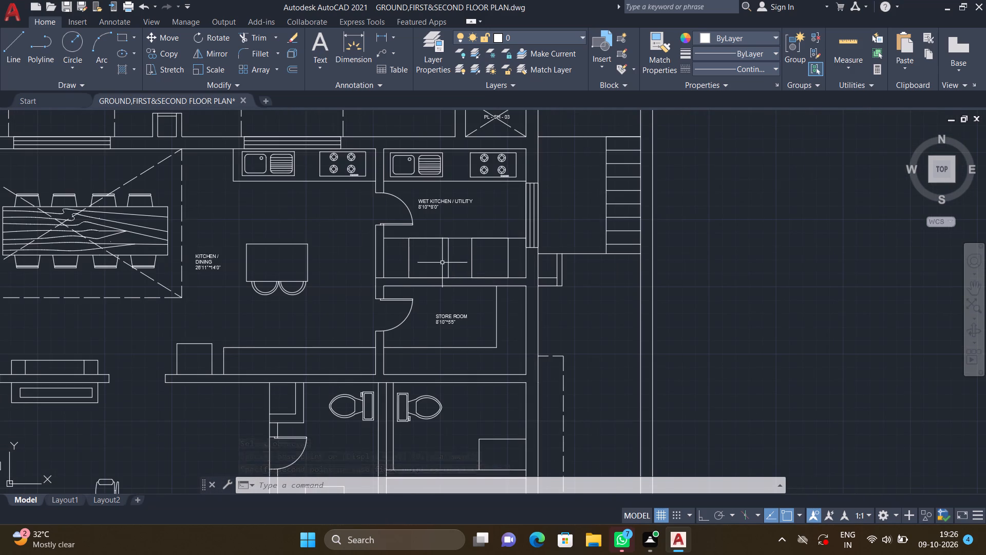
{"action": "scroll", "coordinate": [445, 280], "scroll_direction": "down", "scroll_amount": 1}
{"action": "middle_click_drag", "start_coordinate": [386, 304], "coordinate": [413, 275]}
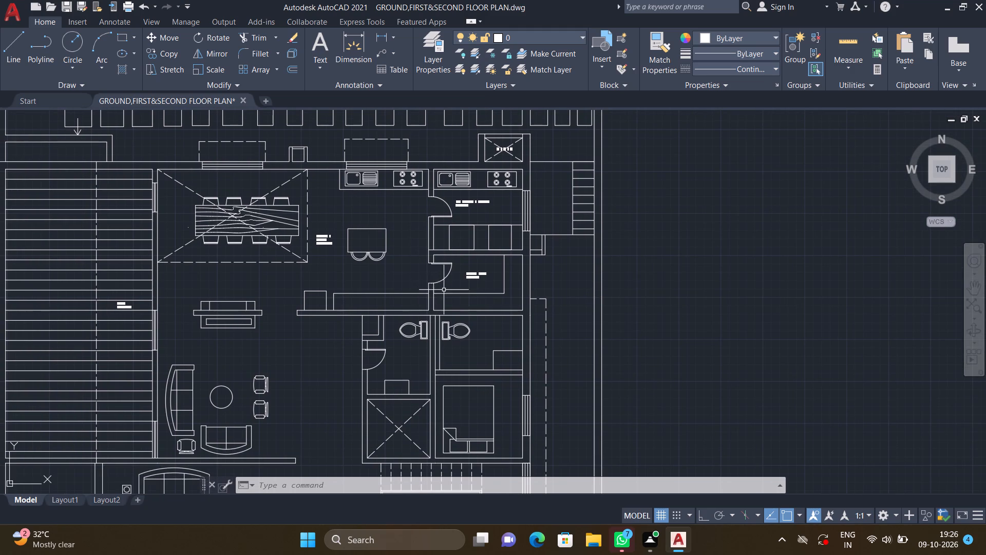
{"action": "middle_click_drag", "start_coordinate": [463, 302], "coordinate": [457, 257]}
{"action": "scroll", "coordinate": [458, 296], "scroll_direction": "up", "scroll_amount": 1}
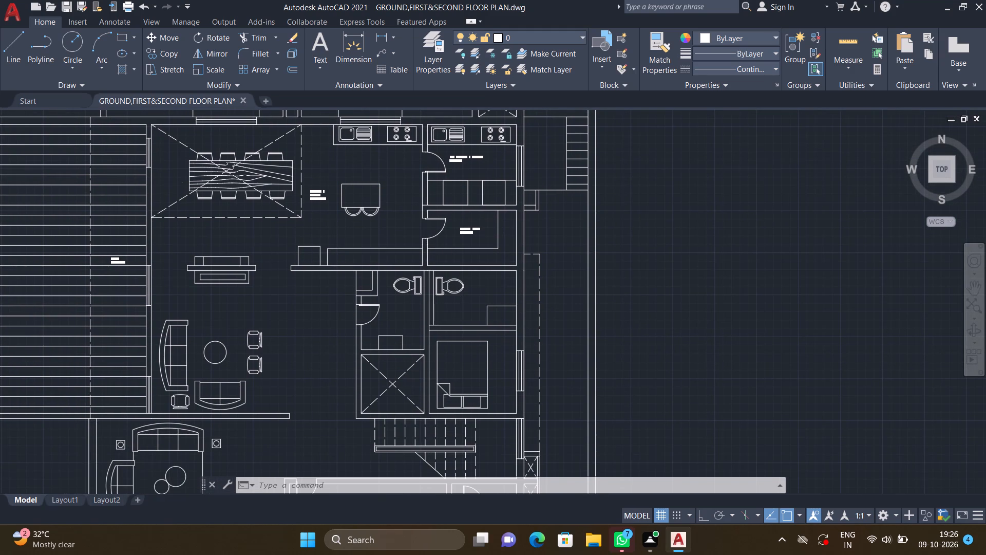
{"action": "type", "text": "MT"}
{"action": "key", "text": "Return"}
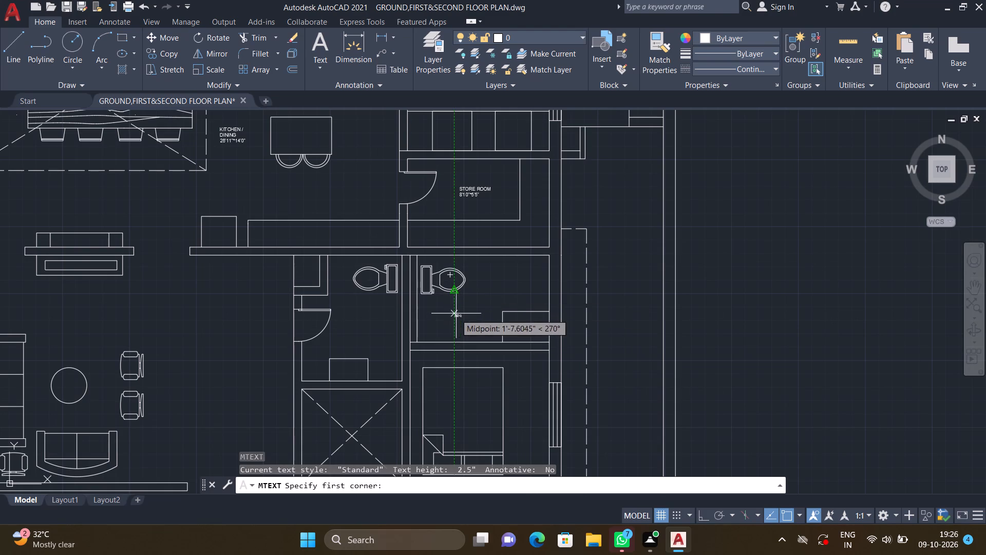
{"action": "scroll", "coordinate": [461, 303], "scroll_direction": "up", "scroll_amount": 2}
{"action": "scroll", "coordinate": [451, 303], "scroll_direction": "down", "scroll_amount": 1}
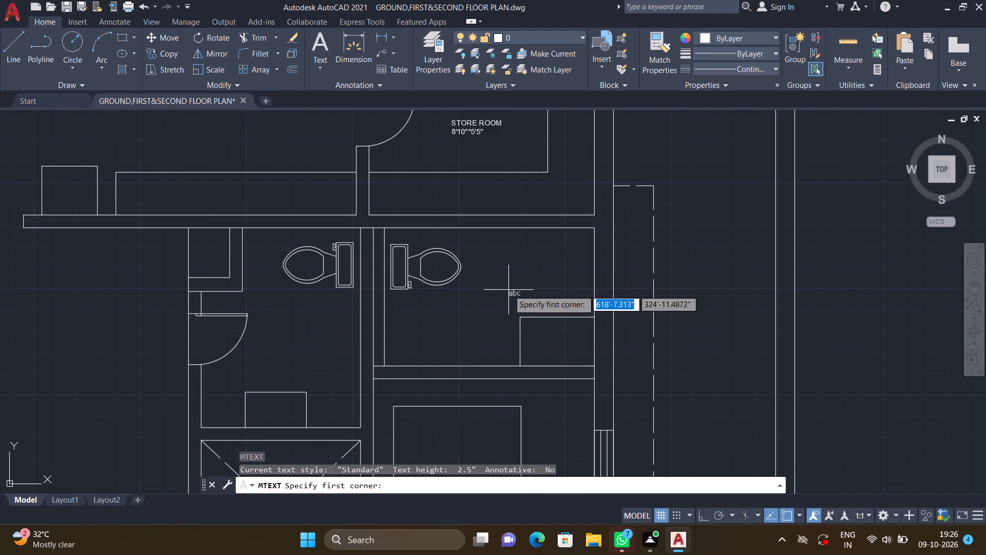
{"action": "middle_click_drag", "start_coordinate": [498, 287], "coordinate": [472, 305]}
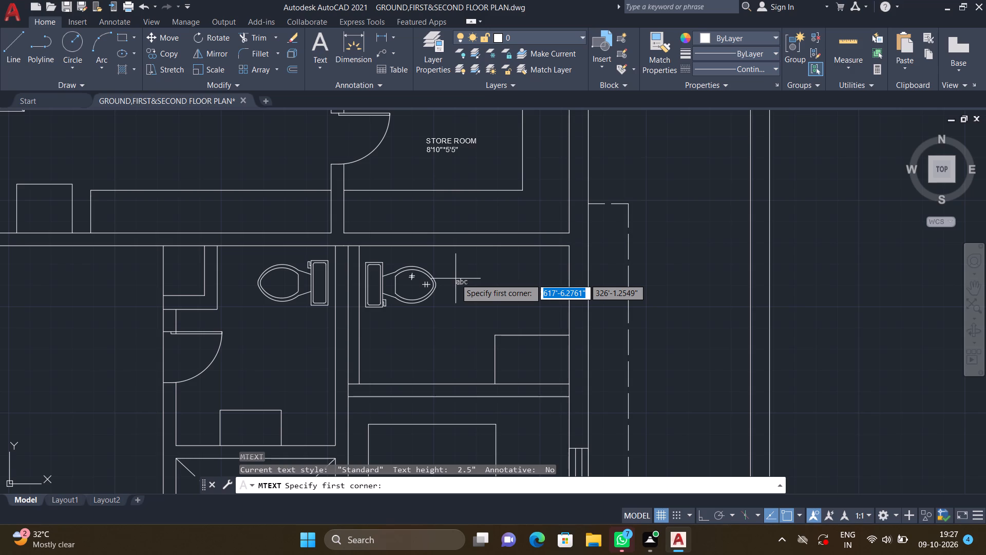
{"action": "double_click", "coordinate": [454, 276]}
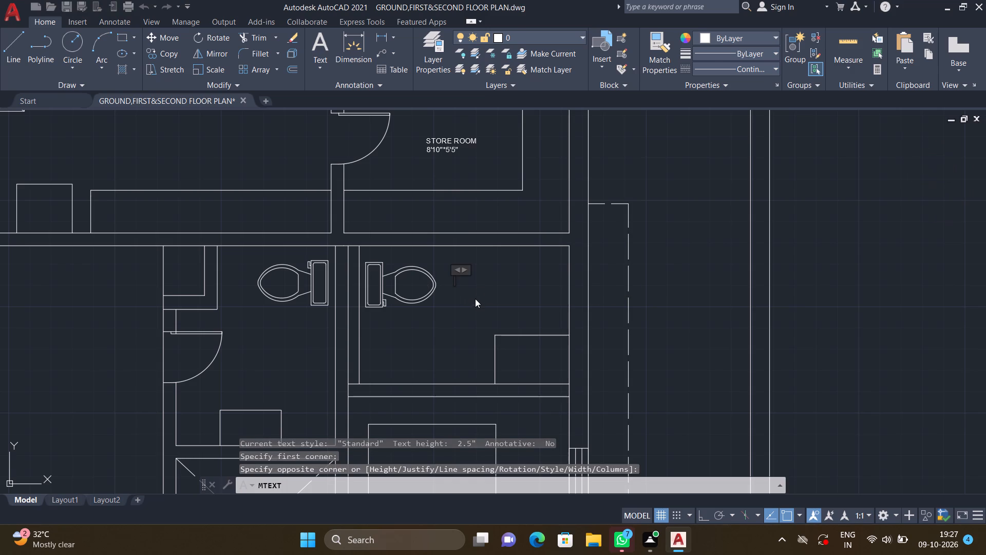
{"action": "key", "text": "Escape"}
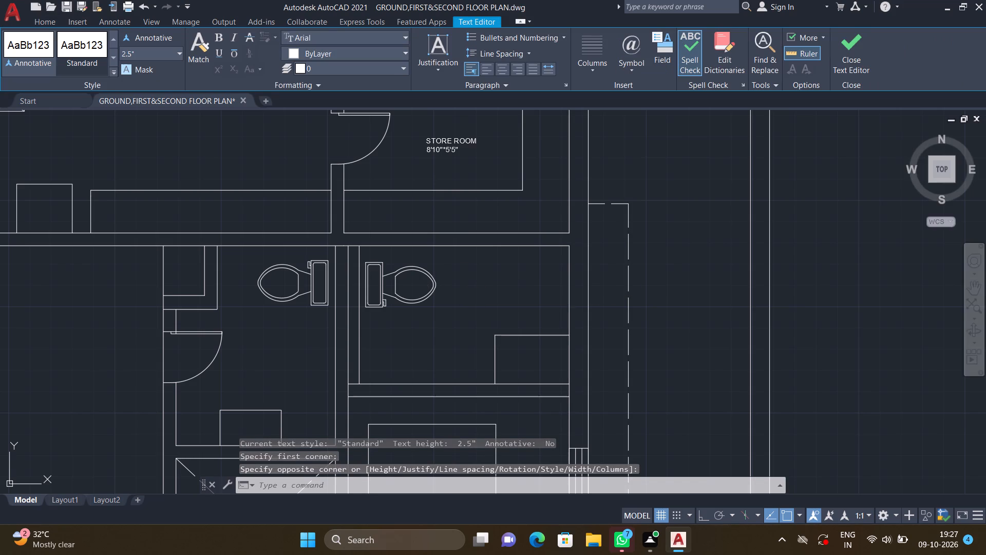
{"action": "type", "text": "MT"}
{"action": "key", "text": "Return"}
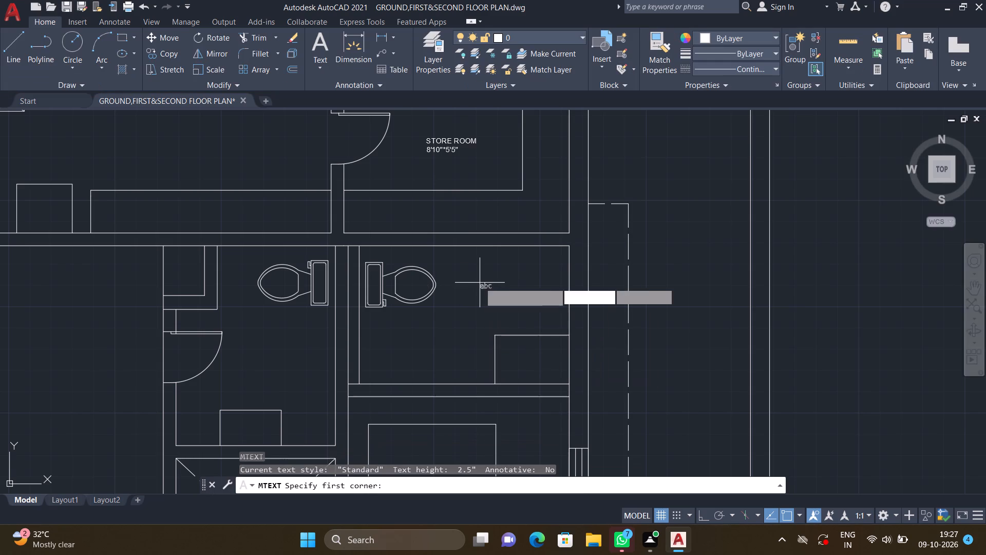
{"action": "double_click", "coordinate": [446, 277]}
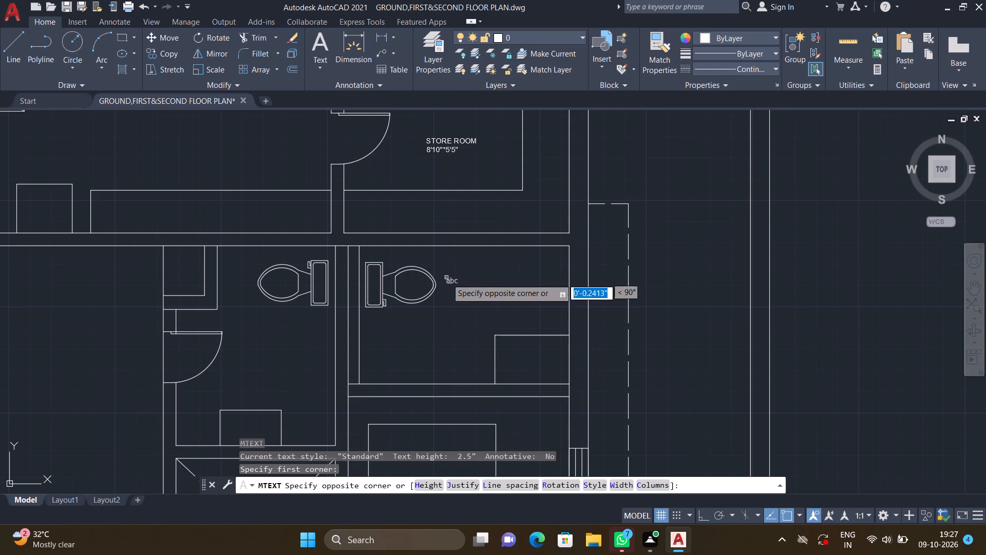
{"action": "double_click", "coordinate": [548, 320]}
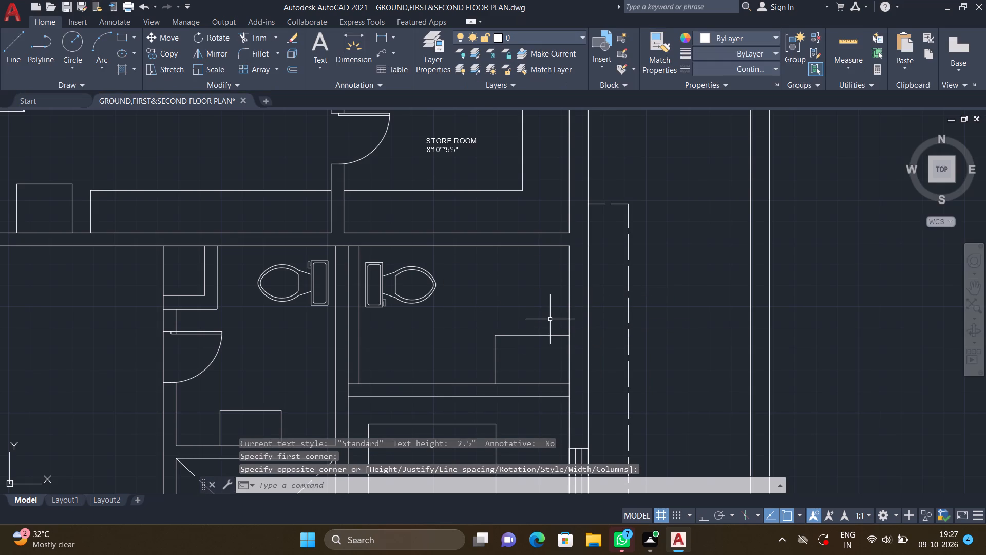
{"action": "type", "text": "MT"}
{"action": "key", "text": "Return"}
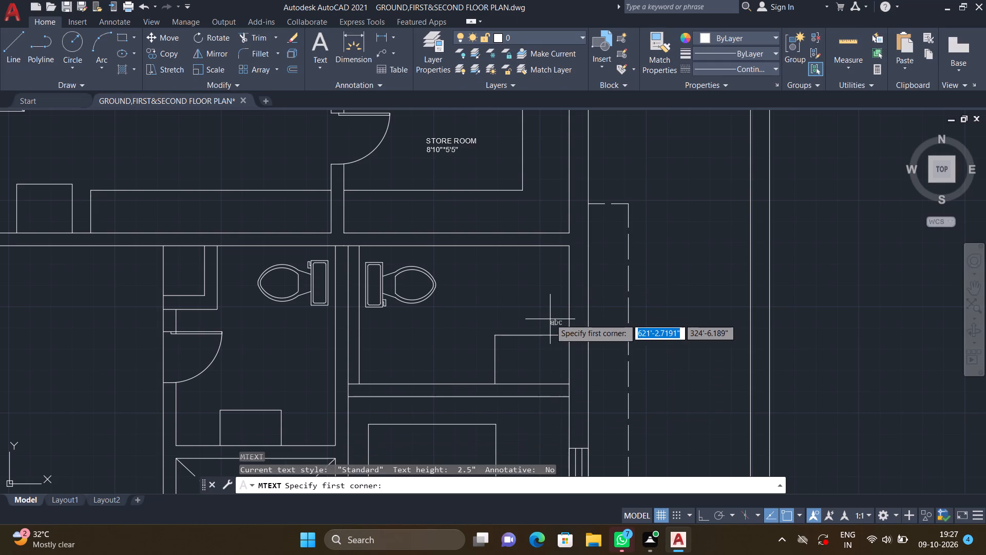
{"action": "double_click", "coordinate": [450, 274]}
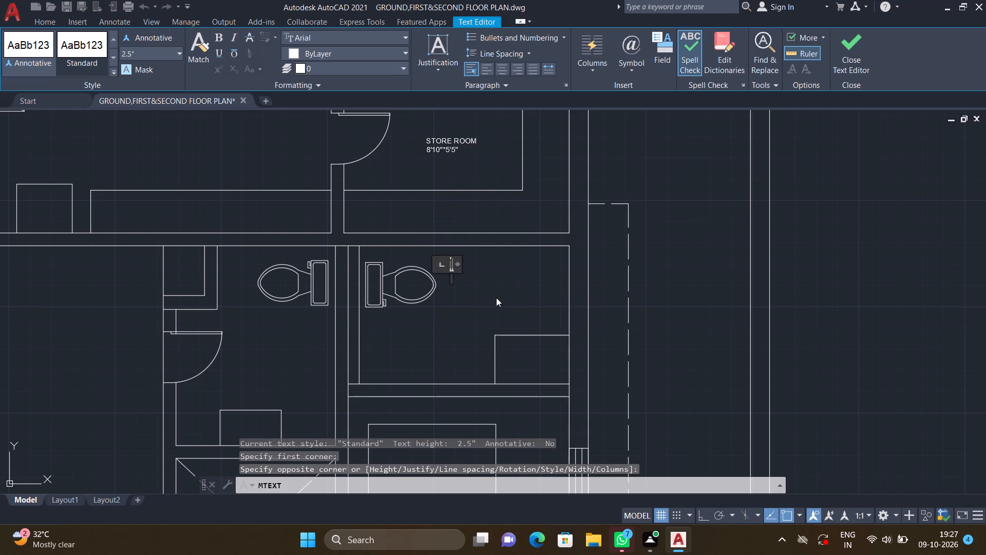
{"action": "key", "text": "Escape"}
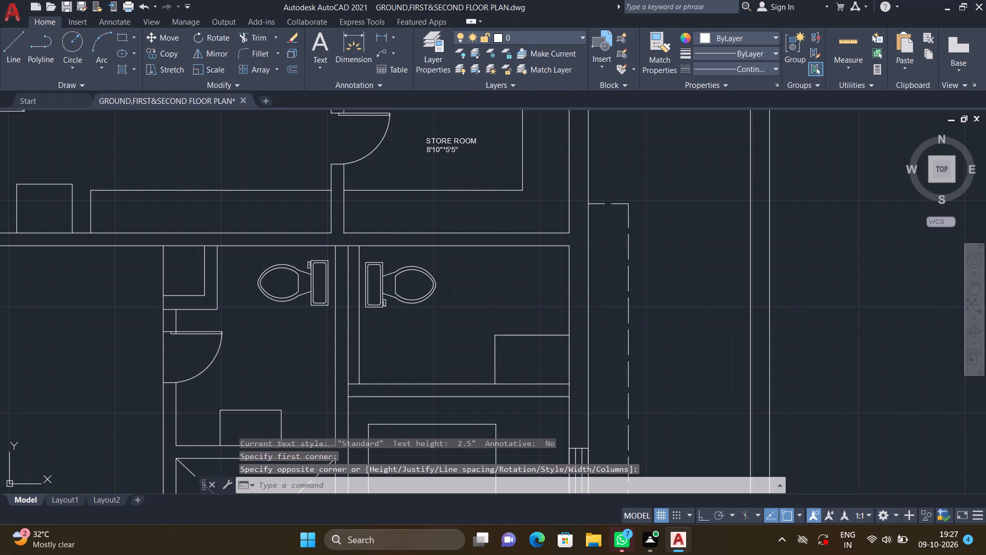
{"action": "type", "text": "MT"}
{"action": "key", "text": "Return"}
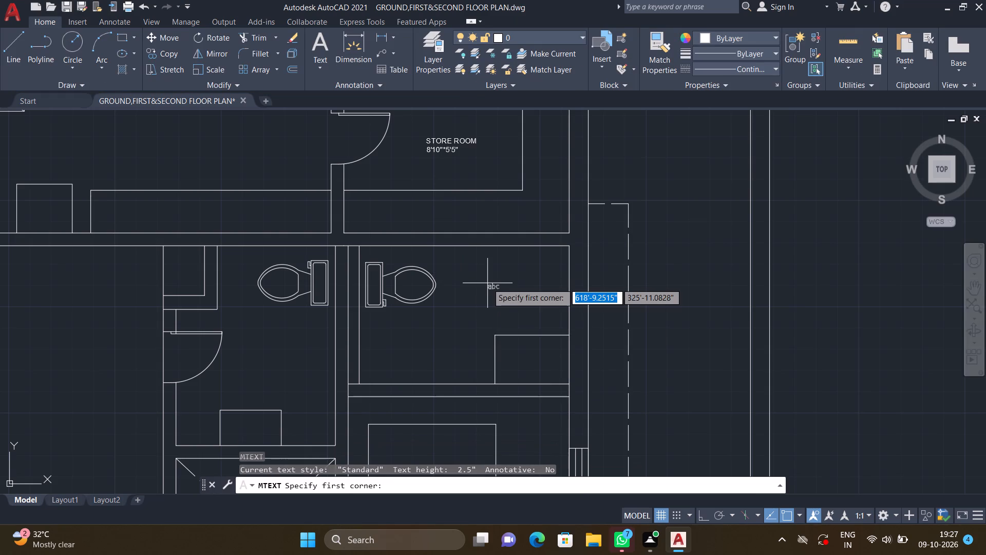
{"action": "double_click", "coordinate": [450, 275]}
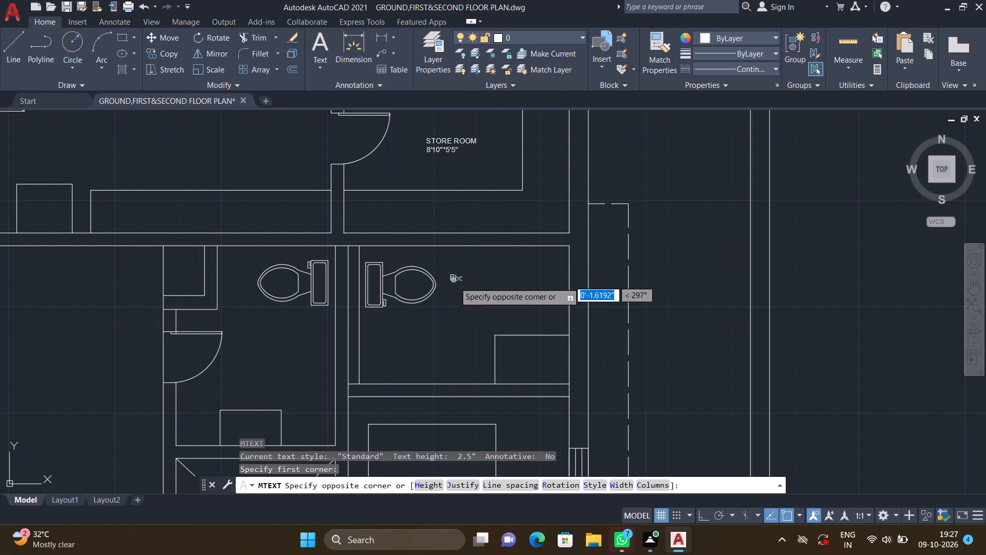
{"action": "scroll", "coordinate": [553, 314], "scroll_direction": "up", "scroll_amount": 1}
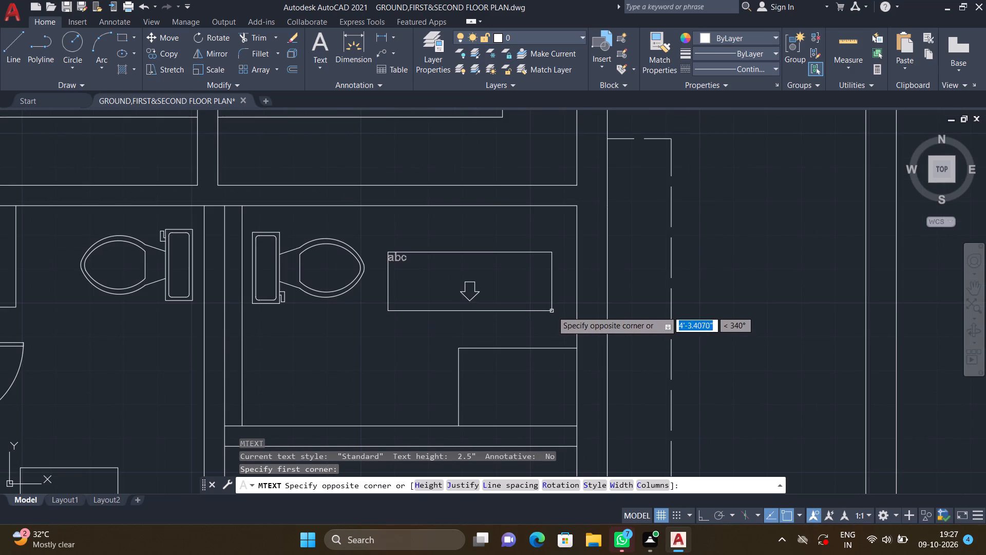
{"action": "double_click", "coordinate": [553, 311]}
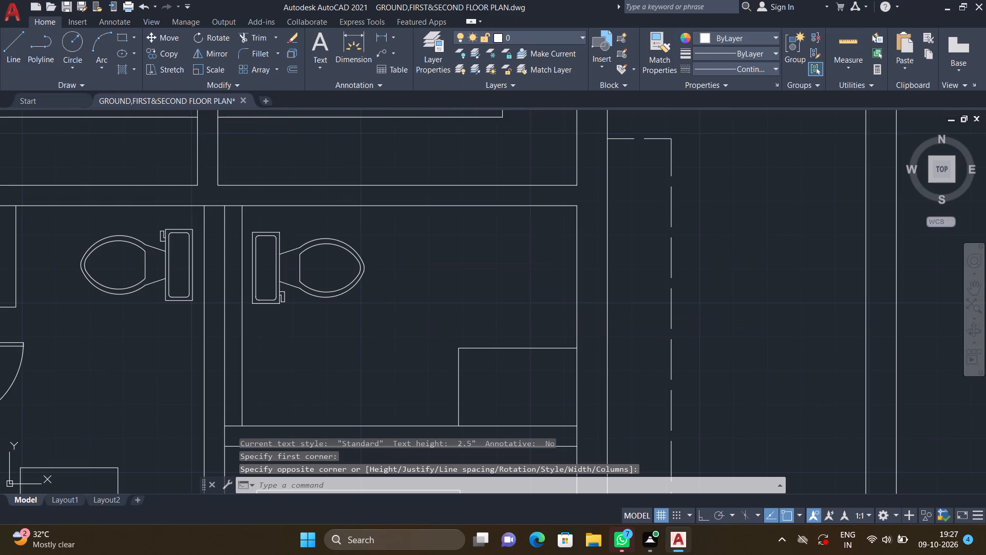
Start a multiline text box beside the WC in the toilet directly south of the store room.
{"action": "type", "text": "MT"}
{"action": "key", "text": "Return"}
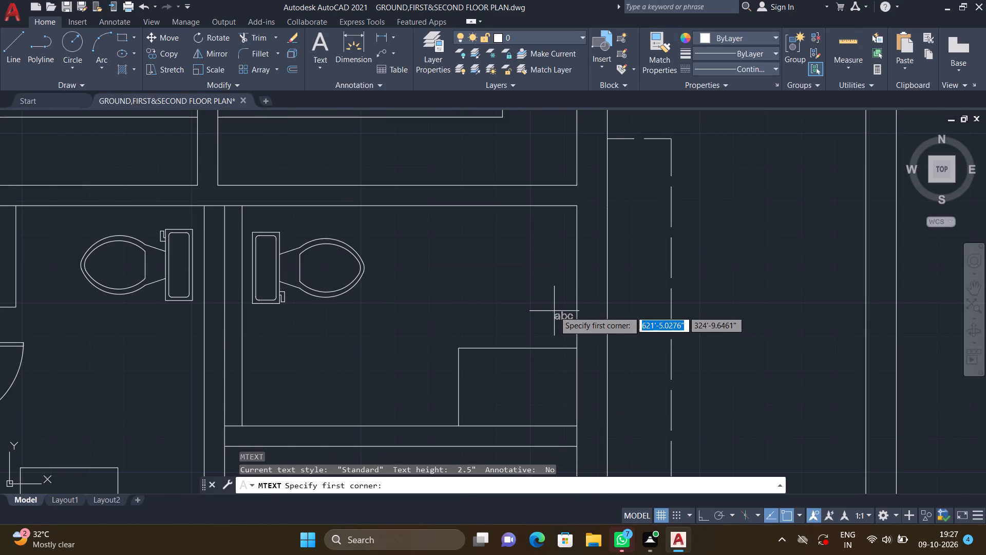
{"action": "double_click", "coordinate": [384, 261]}
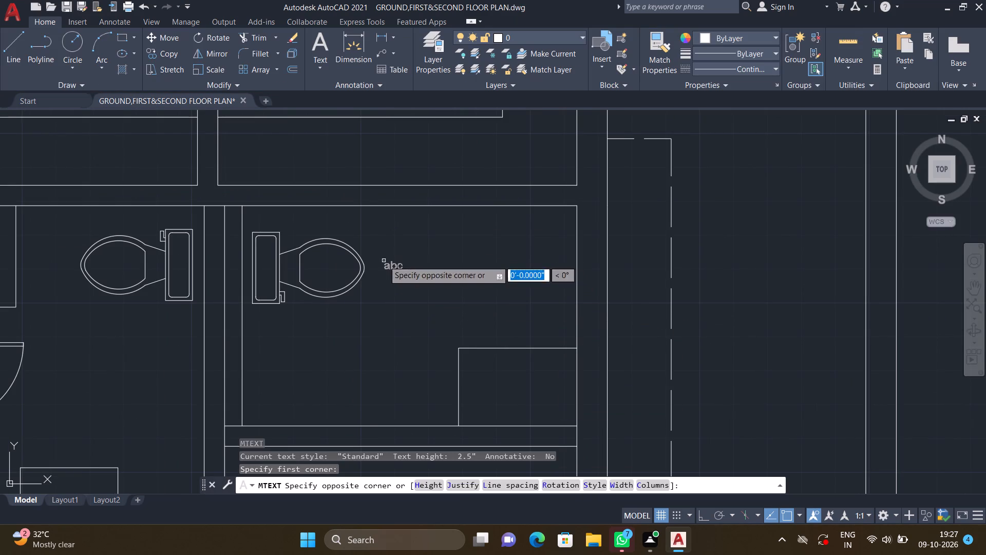
{"action": "left_click", "coordinate": [558, 311]}
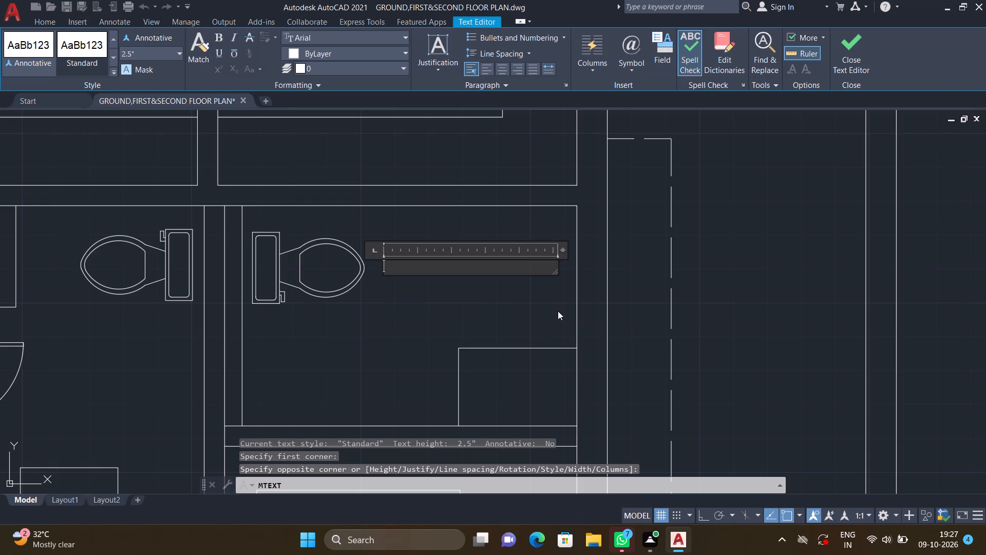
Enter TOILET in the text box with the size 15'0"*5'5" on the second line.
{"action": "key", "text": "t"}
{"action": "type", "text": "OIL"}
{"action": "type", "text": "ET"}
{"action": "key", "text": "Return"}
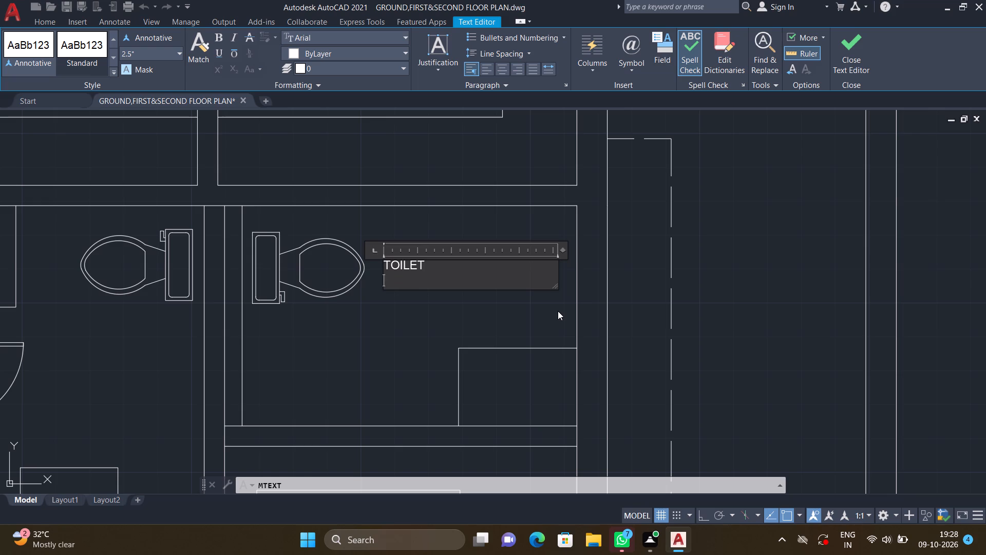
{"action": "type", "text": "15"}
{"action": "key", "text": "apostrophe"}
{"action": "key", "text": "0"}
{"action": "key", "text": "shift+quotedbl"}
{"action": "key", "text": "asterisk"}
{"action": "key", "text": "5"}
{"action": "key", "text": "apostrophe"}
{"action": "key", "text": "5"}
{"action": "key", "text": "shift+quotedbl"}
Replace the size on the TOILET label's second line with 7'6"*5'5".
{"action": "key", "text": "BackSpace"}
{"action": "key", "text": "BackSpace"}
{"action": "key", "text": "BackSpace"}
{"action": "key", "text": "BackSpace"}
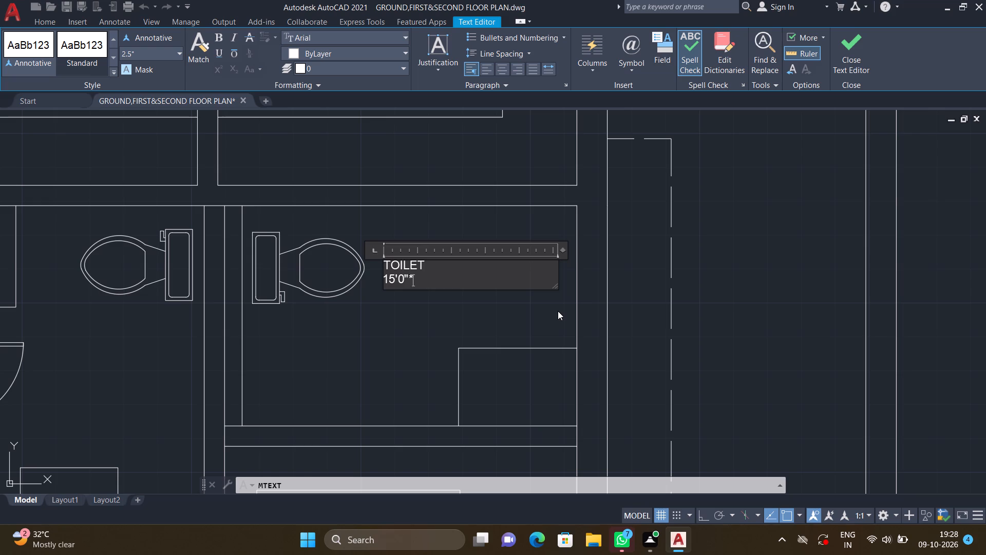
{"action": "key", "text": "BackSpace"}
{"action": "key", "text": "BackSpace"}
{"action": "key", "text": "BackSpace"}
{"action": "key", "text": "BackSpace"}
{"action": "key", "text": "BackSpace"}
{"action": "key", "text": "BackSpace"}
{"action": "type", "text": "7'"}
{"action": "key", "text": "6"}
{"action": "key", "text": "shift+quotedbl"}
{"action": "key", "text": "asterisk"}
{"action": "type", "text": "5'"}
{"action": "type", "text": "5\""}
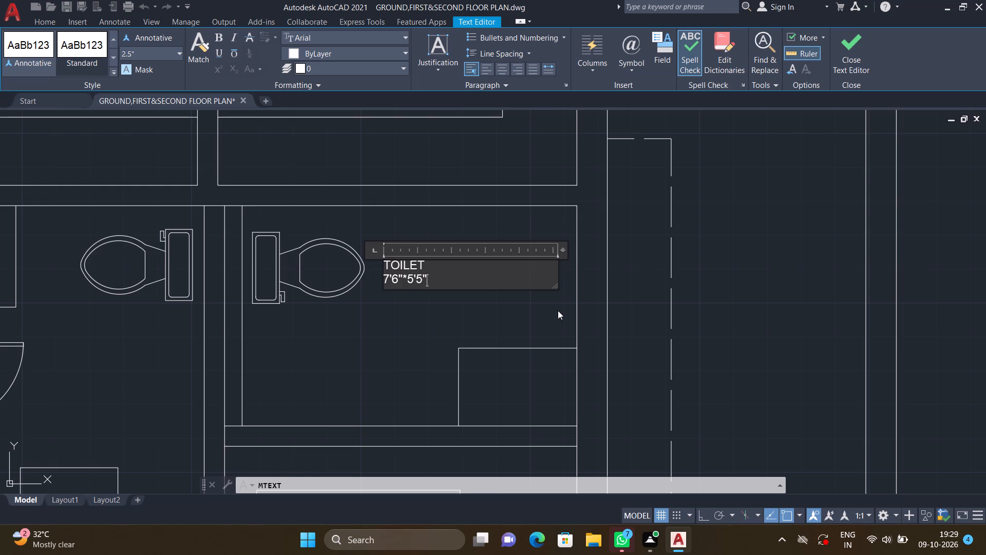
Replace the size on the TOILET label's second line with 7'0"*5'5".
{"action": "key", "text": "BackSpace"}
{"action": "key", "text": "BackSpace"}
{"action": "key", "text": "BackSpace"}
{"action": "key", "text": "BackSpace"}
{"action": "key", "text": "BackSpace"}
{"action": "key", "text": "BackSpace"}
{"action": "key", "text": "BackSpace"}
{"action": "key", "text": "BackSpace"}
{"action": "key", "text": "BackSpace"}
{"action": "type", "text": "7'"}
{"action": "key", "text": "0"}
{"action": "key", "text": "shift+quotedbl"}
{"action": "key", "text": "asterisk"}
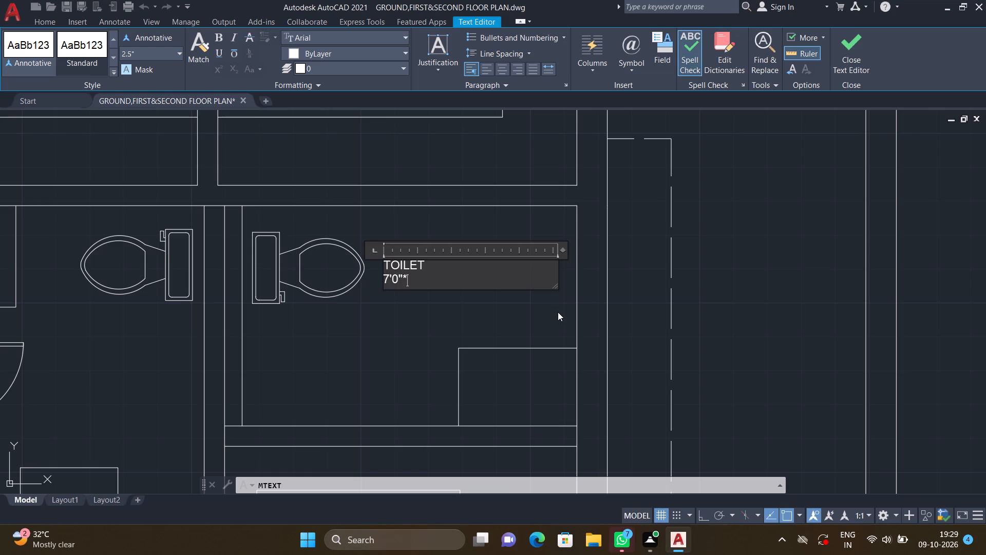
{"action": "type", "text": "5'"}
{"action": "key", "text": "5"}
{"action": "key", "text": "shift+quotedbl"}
Clear the label name and size from the open text box beside the WC, leaving it empty.
{"action": "key", "text": "BackSpace"}
{"action": "key", "text": "BackSpace"}
{"action": "key", "text": "BackSpace"}
{"action": "key", "text": "BackSpace"}
{"action": "key", "text": "BackSpace"}
{"action": "key", "text": "BackSpace"}
{"action": "key", "text": "BackSpace"}
{"action": "key", "text": "BackSpace"}
{"action": "key", "text": "BackSpace"}
{"action": "key", "text": "BackSpace"}
{"action": "key", "text": "BackSpace"}
{"action": "key", "text": "BackSpace"}
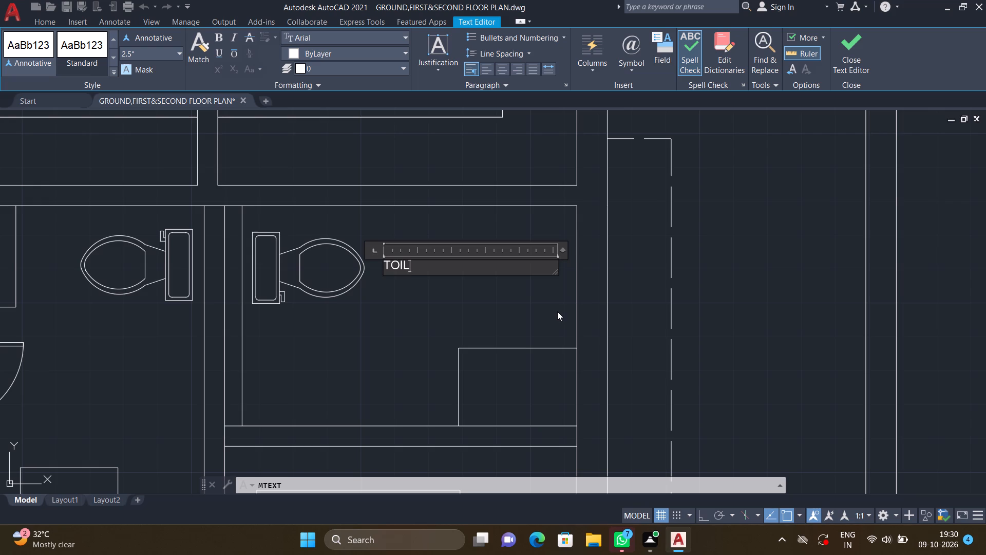
{"action": "key", "text": "BackSpace"}
{"action": "key", "text": "BackSpace"}
{"action": "key", "text": "BackSpace"}
{"action": "key", "text": "BackSpace"}
{"action": "scroll", "coordinate": [547, 298], "scroll_direction": "down", "scroll_amount": 2}
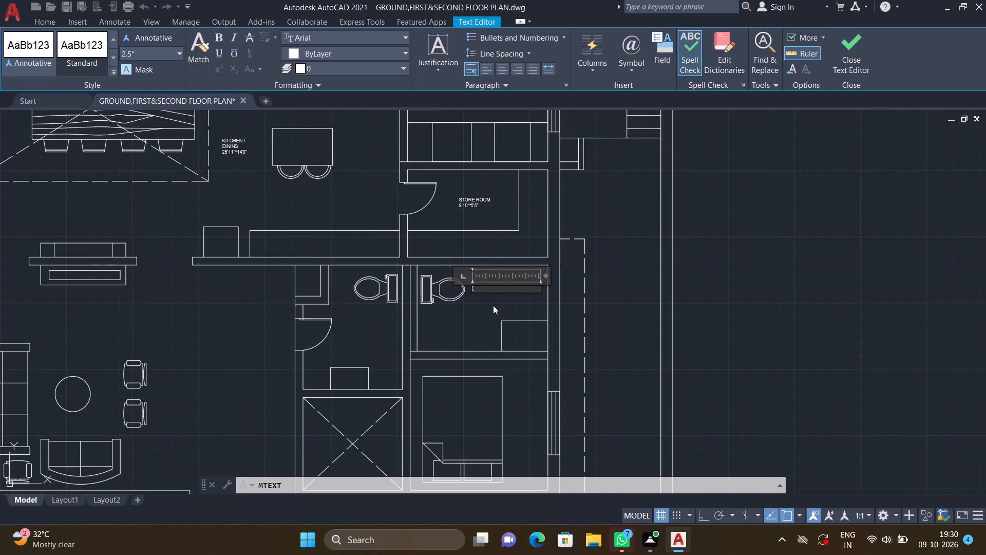
{"action": "scroll", "coordinate": [507, 284], "scroll_direction": "up", "scroll_amount": 1}
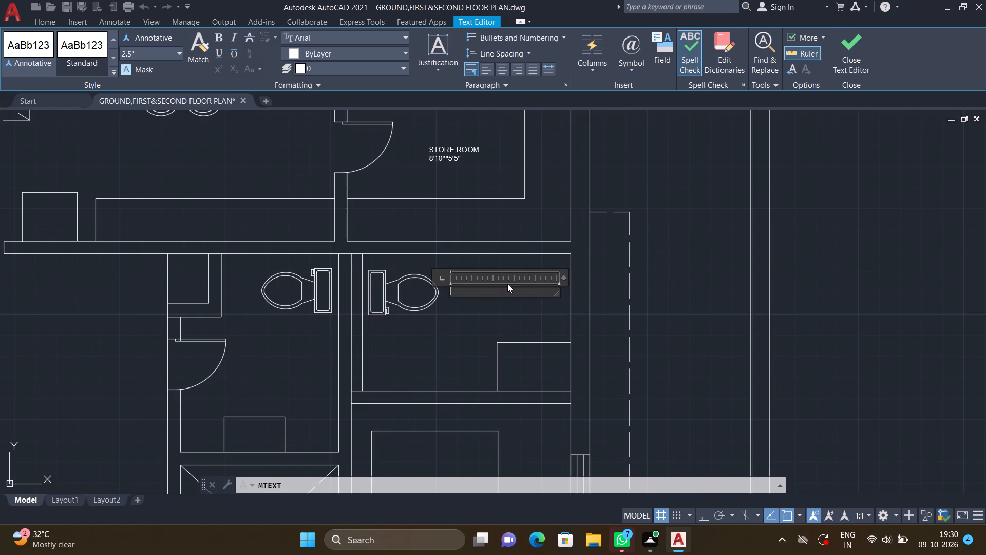
Enter SER. TOILET with the size 8'10"*5'5" on the second line and save the label.
{"action": "type", "text": "SER"}
{"action": "key", "text": "period"}
{"action": "key", "text": "space"}
{"action": "type", "text": "TOILET"}
{"action": "key", "text": "Return"}
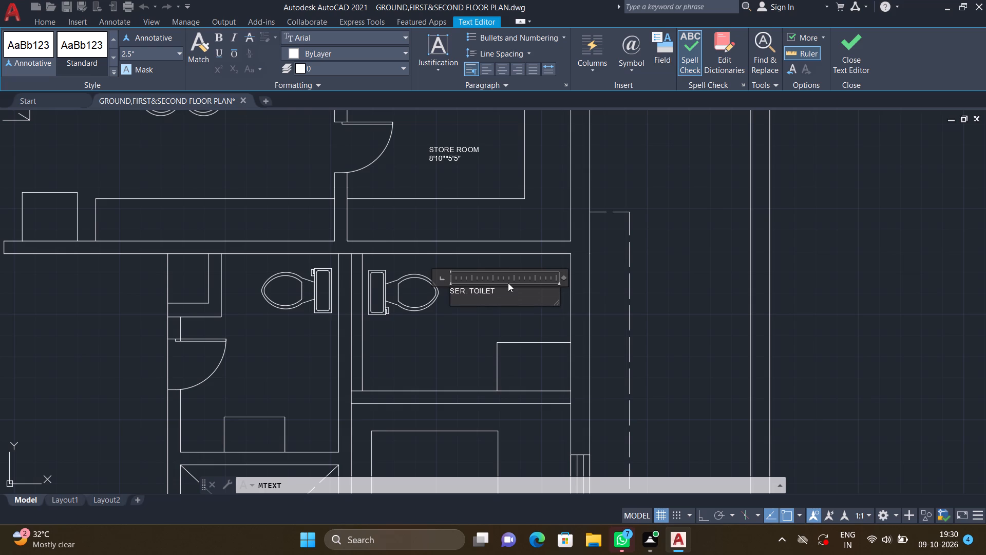
{"action": "type", "text": "8'"}
{"action": "type", "text": "10"}
{"action": "key", "text": "shift+quotedbl"}
{"action": "key", "text": "asterisk"}
{"action": "type", "text": "5'"}
{"action": "key", "text": "5"}
{"action": "key", "text": "shift+quotedbl"}
{"action": "key", "text": "Return"}
{"action": "key", "text": "Escape"}
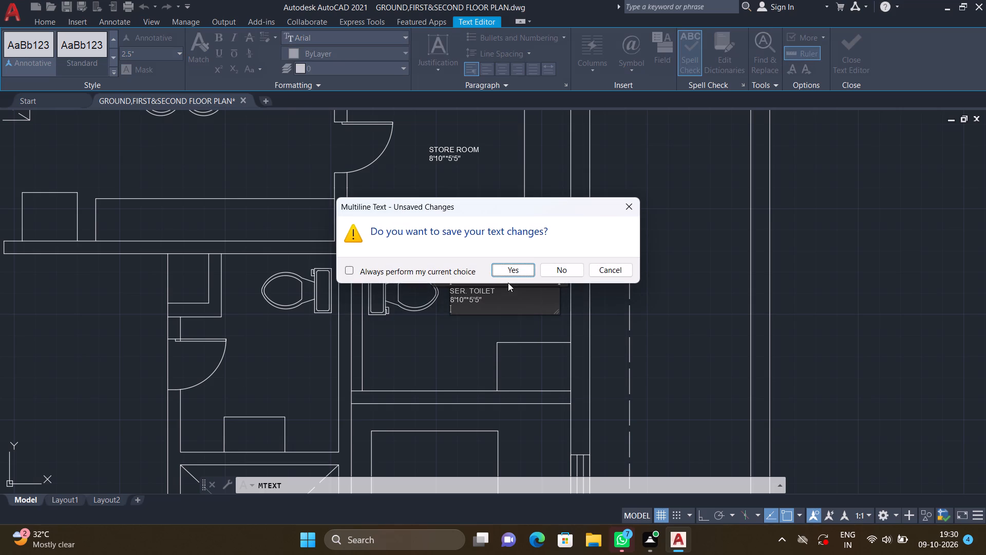
{"action": "double_click", "coordinate": [516, 265]}
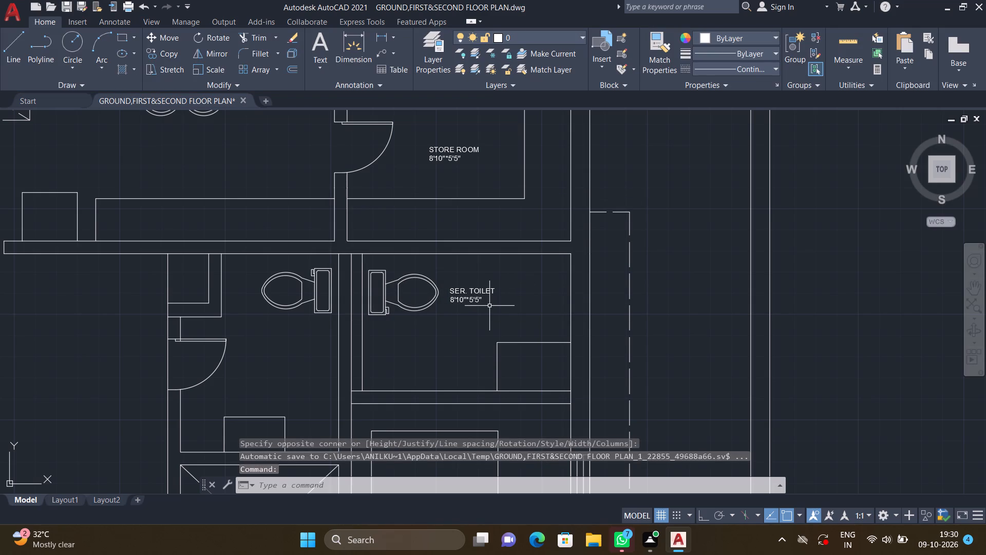
Move the SER. TOILET label slightly south within the toilet.
{"action": "key", "text": "m"}
{"action": "key", "text": "Return"}
{"action": "double_click", "coordinate": [476, 301]}
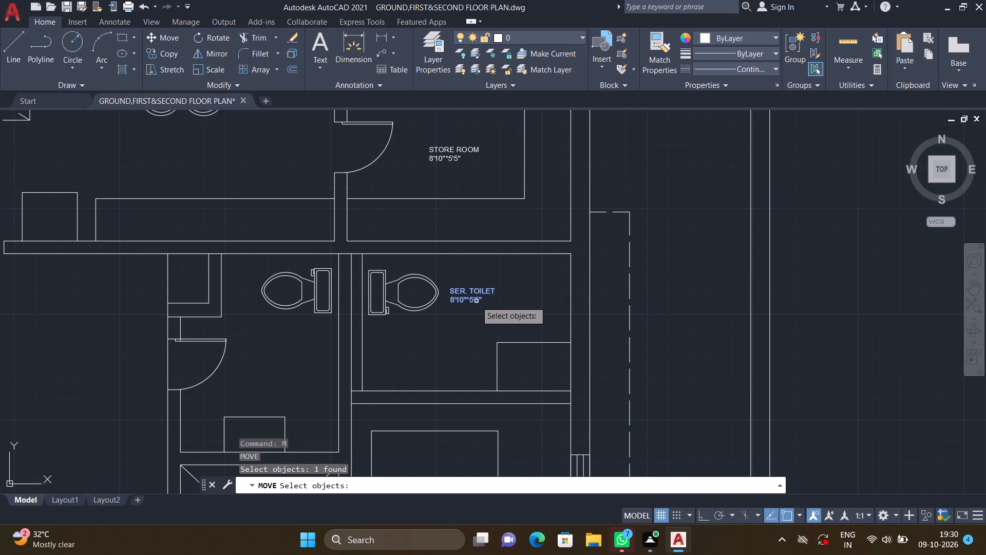
{"action": "key", "text": "Return"}
{"action": "scroll", "coordinate": [452, 290], "scroll_direction": "up", "scroll_amount": 2}
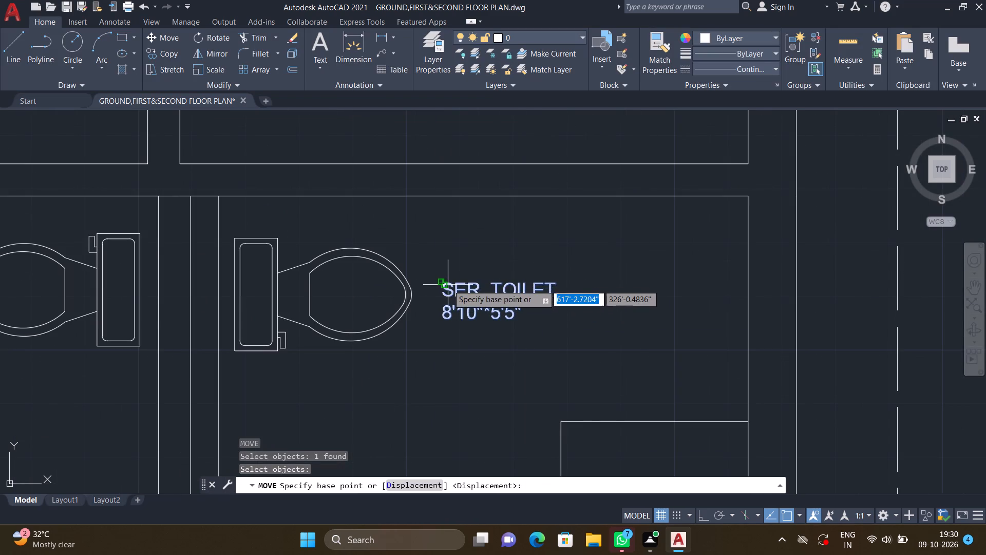
{"action": "double_click", "coordinate": [448, 285]}
{"action": "double_click", "coordinate": [476, 322]}
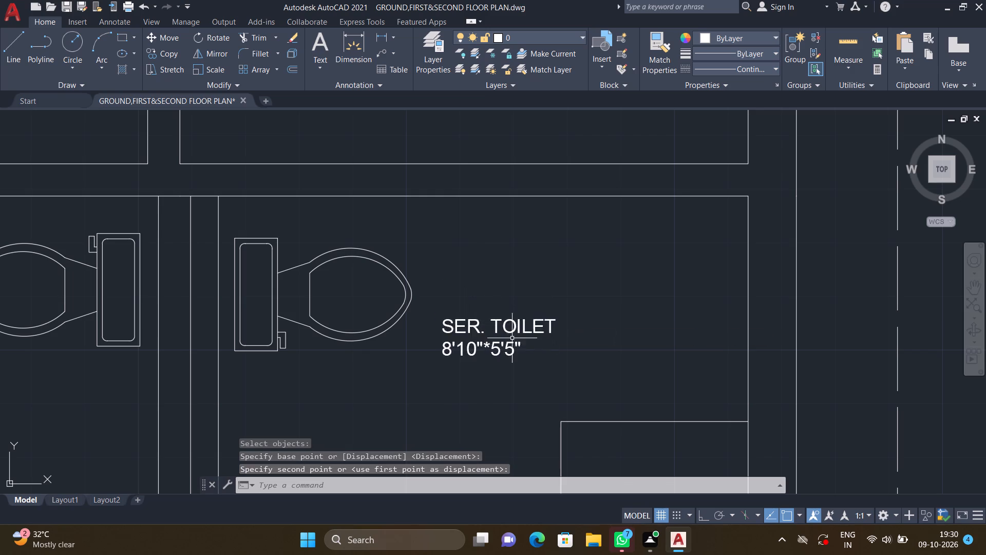
Draw a small bedside table rectangle east of the bed's pillows in the room south of the SER. TOILET.
{"action": "scroll", "coordinate": [516, 340], "scroll_direction": "down", "scroll_amount": 2}
{"action": "middle_click_drag", "start_coordinate": [477, 354], "coordinate": [474, 331]}
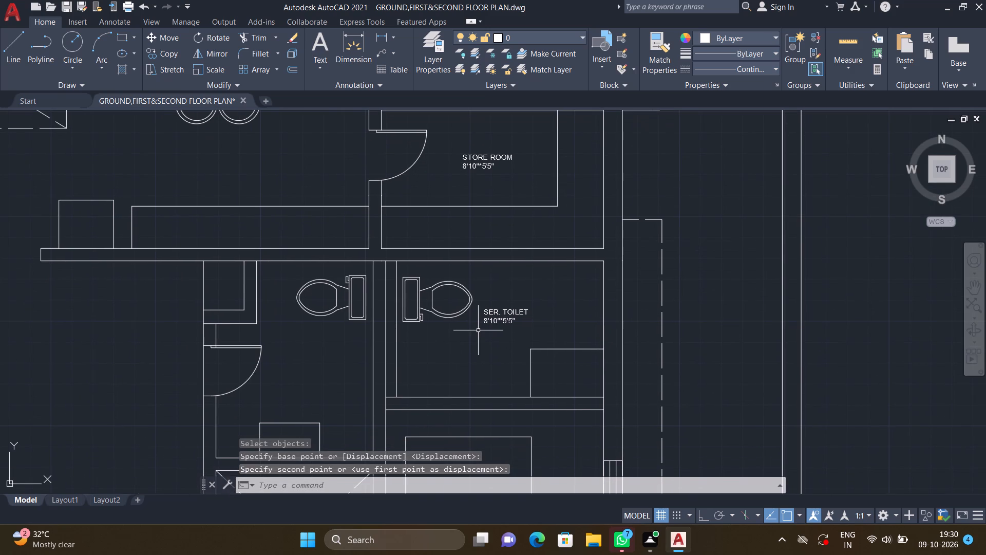
{"action": "scroll", "coordinate": [481, 342], "scroll_direction": "down", "scroll_amount": 1}
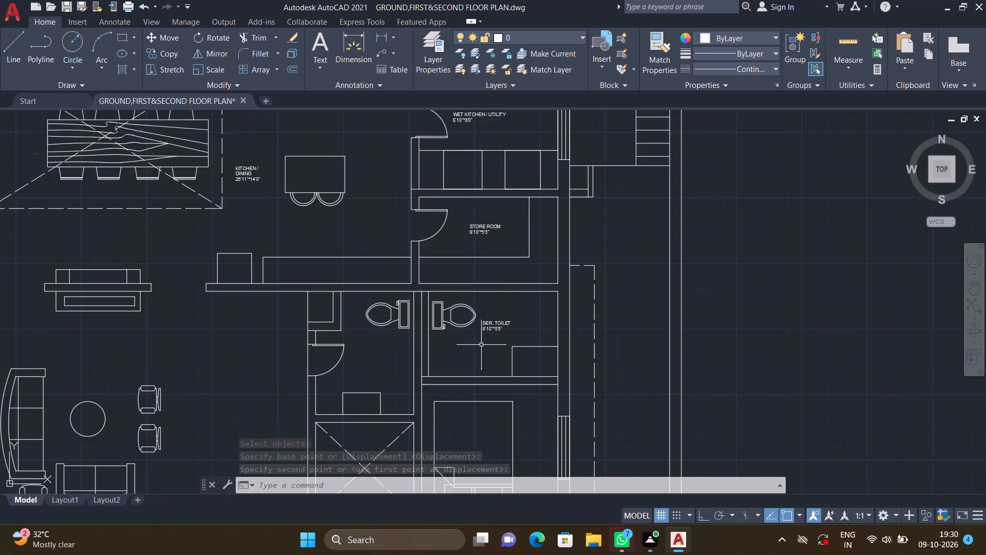
{"action": "middle_click_drag", "start_coordinate": [470, 341], "coordinate": [456, 318]}
{"action": "scroll", "coordinate": [461, 318], "scroll_direction": "down", "scroll_amount": 1}
{"action": "middle_click_drag", "start_coordinate": [451, 337], "coordinate": [439, 290]}
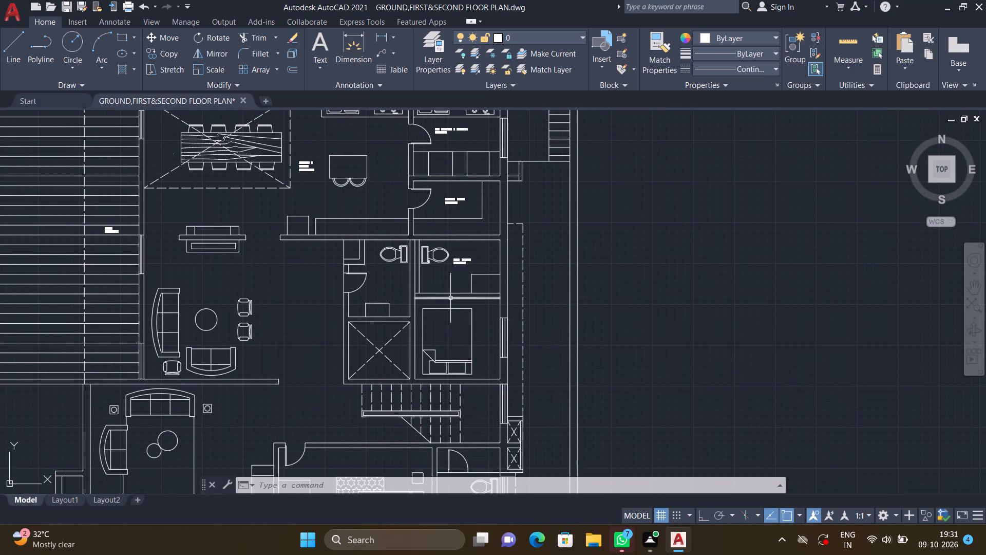
{"action": "middle_click_drag", "start_coordinate": [458, 327], "coordinate": [440, 281]}
{"action": "scroll", "coordinate": [461, 315], "scroll_direction": "up", "scroll_amount": 3}
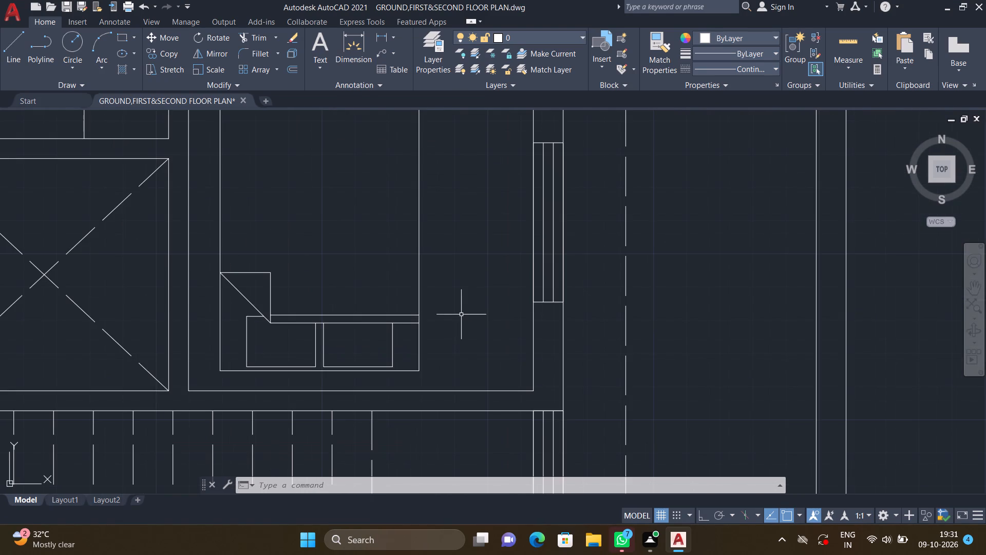
{"action": "type", "text": "REC"}
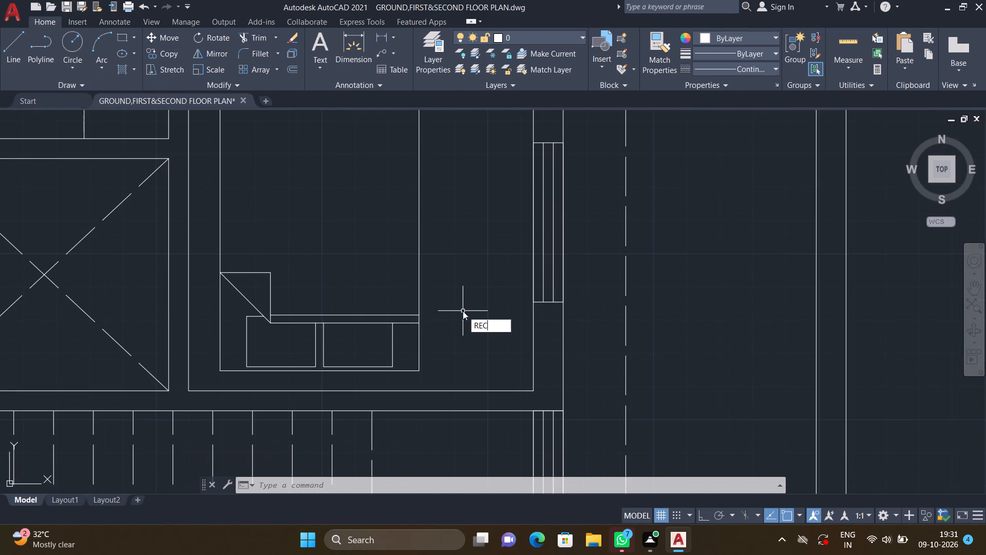
{"action": "key", "text": "Return"}
{"action": "scroll", "coordinate": [439, 326], "scroll_direction": "up", "scroll_amount": 1}
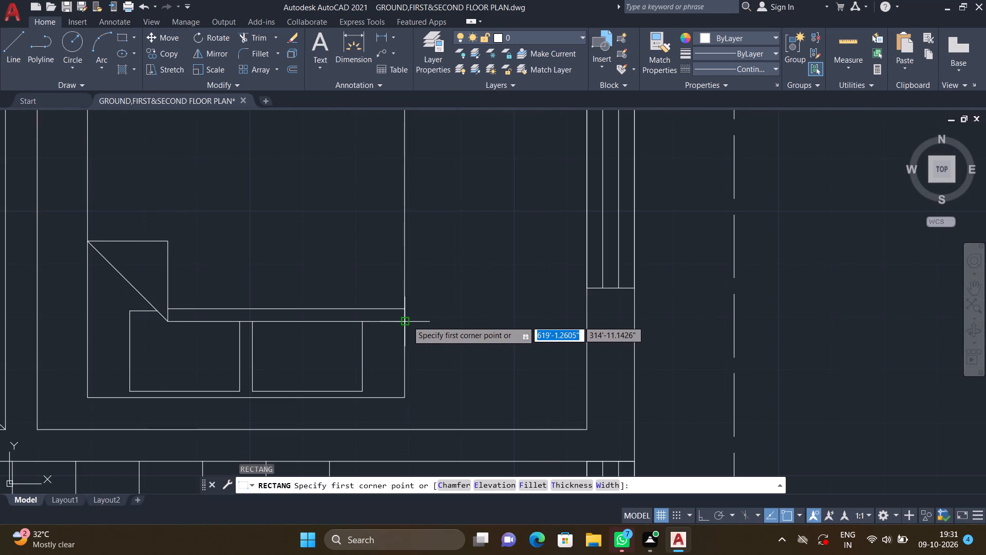
{"action": "double_click", "coordinate": [435, 323]}
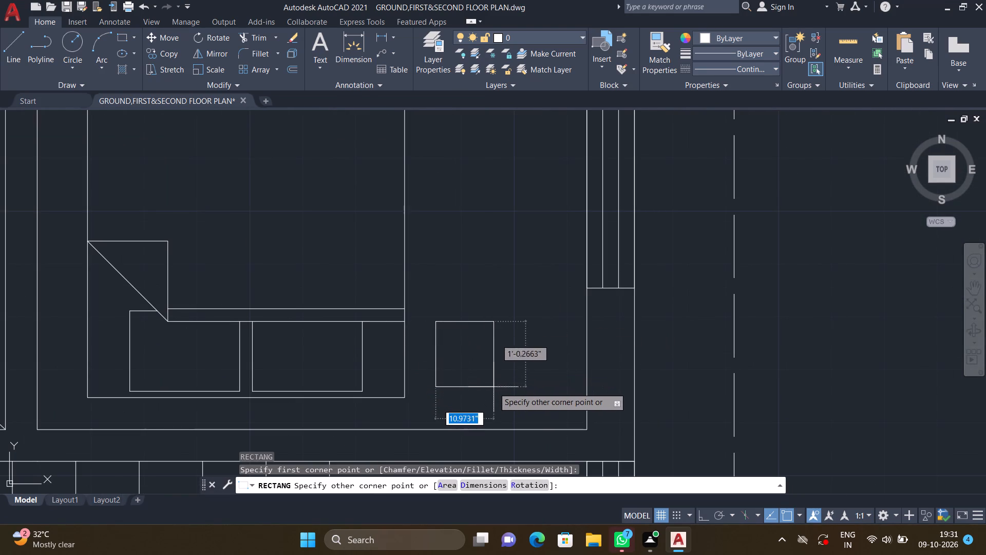
{"action": "double_click", "coordinate": [506, 398]}
Place a multiline text box over the bed in the room south of SER. TOILET and enter SERVENT ROOM.
{"action": "scroll", "coordinate": [491, 341], "scroll_direction": "down", "scroll_amount": 2}
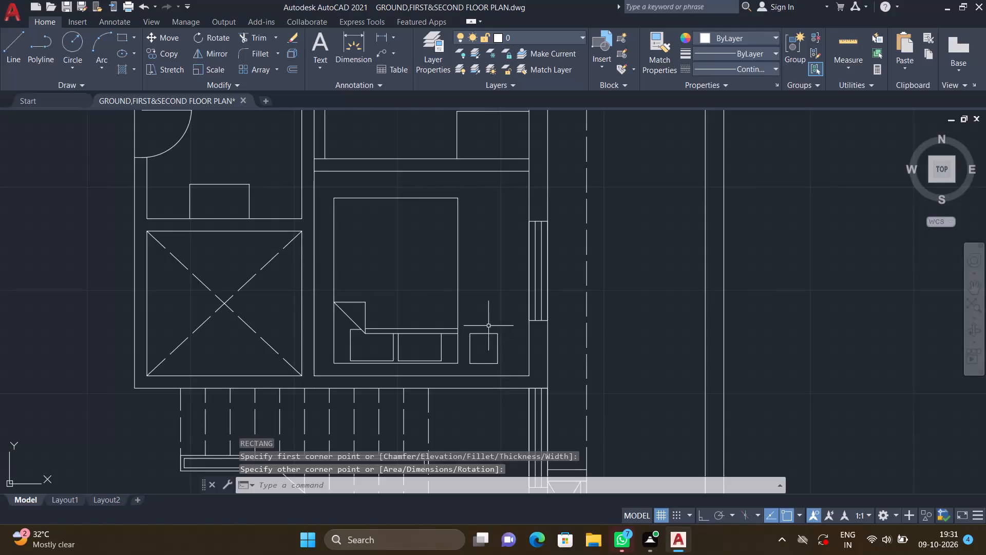
{"action": "scroll", "coordinate": [488, 321], "scroll_direction": "down", "scroll_amount": 2}
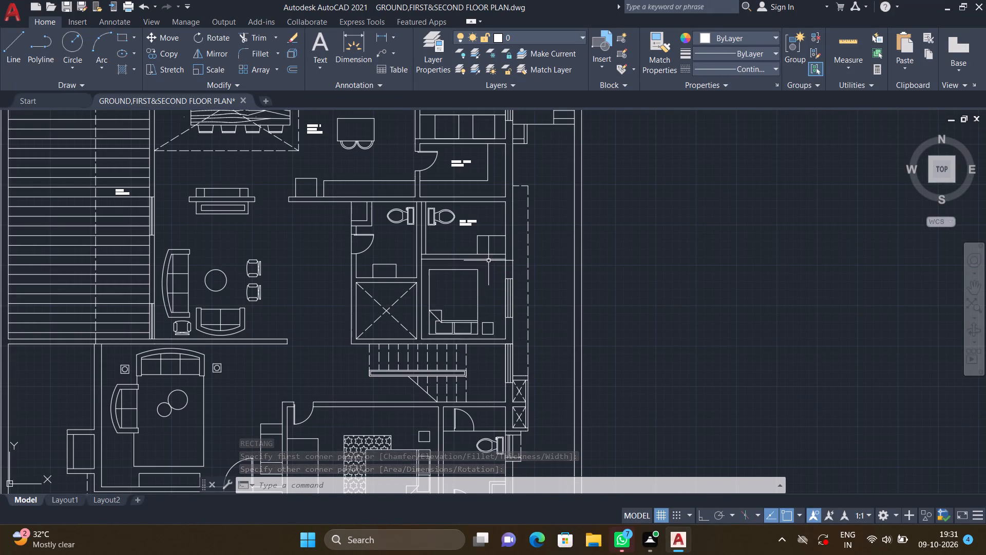
{"action": "scroll", "coordinate": [483, 271], "scroll_direction": "up", "scroll_amount": 2}
{"action": "type", "text": "MT"}
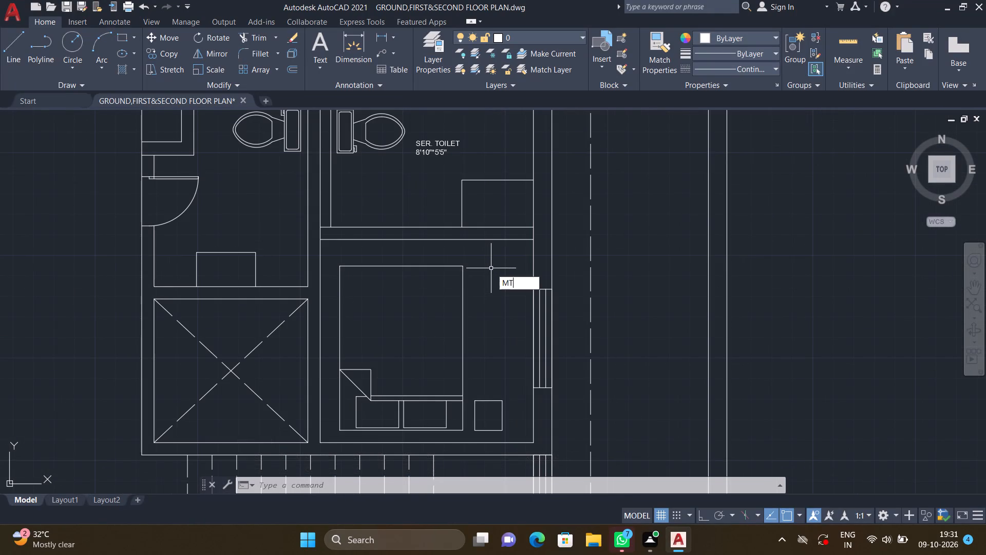
{"action": "key", "text": "Return"}
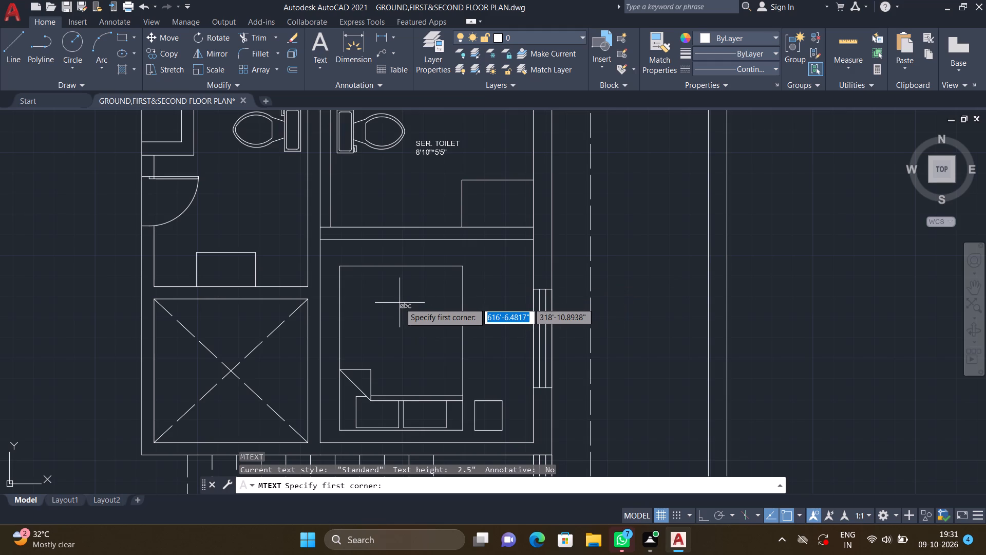
{"action": "double_click", "coordinate": [386, 302]}
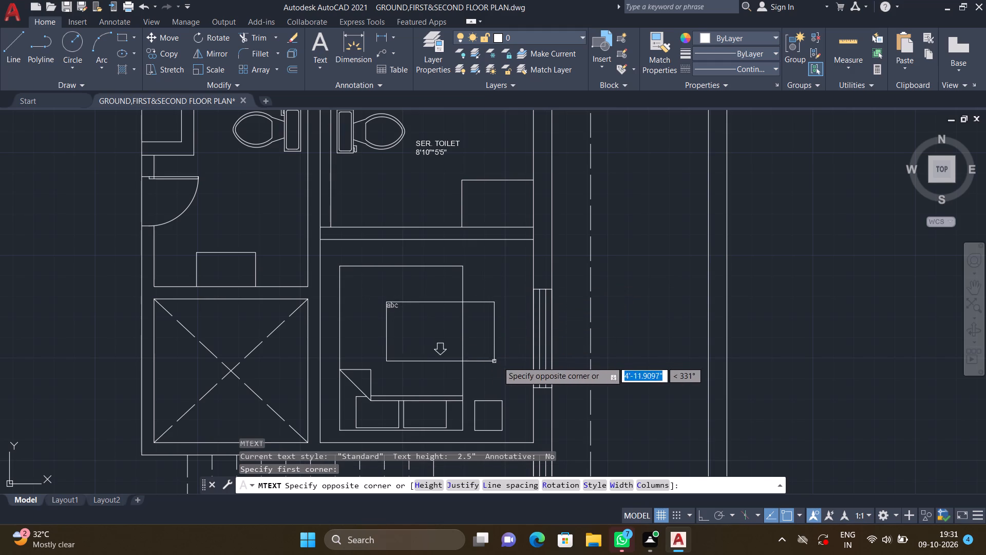
{"action": "double_click", "coordinate": [506, 355]}
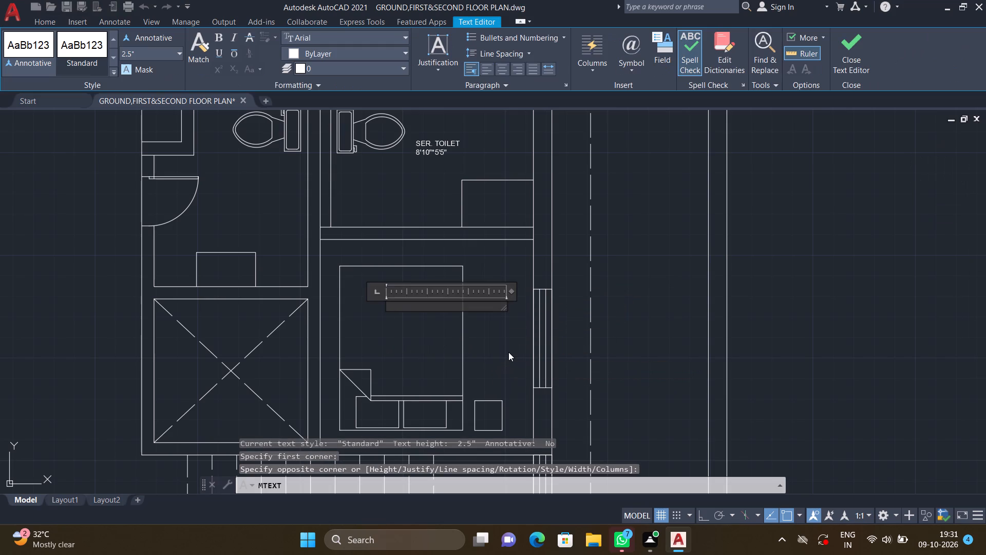
{"action": "type", "text": "SER"}
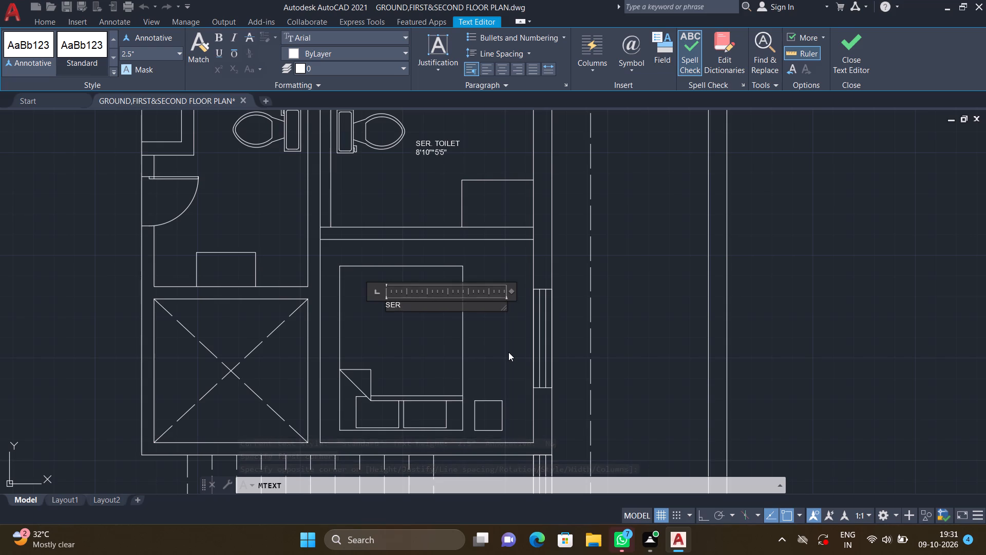
{"action": "type", "text": "VENT"}
{"action": "key", "text": "space"}
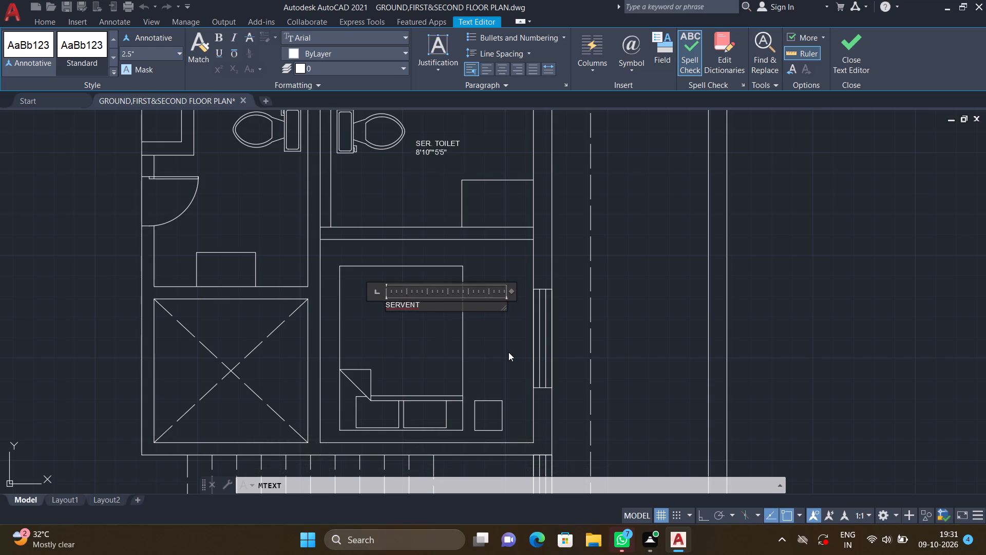
{"action": "type", "text": "ROOM"}
Add the size 8'10"*7'10" on the label's second line and save the SERVENT ROOM label.
{"action": "key", "text": "Return"}
{"action": "type", "text": "8'"}
{"action": "type", "text": "10\""}
{"action": "key", "text": "asterisk"}
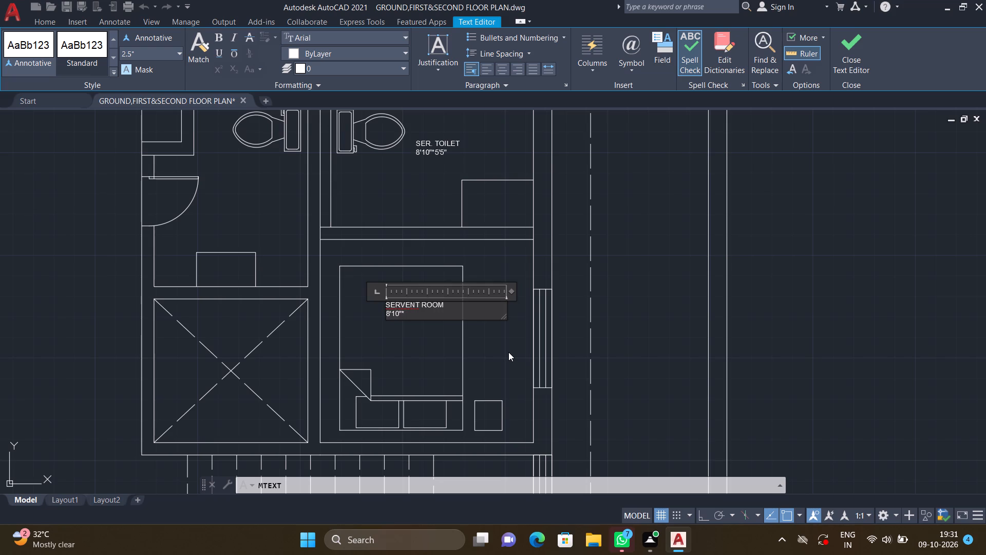
{"action": "type", "text": "7'"}
{"action": "type", "text": "10\""}
{"action": "key", "text": "Return"}
{"action": "key", "text": "Escape"}
{"action": "double_click", "coordinate": [510, 269]}
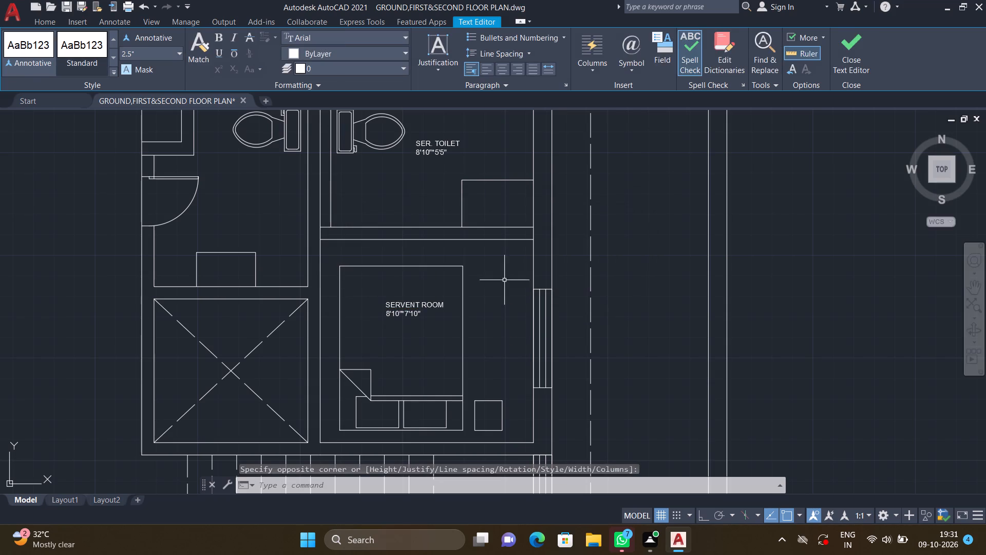
Move the SERVENT ROOM label slightly southwest so it sits within the bed outline.
{"action": "key", "text": "m"}
{"action": "key", "text": "shift+Return"}
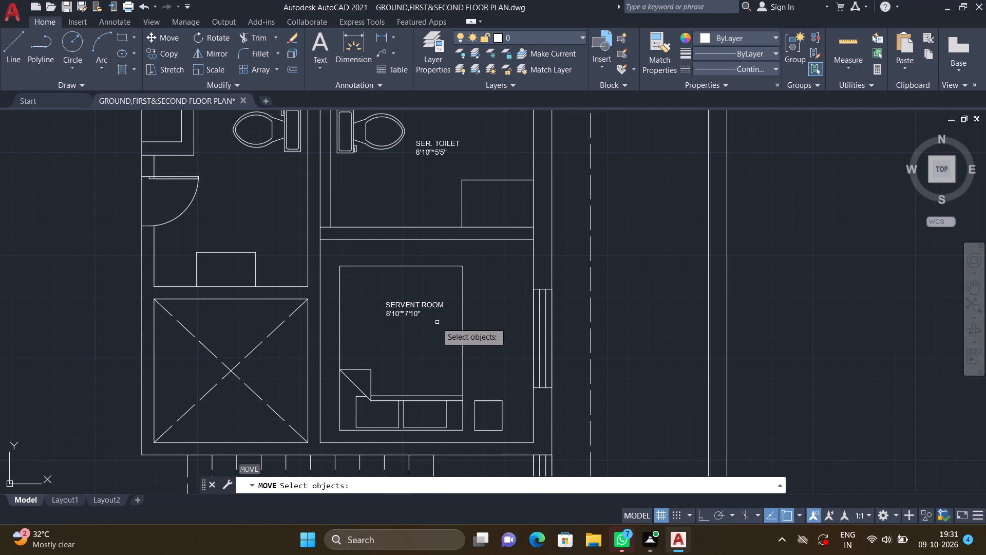
{"action": "double_click", "coordinate": [430, 307]}
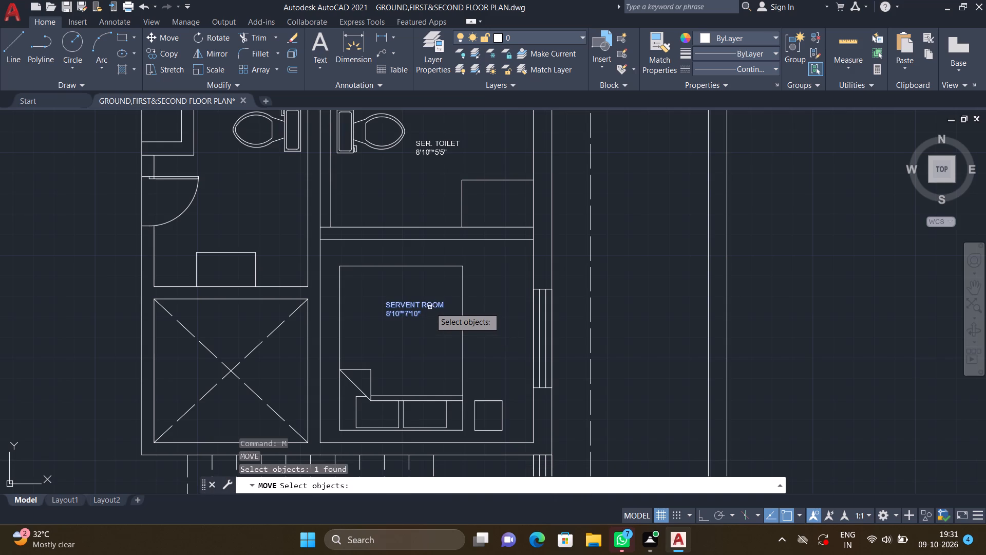
{"action": "key", "text": "Return"}
{"action": "scroll", "coordinate": [386, 304], "scroll_direction": "up", "scroll_amount": 2}
{"action": "left_click", "coordinate": [385, 302]}
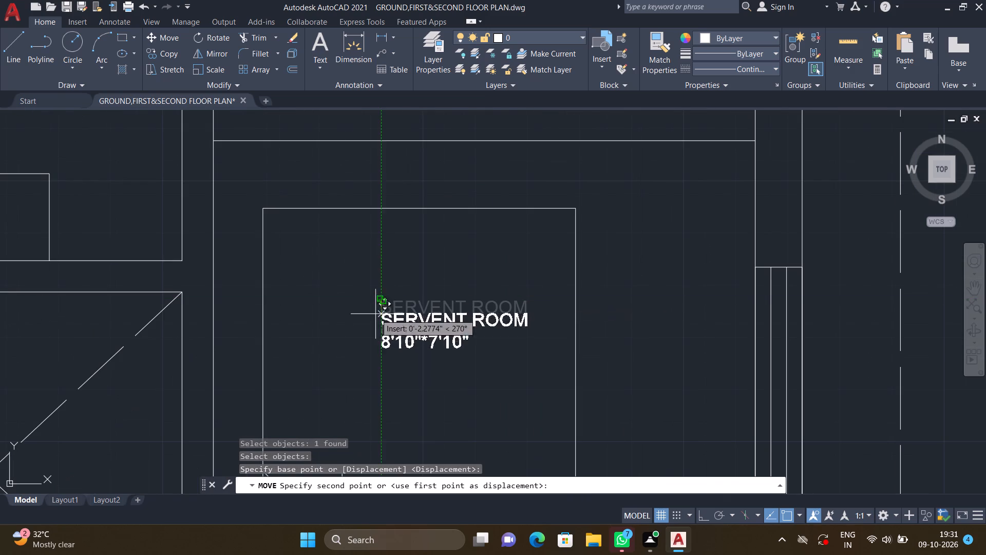
{"action": "double_click", "coordinate": [348, 348]}
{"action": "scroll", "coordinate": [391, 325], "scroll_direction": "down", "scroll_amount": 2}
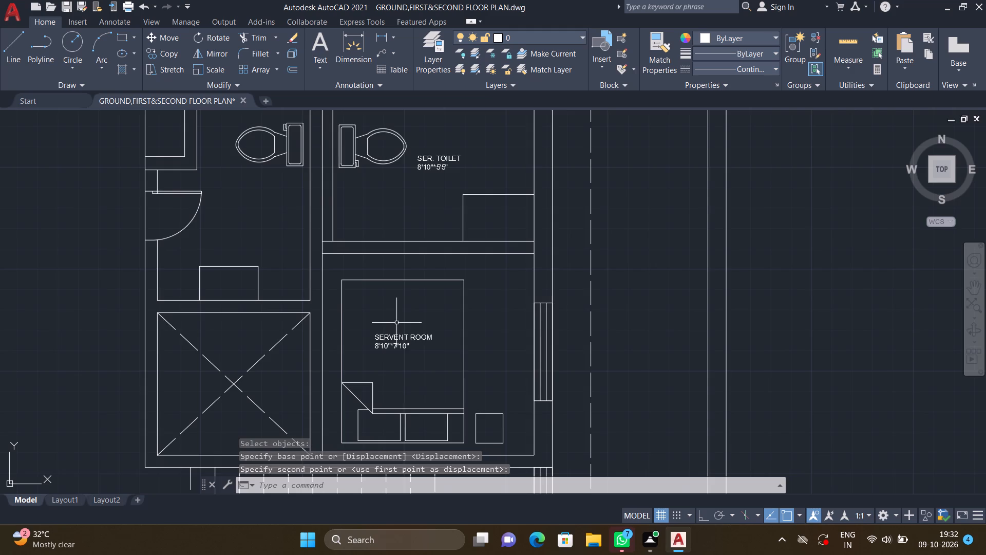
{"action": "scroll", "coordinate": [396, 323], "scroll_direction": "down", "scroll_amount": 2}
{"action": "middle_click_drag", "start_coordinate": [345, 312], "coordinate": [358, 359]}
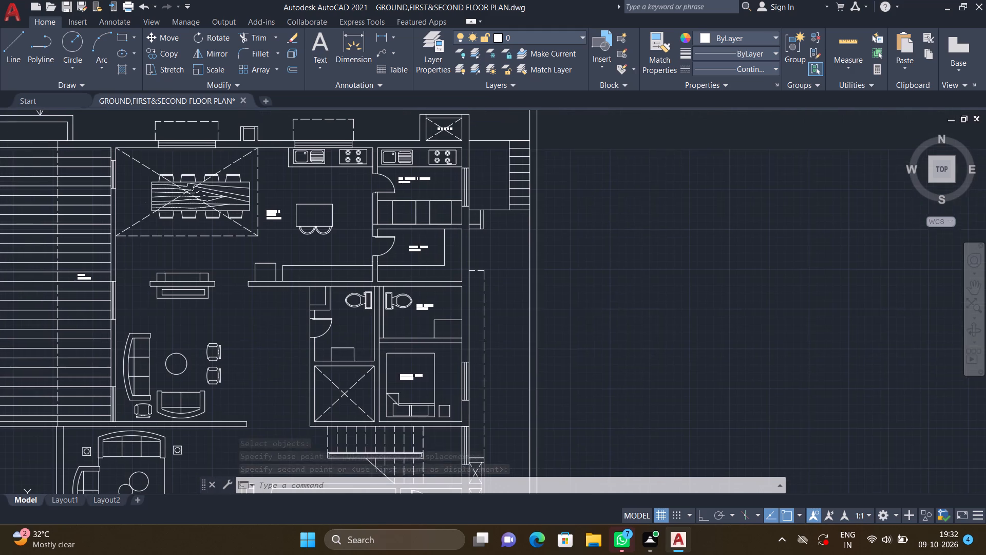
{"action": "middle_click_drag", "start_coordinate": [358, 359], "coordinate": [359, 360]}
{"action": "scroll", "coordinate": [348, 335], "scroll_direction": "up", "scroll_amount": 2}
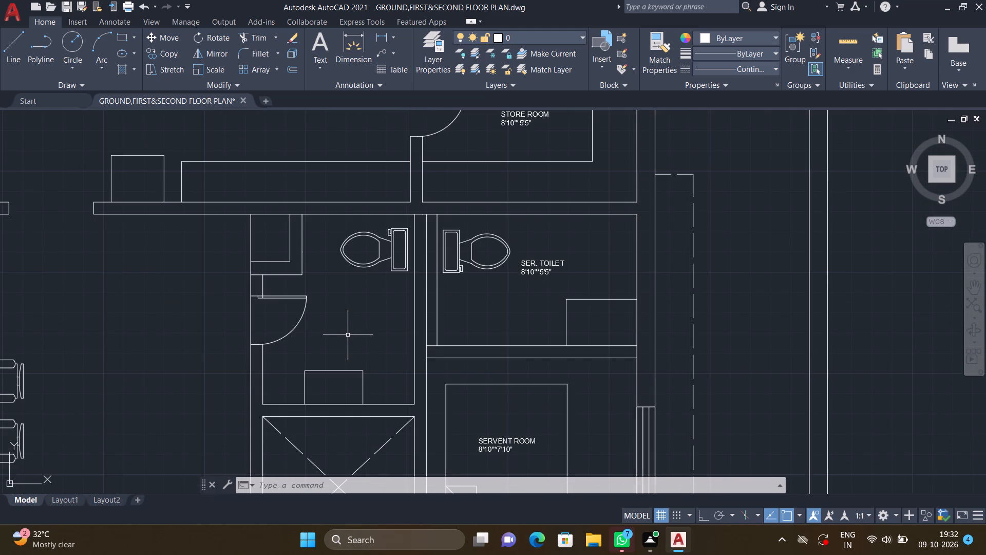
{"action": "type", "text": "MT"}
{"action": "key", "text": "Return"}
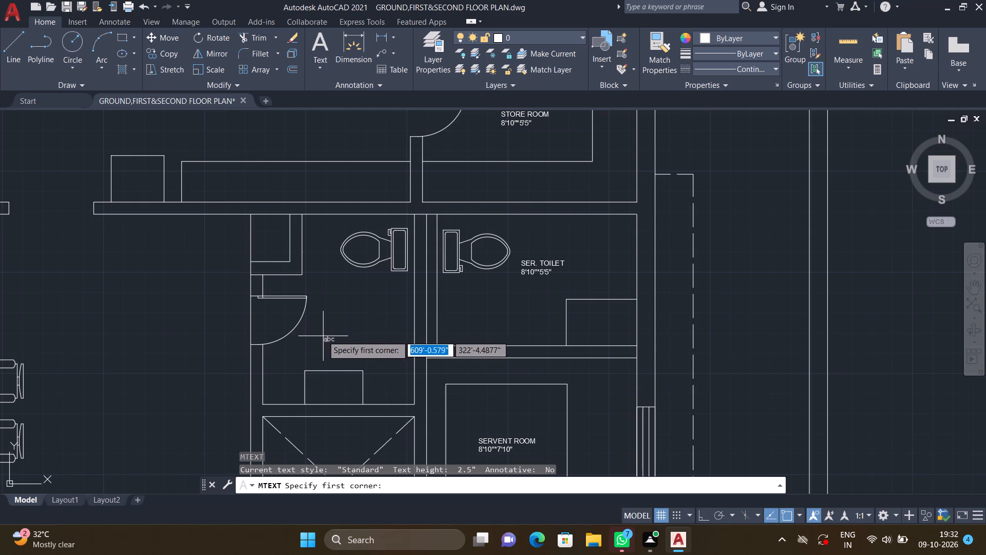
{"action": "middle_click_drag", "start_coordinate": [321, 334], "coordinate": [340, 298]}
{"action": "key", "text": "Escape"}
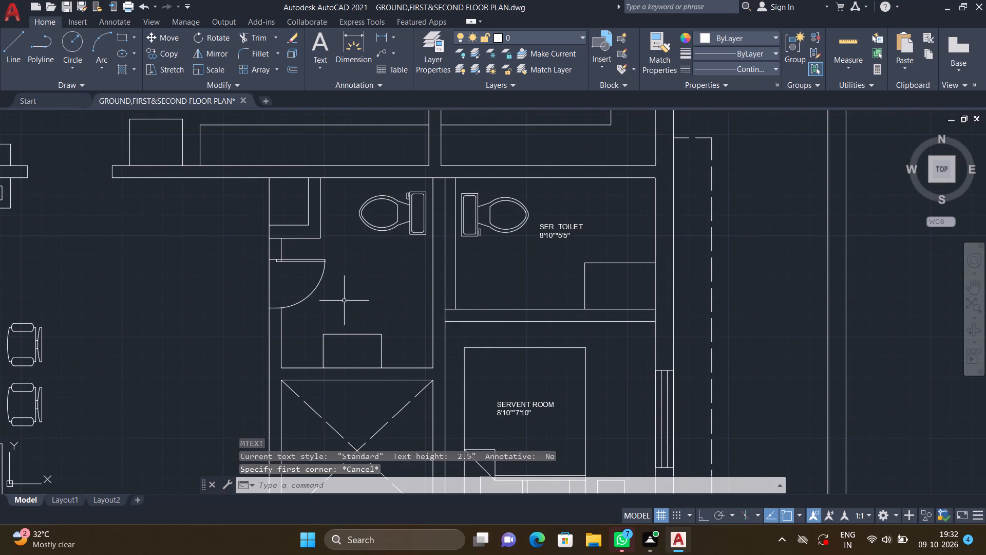
With Ortho on, draw a horizontal counter line from the small rectangle's west side to the west wall in the unlabelled toilet.
{"action": "key", "text": "F8"}
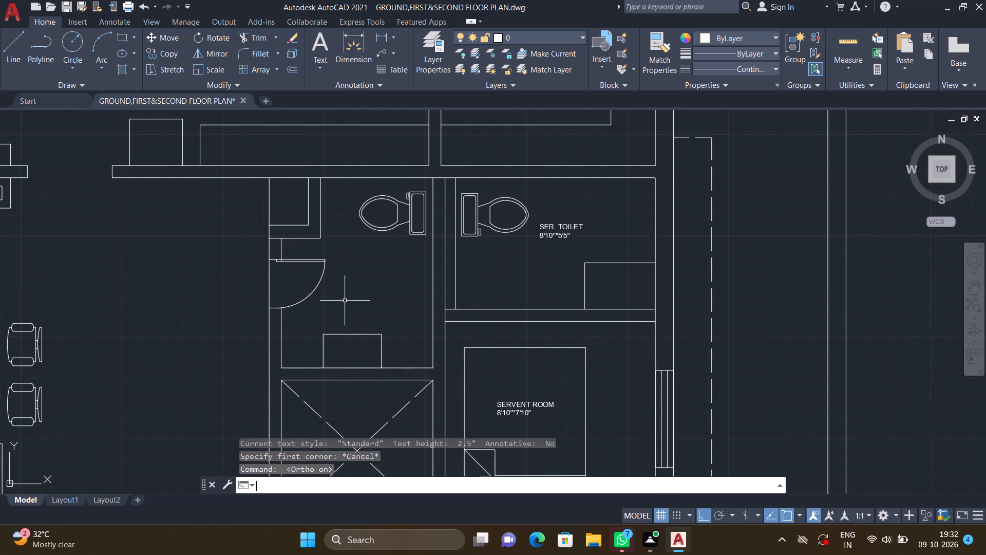
{"action": "key", "text": "l"}
{"action": "key", "text": "Return"}
{"action": "scroll", "coordinate": [309, 347], "scroll_direction": "up", "scroll_amount": 2}
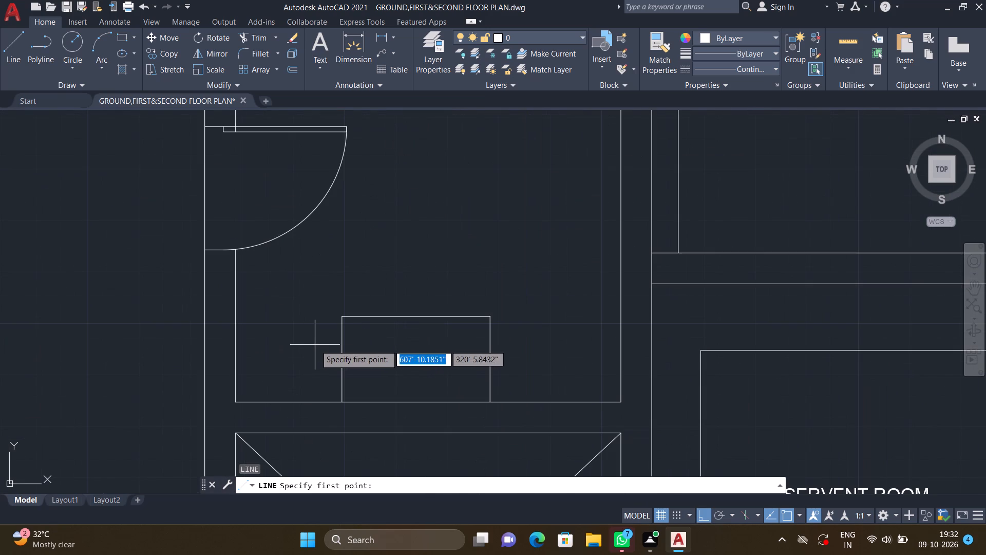
{"action": "double_click", "coordinate": [340, 331]}
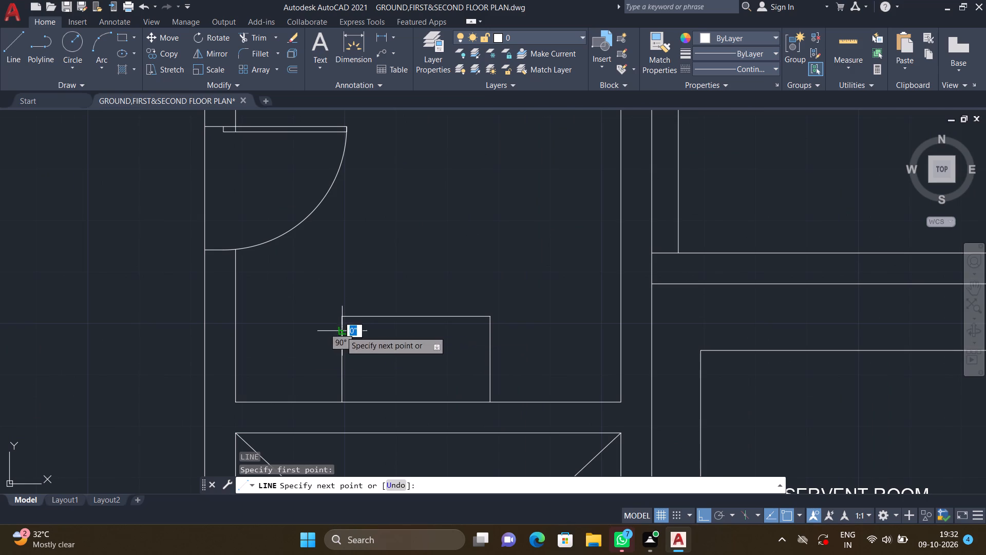
{"action": "double_click", "coordinate": [238, 330]}
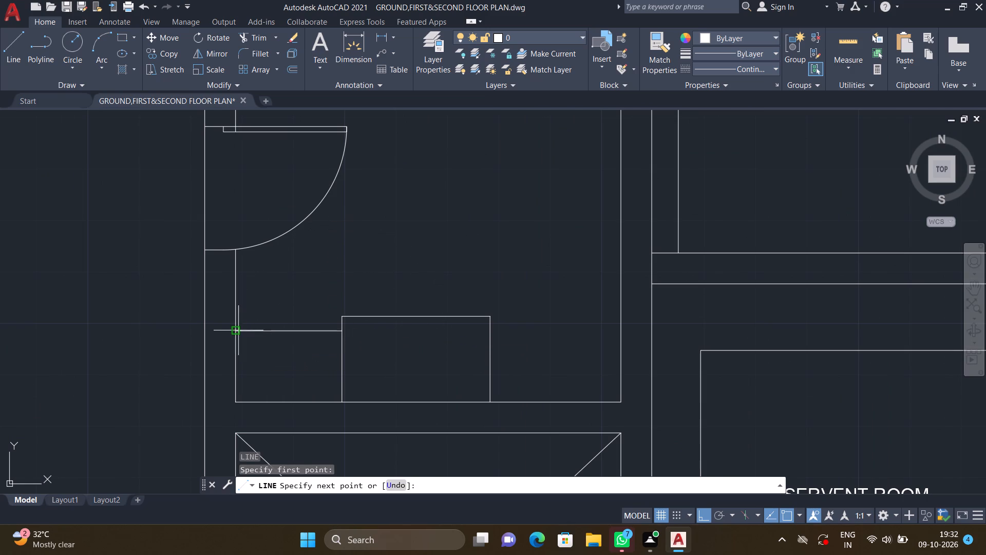
{"action": "key", "text": "Return"}
Draw a matching horizontal counter line from the small rectangle's east side to the toilet's east wall.
{"action": "middle_click_drag", "start_coordinate": [395, 350], "coordinate": [329, 323]}
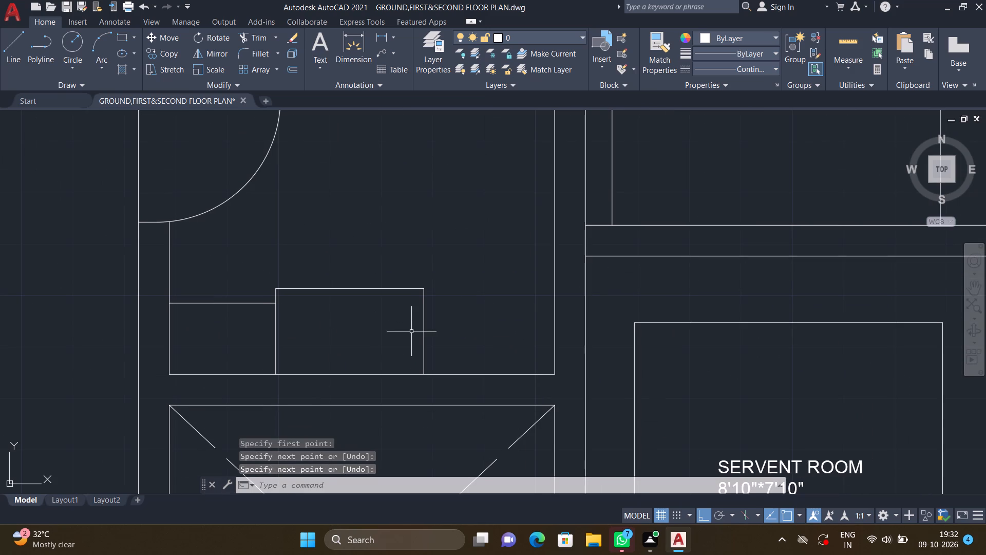
{"action": "key", "text": "l"}
{"action": "key", "text": "Return"}
{"action": "scroll", "coordinate": [427, 309], "scroll_direction": "up", "scroll_amount": 1}
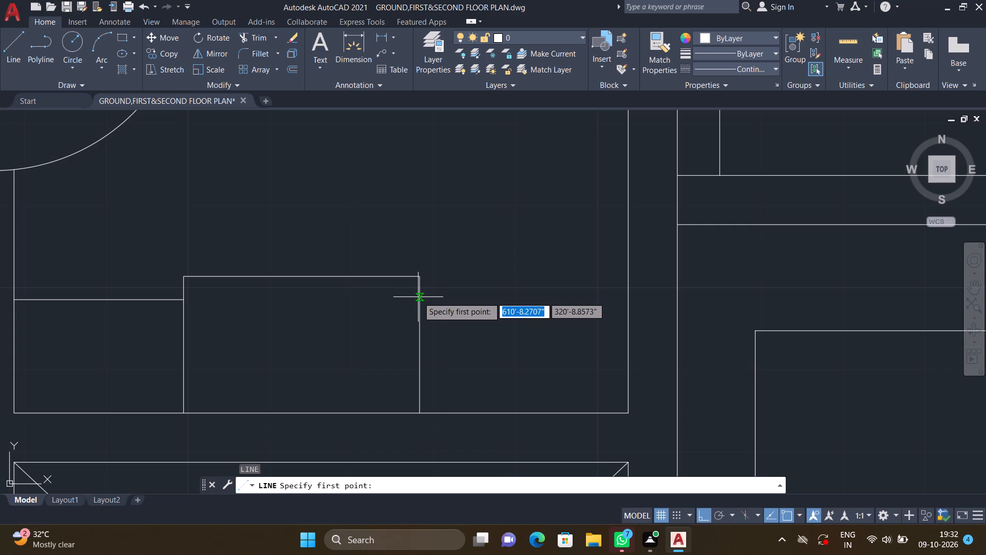
{"action": "double_click", "coordinate": [418, 297]}
{"action": "scroll", "coordinate": [475, 298], "scroll_direction": "down", "scroll_amount": 2}
{"action": "middle_click_drag", "start_coordinate": [495, 293], "coordinate": [475, 289]}
{"action": "scroll", "coordinate": [506, 299], "scroll_direction": "up", "scroll_amount": 2}
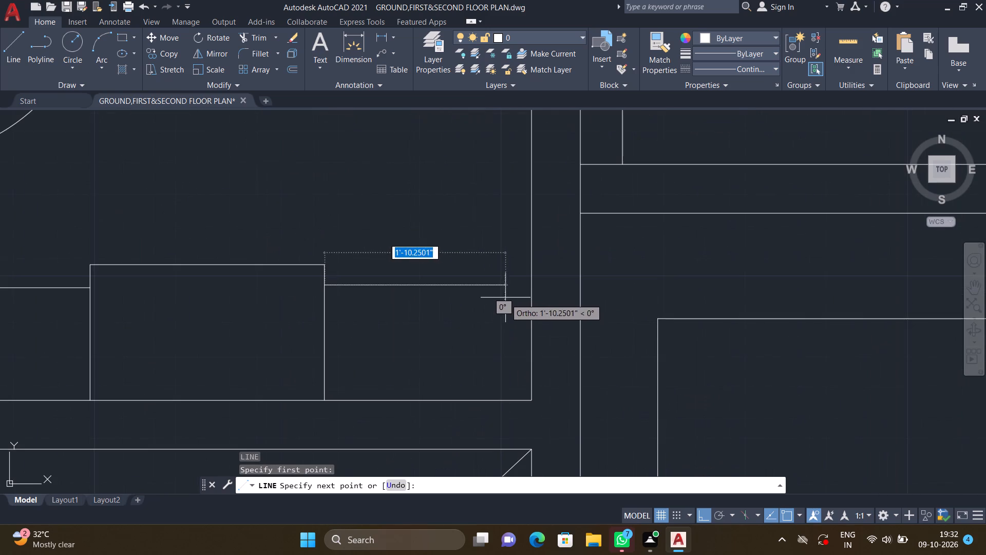
{"action": "double_click", "coordinate": [532, 286]}
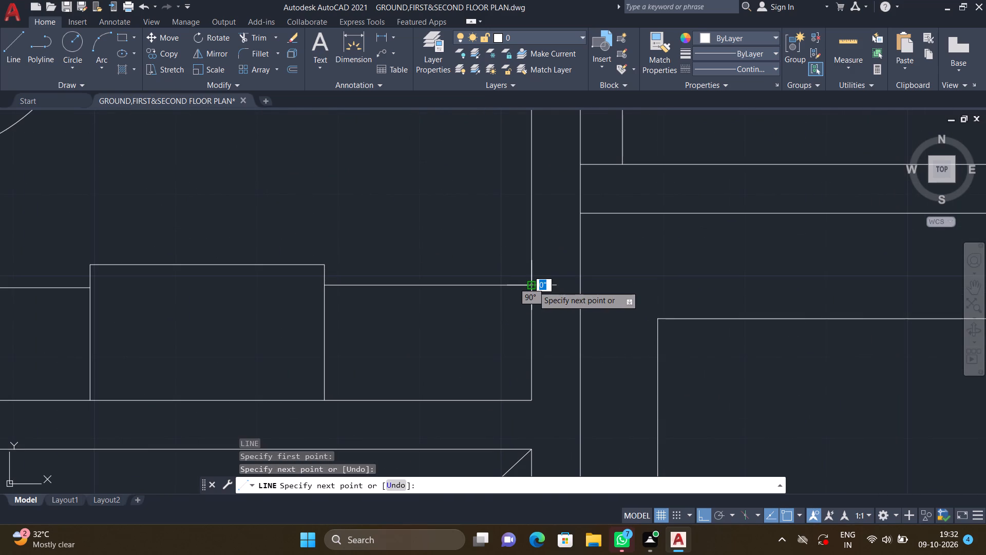
{"action": "key", "text": "Return"}
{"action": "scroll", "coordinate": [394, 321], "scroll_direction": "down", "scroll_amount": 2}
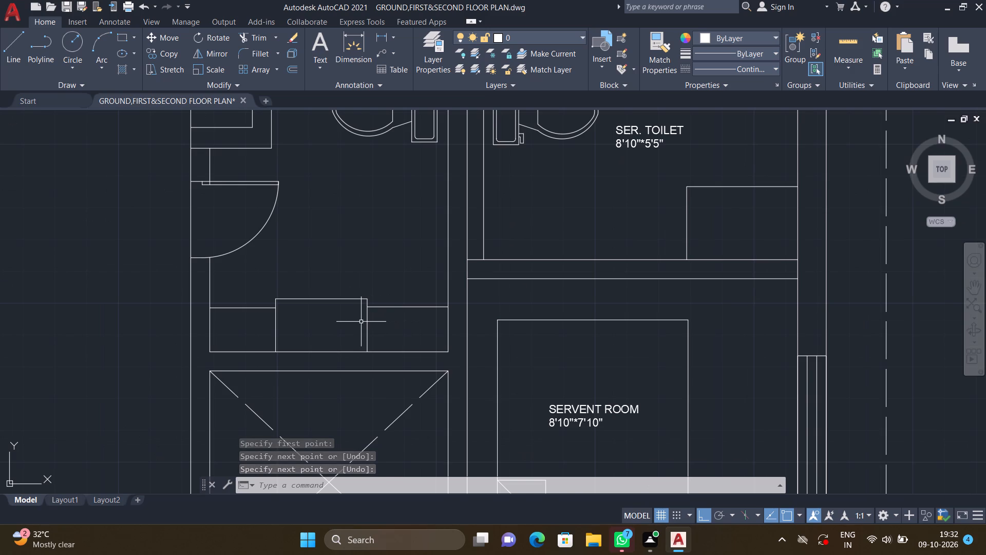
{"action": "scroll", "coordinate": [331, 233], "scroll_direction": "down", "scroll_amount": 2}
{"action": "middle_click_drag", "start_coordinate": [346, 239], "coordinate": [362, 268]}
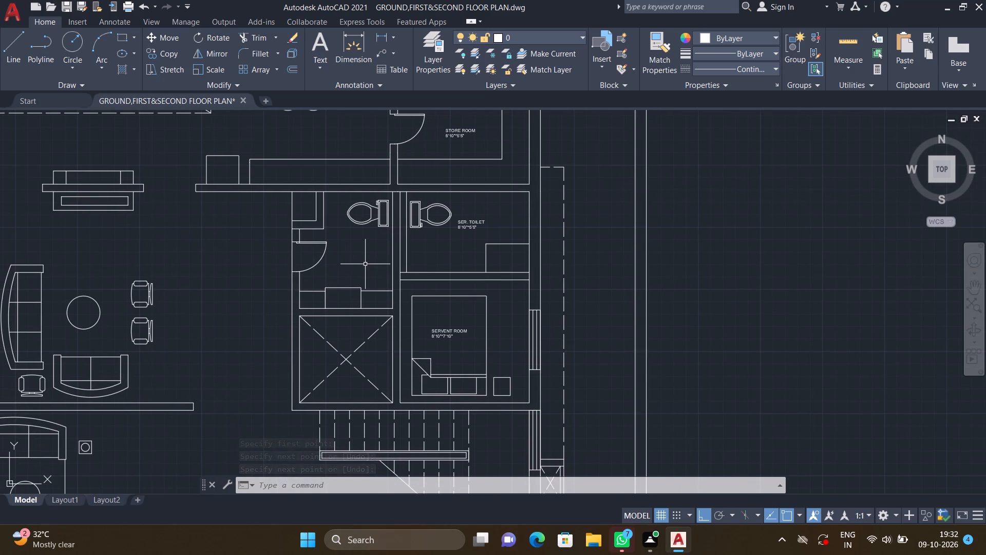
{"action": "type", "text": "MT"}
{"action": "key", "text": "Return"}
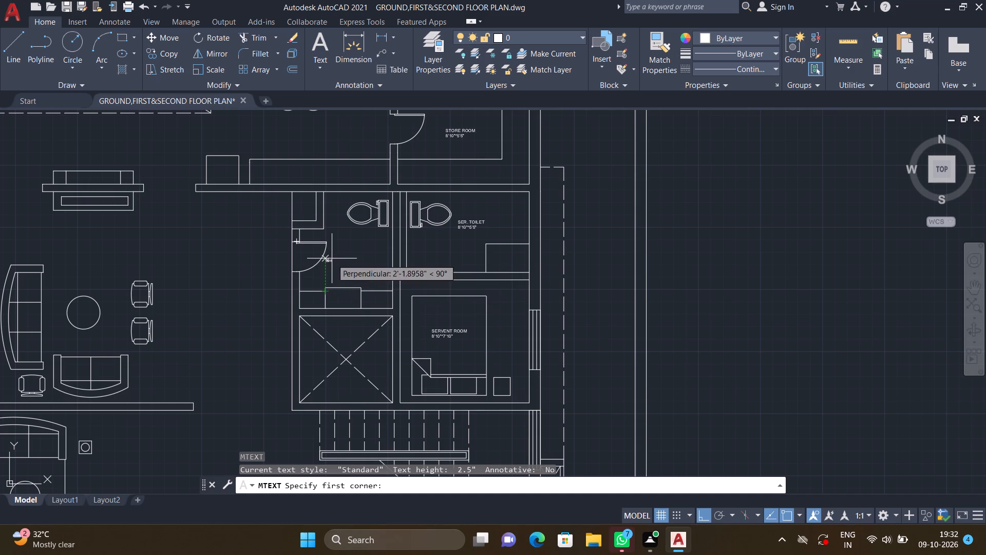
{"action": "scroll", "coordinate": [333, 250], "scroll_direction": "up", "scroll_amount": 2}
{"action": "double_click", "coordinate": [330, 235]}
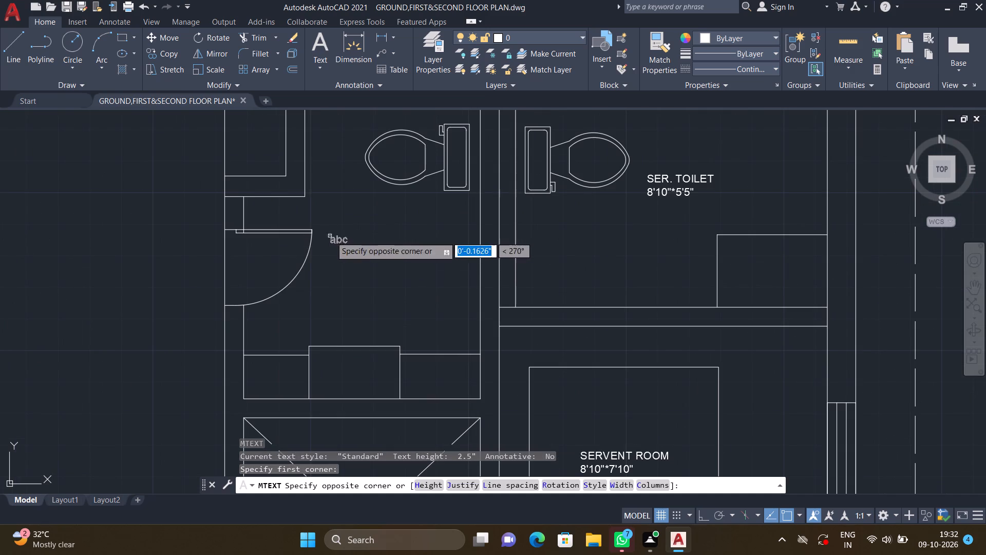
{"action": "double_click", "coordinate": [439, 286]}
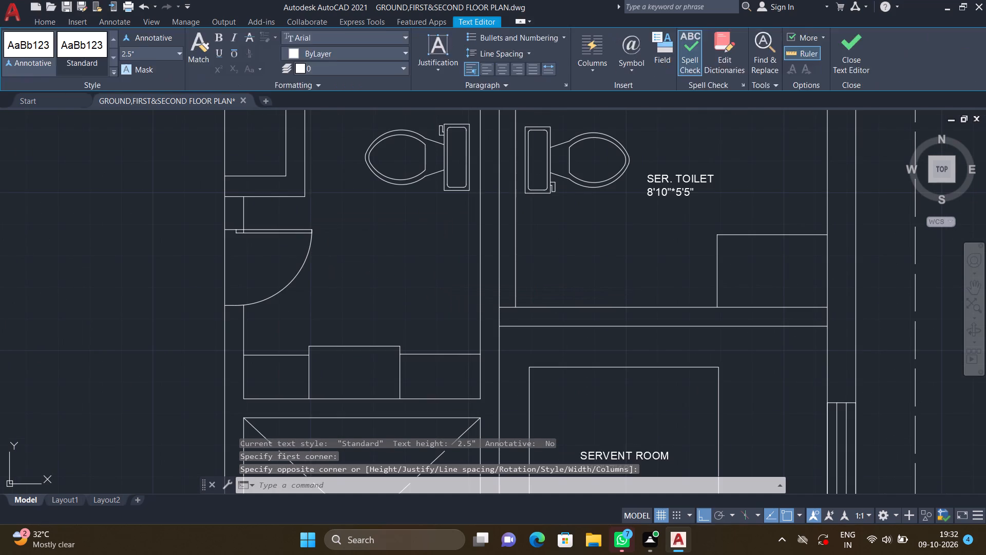
Place a multiline text box beside the door in the unlabelled toilet and enter PDR as its first line.
{"action": "type", "text": "MT"}
{"action": "key", "text": "Return"}
{"action": "left_click", "coordinate": [332, 228]}
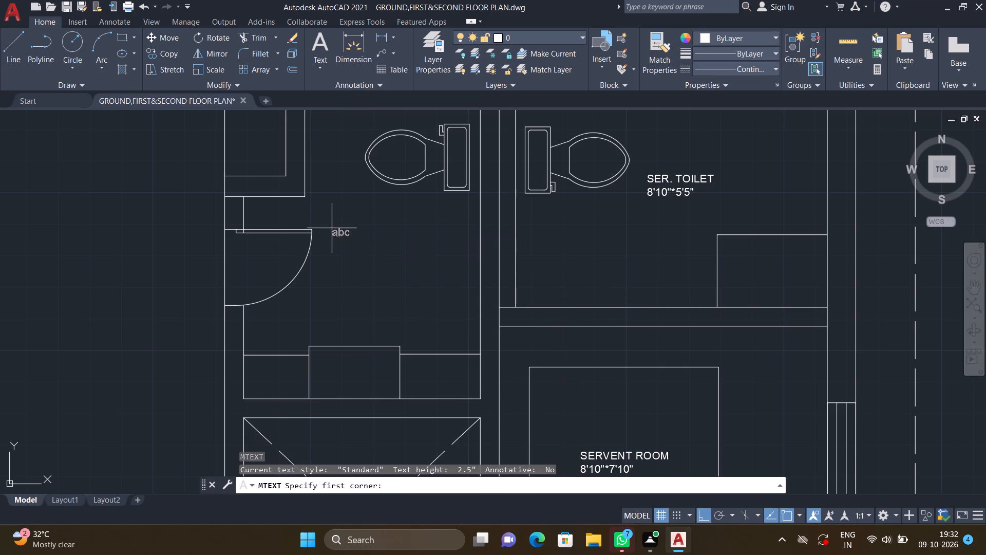
{"action": "left_click", "coordinate": [449, 288]}
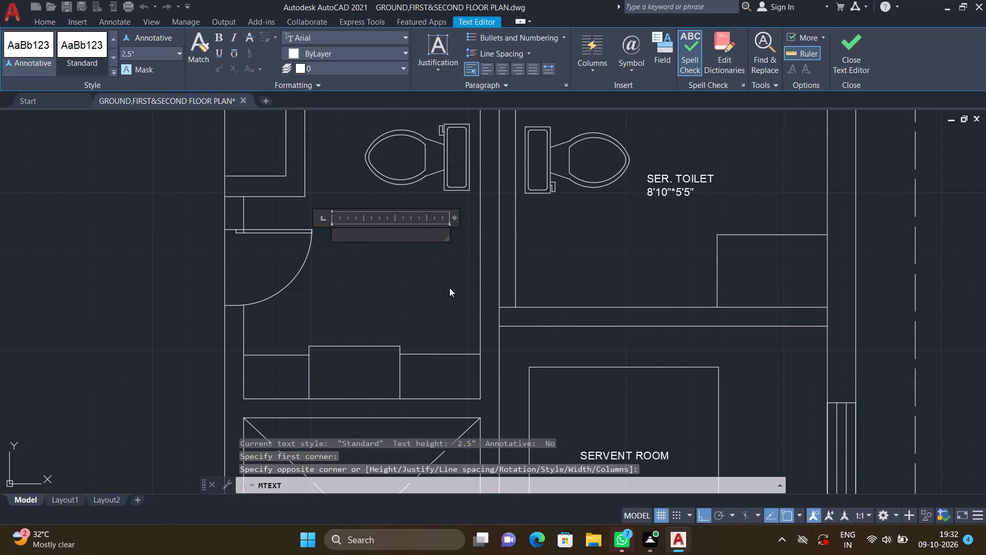
{"action": "key", "text": "p"}
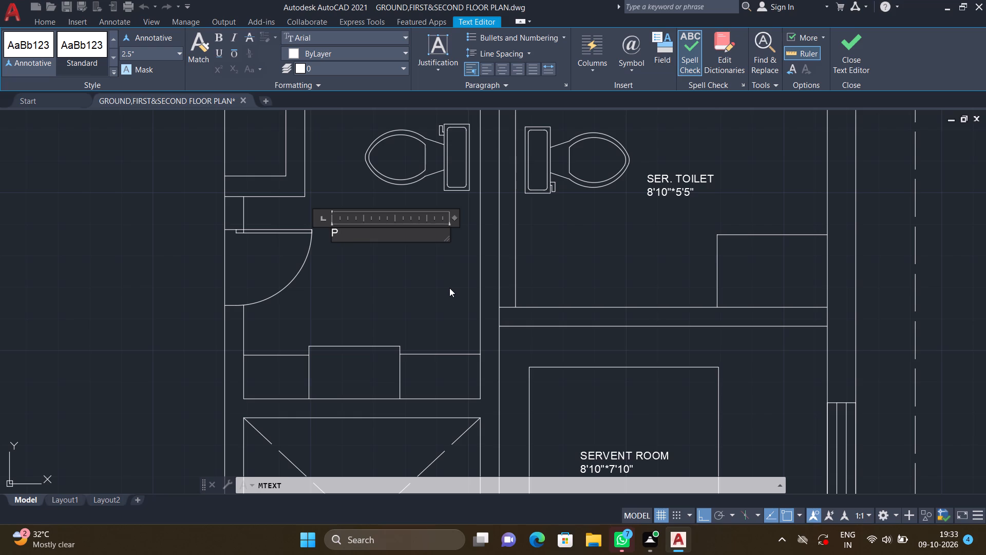
{"action": "type", "text": "DR"}
{"action": "key", "text": "Return"}
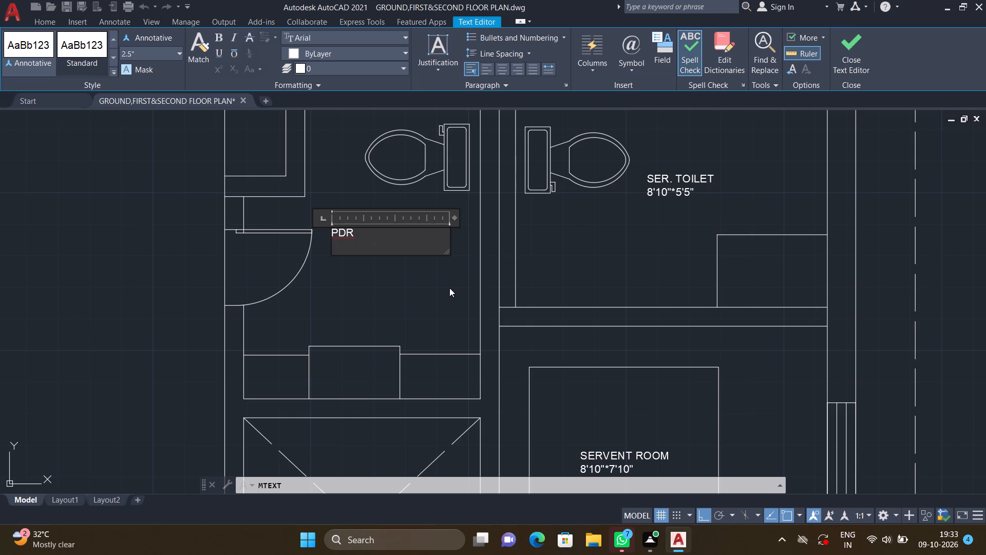
Add the size 6'3"*7'10" on the label's second line and save the PDR label.
{"action": "type", "text": "6'"}
{"action": "key", "text": "3"}
{"action": "key", "text": "shift+quotedbl"}
{"action": "key", "text": "asterisk"}
{"action": "type", "text": "7'"}
{"action": "type", "text": "10"}
{"action": "key", "text": "shift+quotedbl"}
{"action": "key", "text": "Return"}
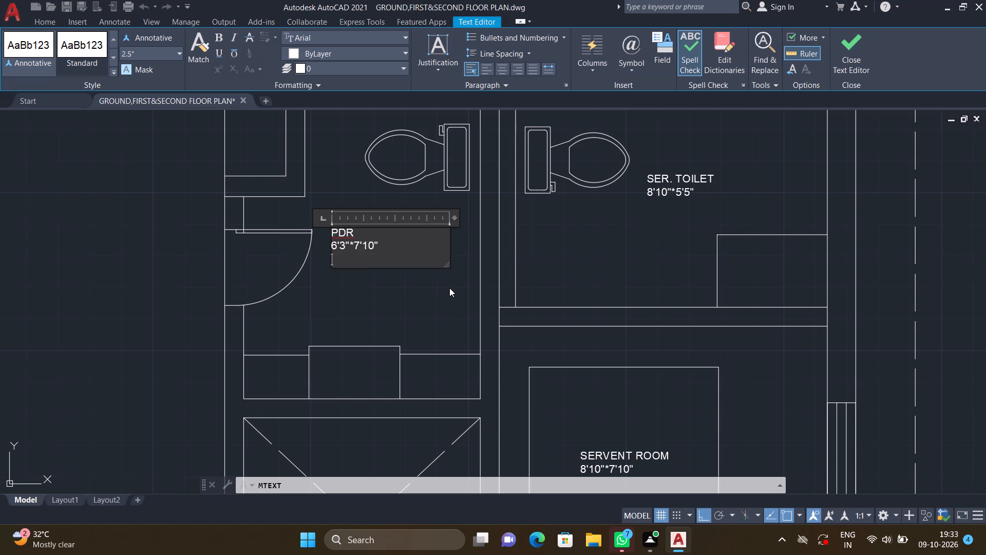
{"action": "key", "text": "Escape"}
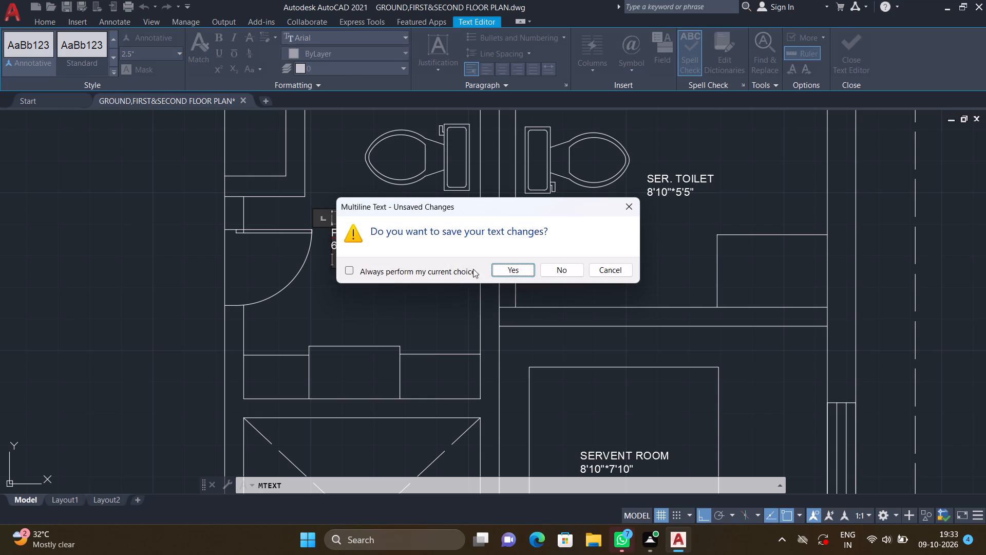
{"action": "left_click", "coordinate": [508, 269]}
With Ortho off, move the PDR label southeast, away from the door swing, to the middle of the toilet.
{"action": "key", "text": "m"}
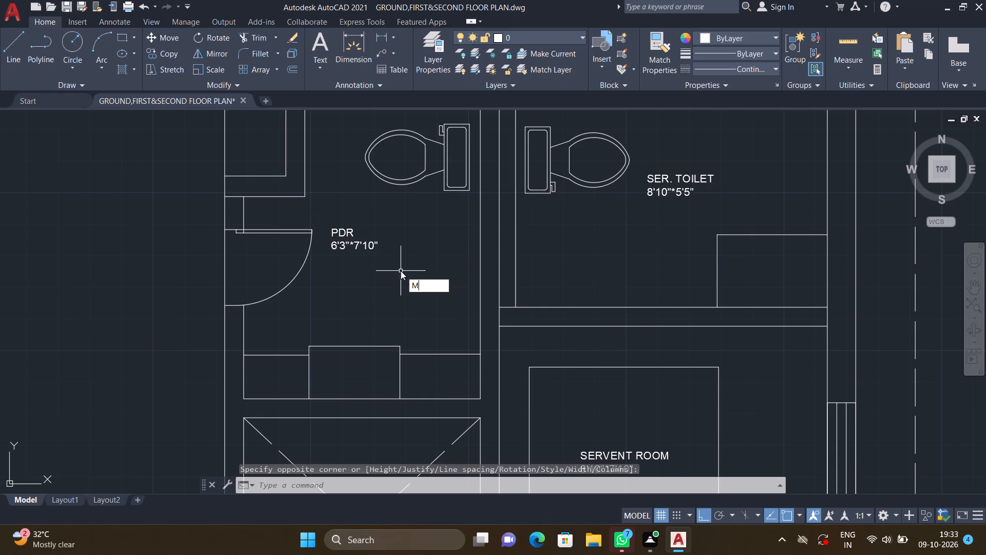
{"action": "key", "text": "Return"}
{"action": "double_click", "coordinate": [371, 246]}
{"action": "key", "text": "Return"}
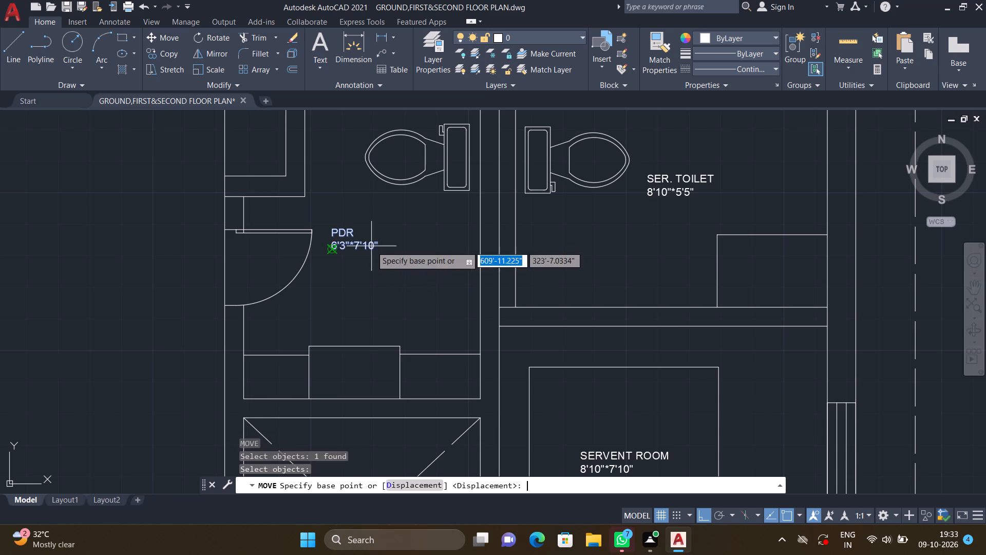
{"action": "scroll", "coordinate": [330, 230], "scroll_direction": "up", "scroll_amount": 2}
{"action": "left_click", "coordinate": [330, 223]}
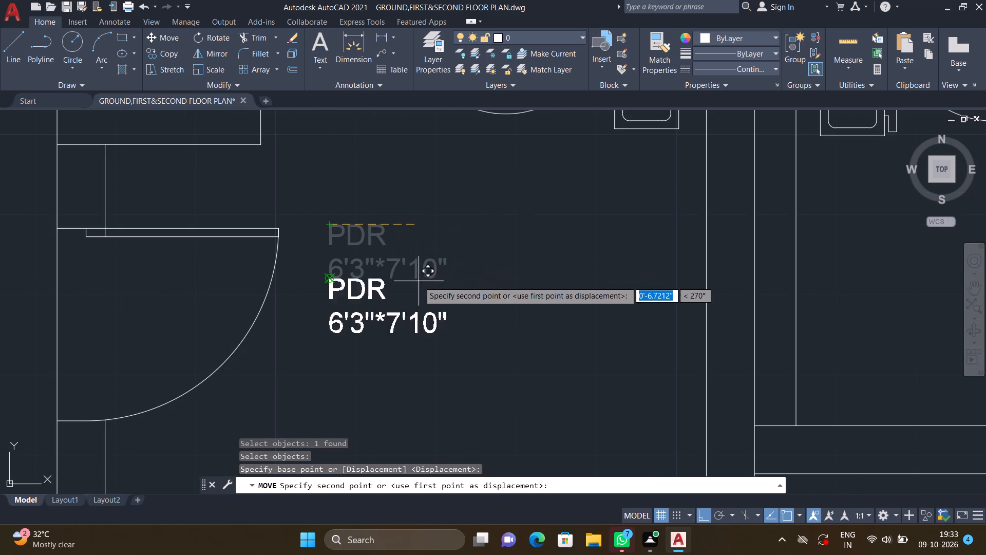
{"action": "key", "text": "F8"}
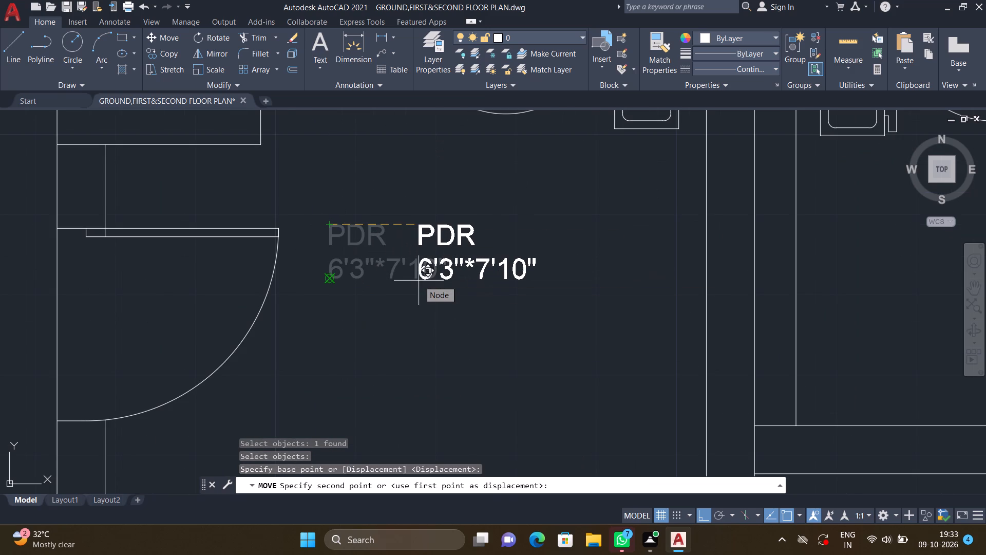
{"action": "double_click", "coordinate": [445, 270]}
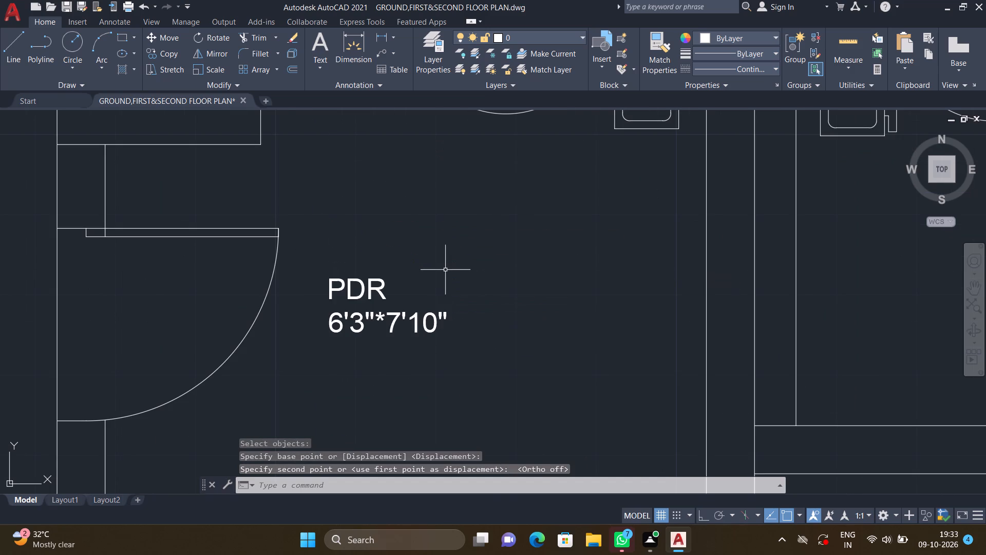
{"action": "key", "text": "m"}
{"action": "key", "text": "Return"}
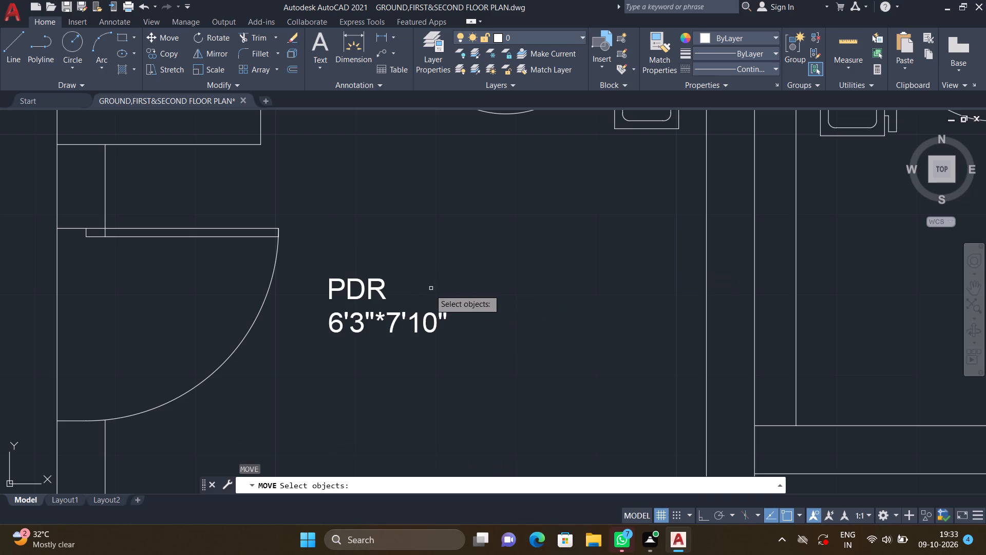
{"action": "left_click", "coordinate": [383, 288]}
{"action": "key", "text": "Return"}
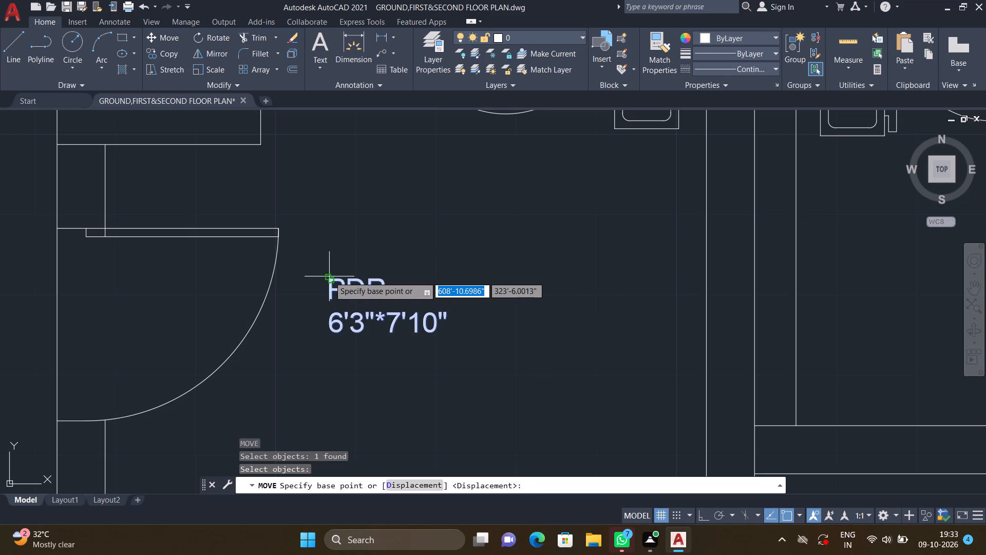
{"action": "double_click", "coordinate": [329, 276]}
{"action": "left_click", "coordinate": [426, 300]}
Place a multiline text box near the centre of the crossed shaft south of the PDR and enter LIFT as its first line.
{"action": "scroll", "coordinate": [450, 304], "scroll_direction": "down", "scroll_amount": 4}
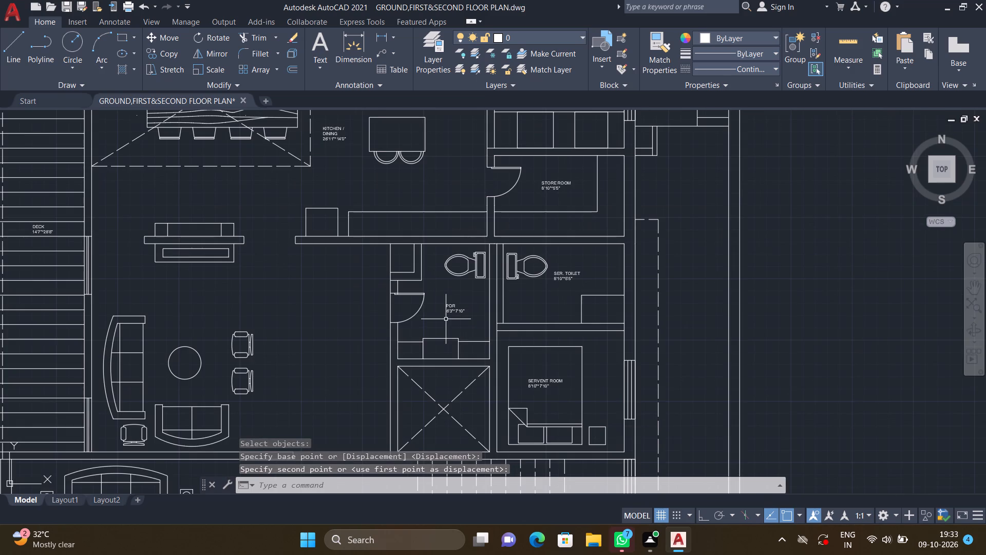
{"action": "middle_click_drag", "start_coordinate": [420, 390], "coordinate": [389, 287]}
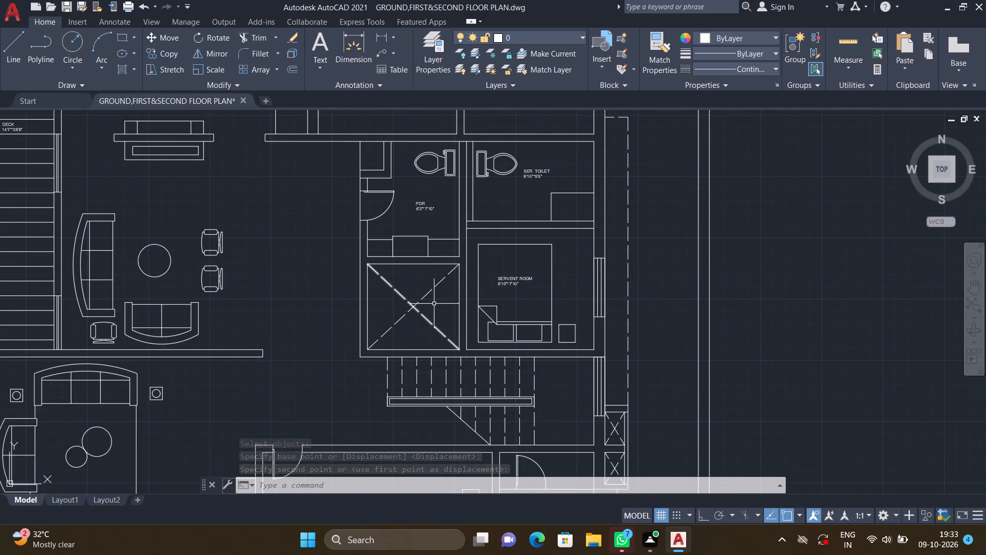
{"action": "scroll", "coordinate": [435, 308], "scroll_direction": "up", "scroll_amount": 2}
{"action": "type", "text": "MT"}
{"action": "key", "text": "Return"}
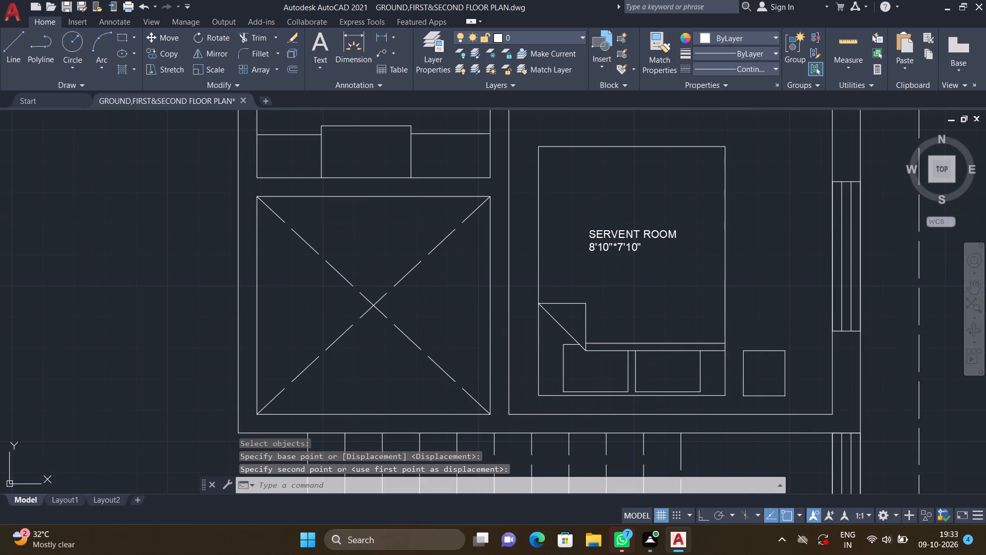
{"action": "left_click", "coordinate": [327, 291]}
{"action": "left_click", "coordinate": [427, 339]}
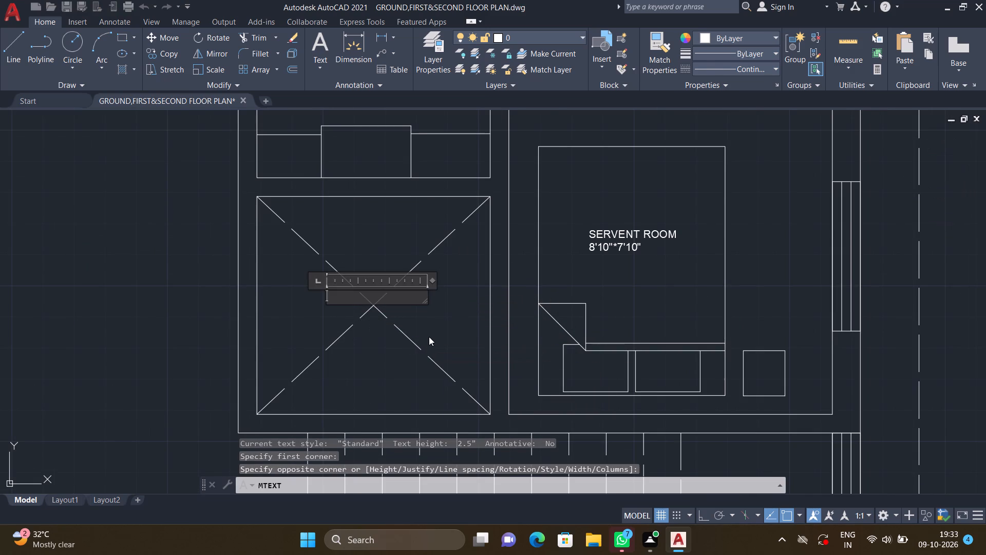
{"action": "type", "text": "LIFT"}
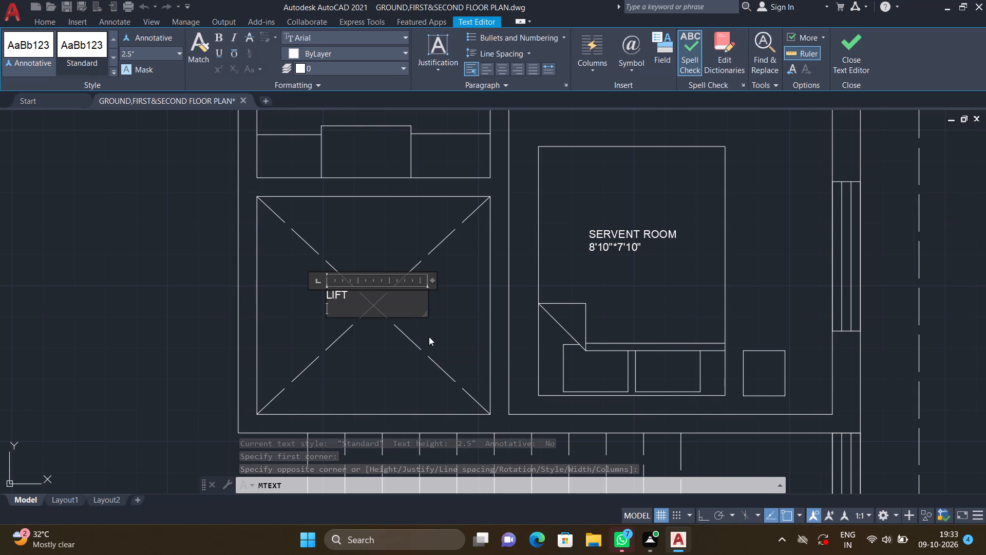
{"action": "key", "text": "Return"}
Add the size 5'11"*5'5" on the label's second line and save the LIFT label.
{"action": "type", "text": "5'"}
{"action": "type", "text": "11\""}
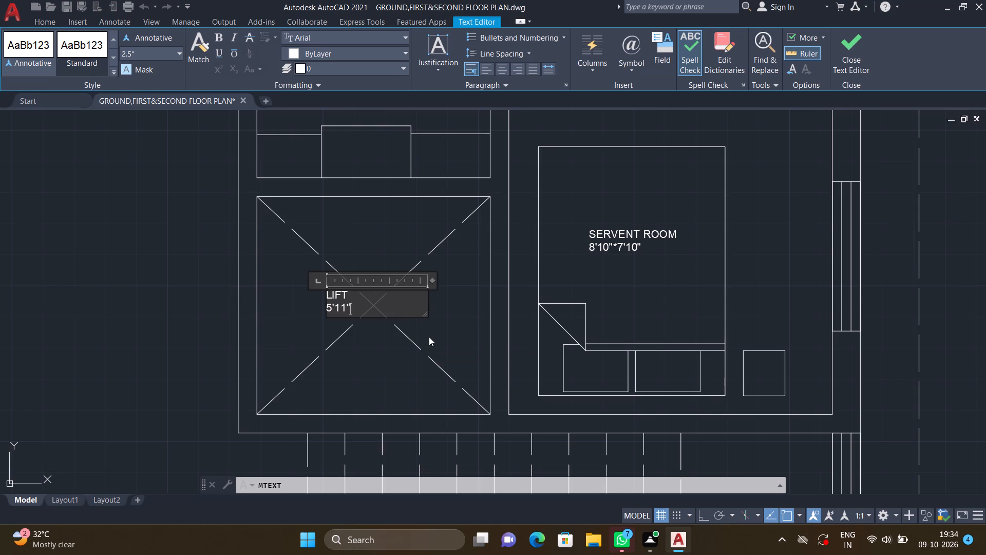
{"action": "key", "text": "asterisk"}
{"action": "type", "text": "5'"}
{"action": "key", "text": "5"}
{"action": "key", "text": "shift+quotedbl"}
{"action": "key", "text": "Return"}
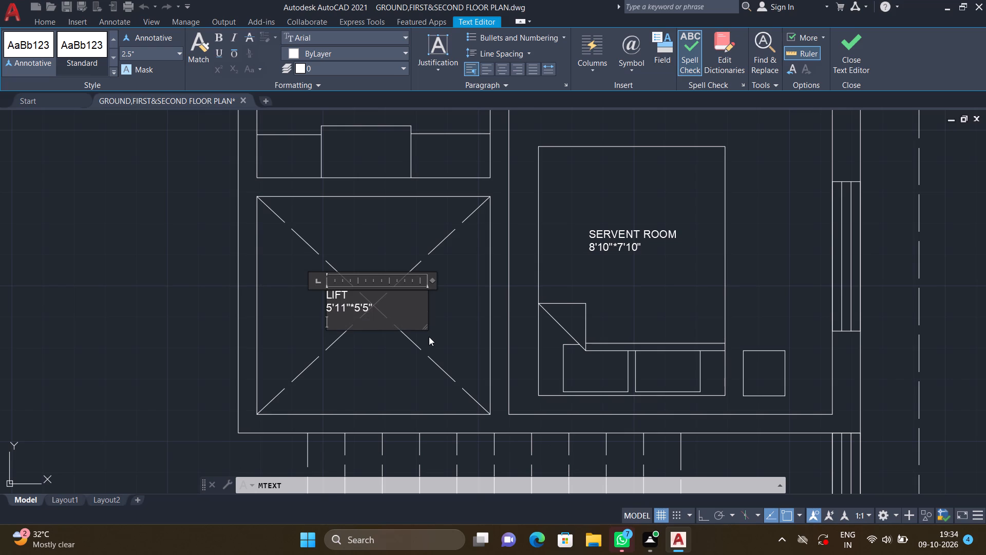
{"action": "key", "text": "Escape"}
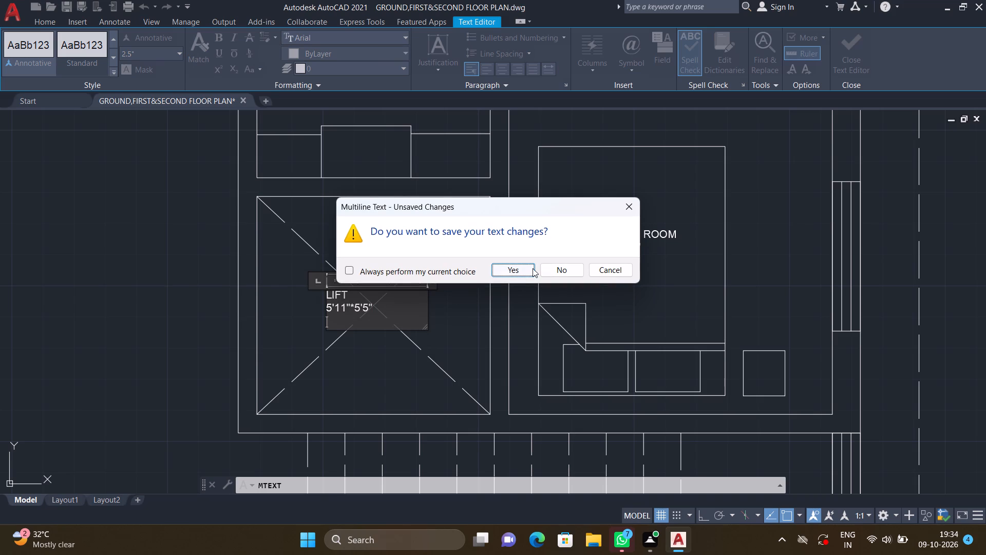
{"action": "left_click", "coordinate": [520, 274]}
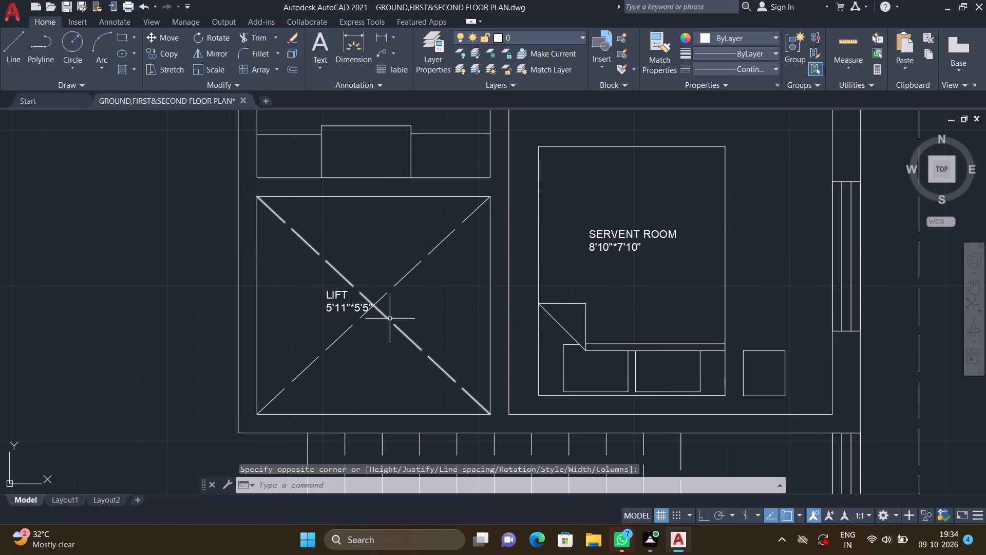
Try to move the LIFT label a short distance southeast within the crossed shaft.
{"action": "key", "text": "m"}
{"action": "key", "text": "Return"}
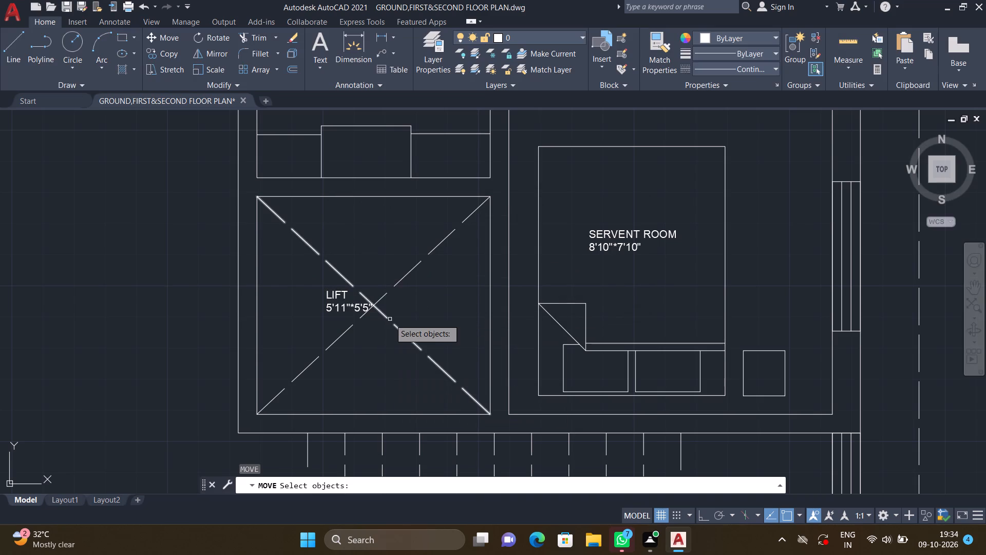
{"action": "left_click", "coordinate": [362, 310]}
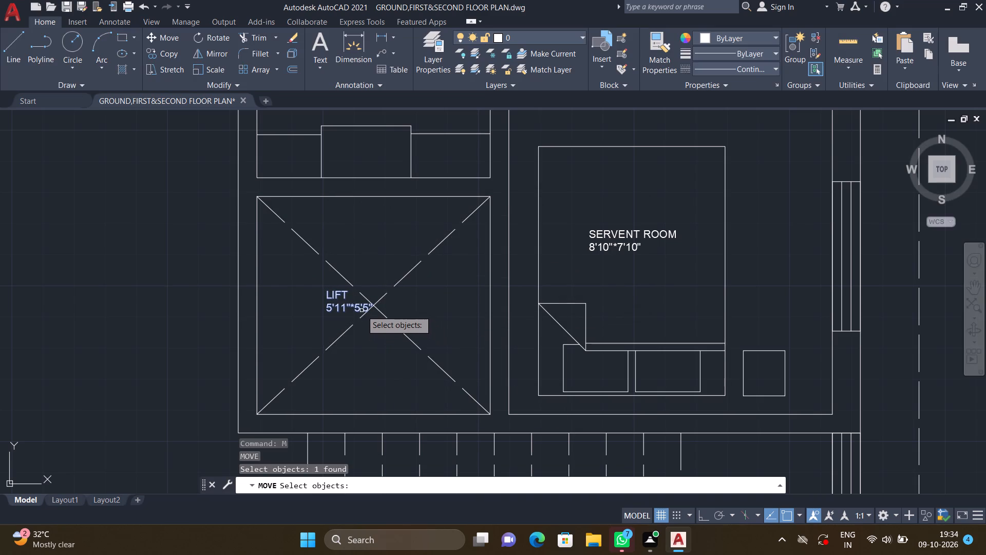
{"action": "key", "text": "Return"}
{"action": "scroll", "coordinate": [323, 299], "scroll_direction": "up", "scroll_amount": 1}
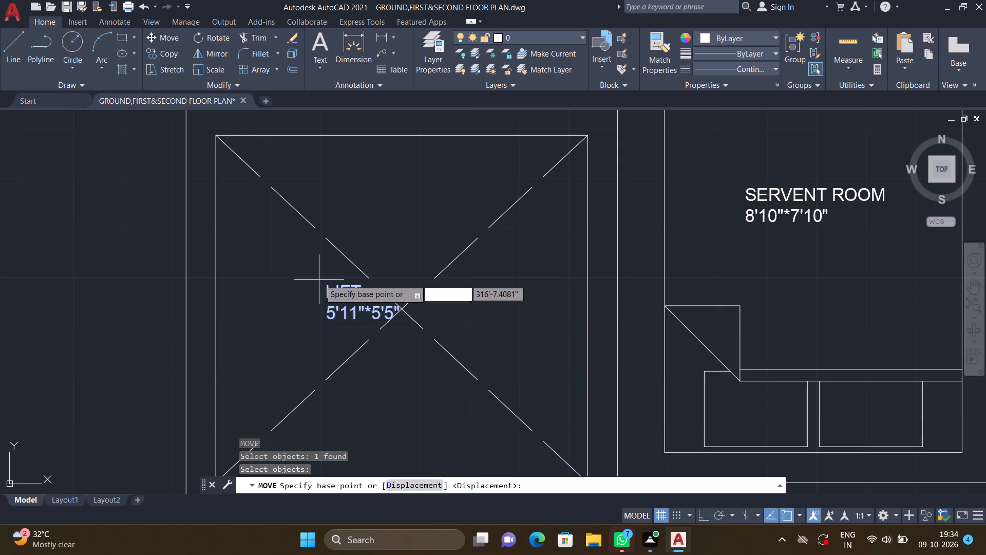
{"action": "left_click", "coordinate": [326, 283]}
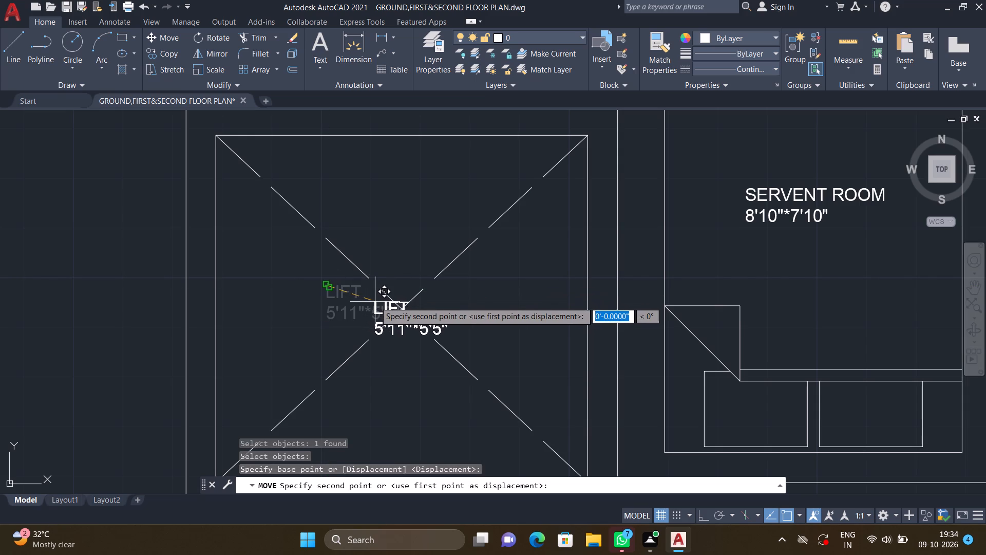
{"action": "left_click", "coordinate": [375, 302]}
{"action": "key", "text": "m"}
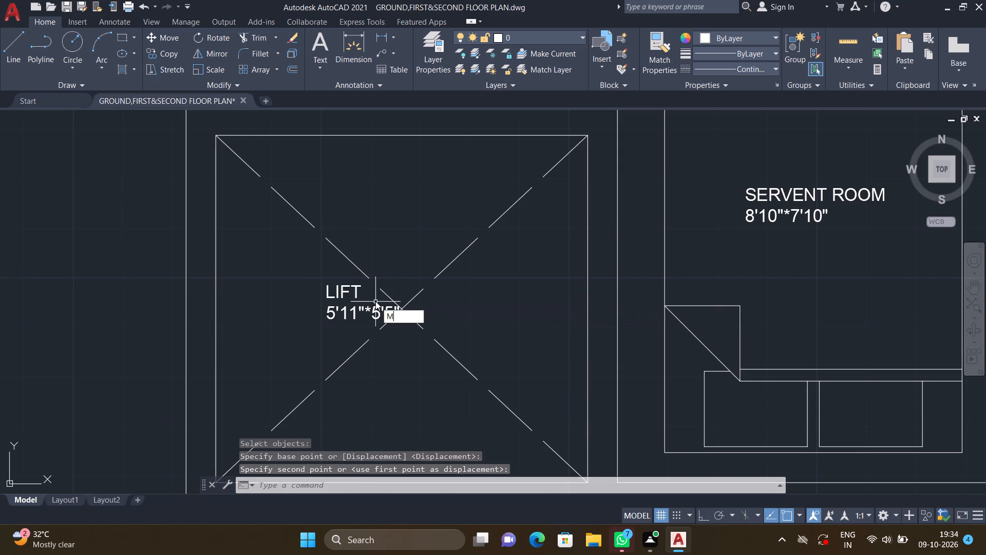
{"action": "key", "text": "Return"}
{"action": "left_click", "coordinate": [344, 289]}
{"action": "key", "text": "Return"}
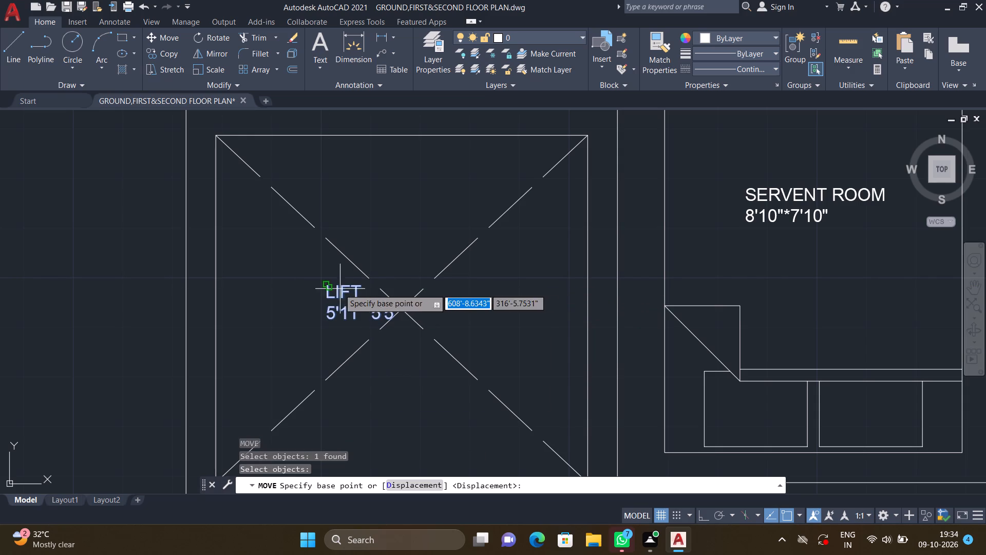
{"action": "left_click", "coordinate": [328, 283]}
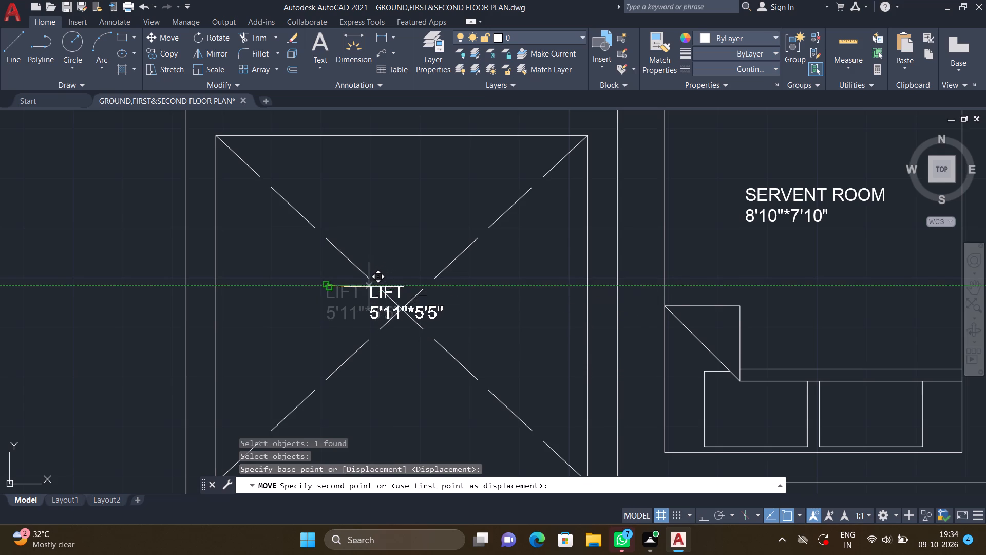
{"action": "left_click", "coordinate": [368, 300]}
Move the LIFT label southeast to the clear space just below the crossing of the shaft's diagonals.
{"action": "key", "text": "m"}
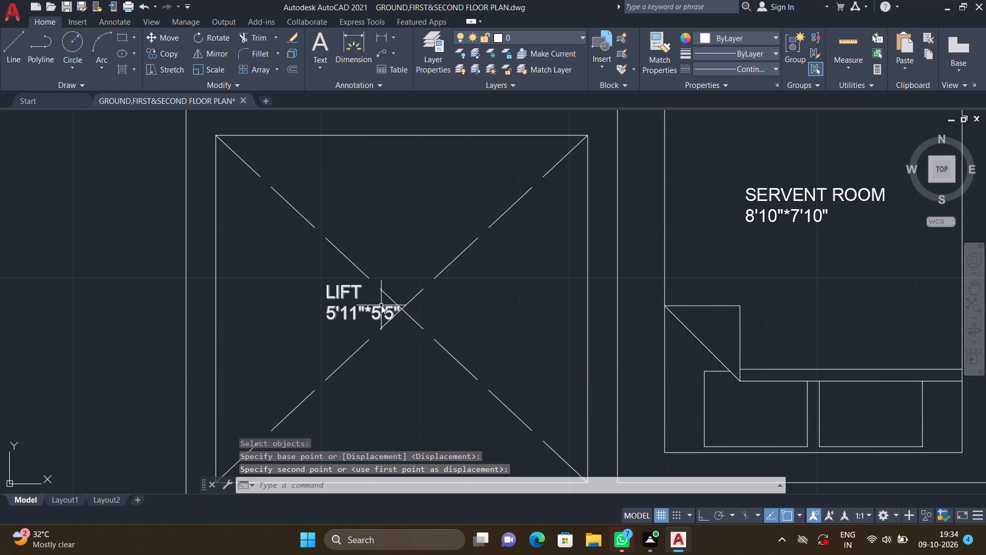
{"action": "key", "text": "Return"}
{"action": "left_click", "coordinate": [363, 310]}
{"action": "key", "text": "Return"}
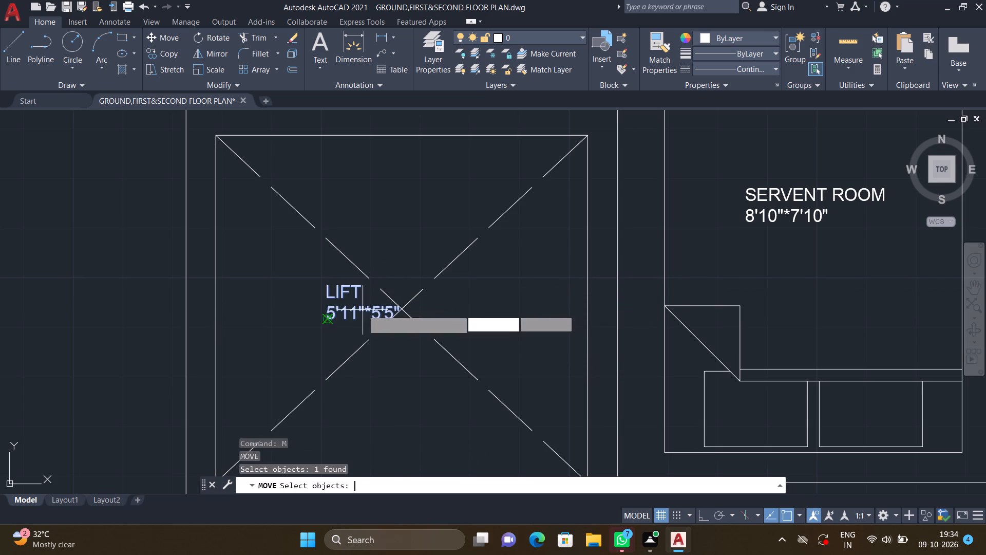
{"action": "left_click", "coordinate": [329, 287]}
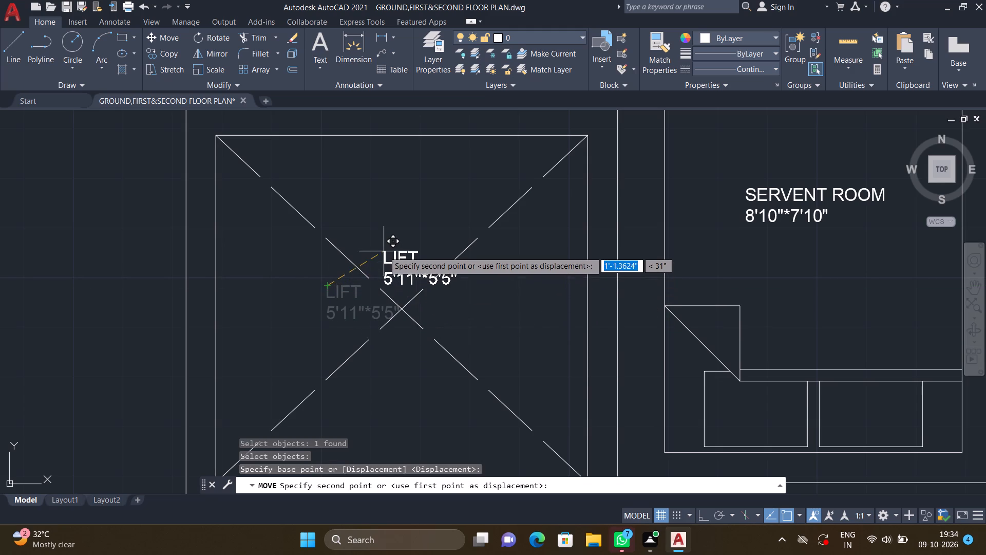
{"action": "left_click", "coordinate": [373, 354]}
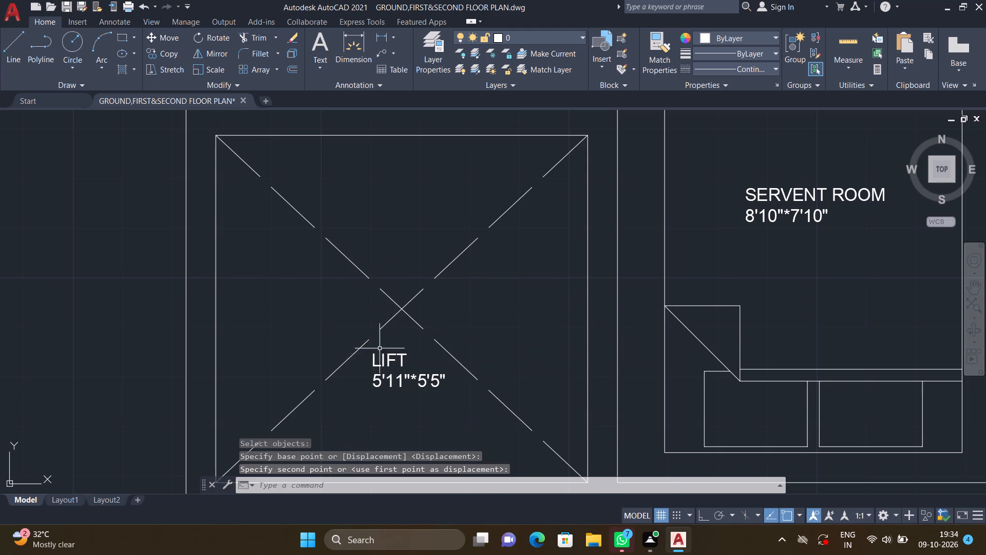
With Ortho on, draw a horizontal line from just west of the staircase's first tread line east to the second tread line.
{"action": "scroll", "coordinate": [407, 346], "scroll_direction": "down", "scroll_amount": 3}
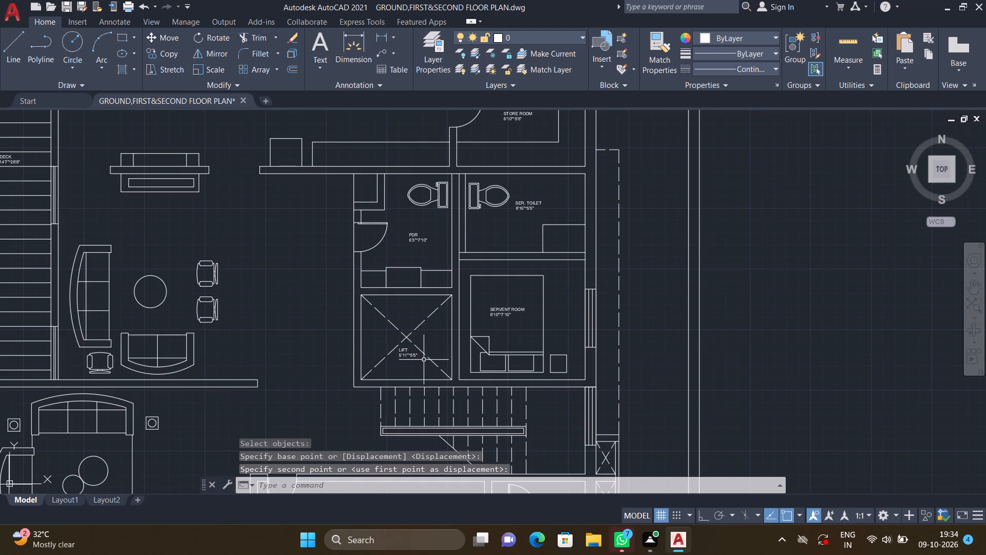
{"action": "scroll", "coordinate": [423, 361], "scroll_direction": "down", "scroll_amount": 1}
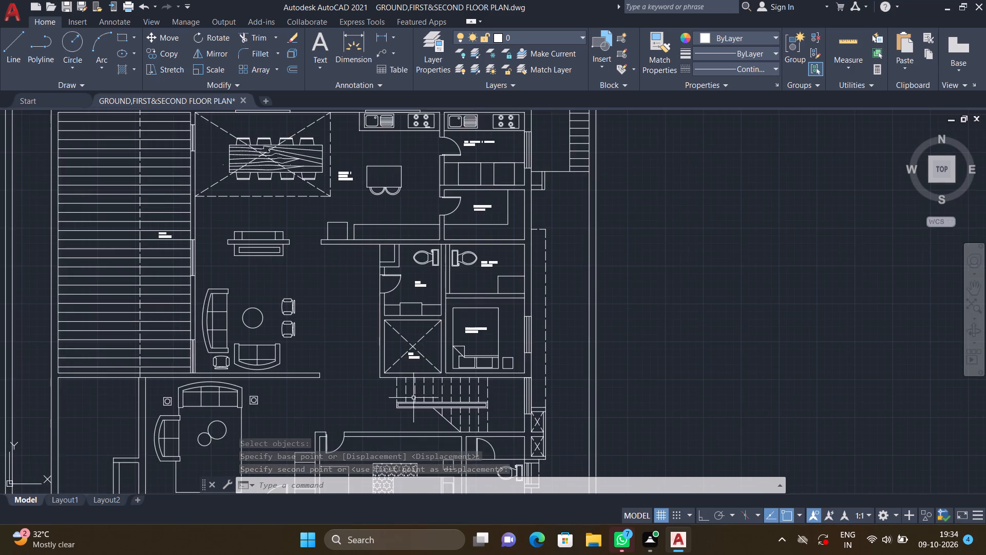
{"action": "middle_click_drag", "start_coordinate": [407, 392], "coordinate": [405, 327]}
{"action": "scroll", "coordinate": [384, 318], "scroll_direction": "down", "scroll_amount": 1}
{"action": "scroll", "coordinate": [385, 318], "scroll_direction": "up", "scroll_amount": 3}
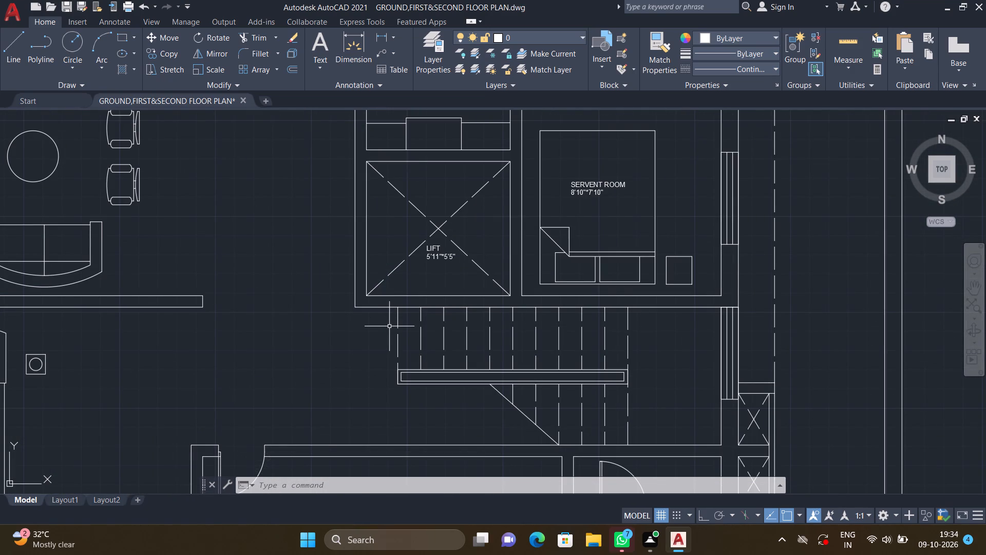
{"action": "key", "text": "F8"}
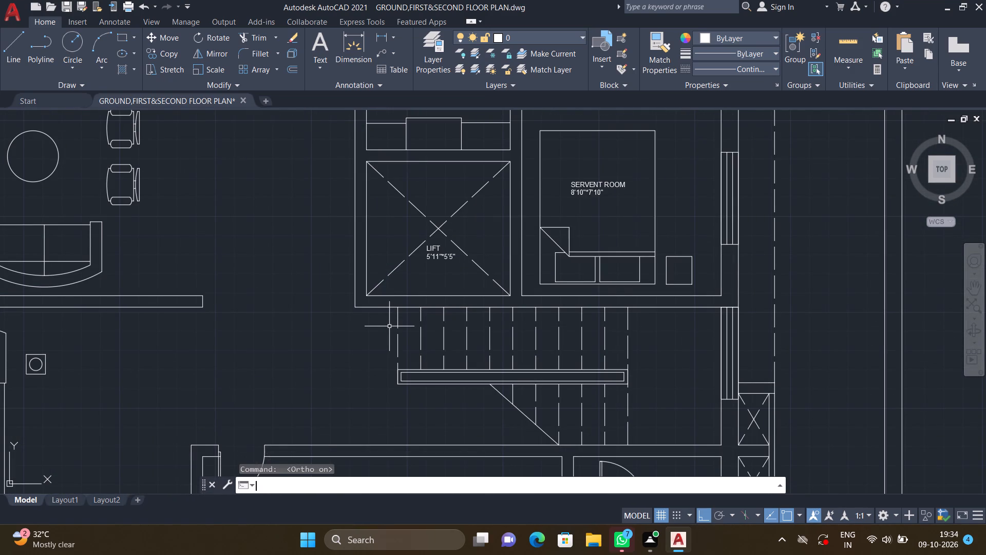
{"action": "key", "text": "l"}
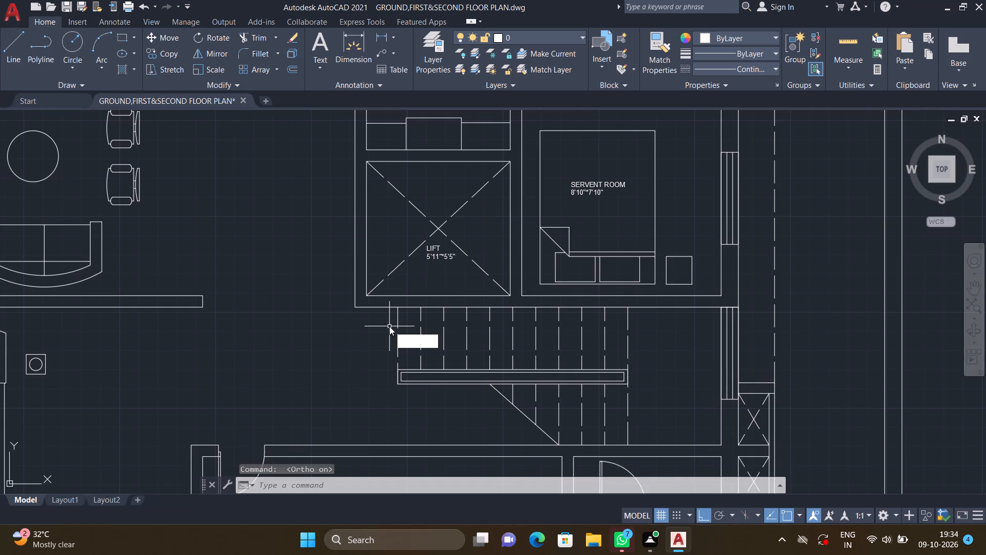
{"action": "key", "text": "Return"}
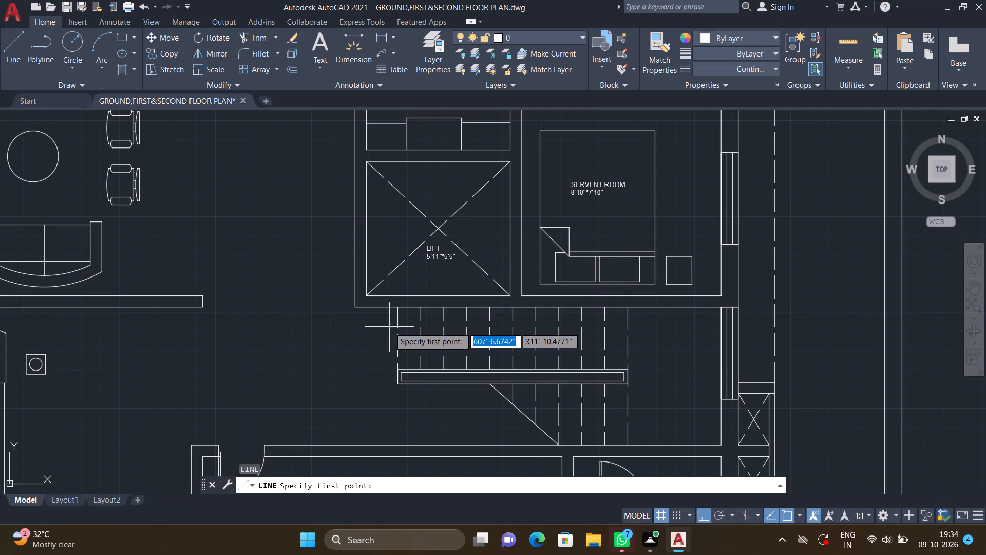
{"action": "scroll", "coordinate": [399, 335], "scroll_direction": "up", "scroll_amount": 2}
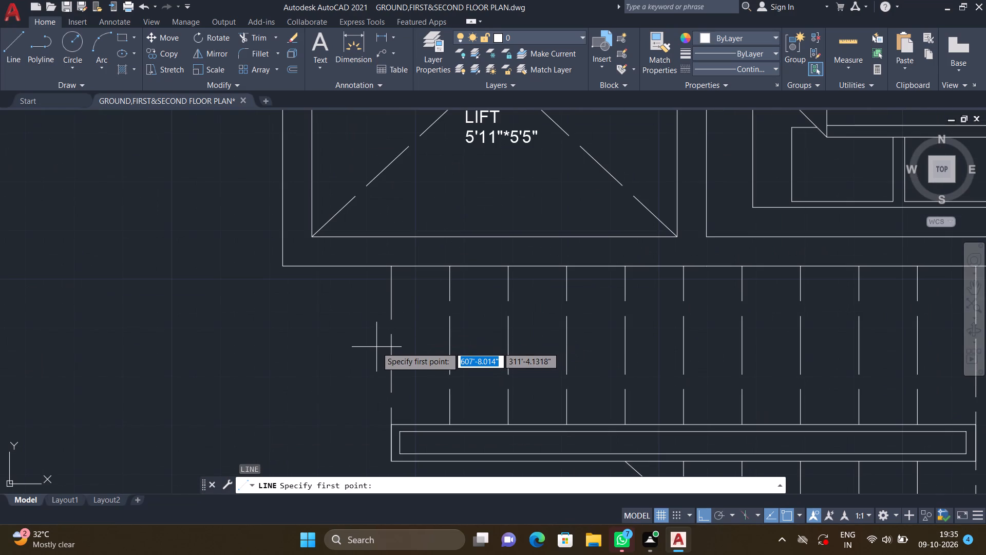
{"action": "left_click", "coordinate": [370, 345]}
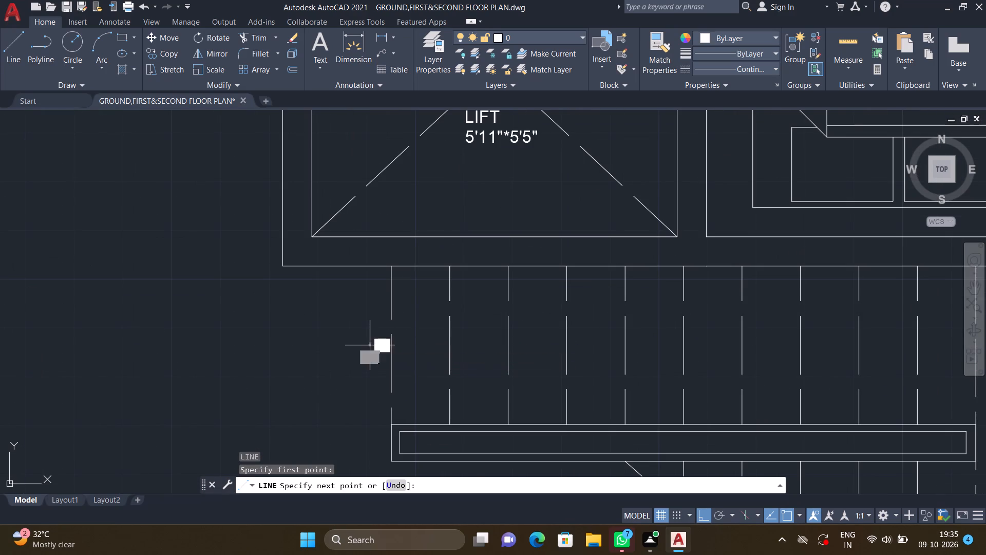
{"action": "left_click", "coordinate": [451, 346]}
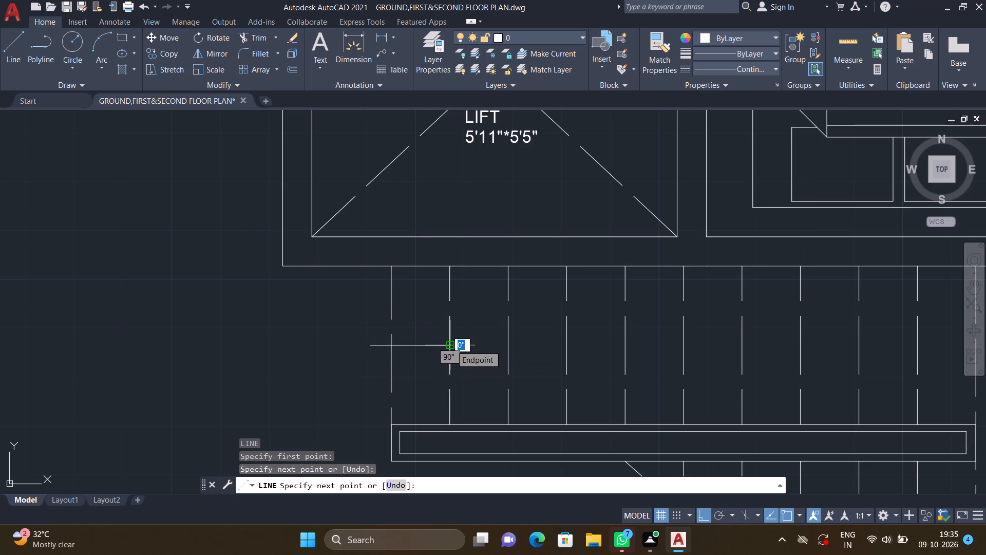
With Ortho off, draw the arrowhead's upper stroke, about 6" long, northwest from the line's east end.
{"action": "key", "text": "F8"}
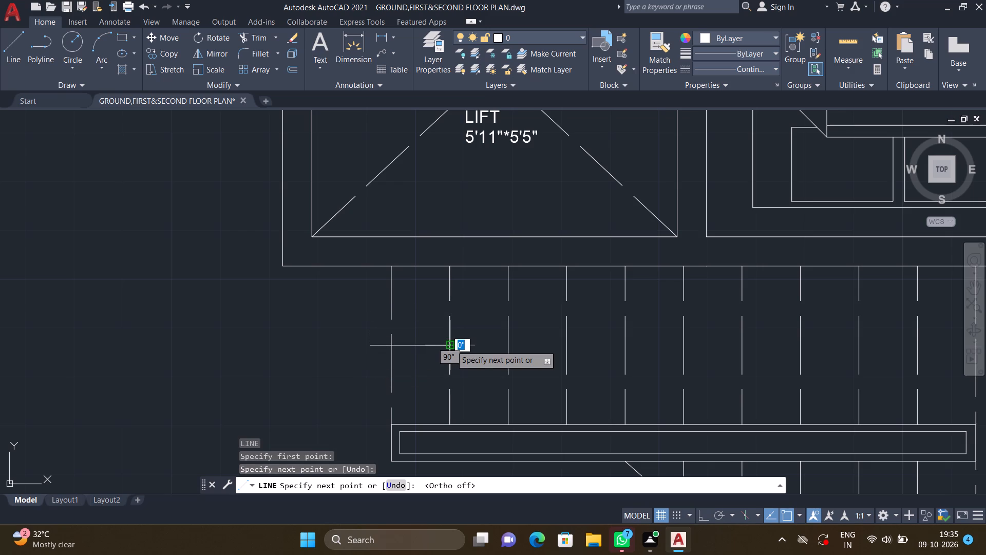
{"action": "key", "text": "l"}
{"action": "key", "text": "Return"}
{"action": "scroll", "coordinate": [435, 331], "scroll_direction": "up", "scroll_amount": 2}
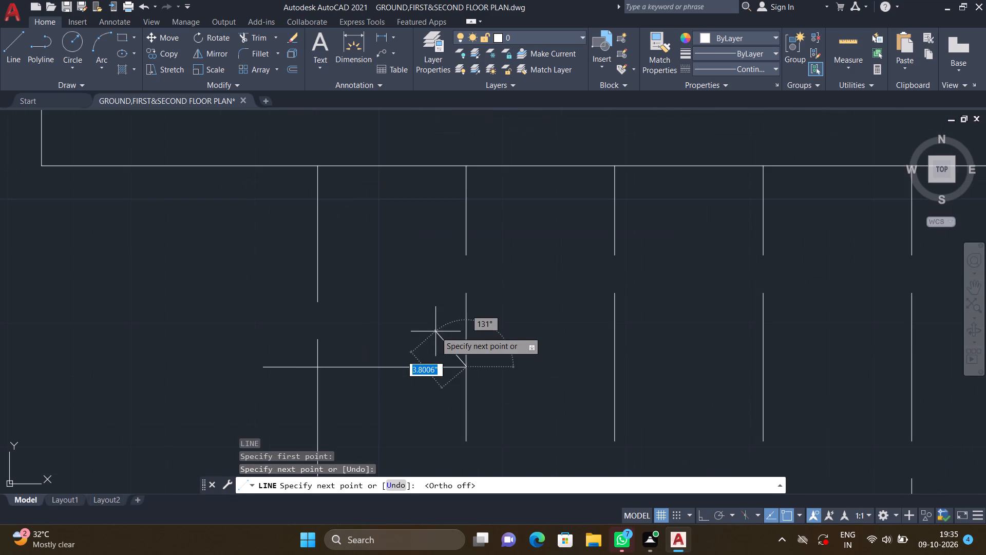
{"action": "double_click", "coordinate": [419, 309]}
{"action": "key", "text": "Return"}
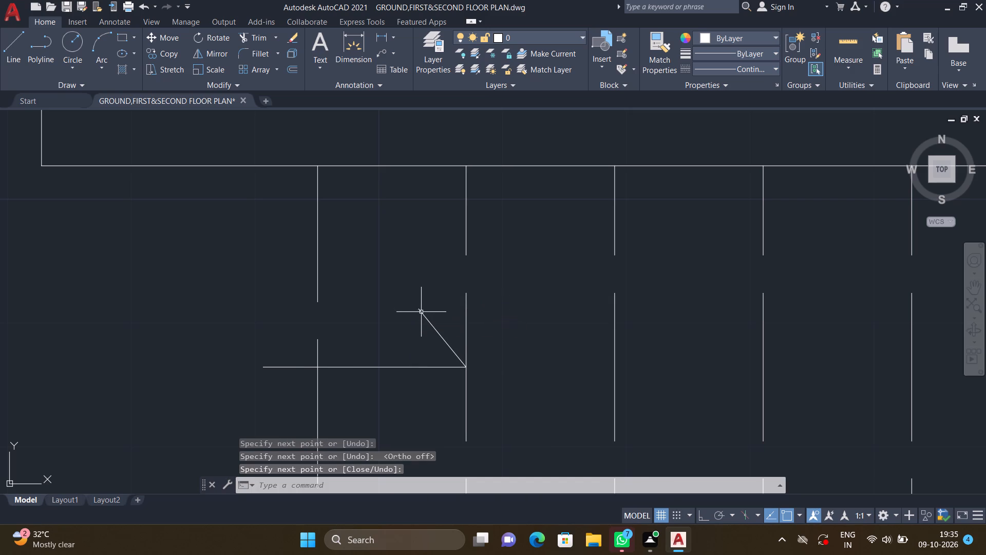
Draw the arrowhead's matching lower stroke southwest from the line's east end on the second tread.
{"action": "scroll", "coordinate": [423, 319], "scroll_direction": "down", "scroll_amount": 2}
{"action": "middle_click_drag", "start_coordinate": [414, 377], "coordinate": [405, 335]}
{"action": "scroll", "coordinate": [422, 316], "scroll_direction": "up", "scroll_amount": 2}
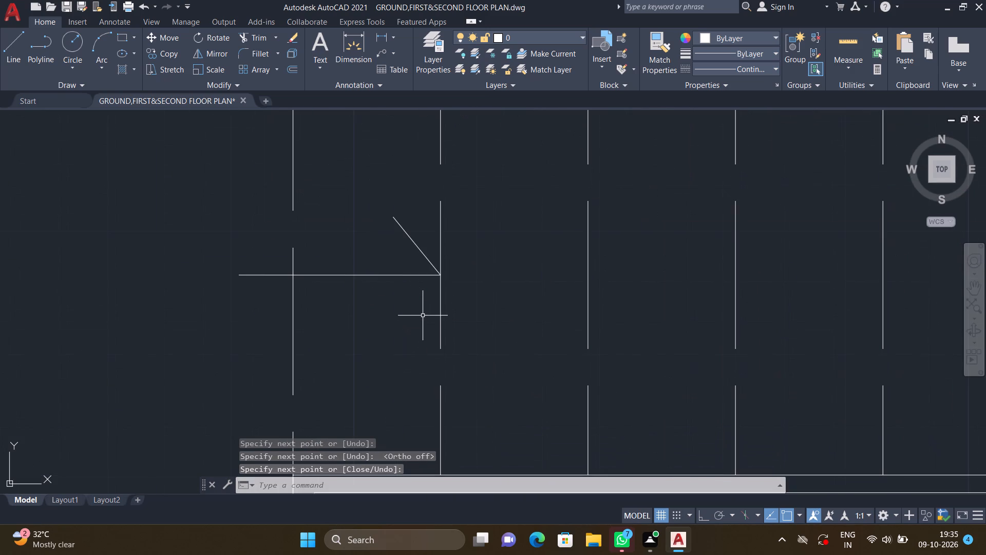
{"action": "type", "text": "OL"}
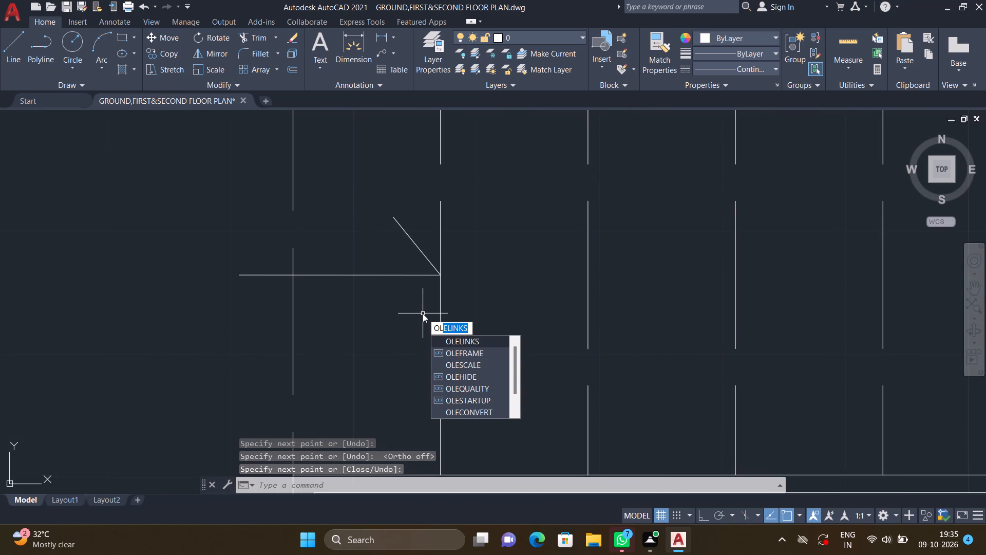
{"action": "key", "text": "Escape"}
{"action": "key", "text": "l"}
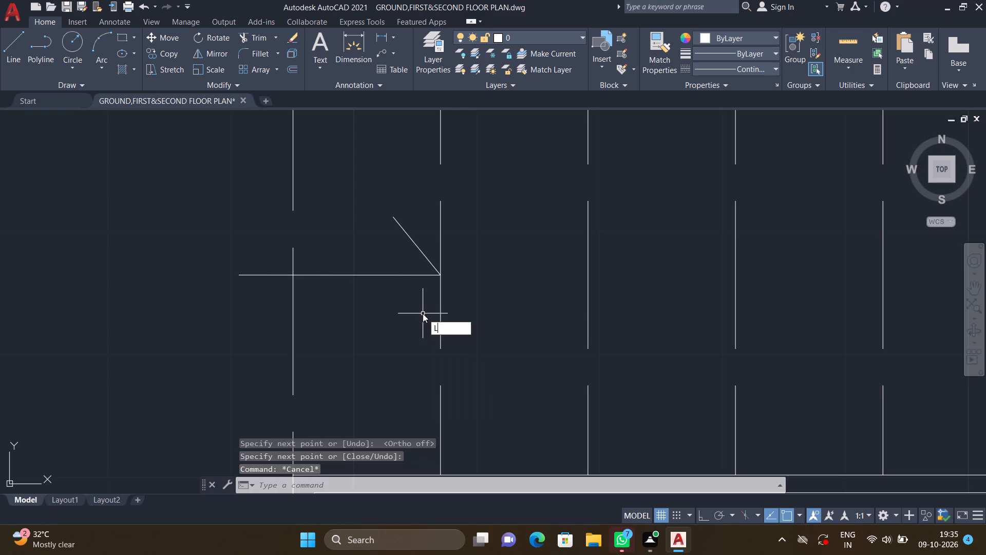
{"action": "key", "text": "Return"}
{"action": "left_click", "coordinate": [439, 278]}
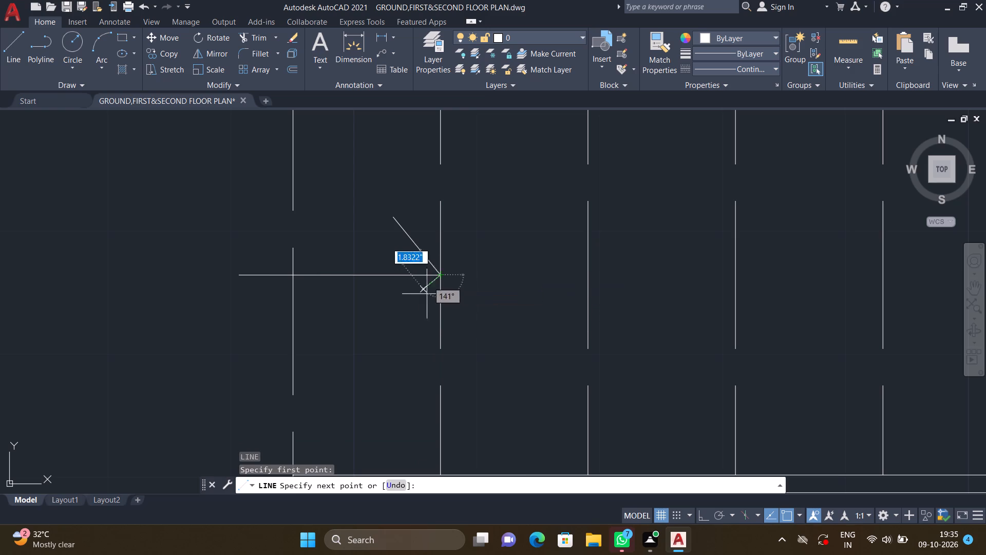
{"action": "left_click", "coordinate": [394, 328]}
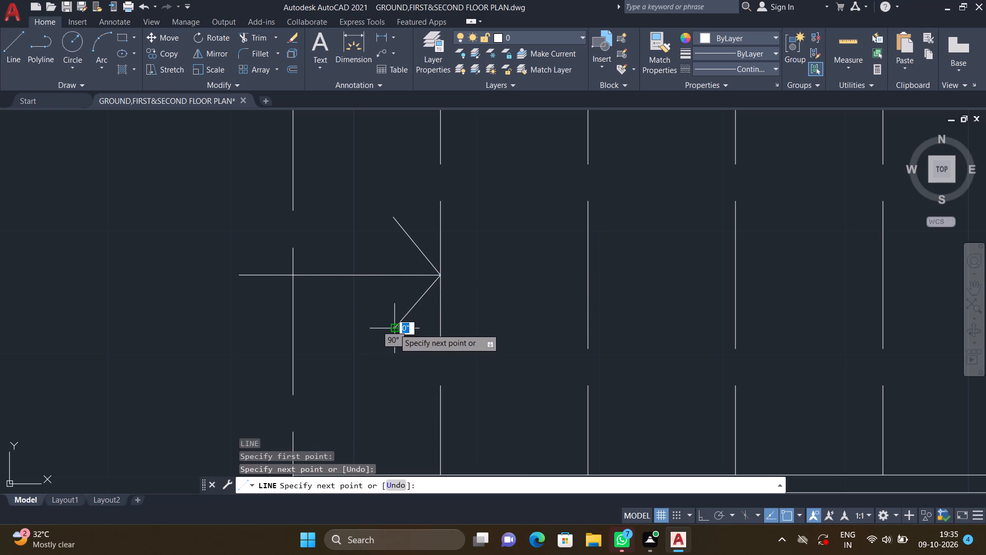
{"action": "key", "text": "Return"}
{"action": "scroll", "coordinate": [327, 294], "scroll_direction": "down", "scroll_amount": 1}
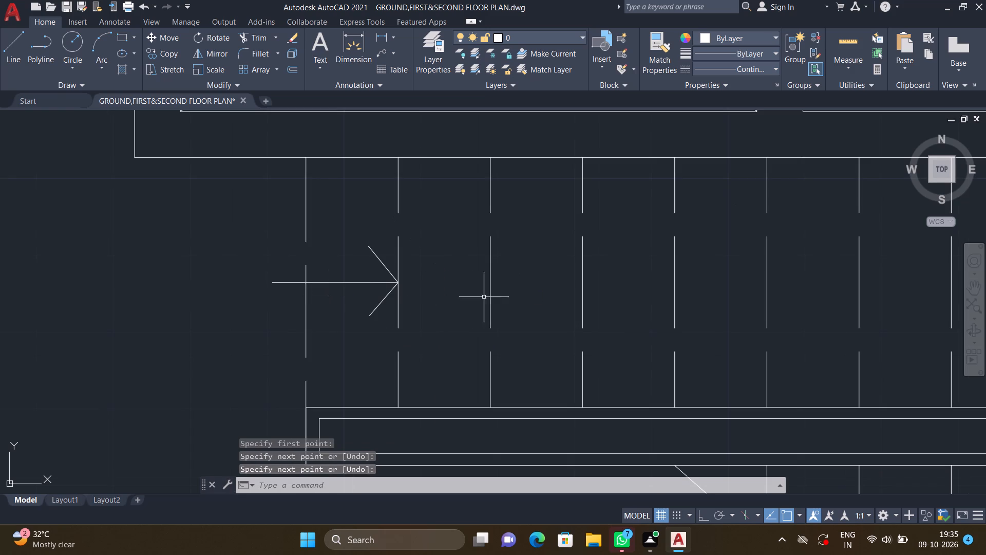
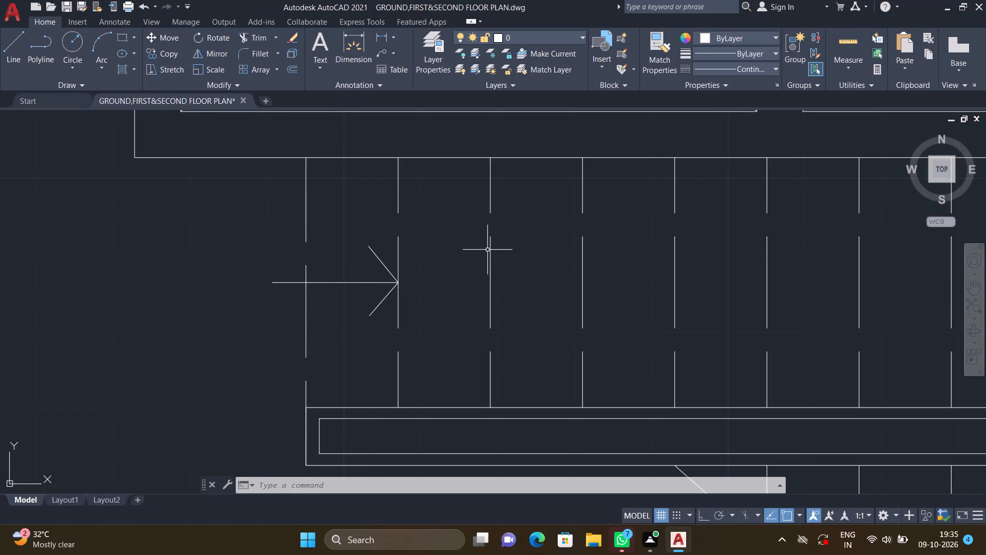
Add the multiline text "UP" just outside the stair, near the tail of the direction arrow, and save it.
{"action": "scroll", "coordinate": [376, 244], "scroll_direction": "down", "scroll_amount": 1}
{"action": "middle_click_drag", "start_coordinate": [311, 257], "coordinate": [374, 254]}
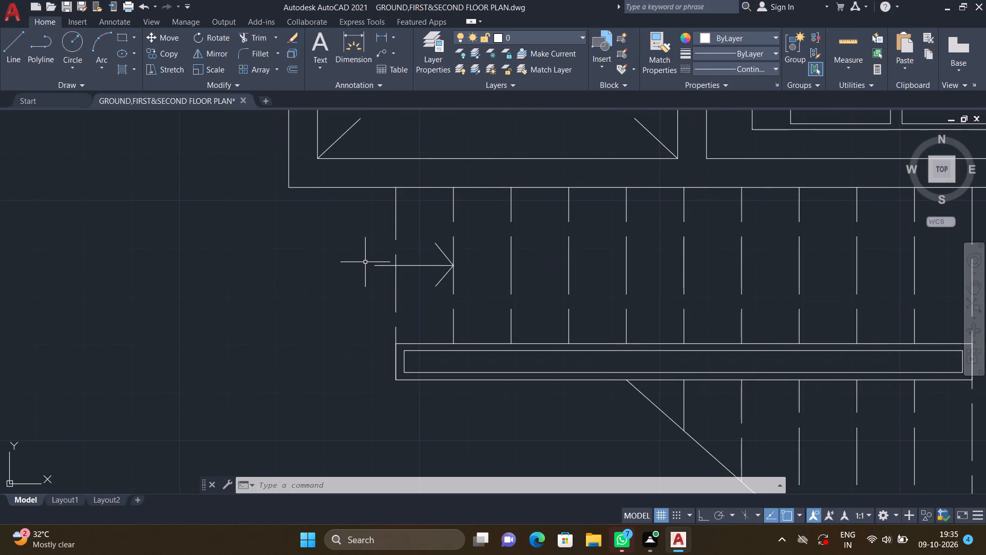
{"action": "scroll", "coordinate": [367, 265], "scroll_direction": "up", "scroll_amount": 1}
{"action": "type", "text": "MT"}
{"action": "key", "text": "Return"}
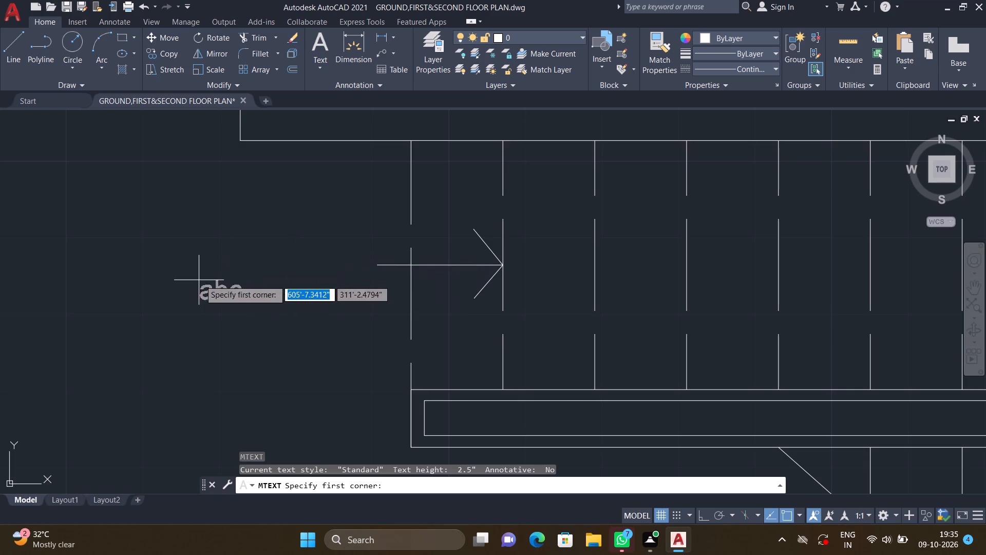
{"action": "left_click", "coordinate": [300, 249]}
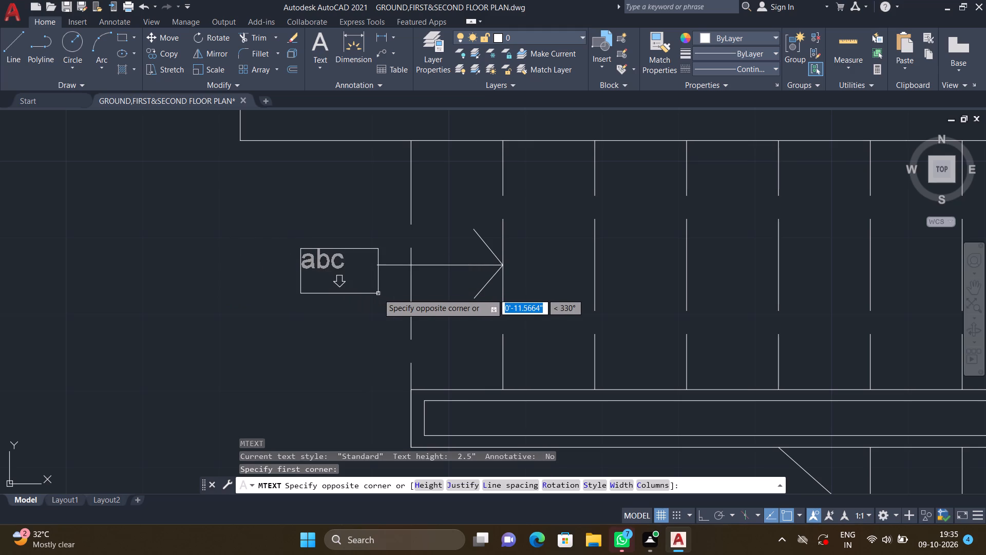
{"action": "left_click", "coordinate": [369, 294]}
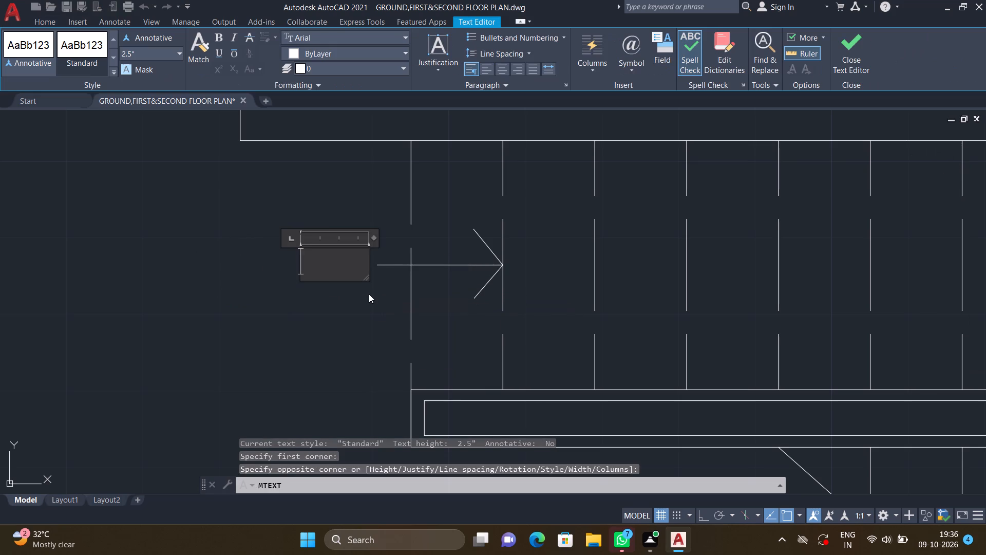
{"action": "type", "text": "UP"}
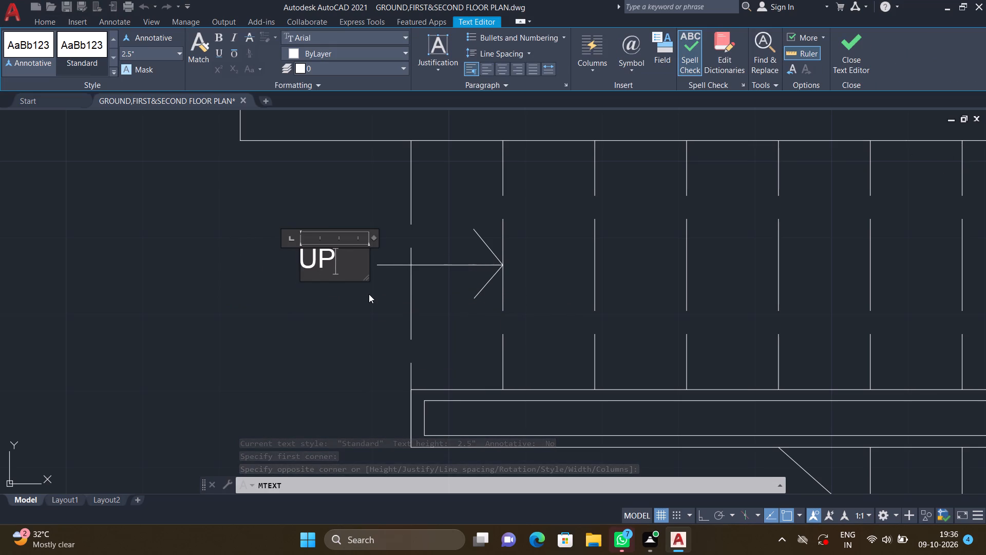
{"action": "key", "text": "Return"}
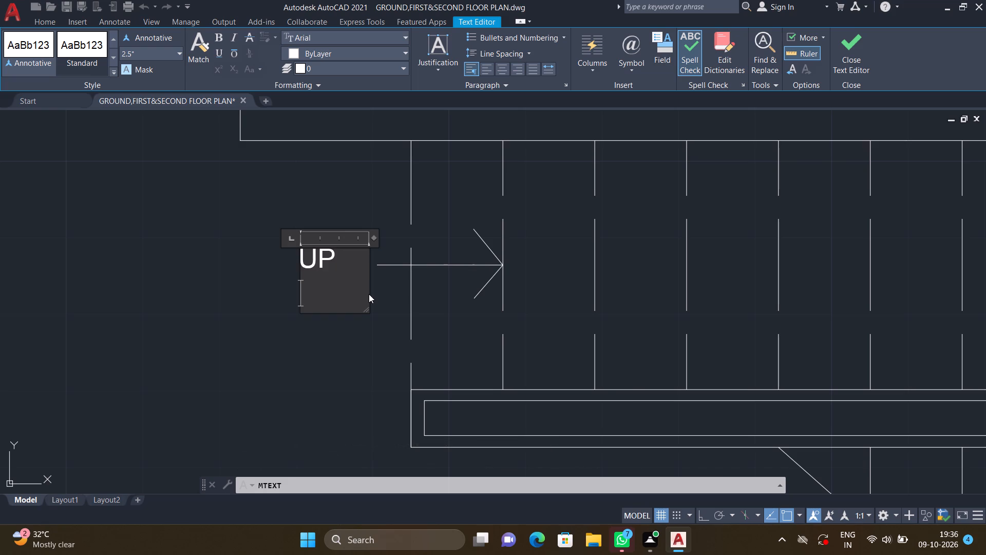
{"action": "key", "text": "Escape"}
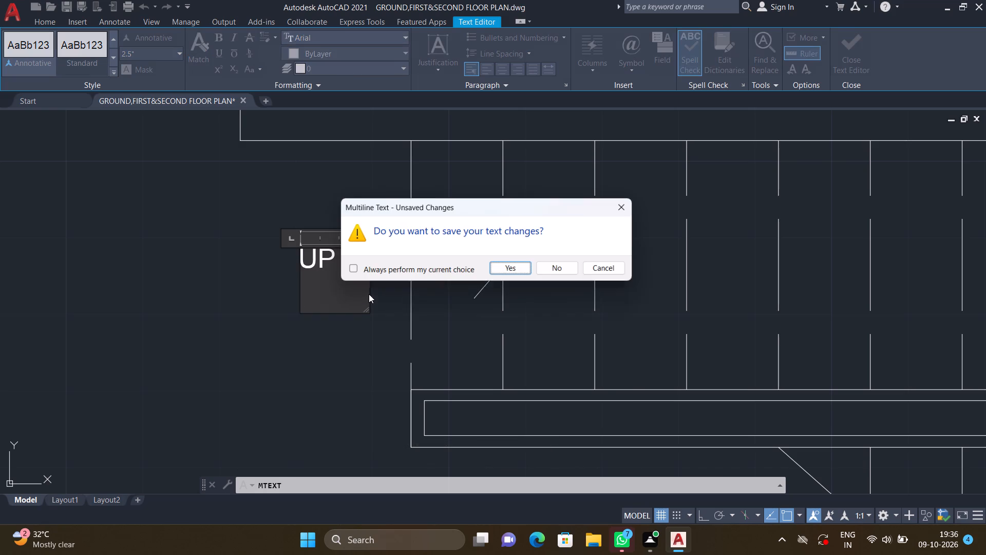
{"action": "left_click", "coordinate": [507, 273]}
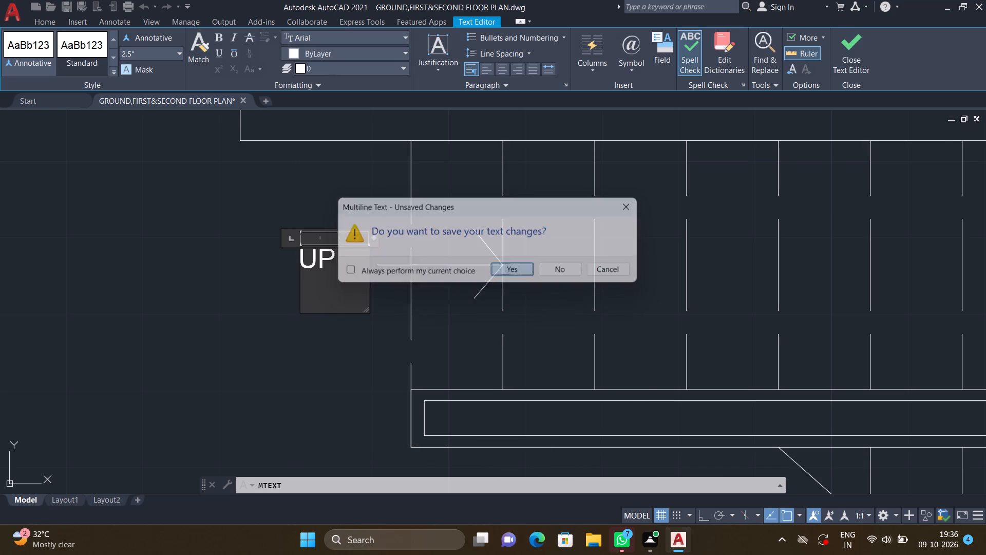
Move the "UP" text about 5.2 inches toward the stair arrow so it sits right at the arrow's tail.
{"action": "key", "text": "m"}
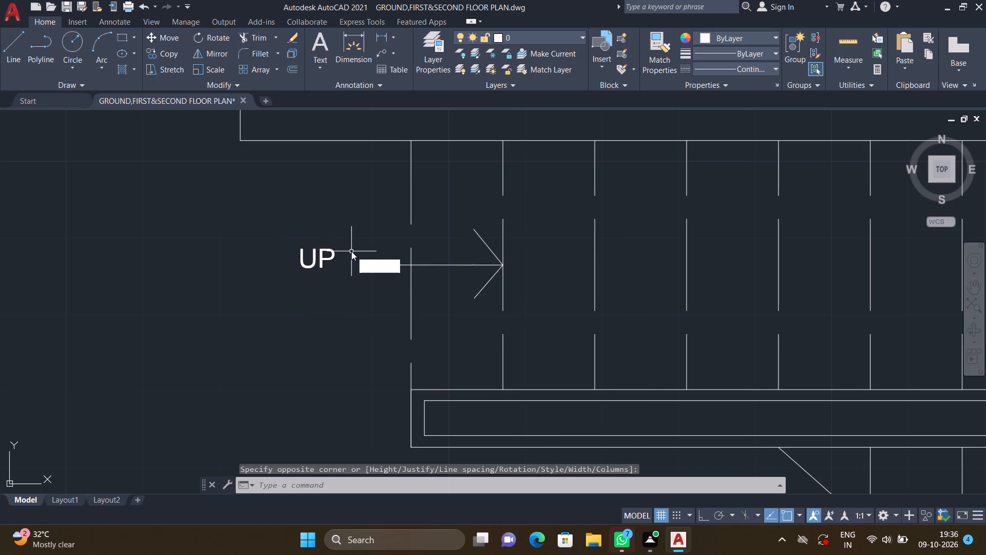
{"action": "key", "text": "Return"}
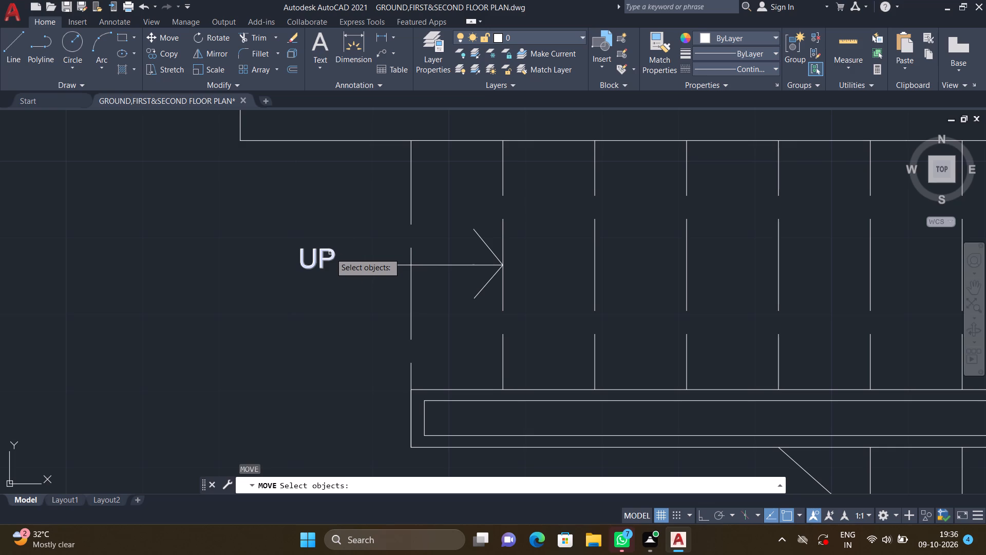
{"action": "left_click", "coordinate": [330, 253]}
{"action": "key", "text": "Return"}
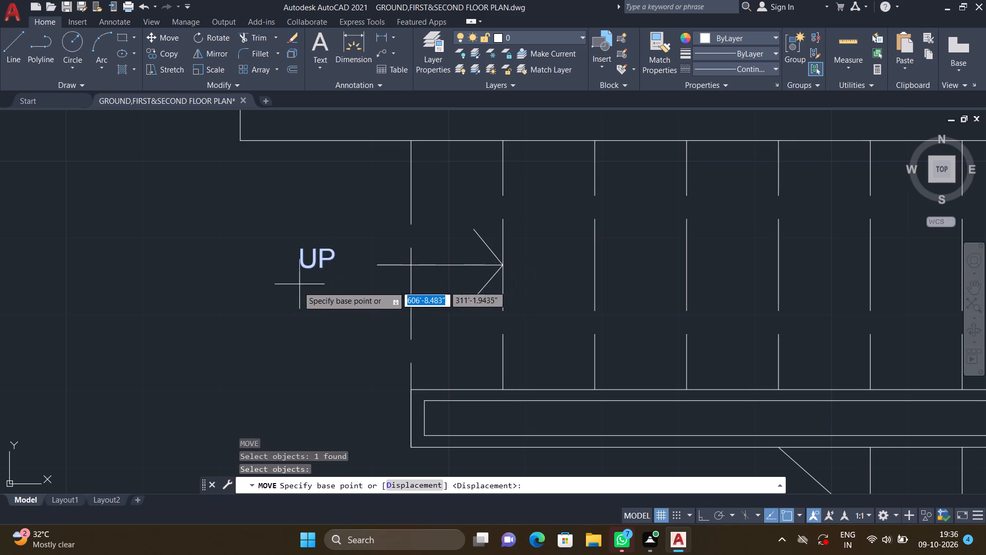
{"action": "scroll", "coordinate": [298, 244], "scroll_direction": "up", "scroll_amount": 2}
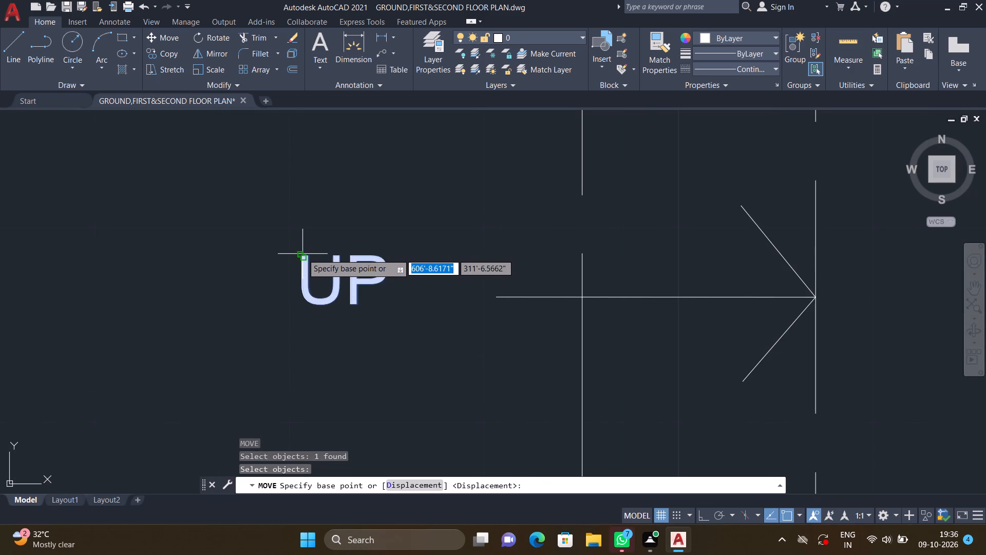
{"action": "left_click", "coordinate": [302, 254]}
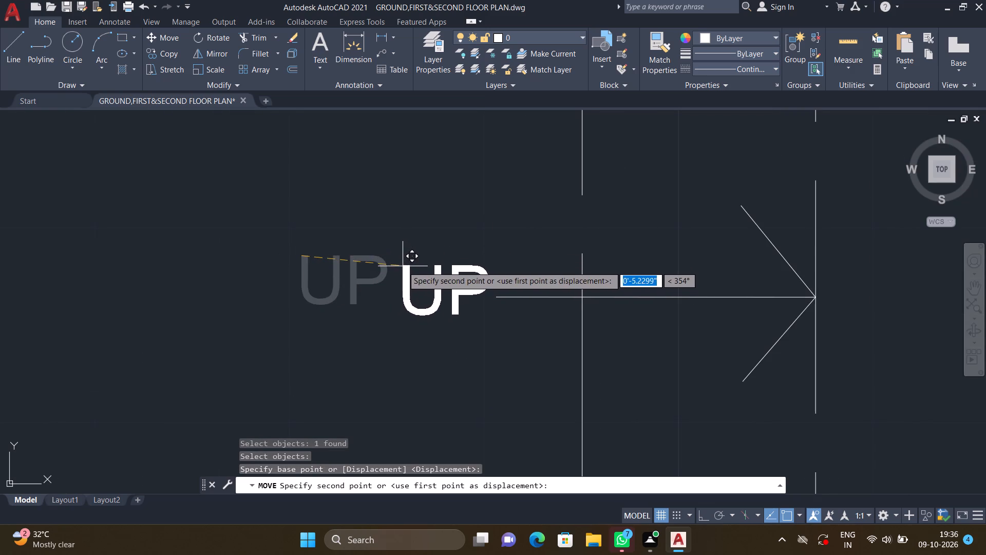
{"action": "left_click", "coordinate": [403, 266]}
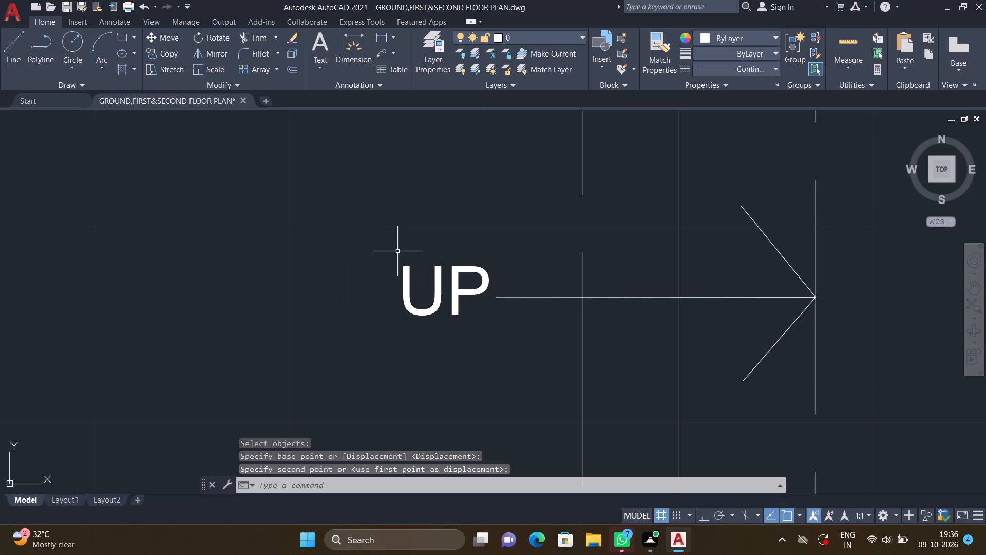
Place a breakline along the middle of the diagonal cut line in the lower stair flight, with its symbol near the midpoint.
{"action": "scroll", "coordinate": [393, 255], "scroll_direction": "down", "scroll_amount": 3}
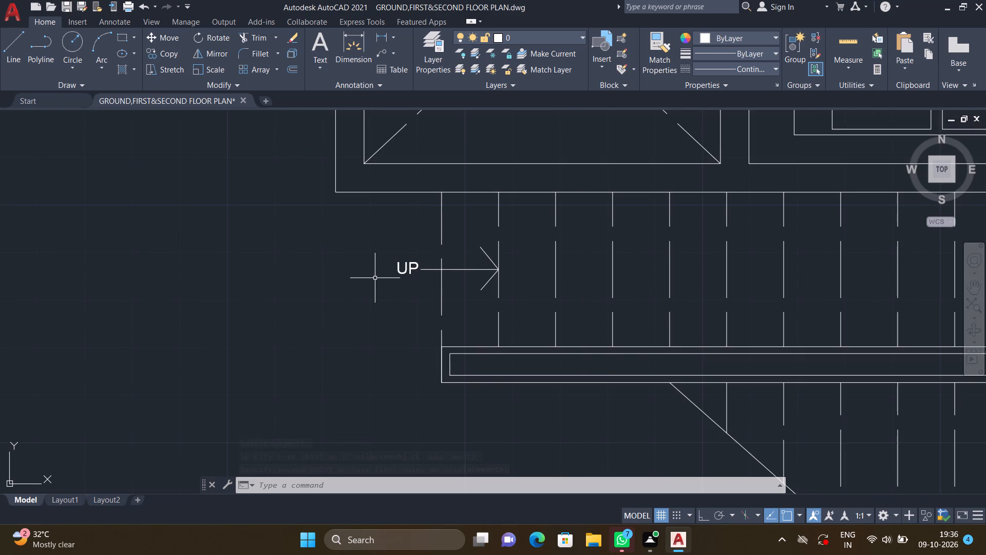
{"action": "scroll", "coordinate": [377, 278], "scroll_direction": "down", "scroll_amount": 2}
{"action": "middle_click_drag", "start_coordinate": [379, 314], "coordinate": [316, 248]}
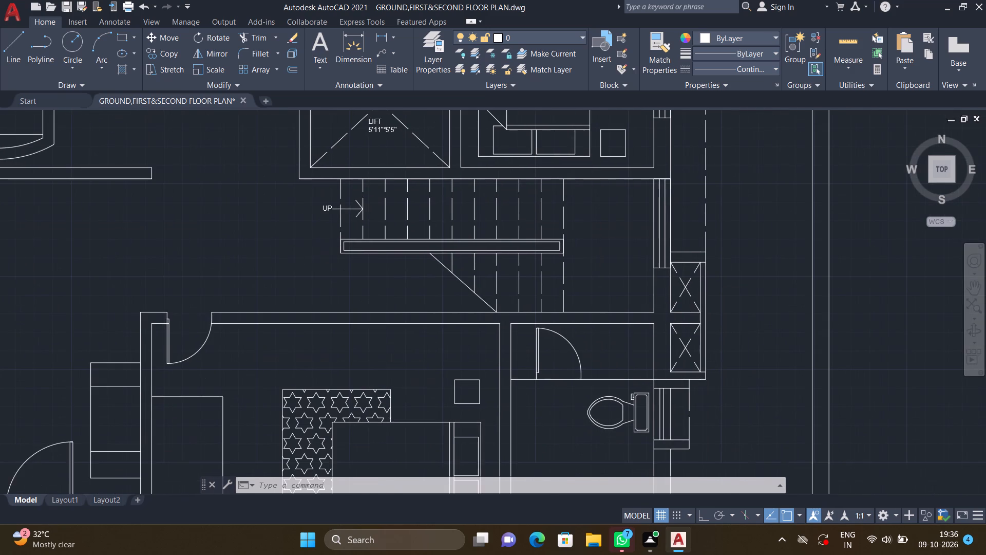
{"action": "scroll", "coordinate": [464, 274], "scroll_direction": "up", "scroll_amount": 2}
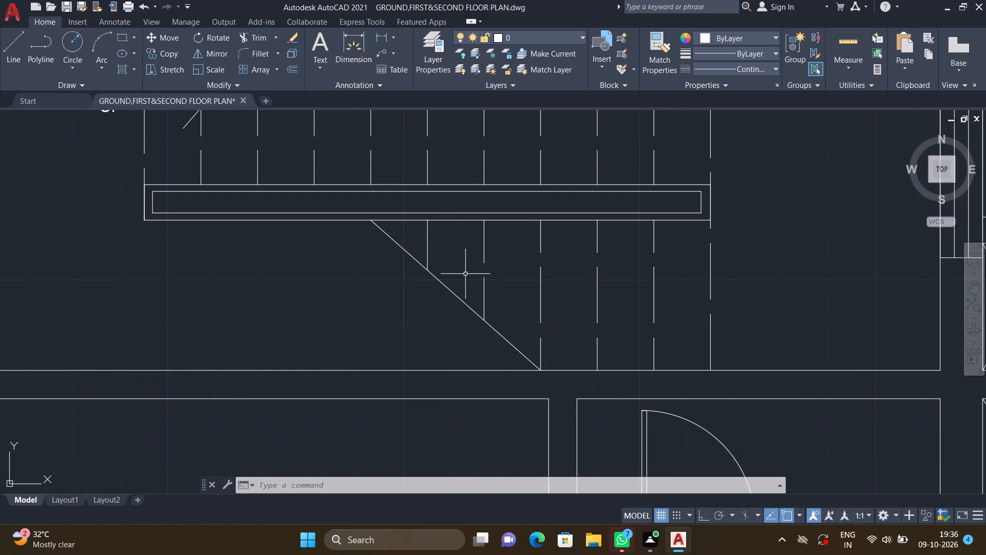
{"action": "type", "text": "BRE"}
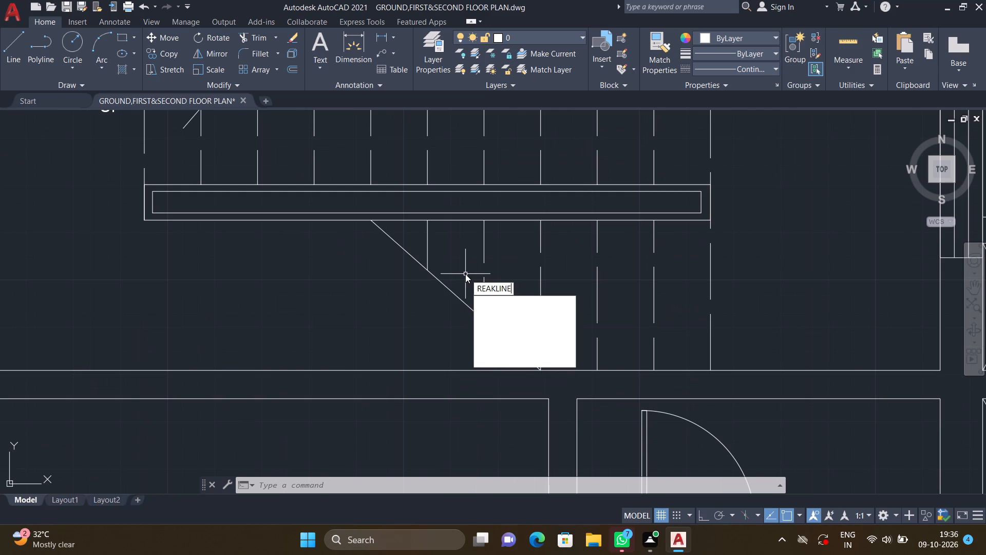
{"action": "key", "text": "a"}
{"action": "key", "text": "k"}
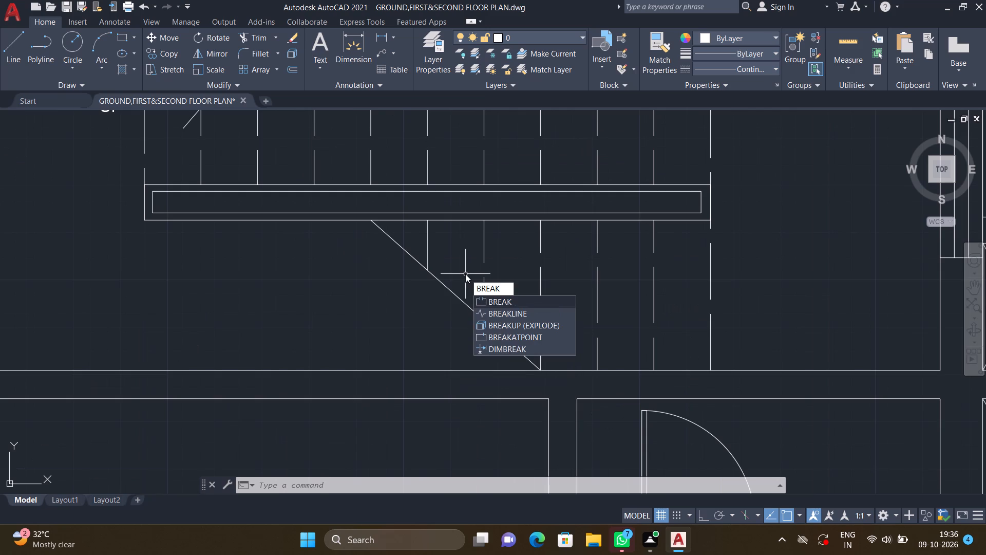
{"action": "left_click", "coordinate": [494, 312]}
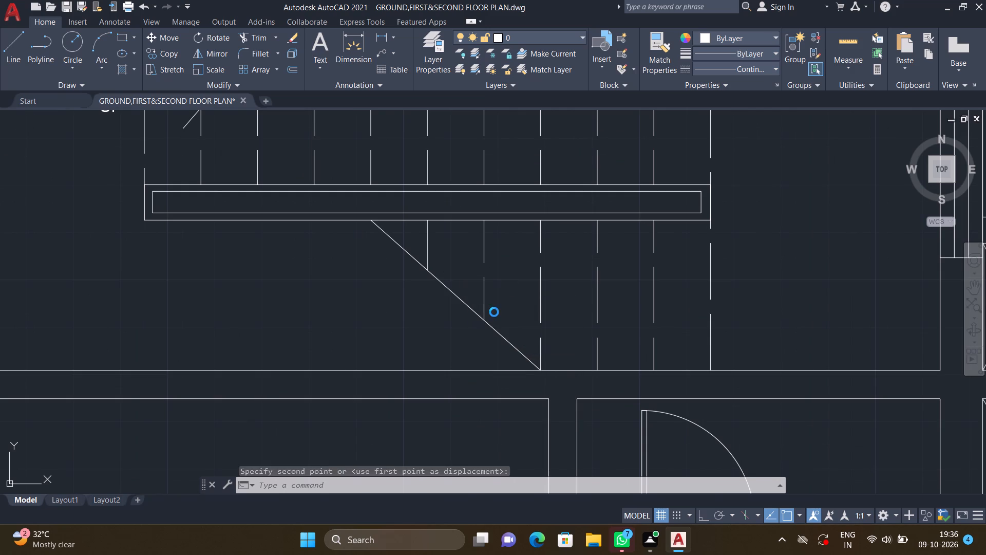
{"action": "left_click", "coordinate": [445, 284]}
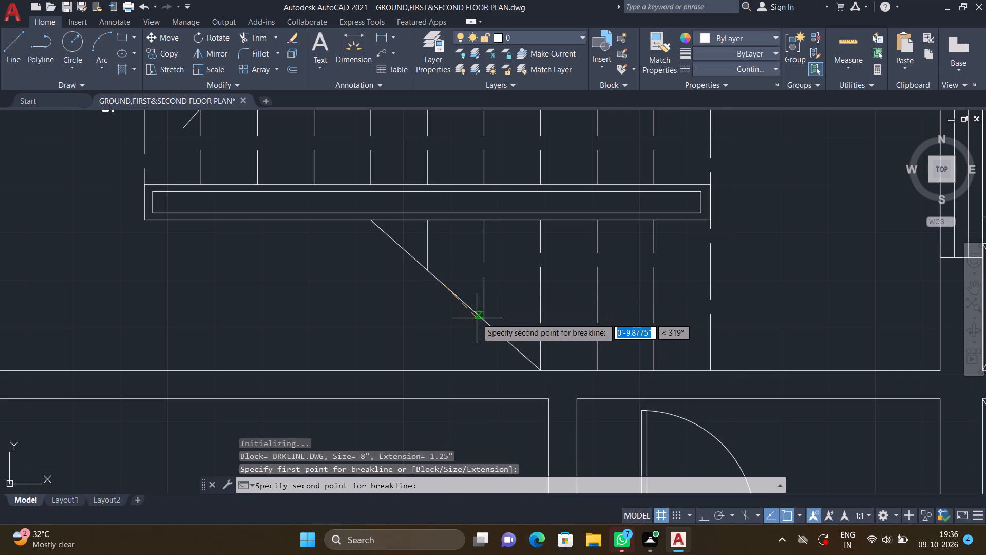
{"action": "left_click", "coordinate": [483, 318]}
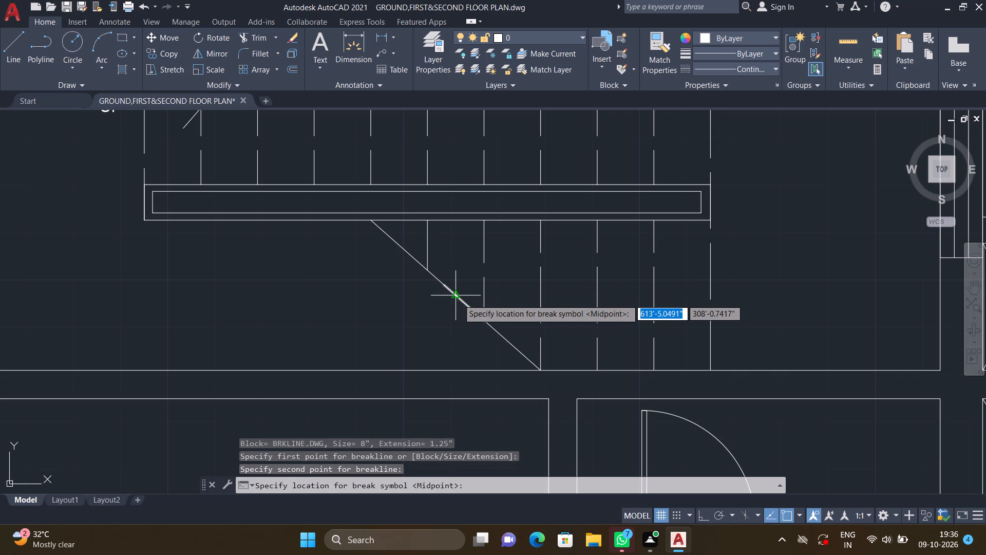
{"action": "left_click", "coordinate": [459, 299]}
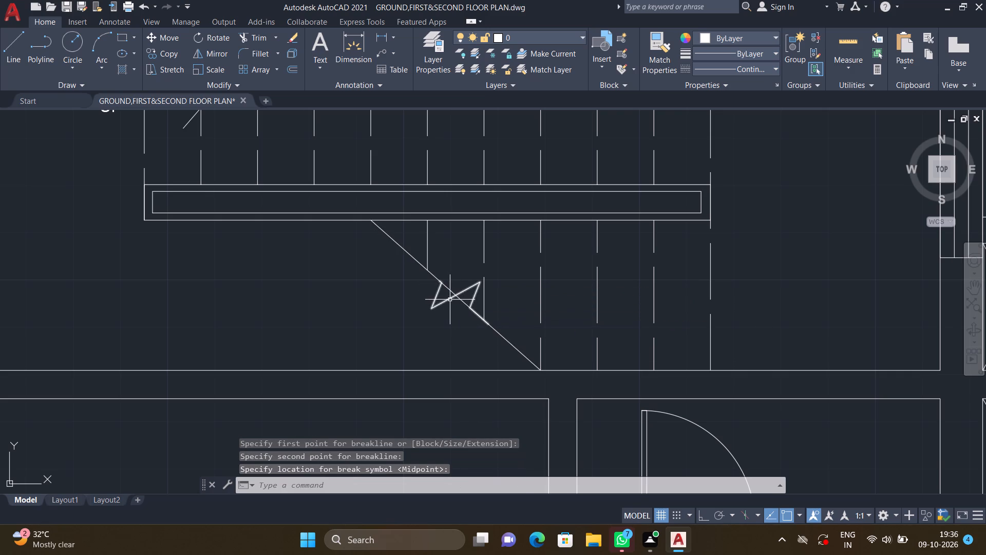
{"action": "key", "text": "Escape"}
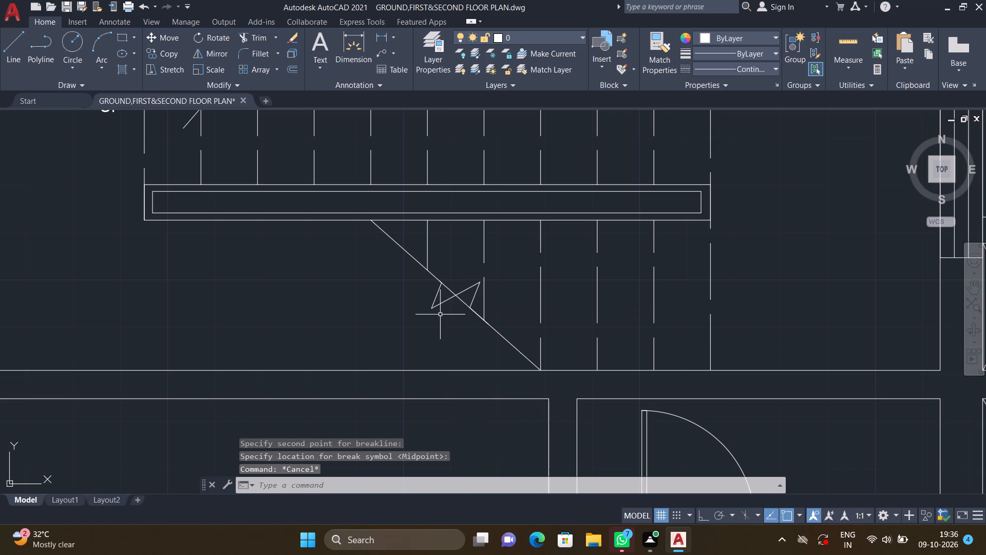
Trim the two pieces of the diagonal cut line that run through the zigzag break symbol.
{"action": "type", "text": "TR"}
{"action": "key", "text": "Return"}
{"action": "scroll", "coordinate": [450, 291], "scroll_direction": "up", "scroll_amount": 2}
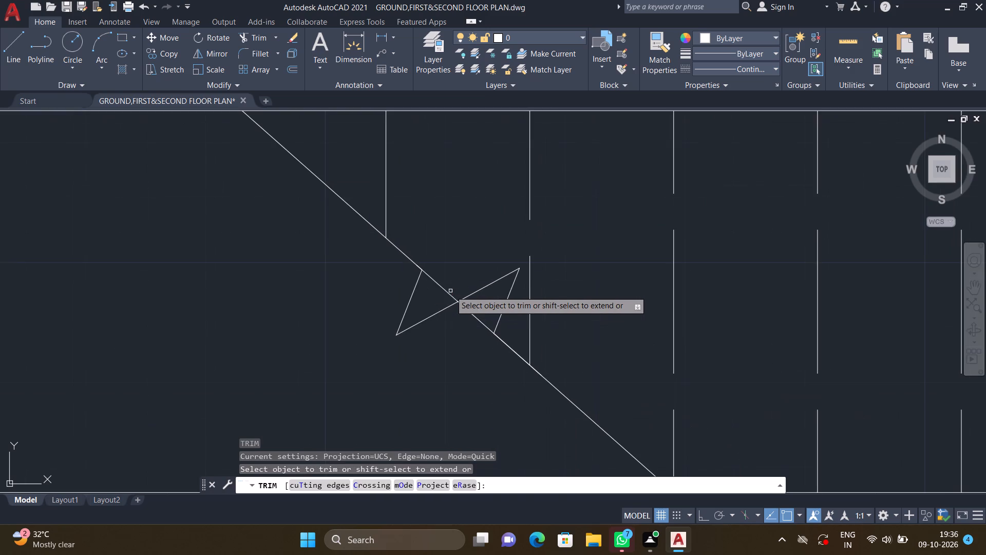
{"action": "left_click", "coordinate": [448, 292]}
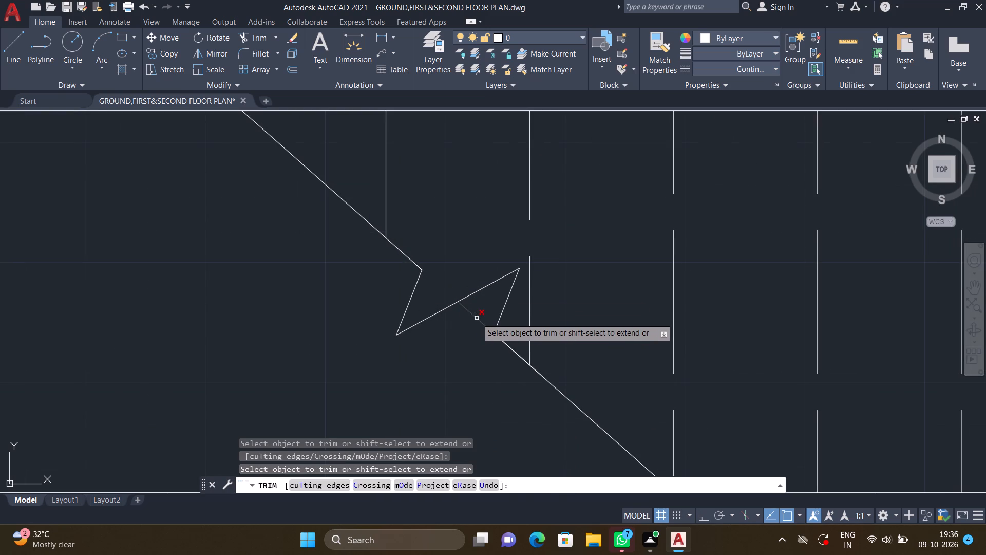
{"action": "left_click", "coordinate": [477, 318]}
{"action": "key", "text": "Return"}
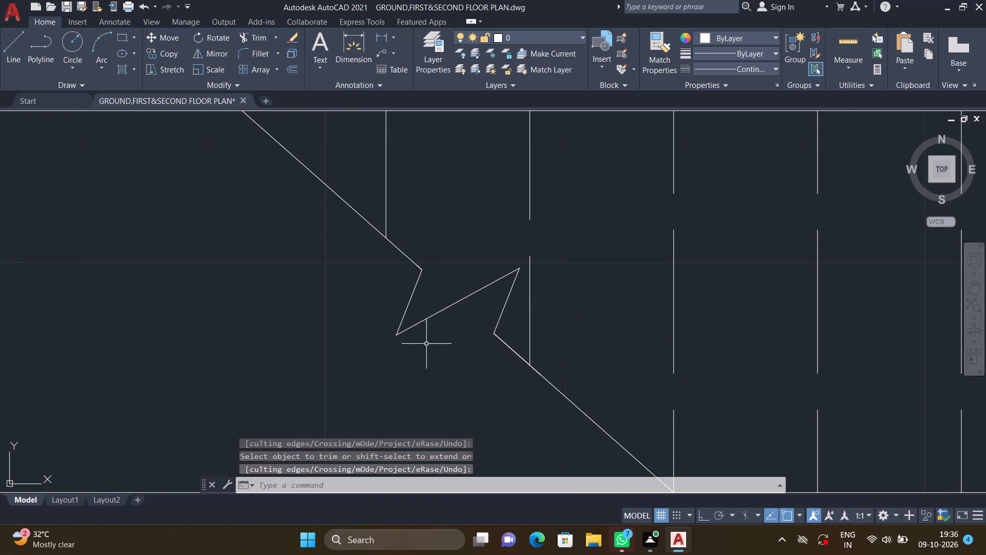
Add the three-line multiline text "ELE ROOM", "BELOW", "MID LANDING" on the landing beside the stair flights and save it.
{"action": "scroll", "coordinate": [412, 280], "scroll_direction": "down", "scroll_amount": 2}
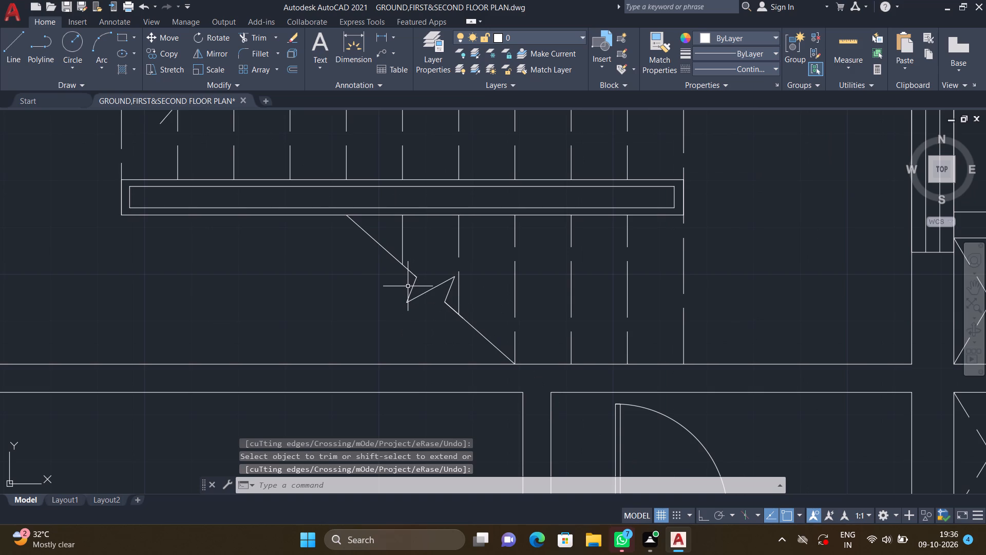
{"action": "scroll", "coordinate": [396, 282], "scroll_direction": "down", "scroll_amount": 2}
{"action": "middle_click_drag", "start_coordinate": [374, 292], "coordinate": [338, 275]}
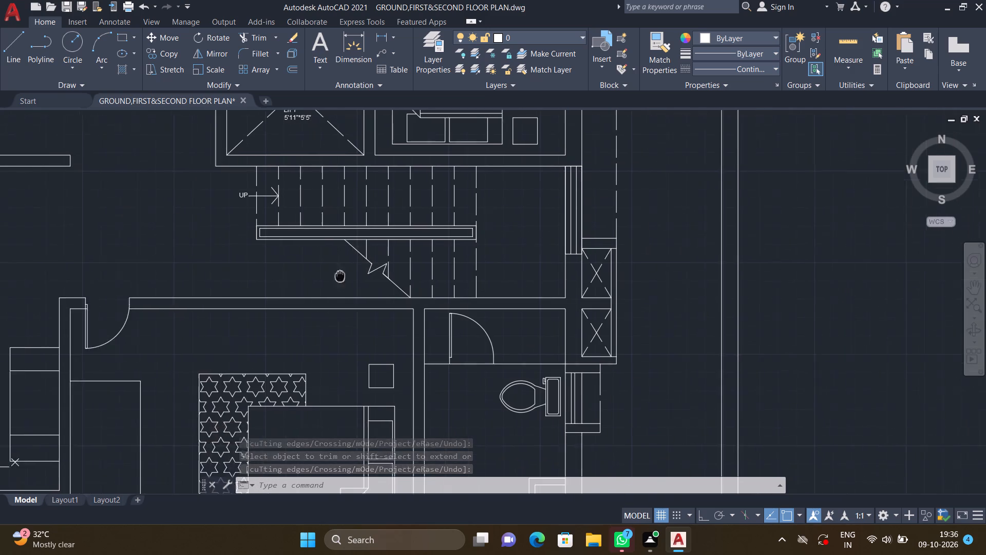
{"action": "middle_click_drag", "start_coordinate": [338, 275], "coordinate": [339, 275]}
{"action": "scroll", "coordinate": [354, 276], "scroll_direction": "down", "scroll_amount": 1}
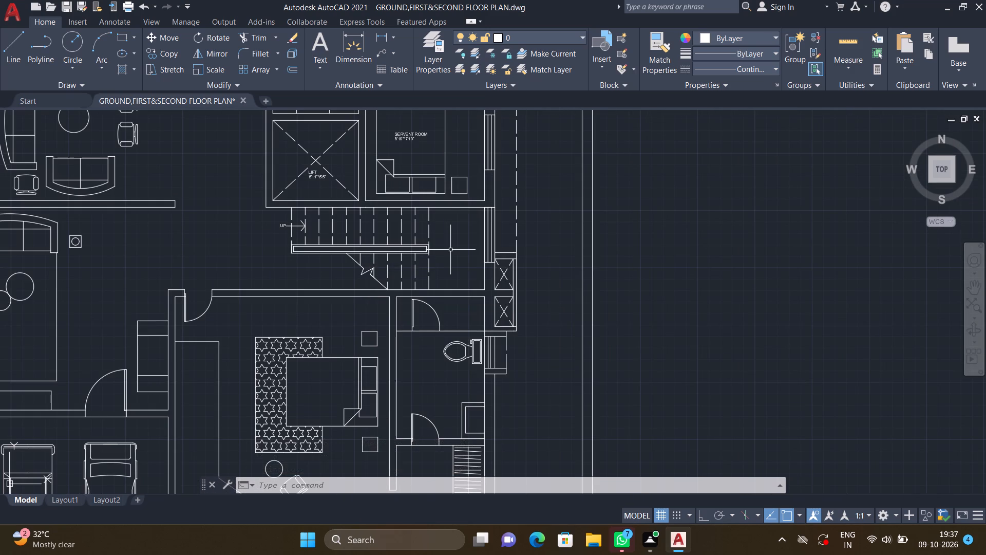
{"action": "scroll", "coordinate": [462, 266], "scroll_direction": "up", "scroll_amount": 2}
{"action": "type", "text": "MT"}
{"action": "key", "text": "Return"}
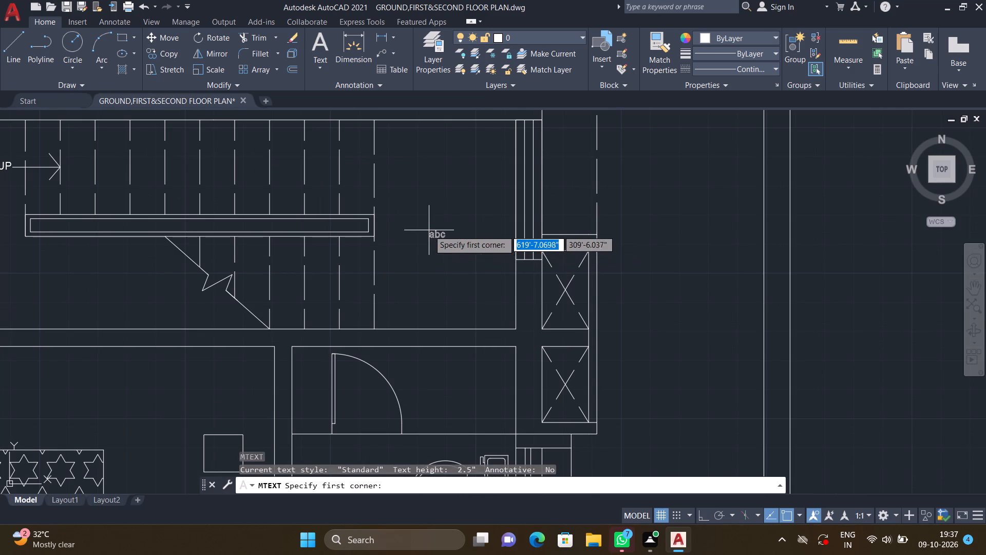
{"action": "left_click", "coordinate": [393, 213]}
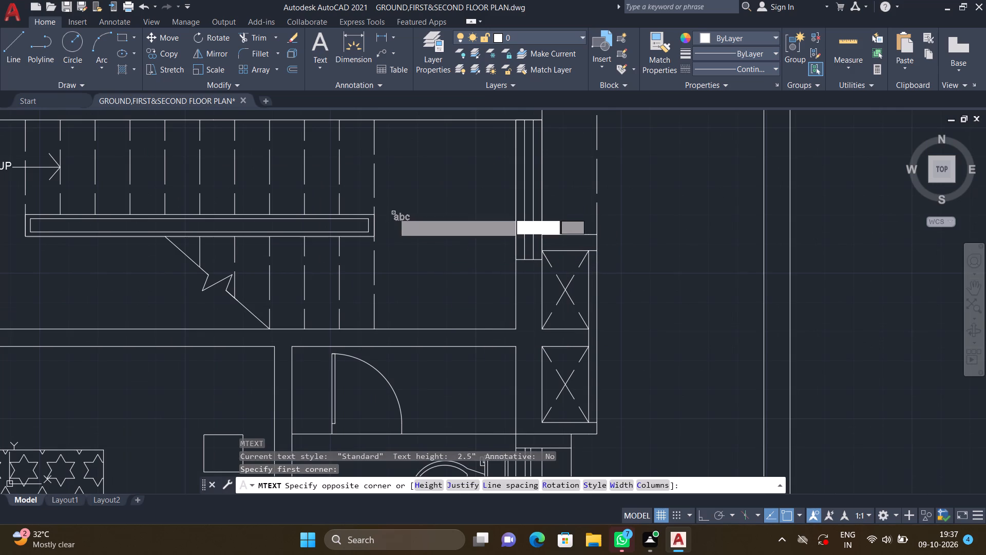
{"action": "left_click", "coordinate": [495, 257]}
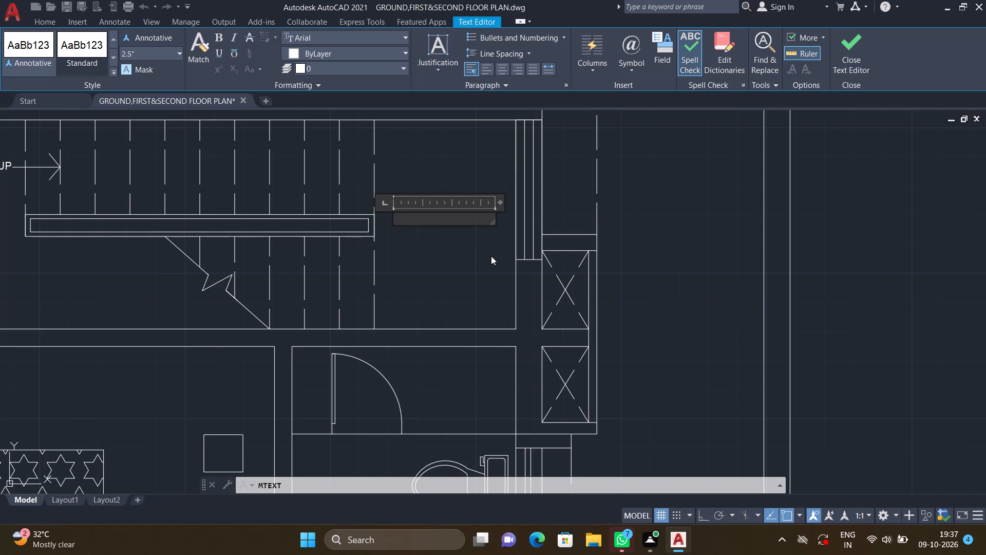
{"action": "key", "text": "e"}
{"action": "type", "text": "LE"}
{"action": "key", "text": "space"}
{"action": "type", "text": "ROOM"}
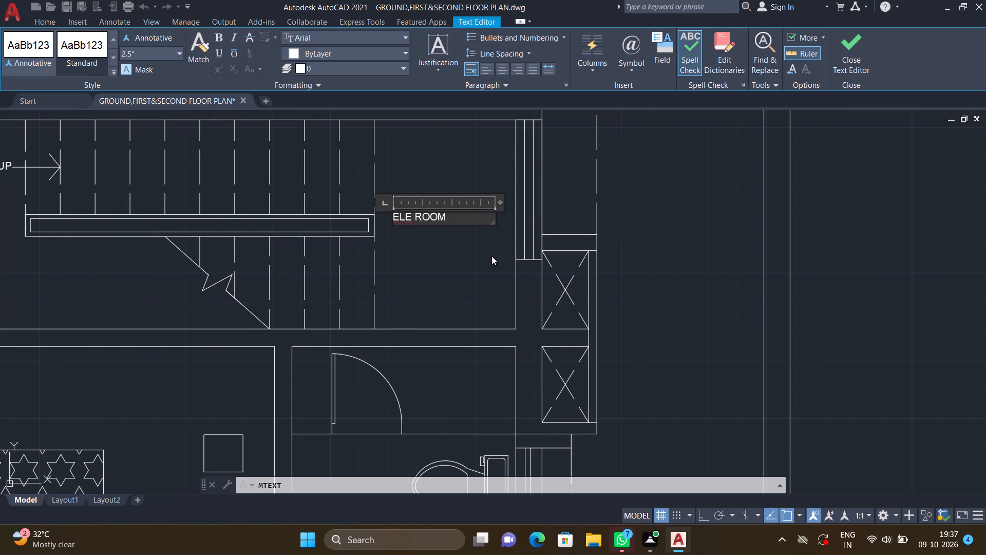
{"action": "key", "text": "Return"}
{"action": "type", "text": "BEL"}
{"action": "type", "text": "OW"}
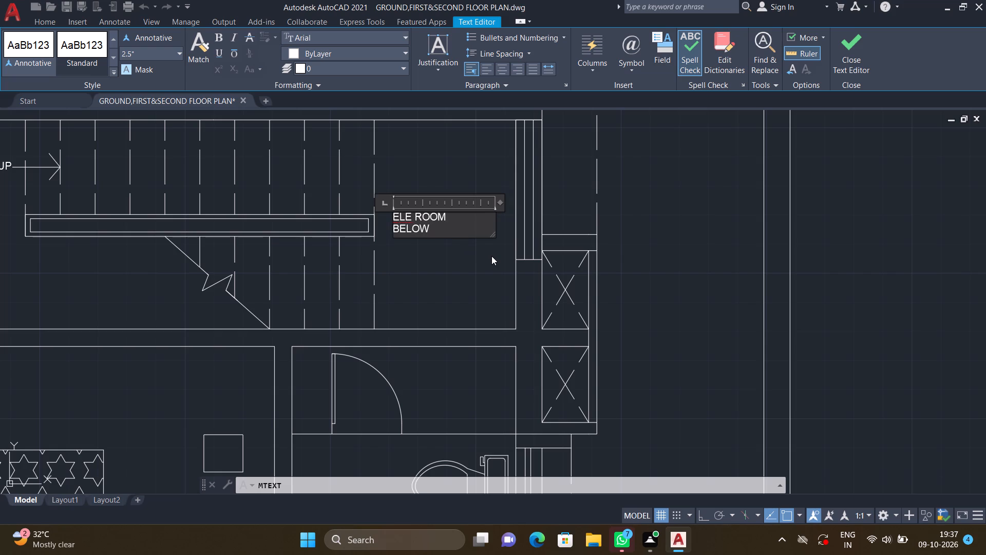
{"action": "key", "text": "Return"}
{"action": "type", "text": "MI"}
{"action": "type", "text": "D LAN"}
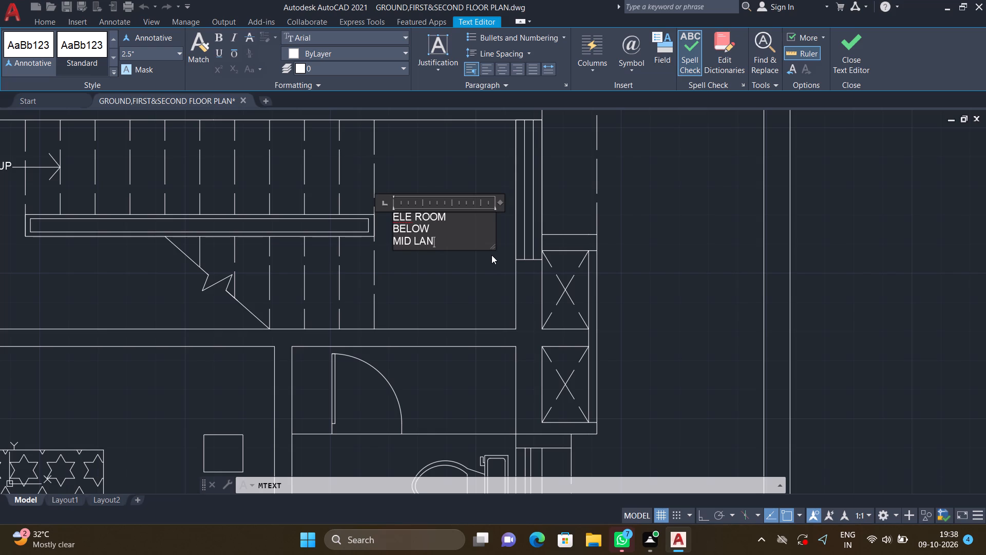
{"action": "type", "text": "DIN"}
{"action": "key", "text": "g"}
{"action": "key", "text": "Return"}
{"action": "key", "text": "Escape"}
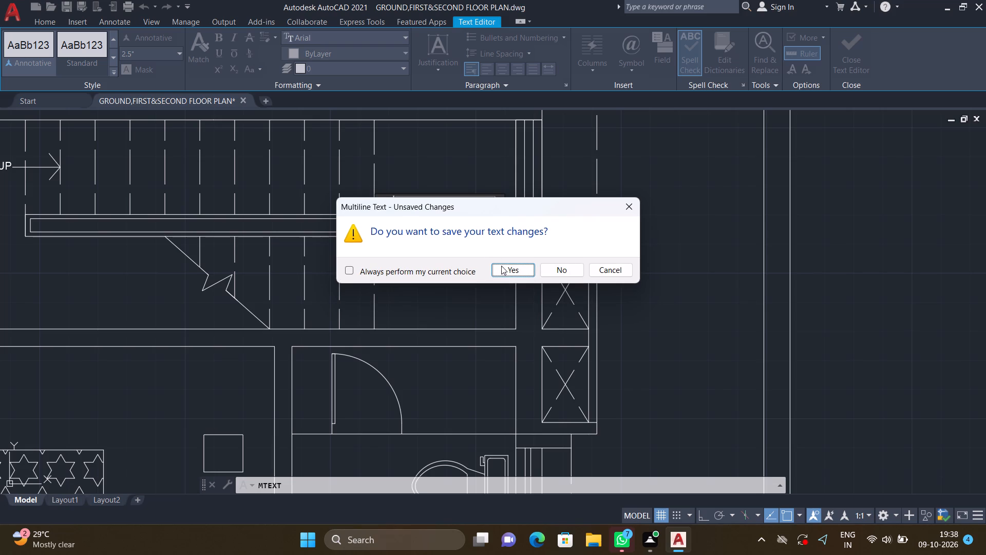
{"action": "left_click", "coordinate": [503, 272]}
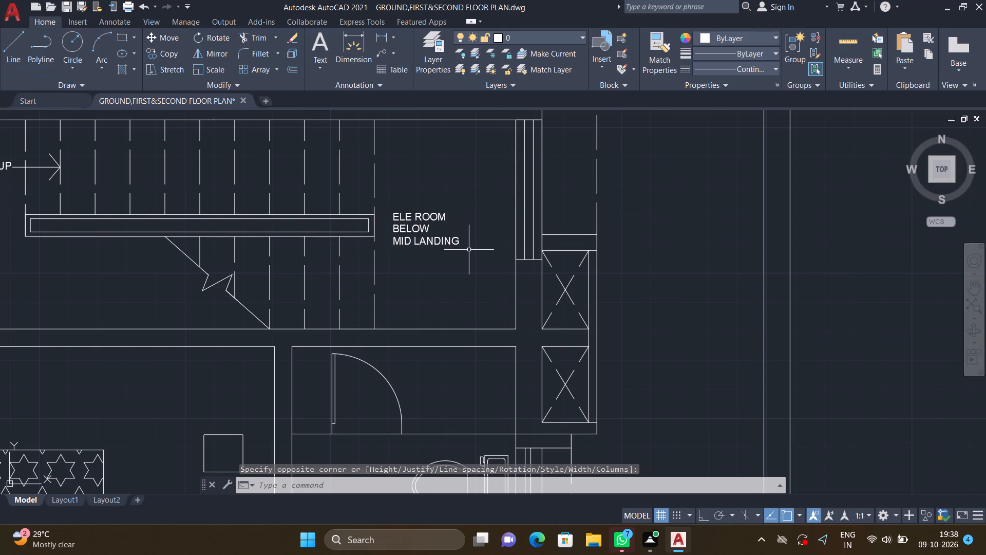
Draw a horizontal line about 1'-3" long with Ortho on, crossing the dashed line outside the SER. TOILET wall.
{"action": "middle_click_drag", "start_coordinate": [502, 256], "coordinate": [448, 235]}
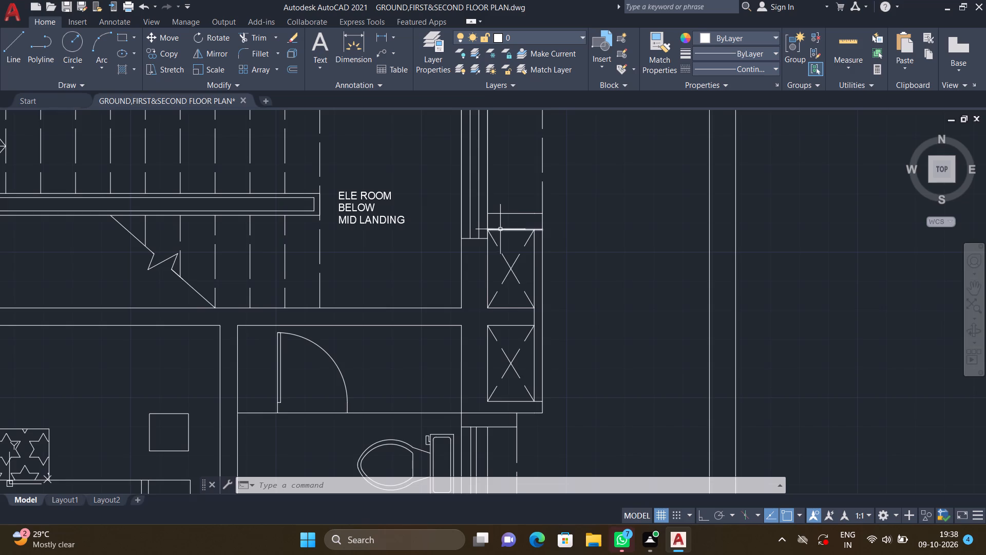
{"action": "middle_click_drag", "start_coordinate": [486, 237], "coordinate": [457, 293]}
{"action": "scroll", "coordinate": [473, 248], "scroll_direction": "down", "scroll_amount": 1}
{"action": "scroll", "coordinate": [485, 197], "scroll_direction": "down", "scroll_amount": 1}
{"action": "middle_click_drag", "start_coordinate": [484, 198], "coordinate": [463, 303]}
{"action": "scroll", "coordinate": [463, 294], "scroll_direction": "down", "scroll_amount": 1}
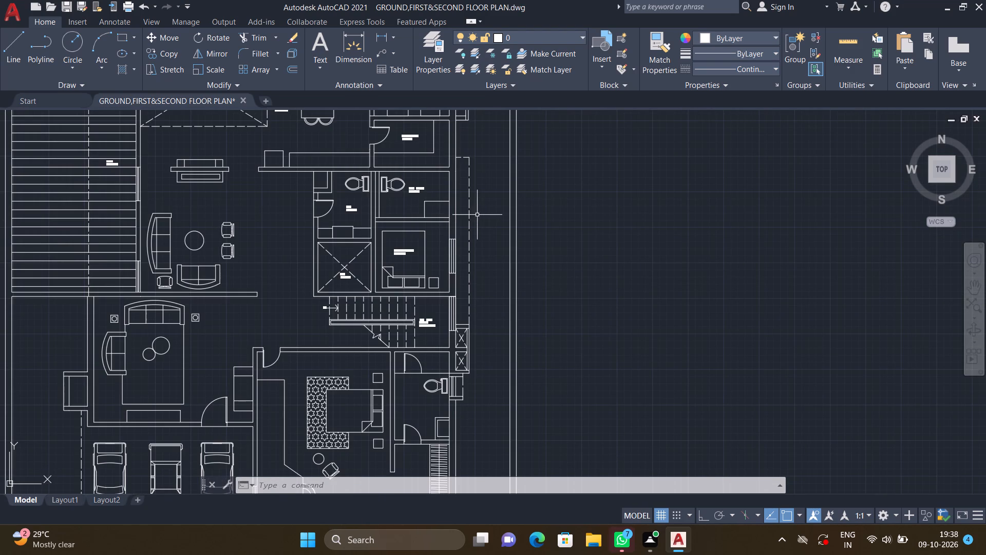
{"action": "middle_click_drag", "start_coordinate": [477, 219], "coordinate": [470, 261]}
{"action": "scroll", "coordinate": [409, 222], "scroll_direction": "up", "scroll_amount": 1}
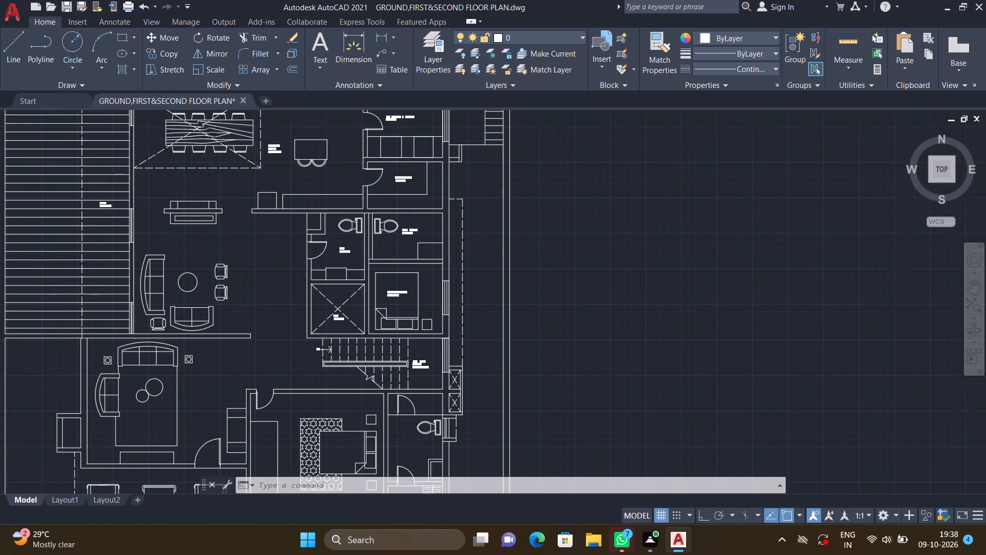
{"action": "scroll", "coordinate": [409, 222], "scroll_direction": "up", "scroll_amount": 2}
{"action": "middle_click_drag", "start_coordinate": [568, 308], "coordinate": [513, 275]}
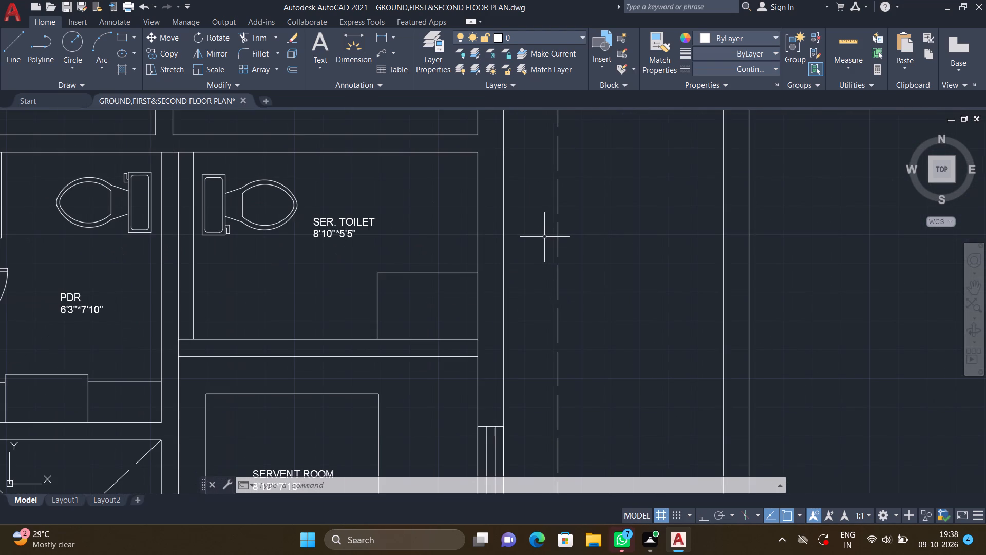
{"action": "key", "text": "l"}
{"action": "key", "text": "Return"}
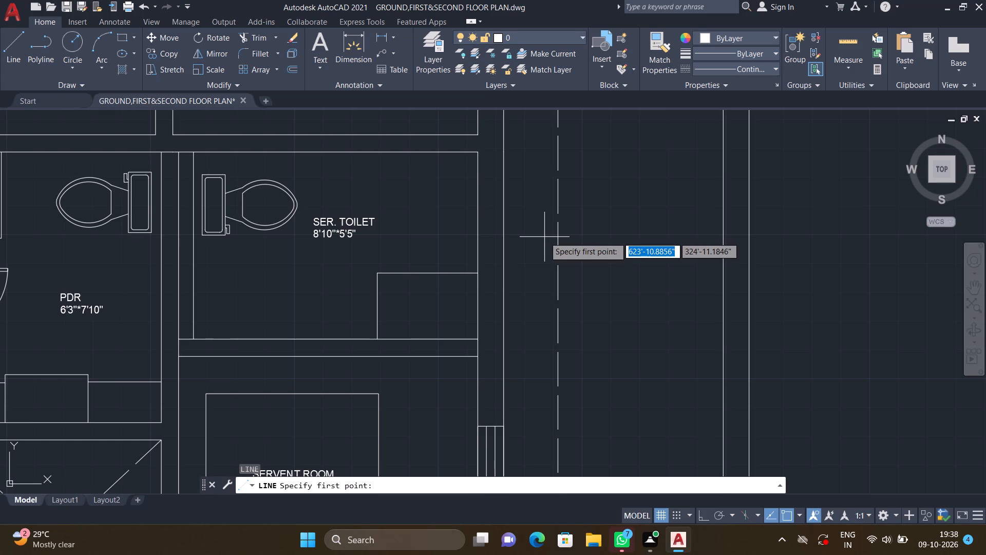
{"action": "key", "text": "F8"}
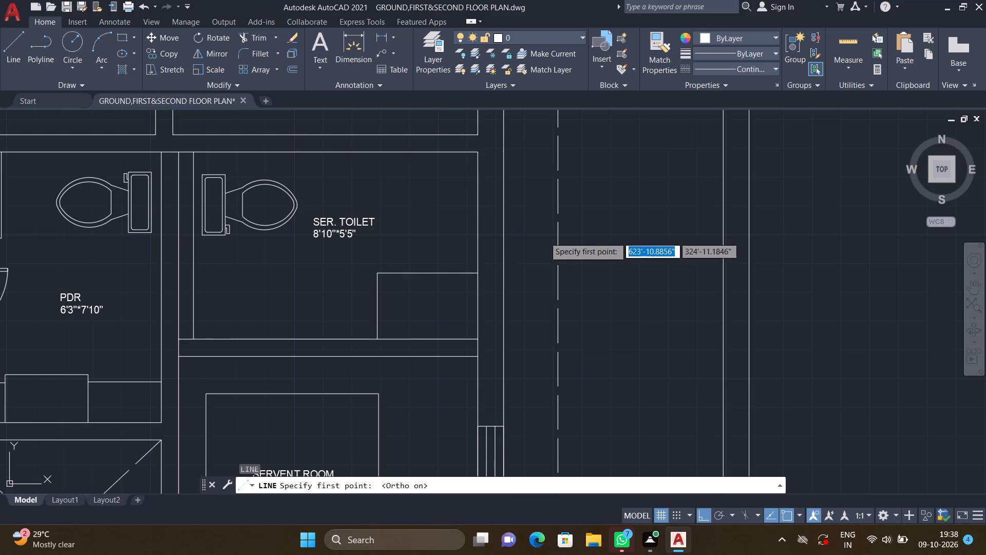
{"action": "left_click", "coordinate": [583, 193]}
{"action": "scroll", "coordinate": [552, 193], "scroll_direction": "up", "scroll_amount": 1}
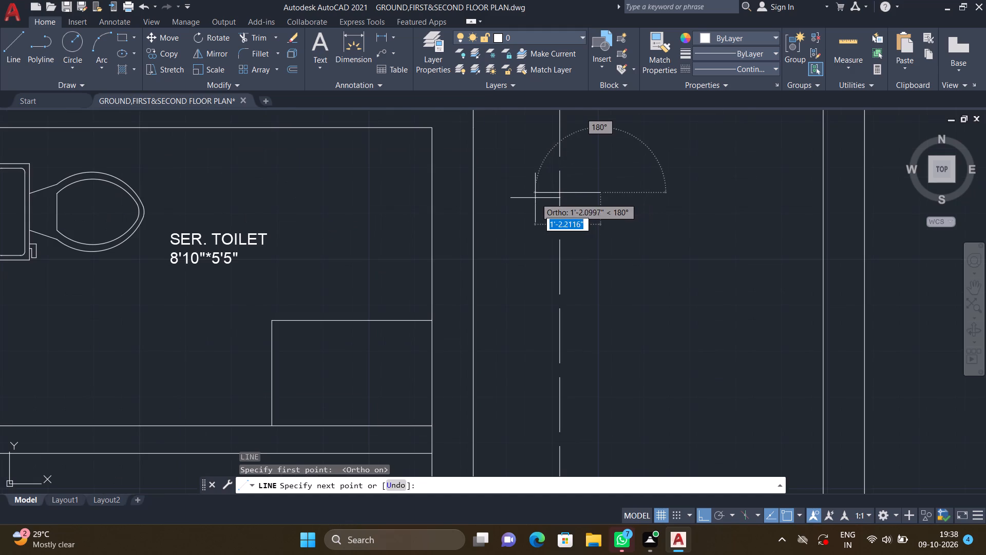
{"action": "left_click", "coordinate": [530, 194]}
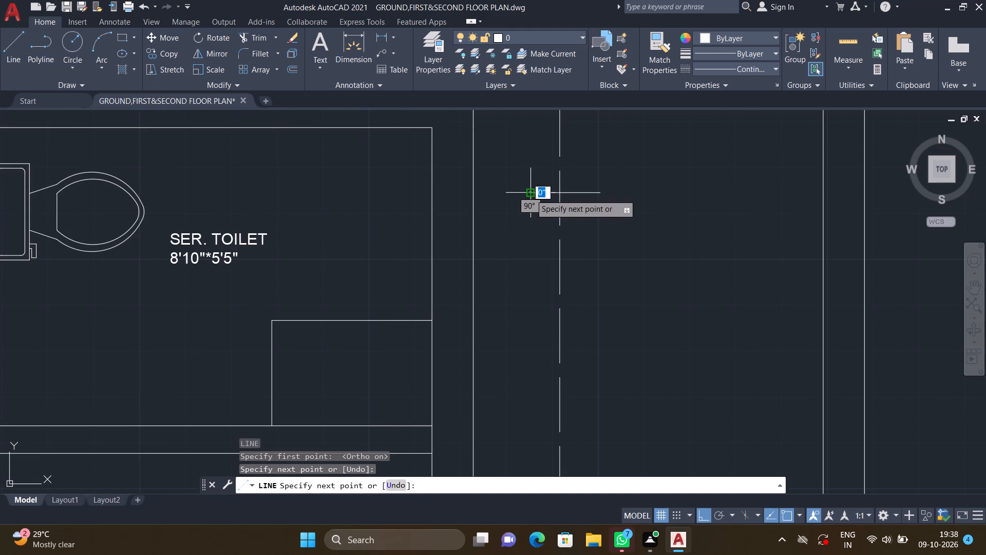
{"action": "key", "text": "Return"}
{"action": "key", "text": "F8"}
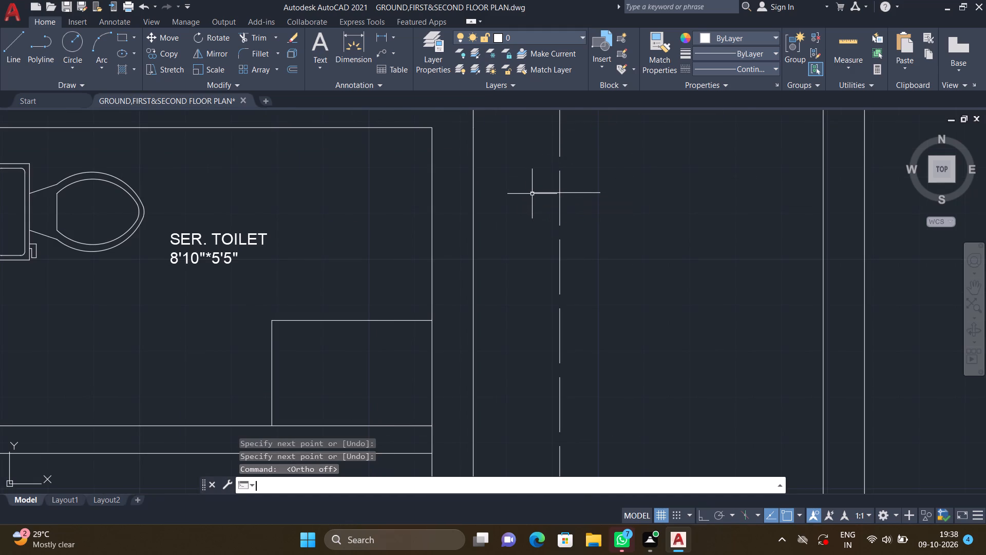
Draw a short slanted line up from the horizontal line's wall-side end as the upper stroke of an arrowhead.
{"action": "key", "text": "l"}
{"action": "key", "text": "Return"}
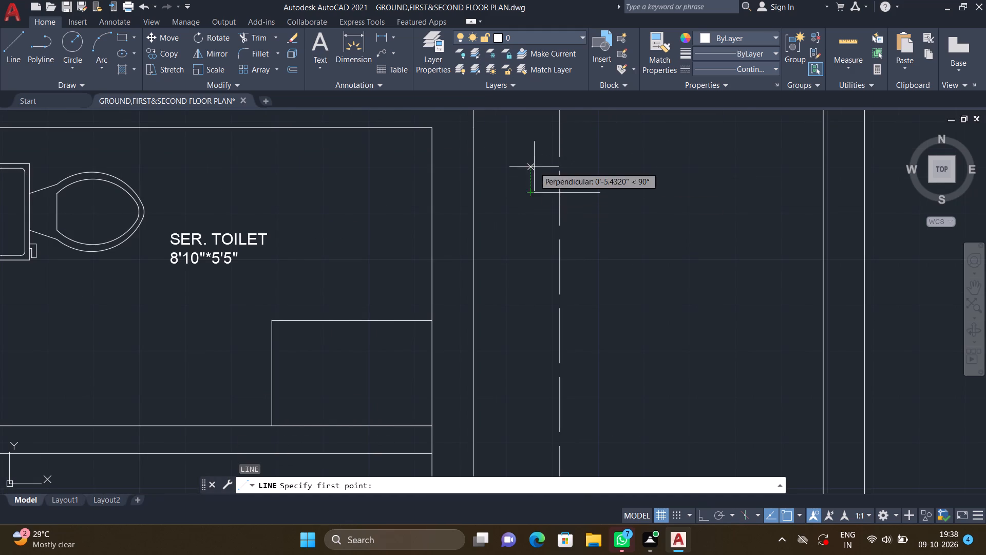
{"action": "scroll", "coordinate": [530, 196], "scroll_direction": "up", "scroll_amount": 2}
{"action": "left_click", "coordinate": [529, 187]}
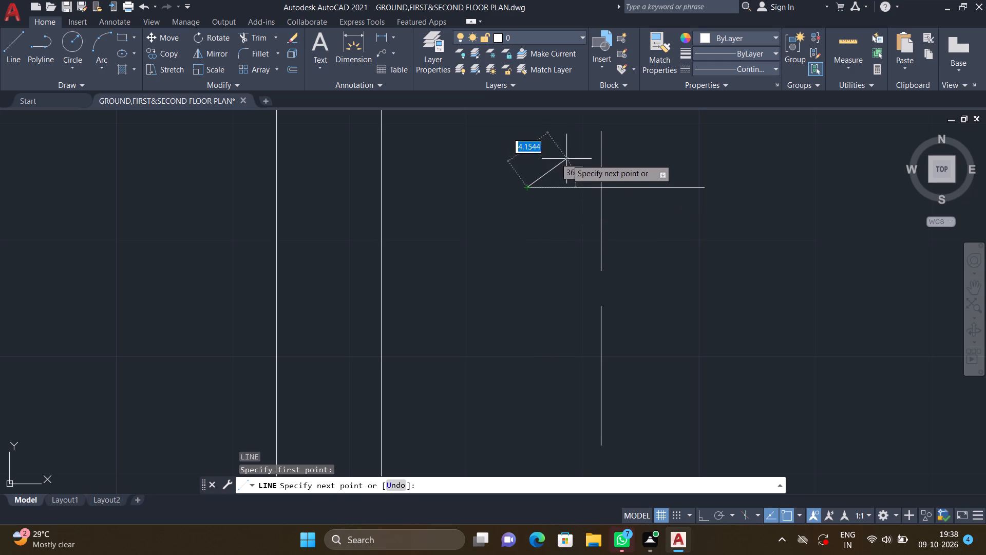
{"action": "left_click", "coordinate": [562, 146]}
{"action": "key", "text": "Return"}
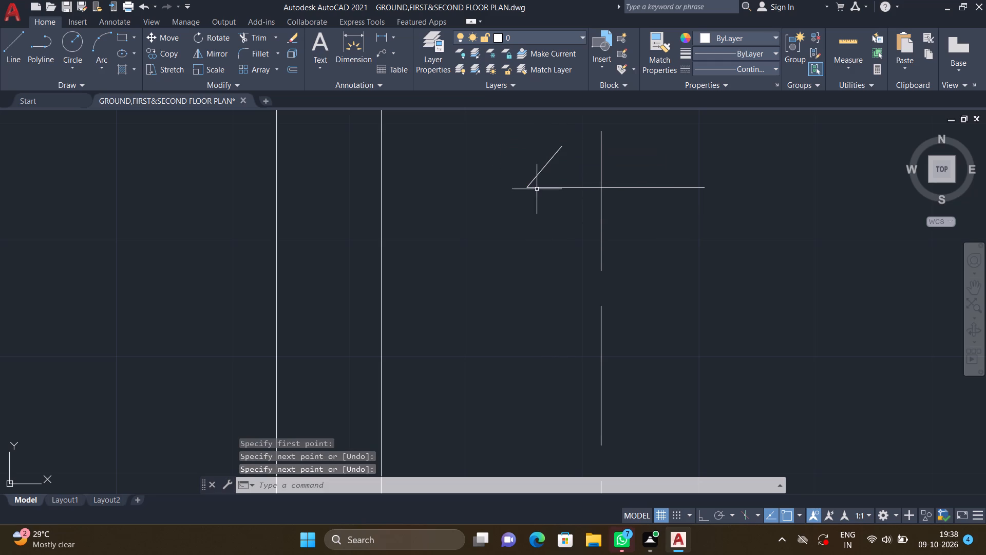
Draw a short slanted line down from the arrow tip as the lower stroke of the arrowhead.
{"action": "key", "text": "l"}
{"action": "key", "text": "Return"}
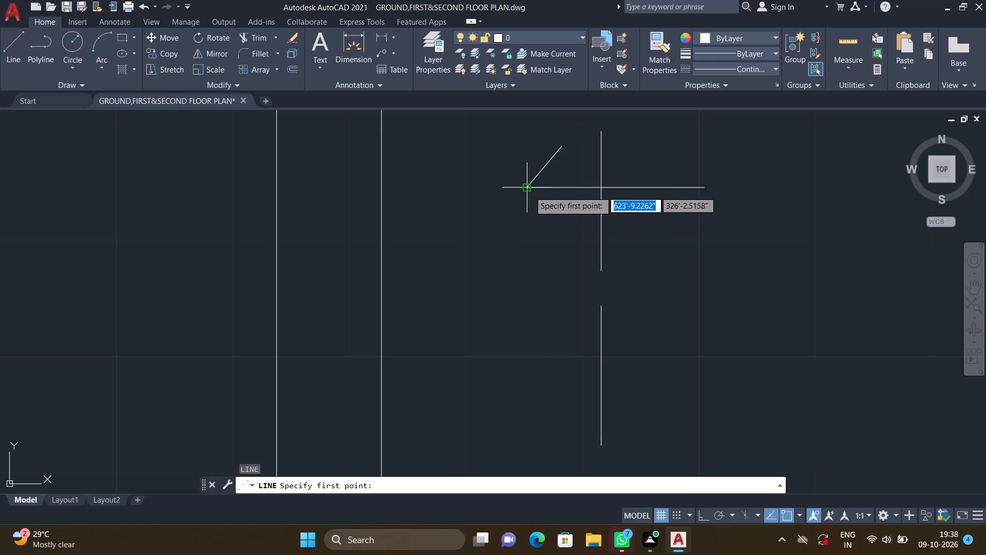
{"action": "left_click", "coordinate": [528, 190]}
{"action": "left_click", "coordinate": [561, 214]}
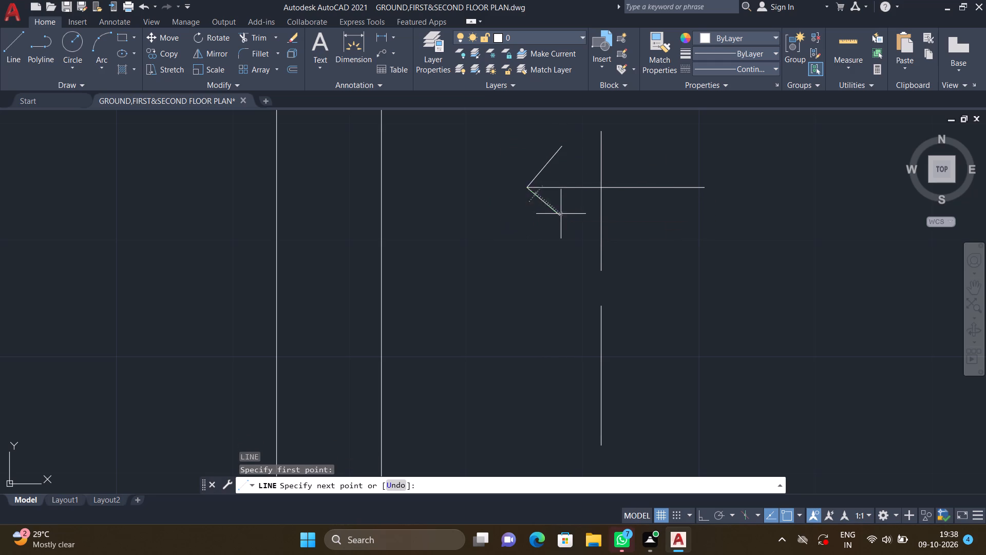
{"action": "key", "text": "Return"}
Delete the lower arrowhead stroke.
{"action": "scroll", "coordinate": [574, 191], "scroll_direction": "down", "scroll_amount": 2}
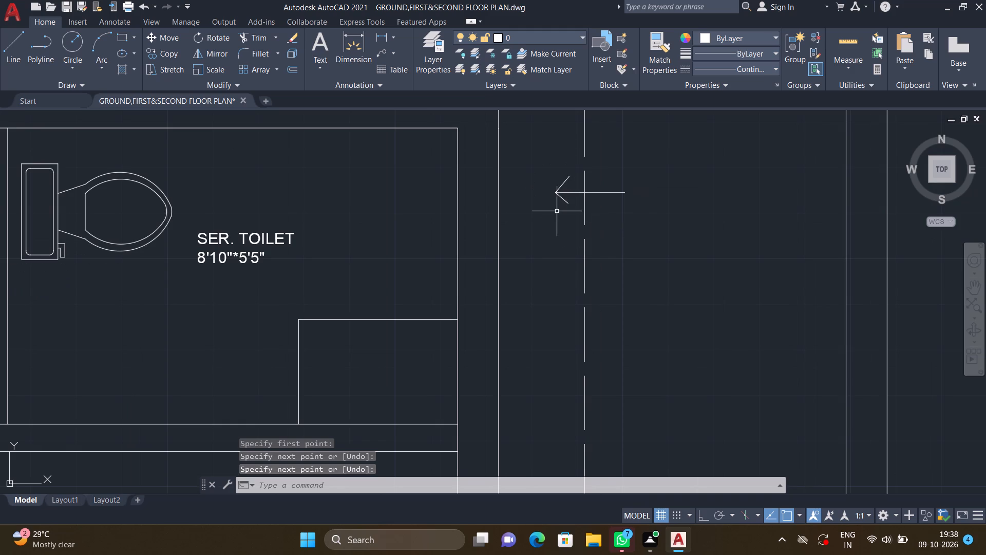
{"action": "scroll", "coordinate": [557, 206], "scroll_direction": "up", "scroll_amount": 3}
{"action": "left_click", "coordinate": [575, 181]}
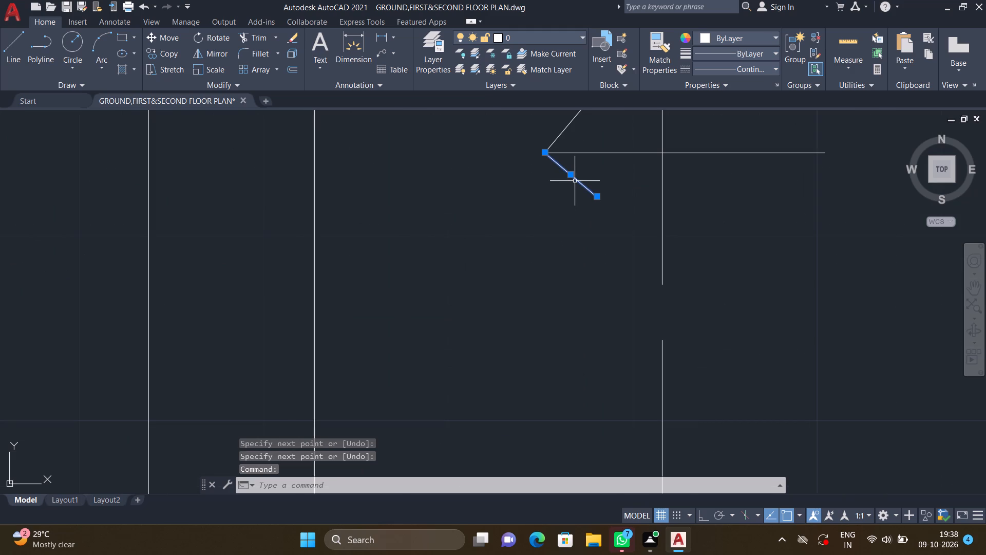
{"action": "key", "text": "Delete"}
Redraw the lower arrowhead stroke outside the SER. TOILET as a short line slanting down from the arrow tip.
{"action": "key", "text": "l"}
{"action": "key", "text": "Return"}
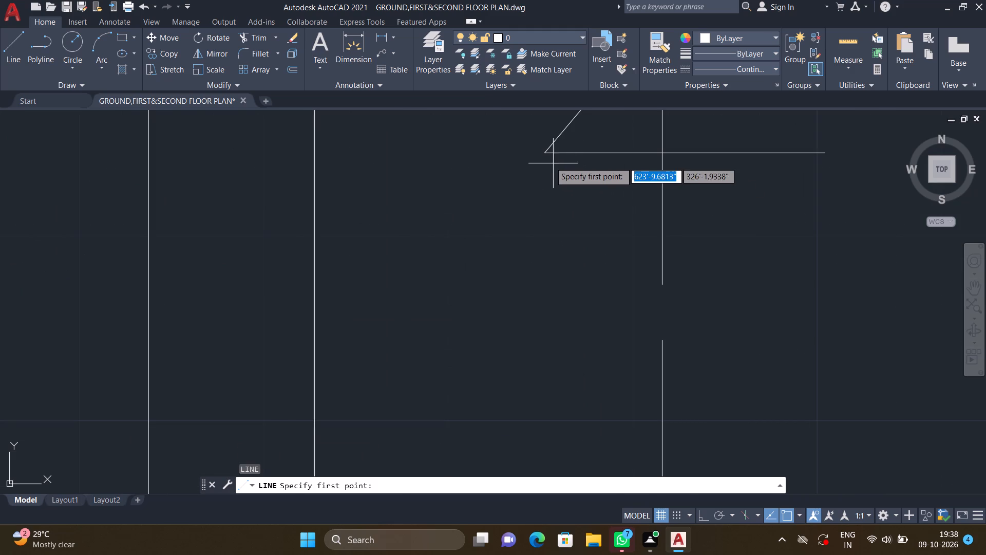
{"action": "left_click", "coordinate": [544, 154]}
{"action": "scroll", "coordinate": [592, 193], "scroll_direction": "down", "scroll_amount": 2}
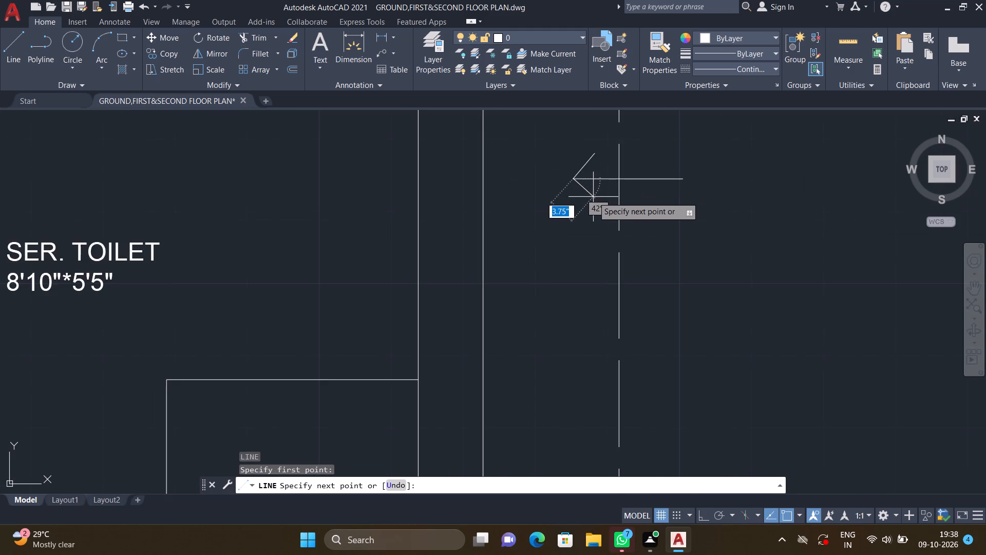
{"action": "scroll", "coordinate": [596, 198], "scroll_direction": "up", "scroll_amount": 2}
{"action": "left_click", "coordinate": [595, 211]}
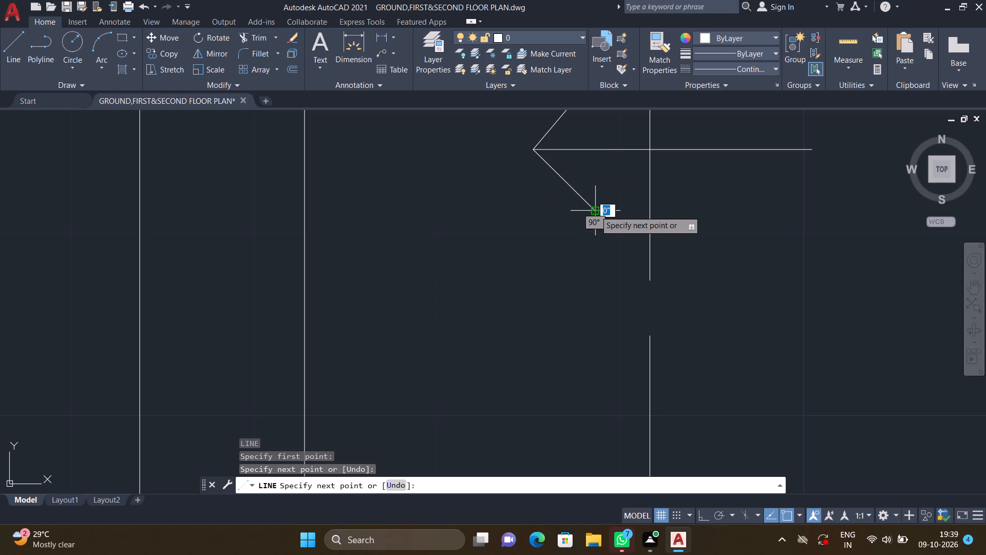
{"action": "key", "text": "Return"}
Add the multiline text "UP" at the tail end of the arrow outside the SER. TOILET.
{"action": "scroll", "coordinate": [594, 217], "scroll_direction": "down", "scroll_amount": 3}
{"action": "middle_click_drag", "start_coordinate": [624, 222], "coordinate": [559, 216]}
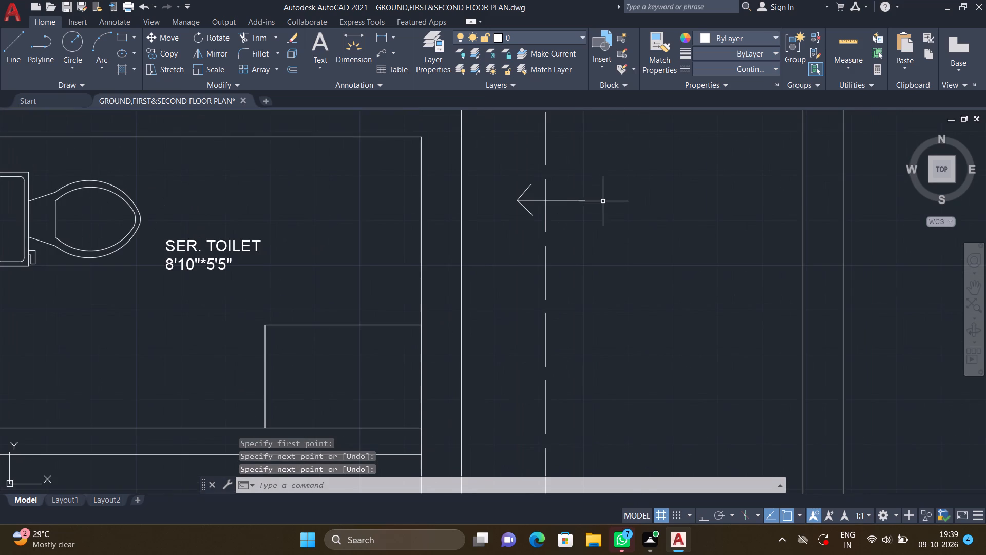
{"action": "type", "text": "MT"}
{"action": "key", "text": "Return"}
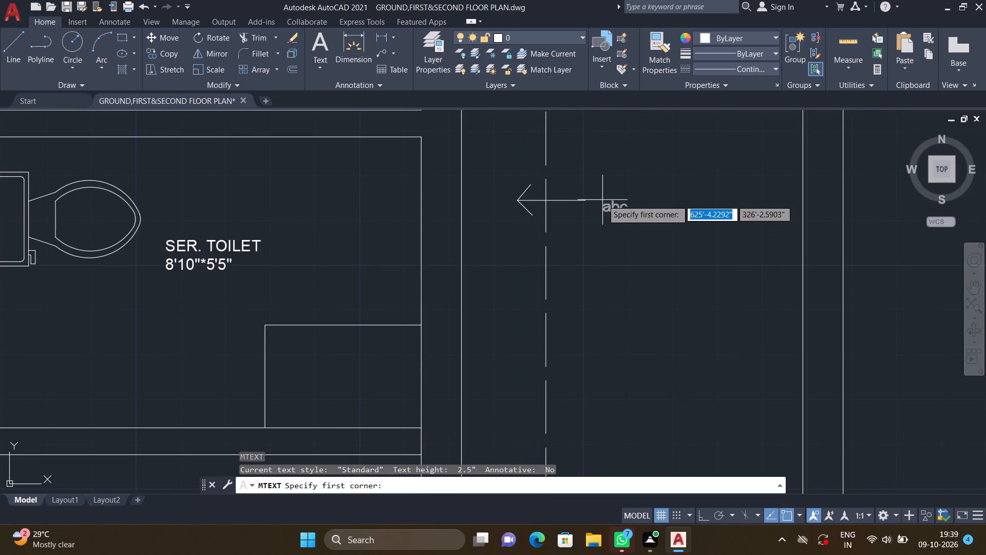
{"action": "scroll", "coordinate": [605, 193], "scroll_direction": "up", "scroll_amount": 2}
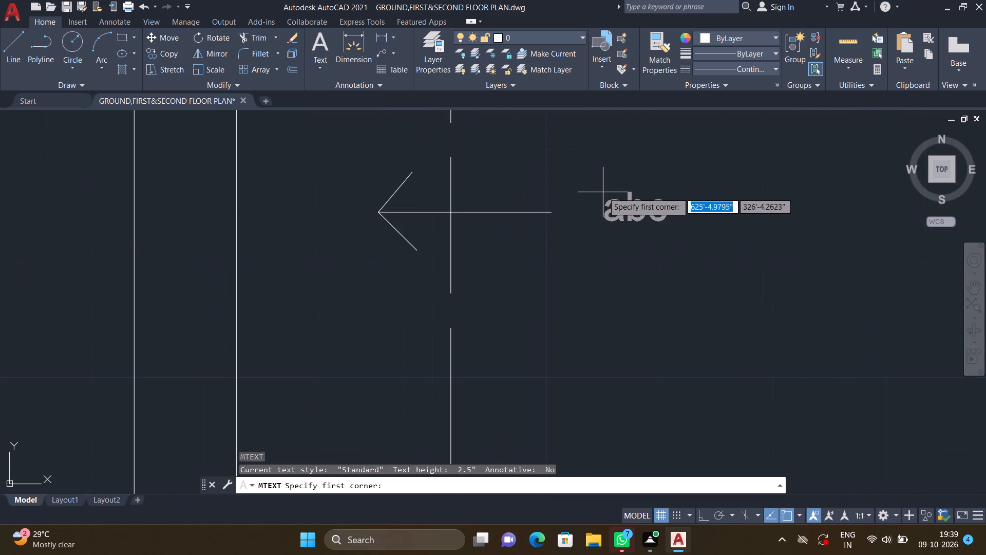
{"action": "left_click", "coordinate": [557, 191]}
{"action": "left_click", "coordinate": [663, 250]}
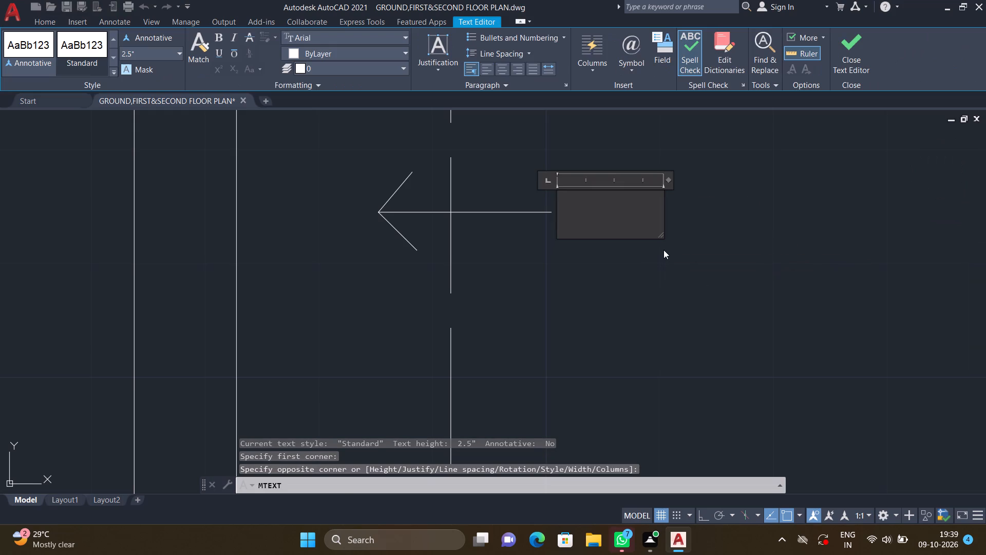
{"action": "key", "text": "u"}
{"action": "key", "text": "p"}
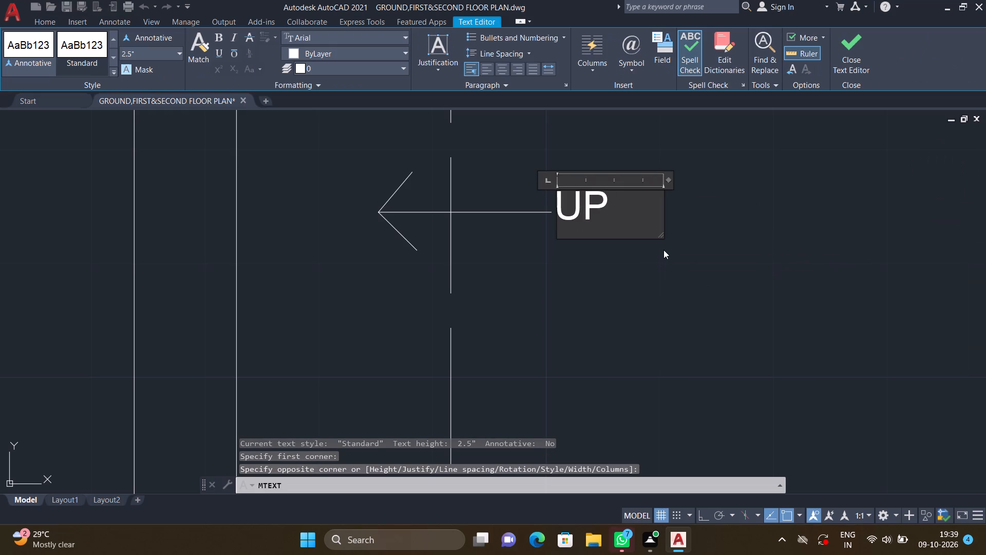
{"action": "key", "text": "Return"}
{"action": "key", "text": "Escape"}
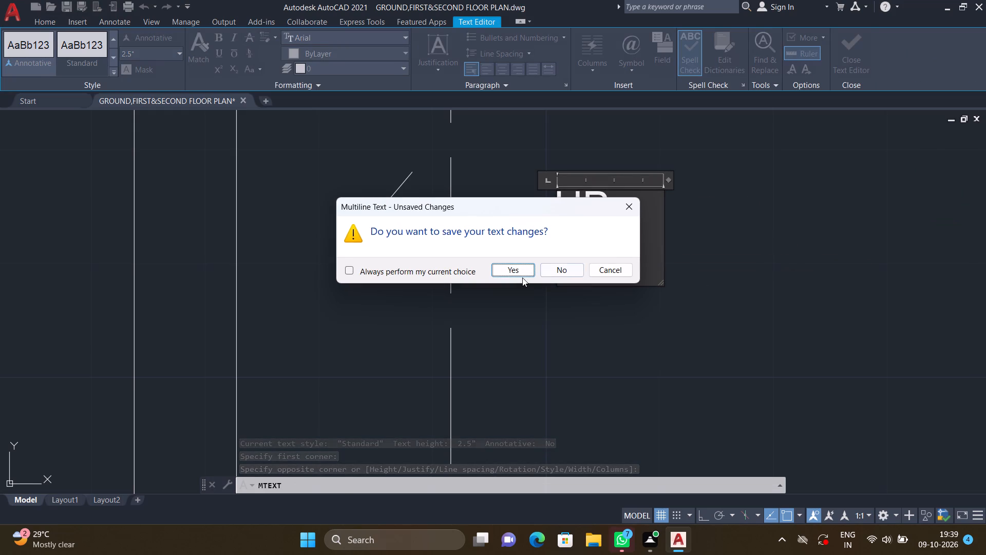
{"action": "left_click", "coordinate": [520, 268]}
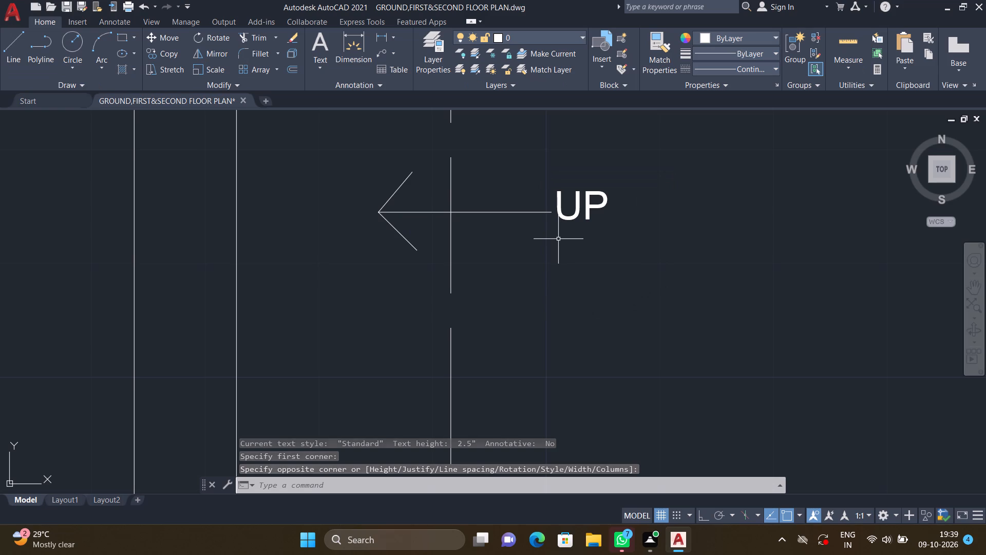
With Ortho on, draw a horizontal line about 1'-0" long crossing the dashed line outside the SERVENT ROOM, just above its window.
{"action": "scroll", "coordinate": [559, 239], "scroll_direction": "down", "scroll_amount": 3}
{"action": "middle_click_drag", "start_coordinate": [528, 270], "coordinate": [522, 246]}
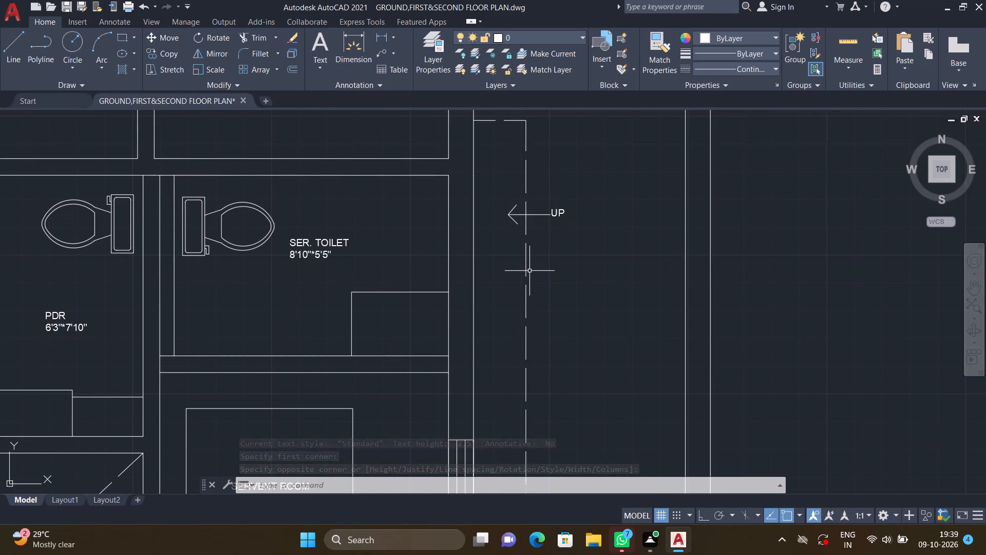
{"action": "scroll", "coordinate": [532, 274], "scroll_direction": "down", "scroll_amount": 1}
{"action": "middle_click_drag", "start_coordinate": [515, 284], "coordinate": [504, 263]}
{"action": "middle_click_drag", "start_coordinate": [496, 323], "coordinate": [473, 250]}
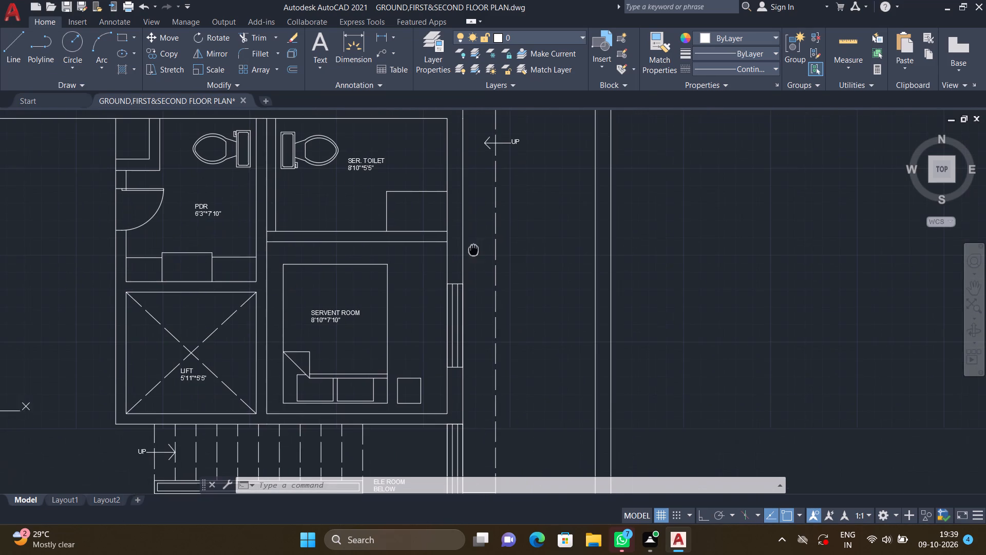
{"action": "middle_click_drag", "start_coordinate": [473, 250], "coordinate": [474, 250]}
{"action": "key", "text": "l"}
{"action": "key", "text": "Return"}
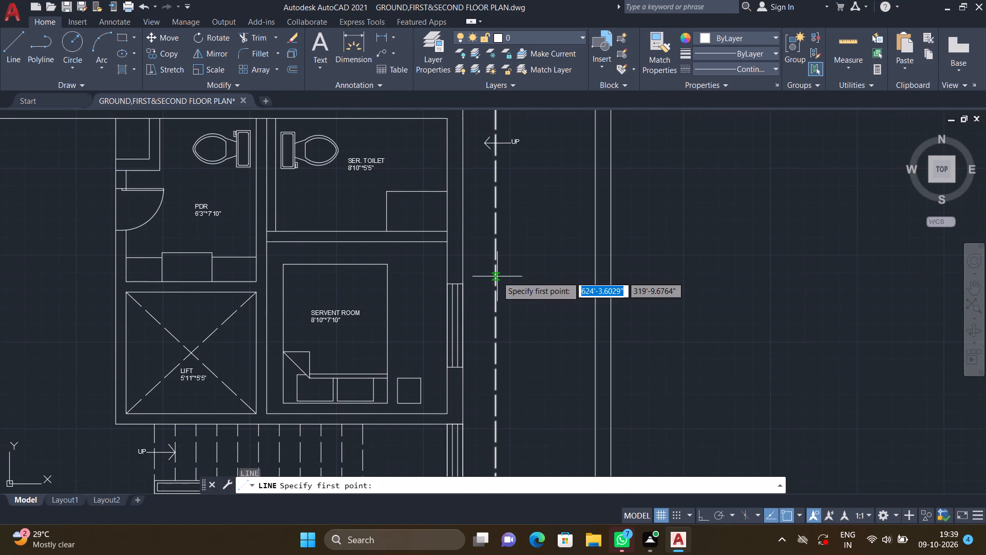
{"action": "key", "text": "F8"}
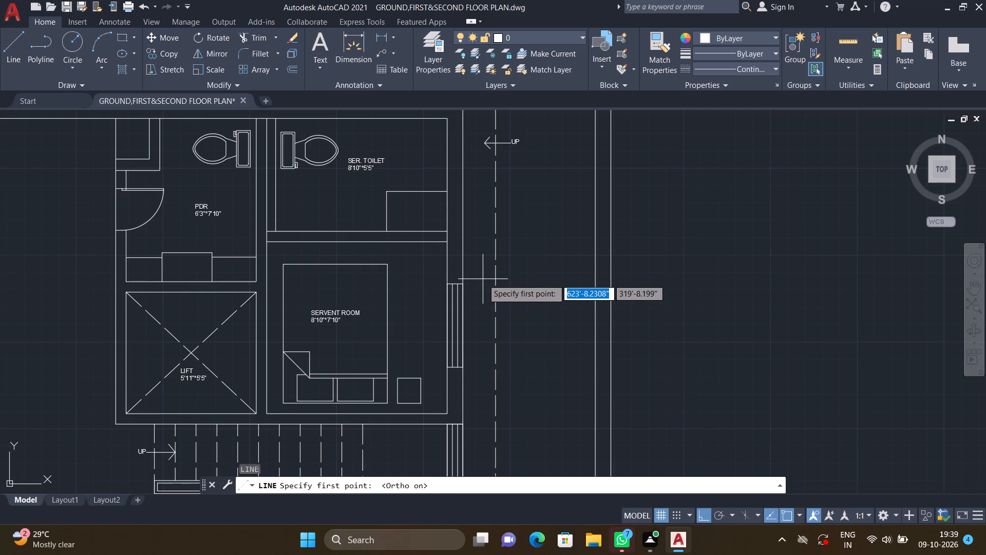
{"action": "scroll", "coordinate": [476, 268], "scroll_direction": "up", "scroll_amount": 1}
{"action": "left_click", "coordinate": [490, 264]}
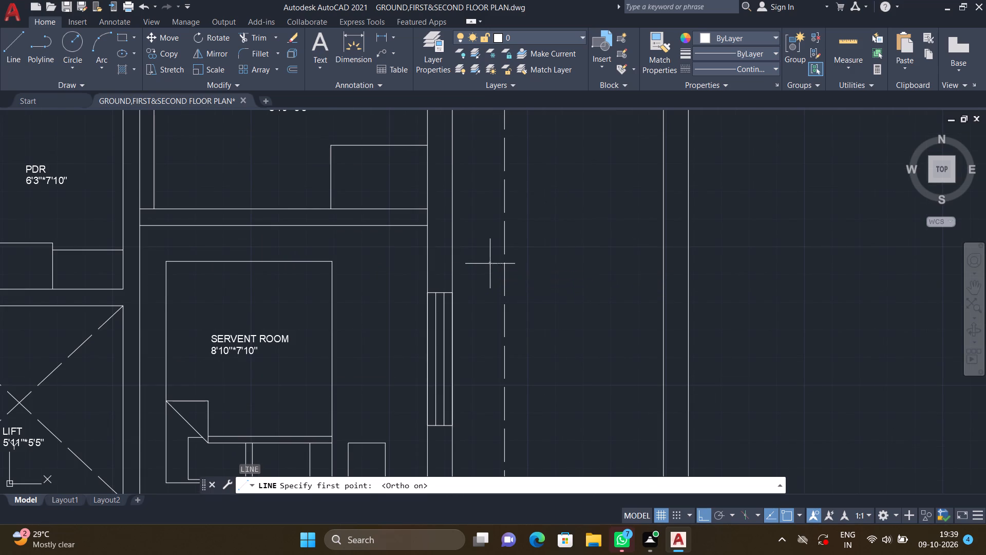
{"action": "scroll", "coordinate": [528, 273], "scroll_direction": "up", "scroll_amount": 3}
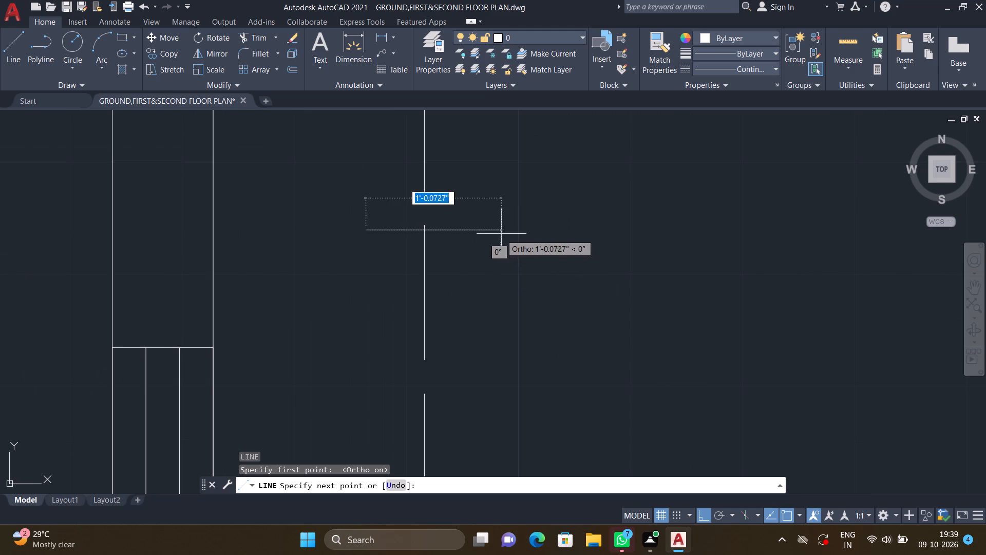
{"action": "left_click", "coordinate": [504, 233]}
{"action": "key", "text": "Return"}
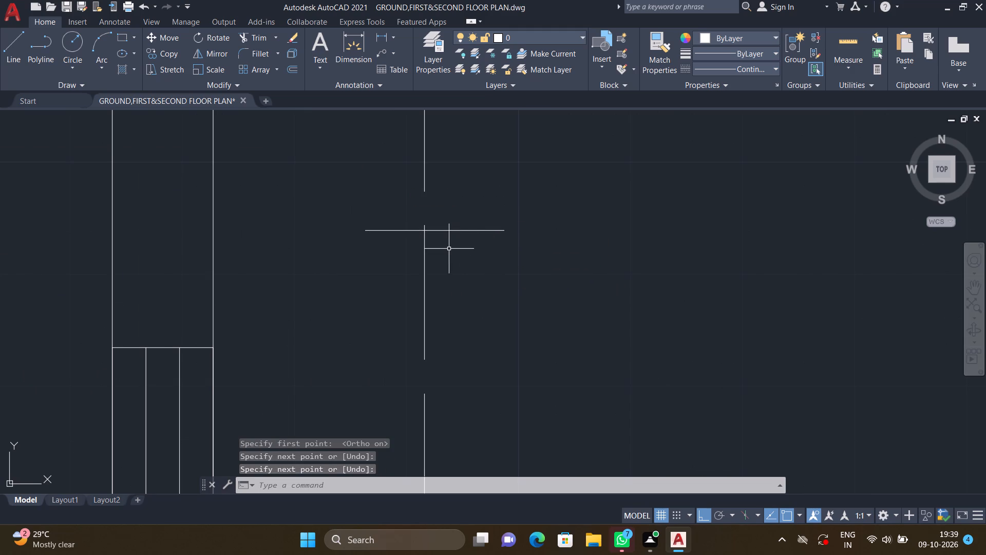
With Ortho off, draw the upper arrowhead stroke about 4.3" long at about 39° from the new line's wall-side end.
{"action": "key", "text": "F8"}
{"action": "key", "text": "l"}
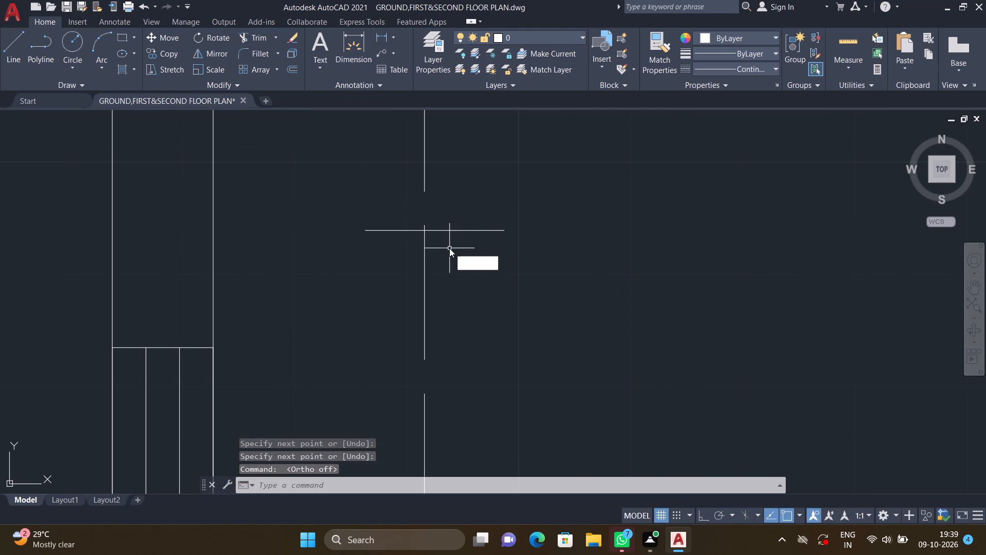
{"action": "key", "text": "Return"}
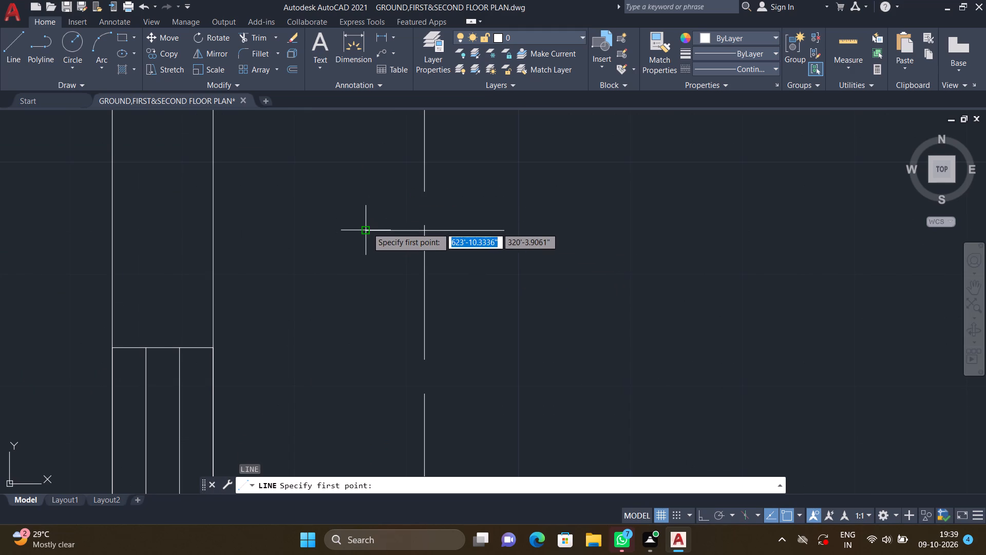
{"action": "left_click", "coordinate": [367, 228]}
{"action": "scroll", "coordinate": [392, 201], "scroll_direction": "up", "scroll_amount": 3}
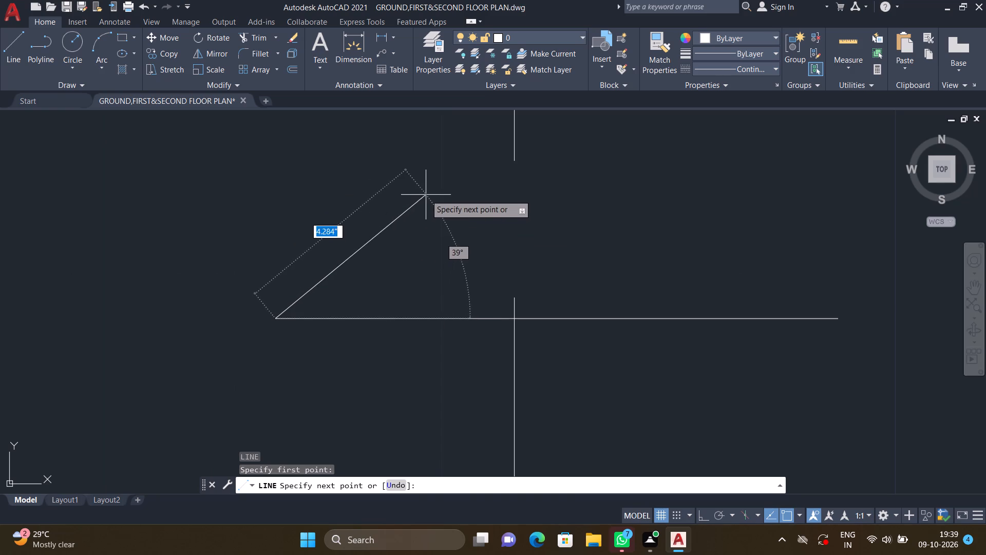
{"action": "left_click", "coordinate": [426, 195]}
{"action": "key", "text": "Return"}
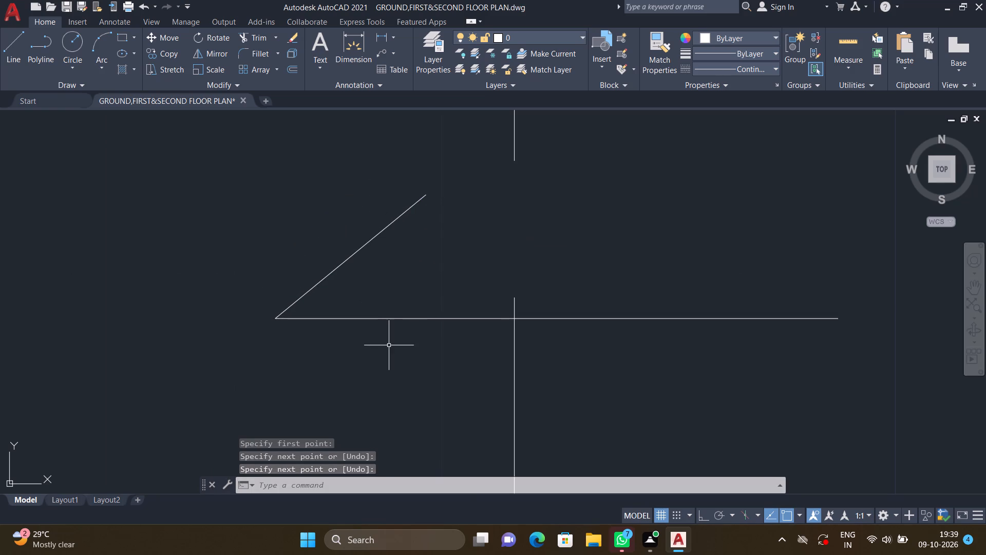
Draw the lower arrowhead stroke as a short line slanting down from the same arrow tip.
{"action": "middle_click_drag", "start_coordinate": [385, 345], "coordinate": [373, 313]}
{"action": "key", "text": "l"}
{"action": "key", "text": "Return"}
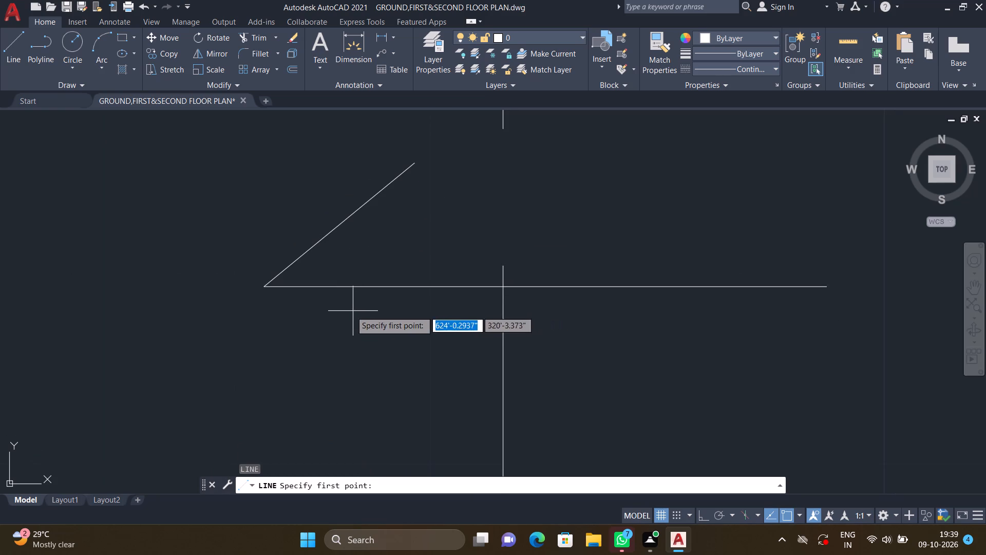
{"action": "left_click", "coordinate": [266, 284]}
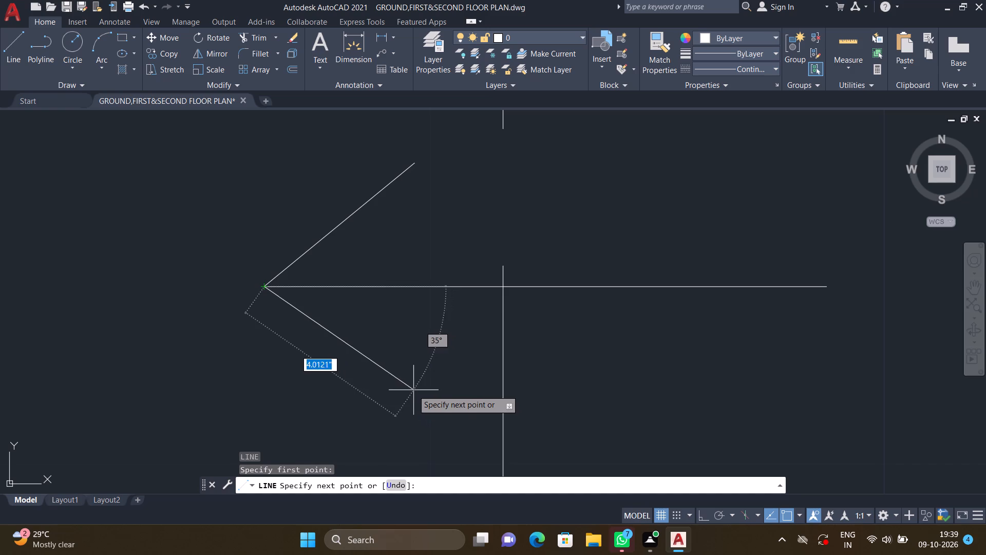
{"action": "left_click", "coordinate": [395, 424]}
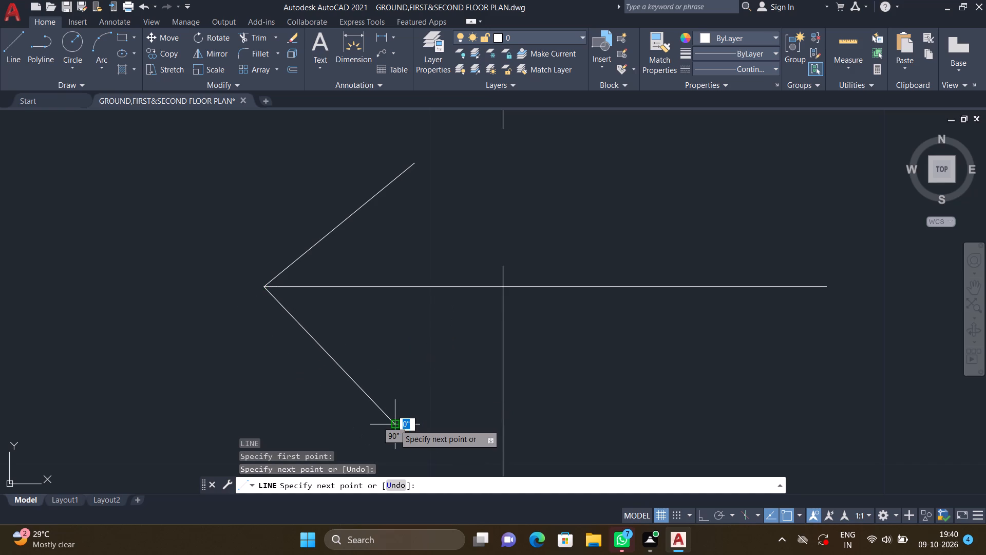
{"action": "key", "text": "Return"}
Add the multiline text "UP" at the tail end of the arrow outside the SERVENT ROOM.
{"action": "scroll", "coordinate": [464, 315], "scroll_direction": "down", "scroll_amount": 2}
{"action": "scroll", "coordinate": [555, 375], "scroll_direction": "up", "scroll_amount": 1}
{"action": "middle_click_drag", "start_coordinate": [519, 344], "coordinate": [469, 332]}
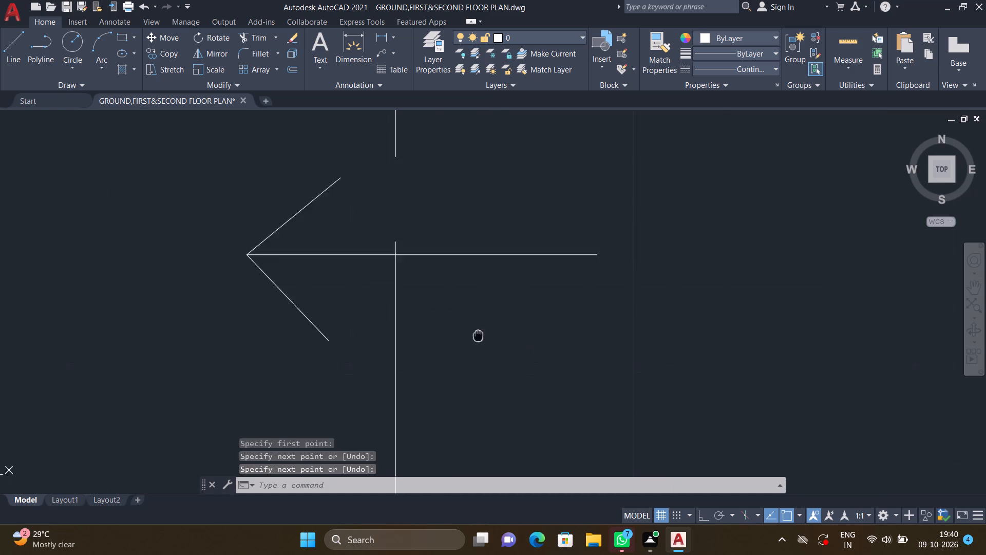
{"action": "middle_click_drag", "start_coordinate": [469, 332], "coordinate": [368, 328]}
{"action": "scroll", "coordinate": [431, 322], "scroll_direction": "down", "scroll_amount": 1}
{"action": "type", "text": "MT"}
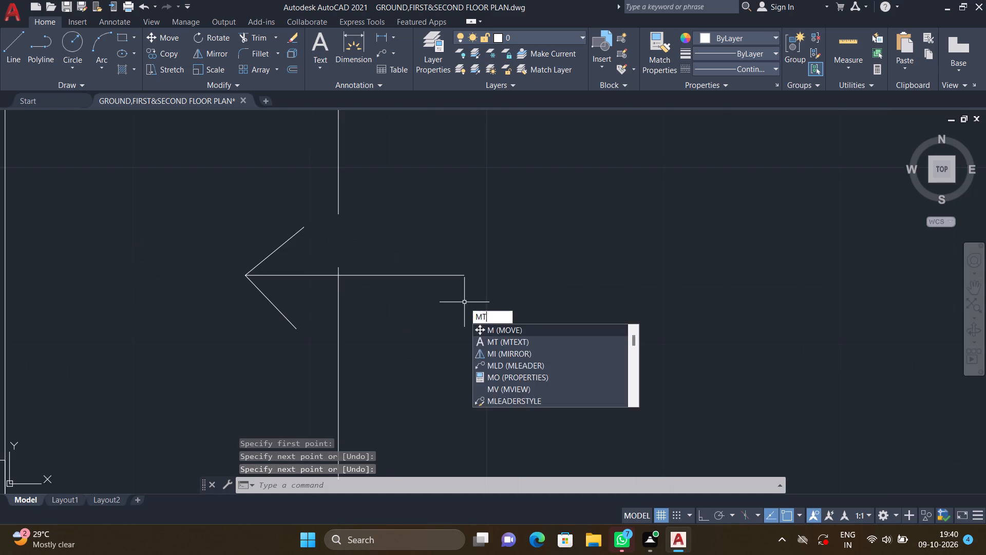
{"action": "key", "text": "Return"}
{"action": "left_click", "coordinate": [476, 249]}
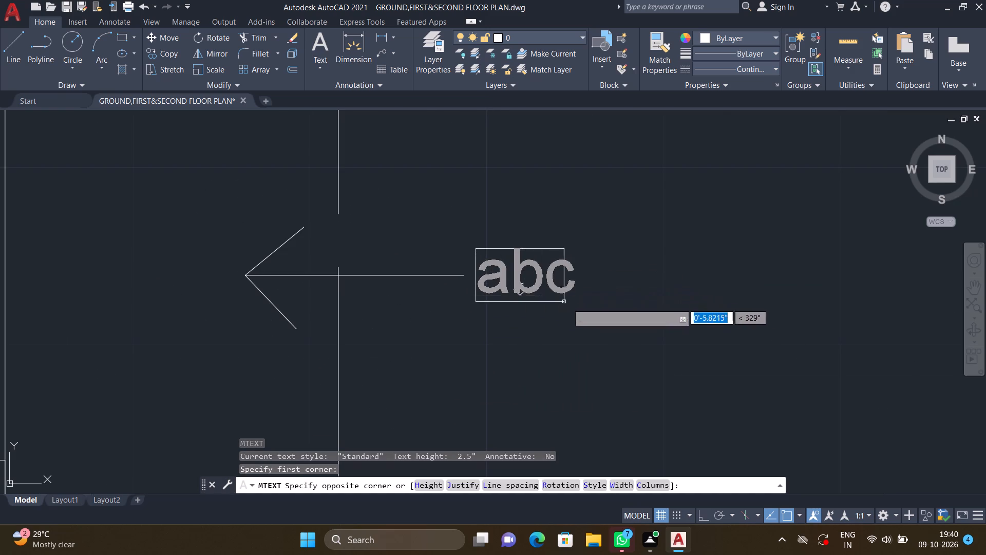
{"action": "left_click", "coordinate": [608, 323]}
{"action": "type", "text": "UP"}
{"action": "key", "text": "Return"}
{"action": "key", "text": "Escape"}
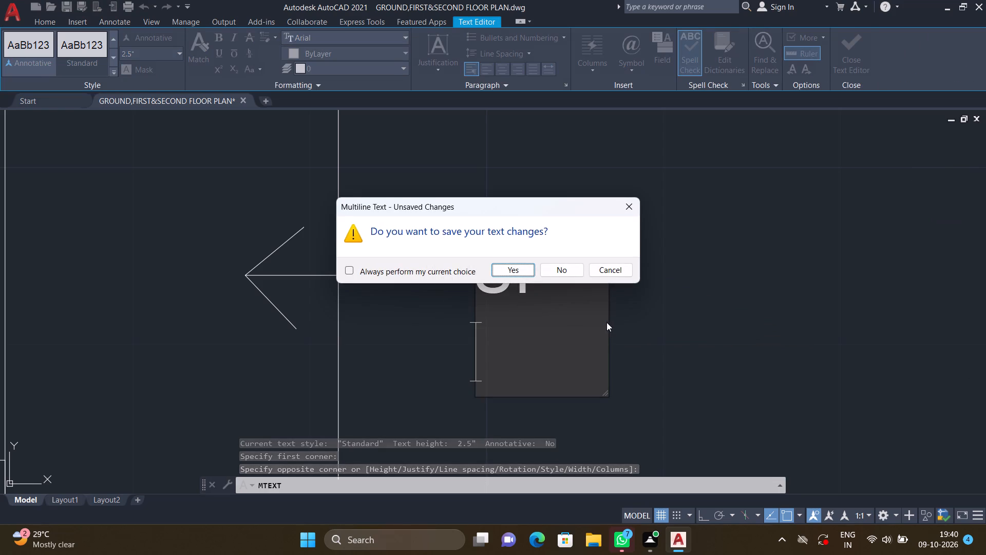
{"action": "left_click", "coordinate": [520, 270]}
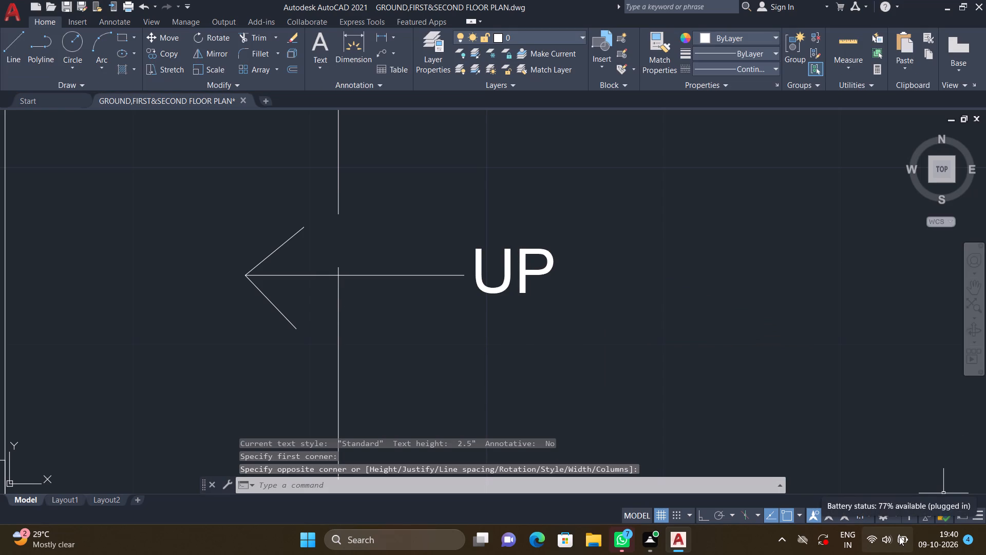
Add the multiline text "EL-SH" inside the upper crossed shaft beside the staircase and save the text changes.
{"action": "scroll", "coordinate": [619, 308], "scroll_direction": "down", "scroll_amount": 1}
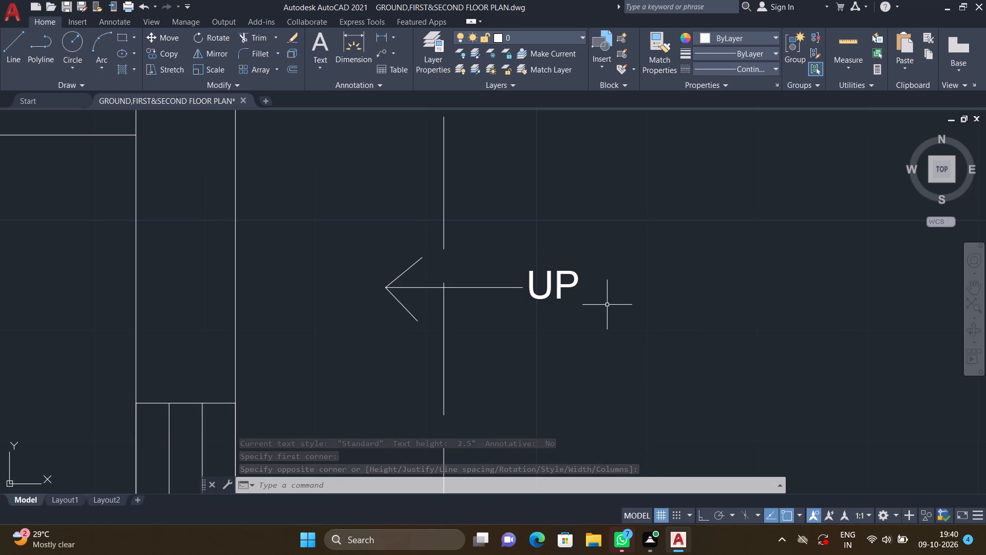
{"action": "scroll", "coordinate": [607, 304], "scroll_direction": "down", "scroll_amount": 2}
{"action": "middle_click_drag", "start_coordinate": [554, 340], "coordinate": [549, 328]}
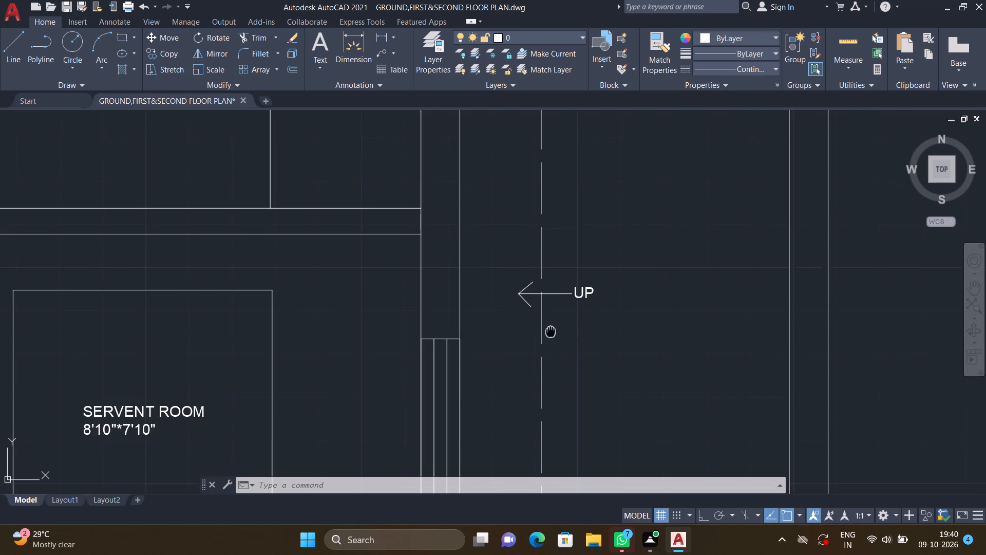
{"action": "middle_click_drag", "start_coordinate": [549, 328], "coordinate": [543, 296]}
{"action": "scroll", "coordinate": [543, 293], "scroll_direction": "down", "scroll_amount": 2}
{"action": "scroll", "coordinate": [503, 347], "scroll_direction": "down", "scroll_amount": 1}
{"action": "middle_click_drag", "start_coordinate": [499, 332], "coordinate": [503, 258]}
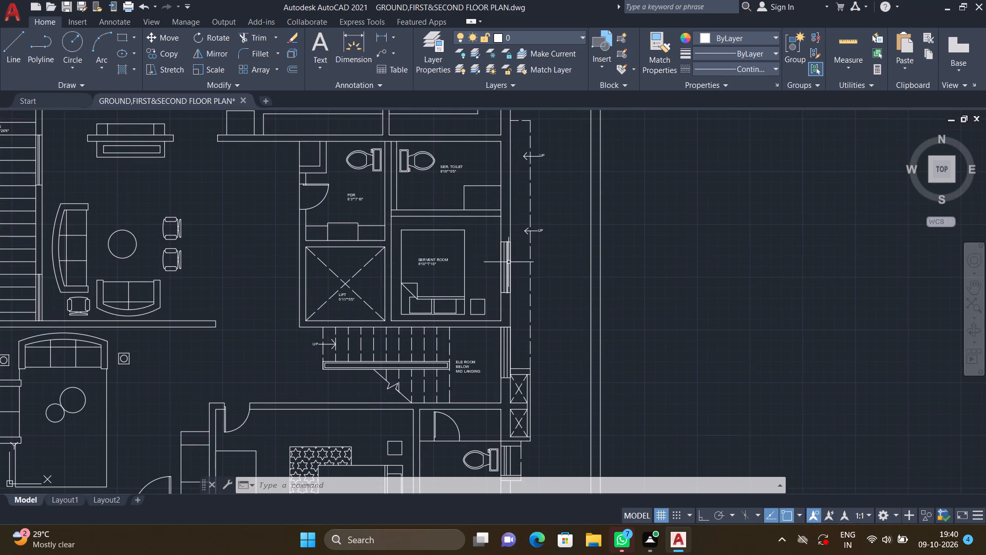
{"action": "middle_click_drag", "start_coordinate": [500, 293], "coordinate": [439, 192]}
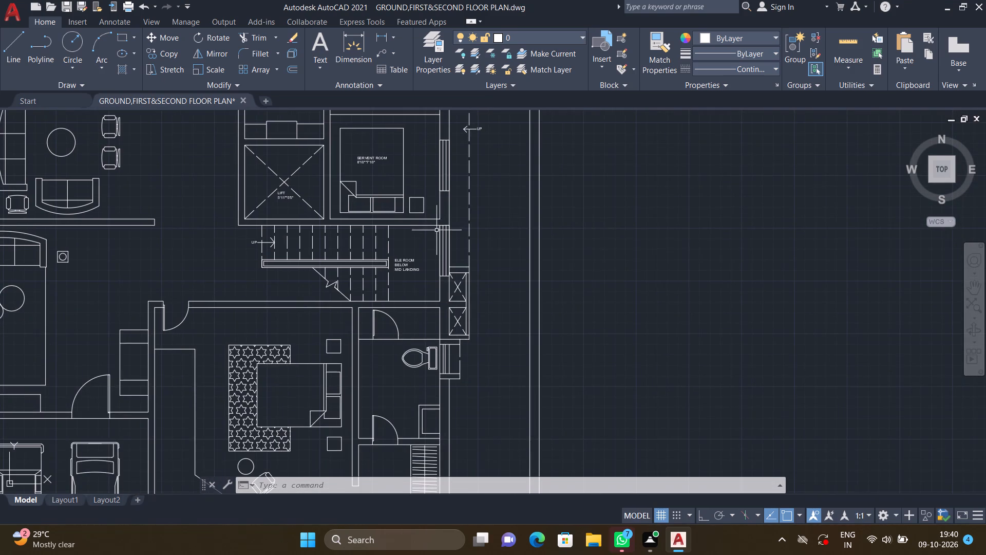
{"action": "scroll", "coordinate": [458, 284], "scroll_direction": "up", "scroll_amount": 5}
{"action": "type", "text": "MT"}
{"action": "key", "text": "Return"}
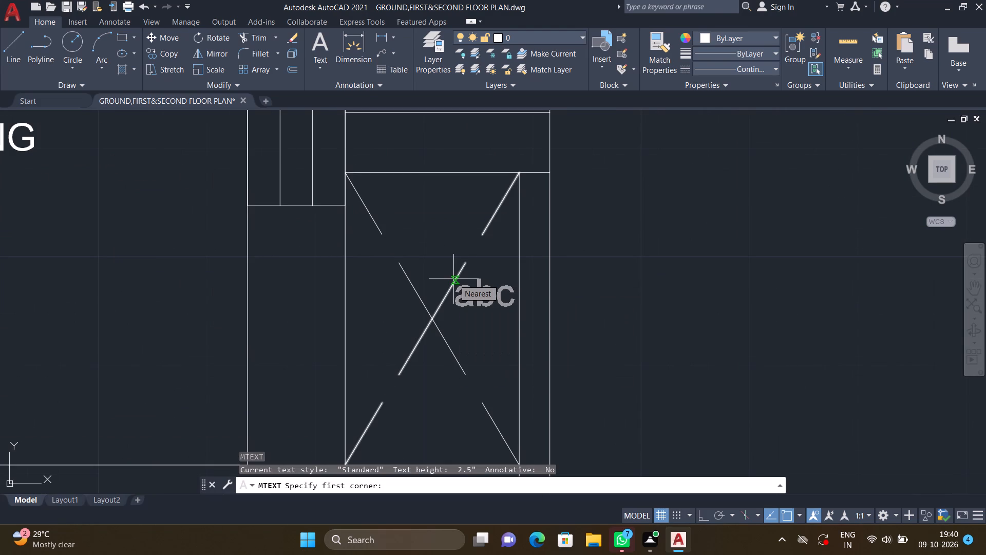
{"action": "left_click", "coordinate": [371, 289]}
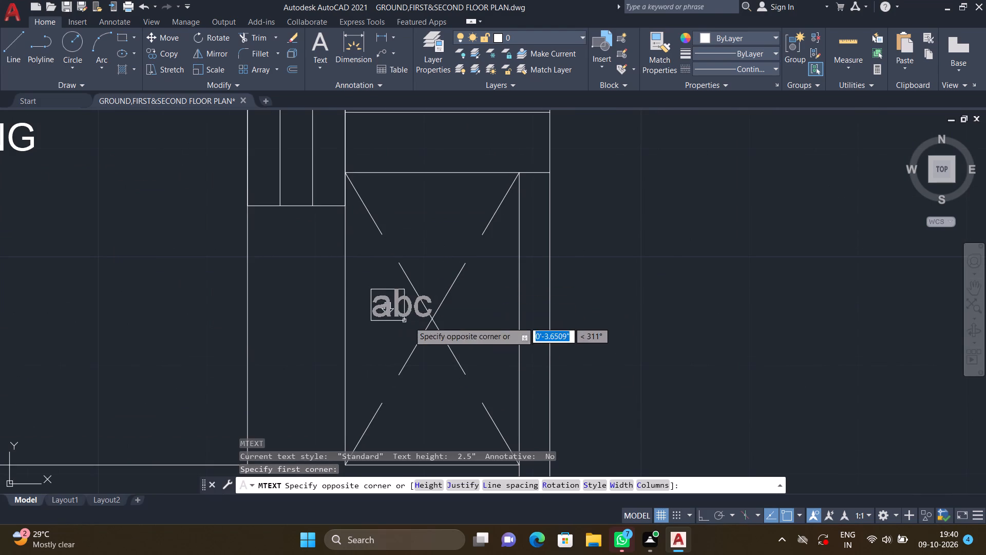
{"action": "left_click", "coordinate": [501, 347]}
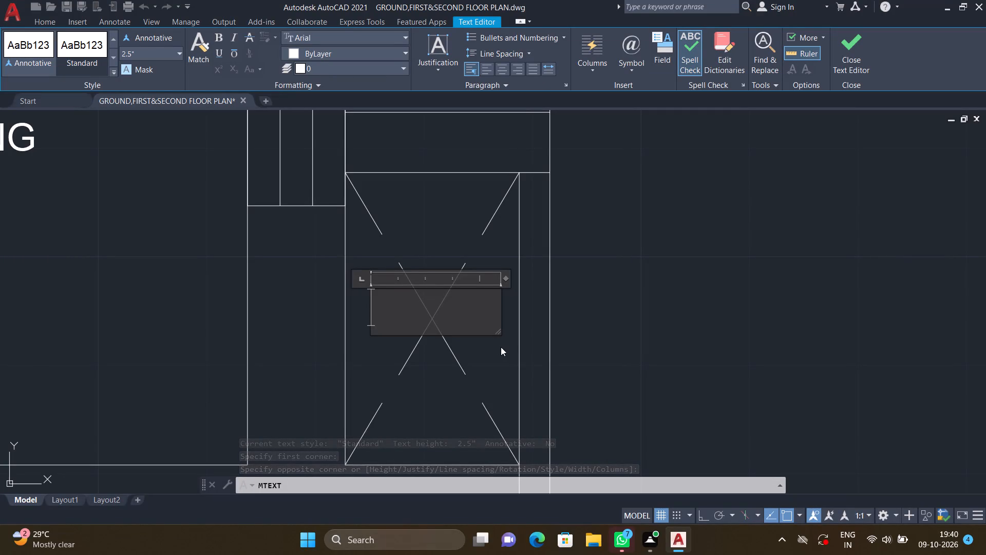
{"action": "type", "text": "EL"}
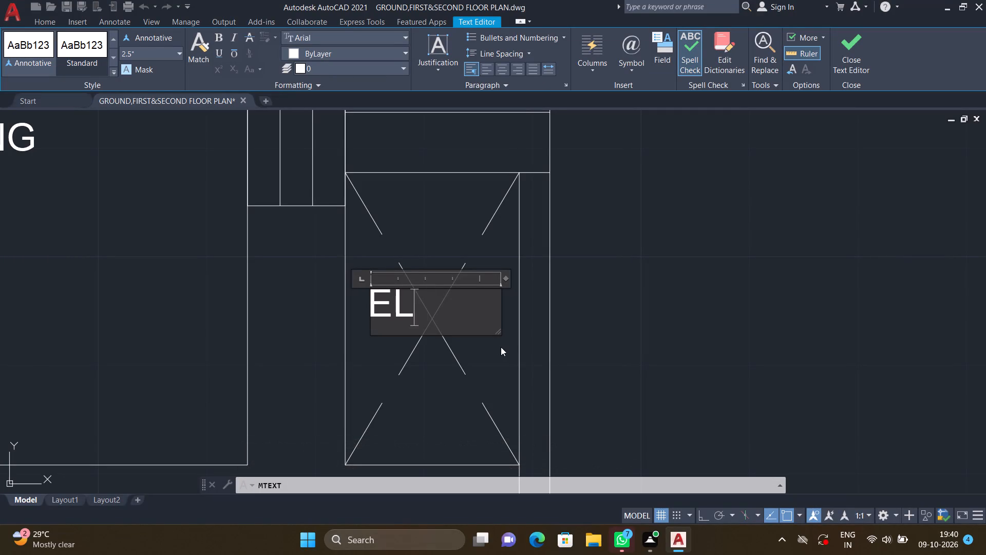
{"action": "type", "text": "-S"}
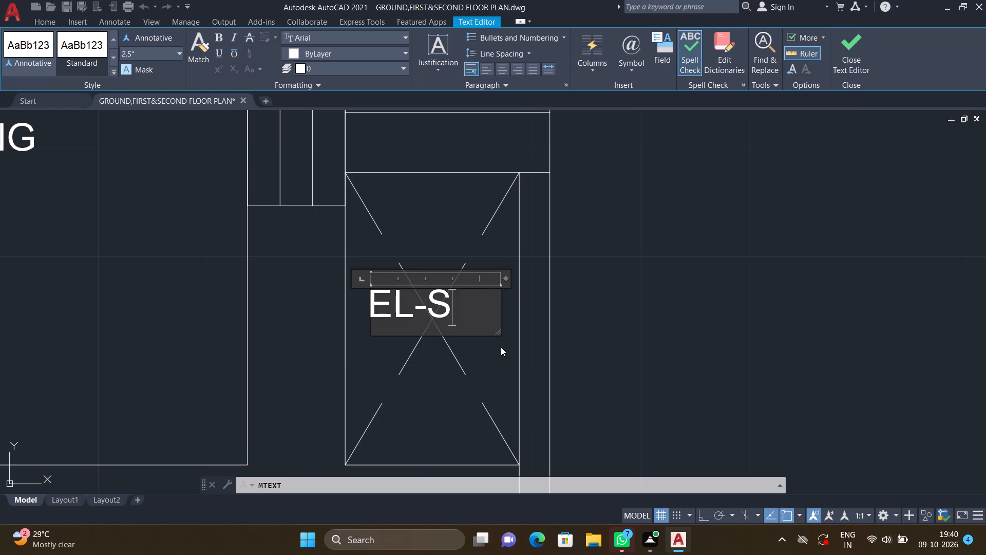
{"action": "key", "text": "h"}
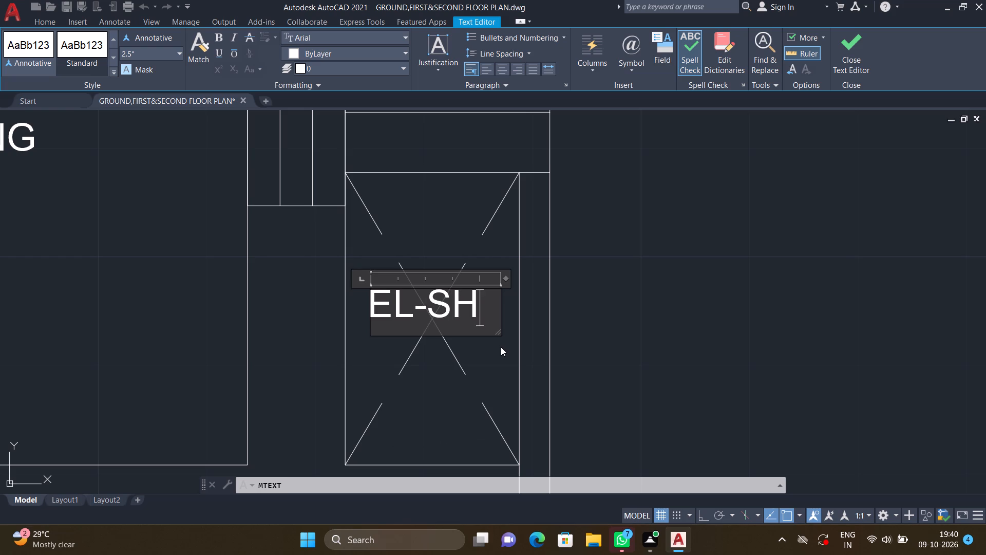
{"action": "key", "text": "Return"}
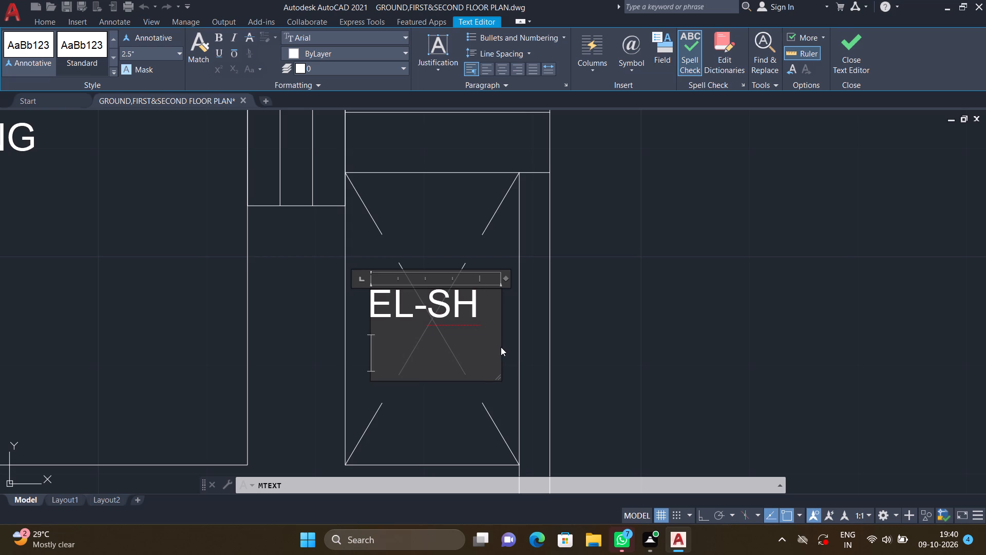
{"action": "key", "text": "Escape"}
{"action": "left_click", "coordinate": [519, 270]}
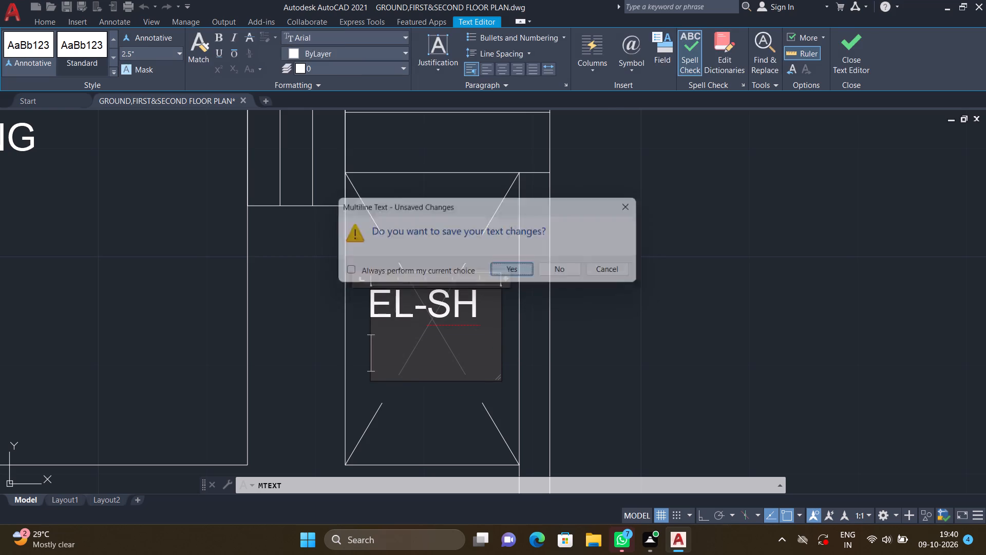
With Ortho on, rotate the EL-SH text 90° counterclockwise about its upper-left corner so it reads vertically.
{"action": "type", "text": "RO"}
{"action": "key", "text": "Return"}
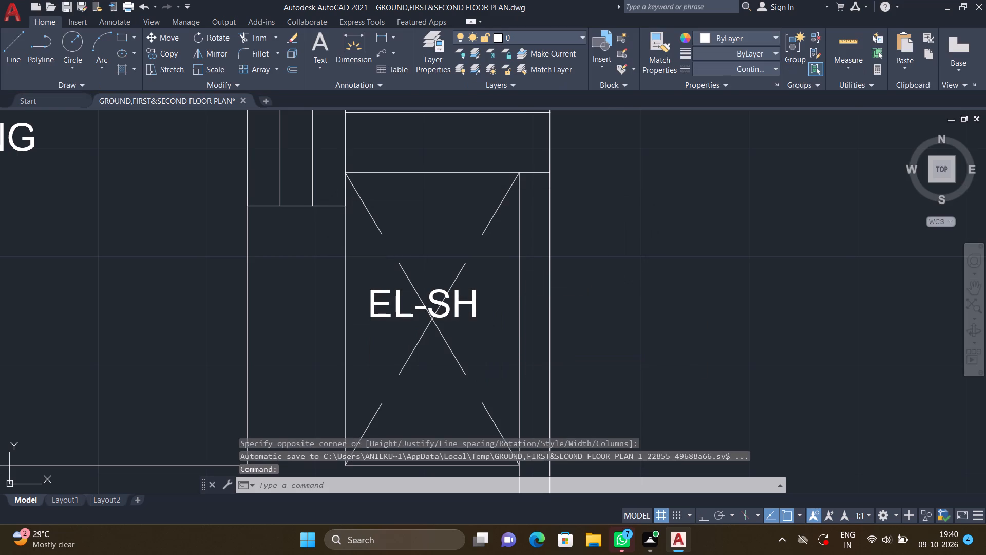
{"action": "left_click", "coordinate": [477, 309]}
{"action": "key", "text": "F8"}
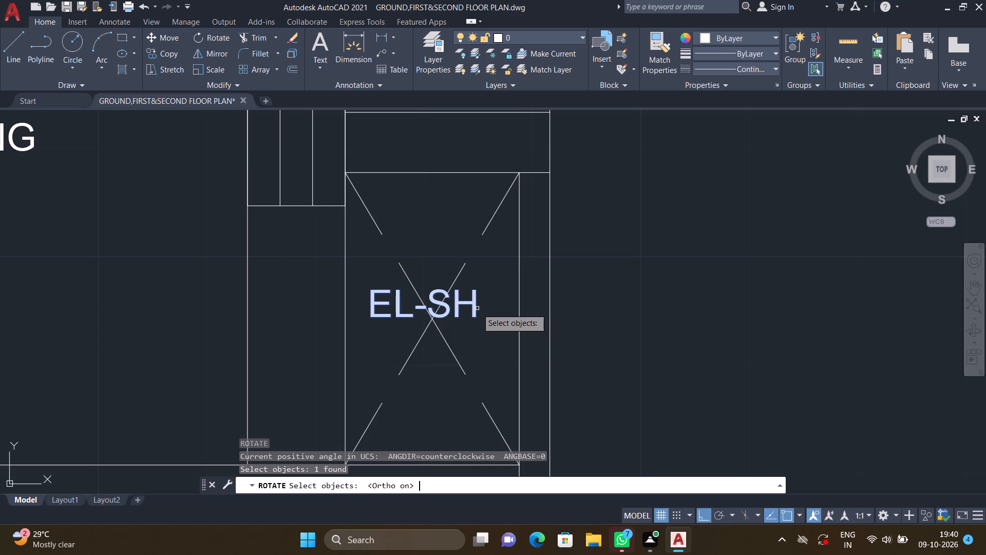
{"action": "key", "text": "Return"}
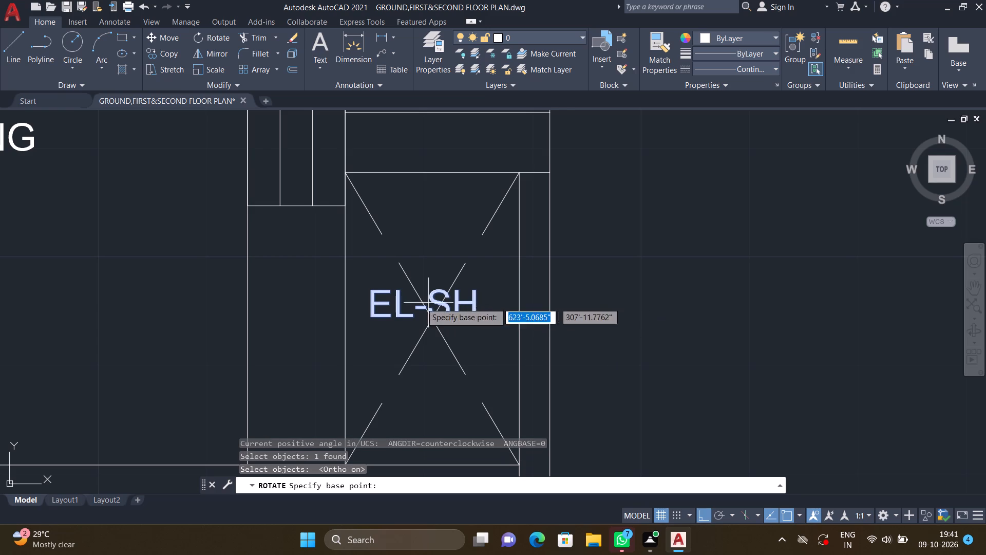
{"action": "left_click", "coordinate": [373, 287]}
{"action": "left_click", "coordinate": [372, 266]}
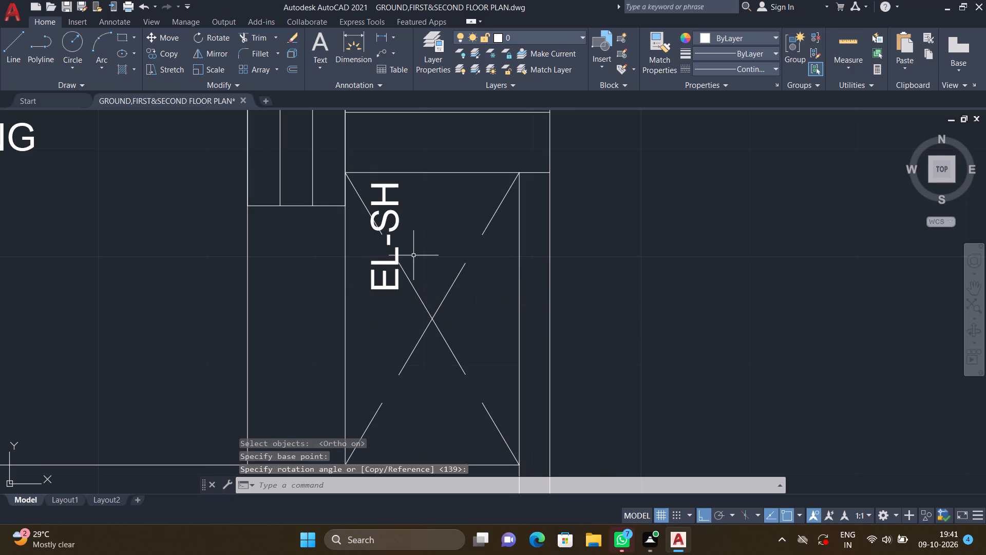
With Ortho off, move the vertical EL-SH text onto the crossing point of the upper shaft's diagonals.
{"action": "key", "text": "F8"}
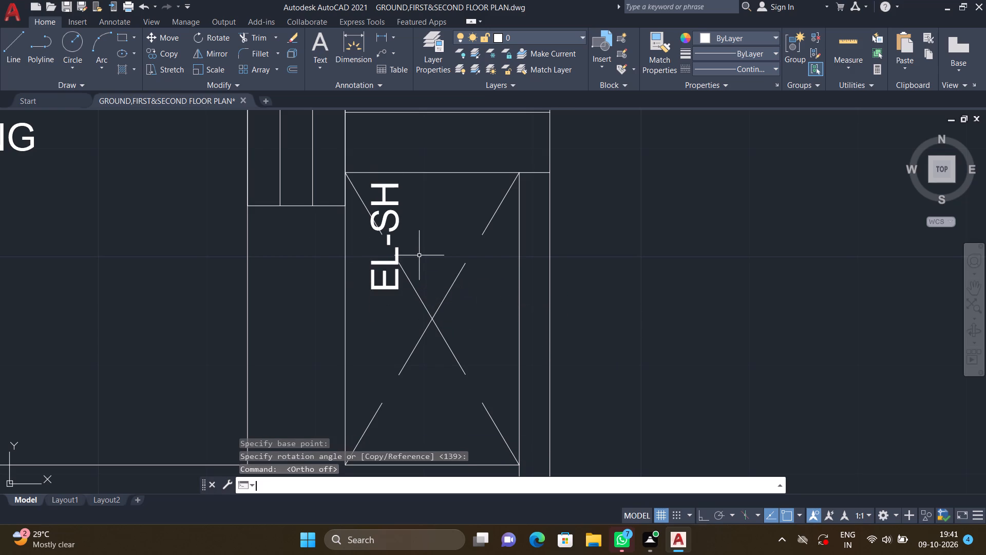
{"action": "key", "text": "m"}
{"action": "key", "text": "Return"}
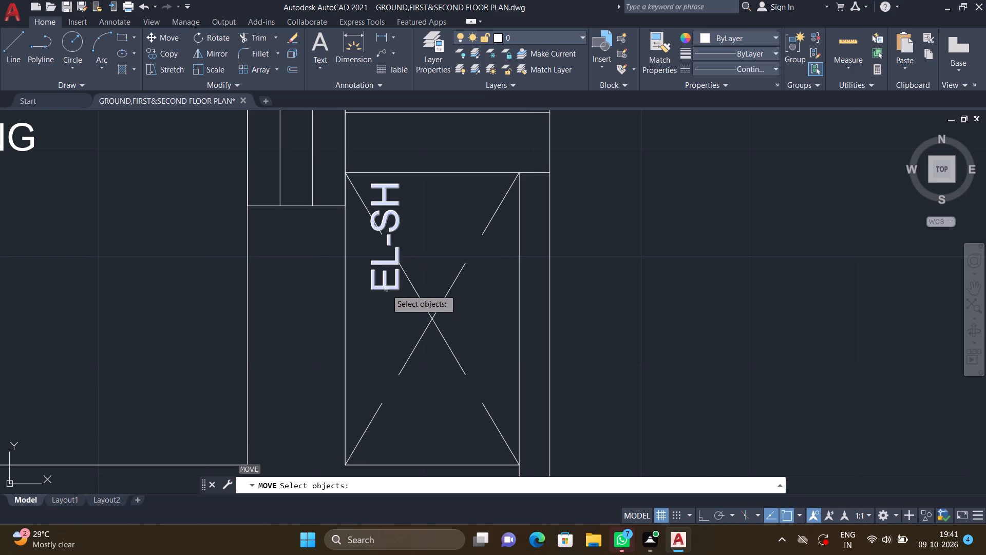
{"action": "left_click", "coordinate": [386, 286]}
{"action": "key", "text": "Return"}
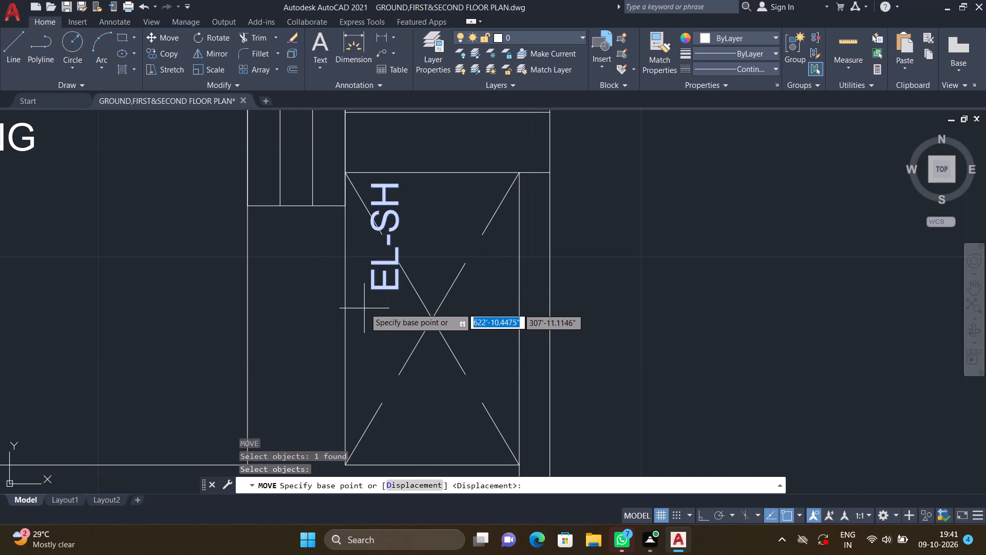
{"action": "left_click", "coordinate": [370, 289]}
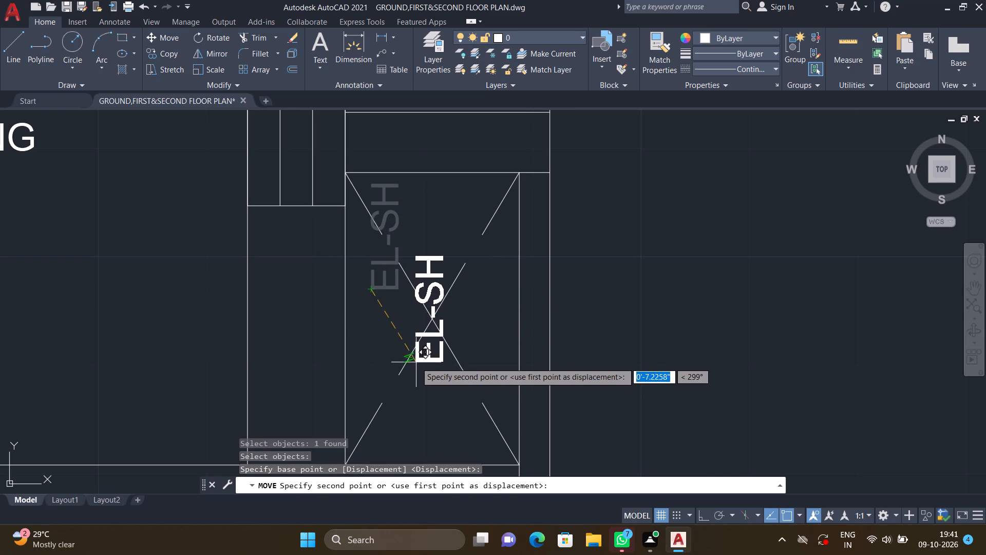
{"action": "scroll", "coordinate": [419, 364], "scroll_direction": "up", "scroll_amount": 2}
{"action": "scroll", "coordinate": [413, 343], "scroll_direction": "down", "scroll_amount": 1}
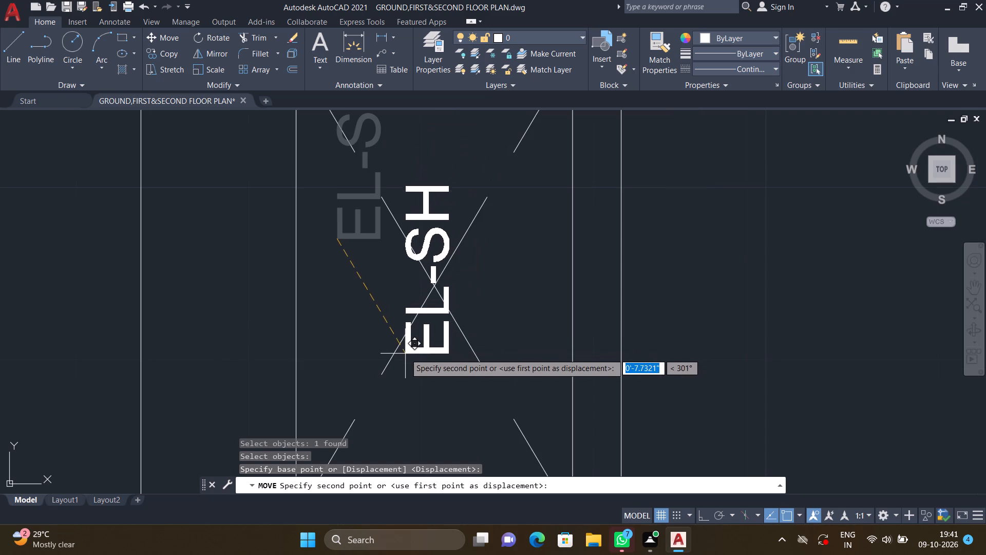
{"action": "left_click", "coordinate": [406, 361]}
Add the multiline text "PL-SH-01" inside the lower crossed shaft and save the text changes.
{"action": "scroll", "coordinate": [430, 352], "scroll_direction": "down", "scroll_amount": 2}
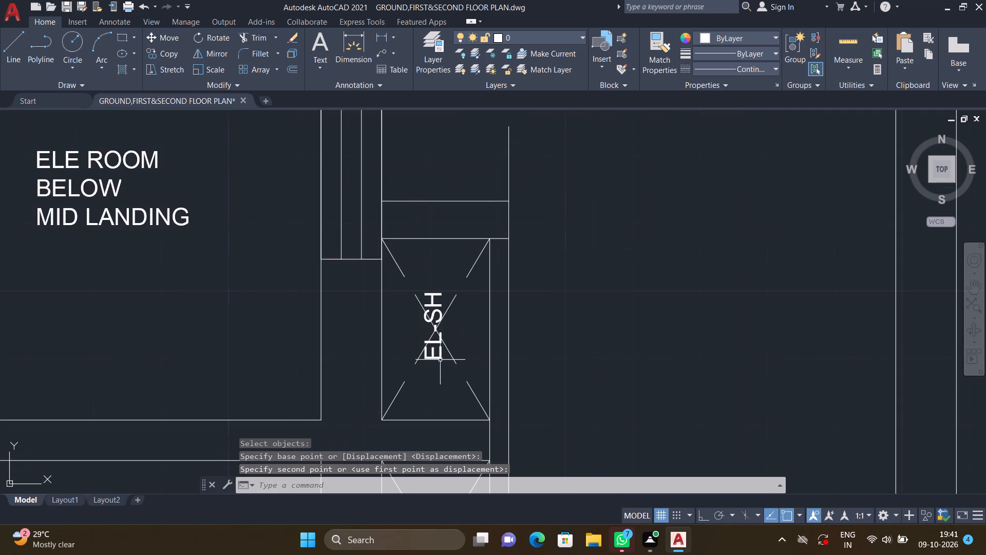
{"action": "middle_click_drag", "start_coordinate": [426, 375], "coordinate": [418, 328]}
{"action": "scroll", "coordinate": [418, 328], "scroll_direction": "down", "scroll_amount": 3}
{"action": "middle_click_drag", "start_coordinate": [394, 371], "coordinate": [384, 317]}
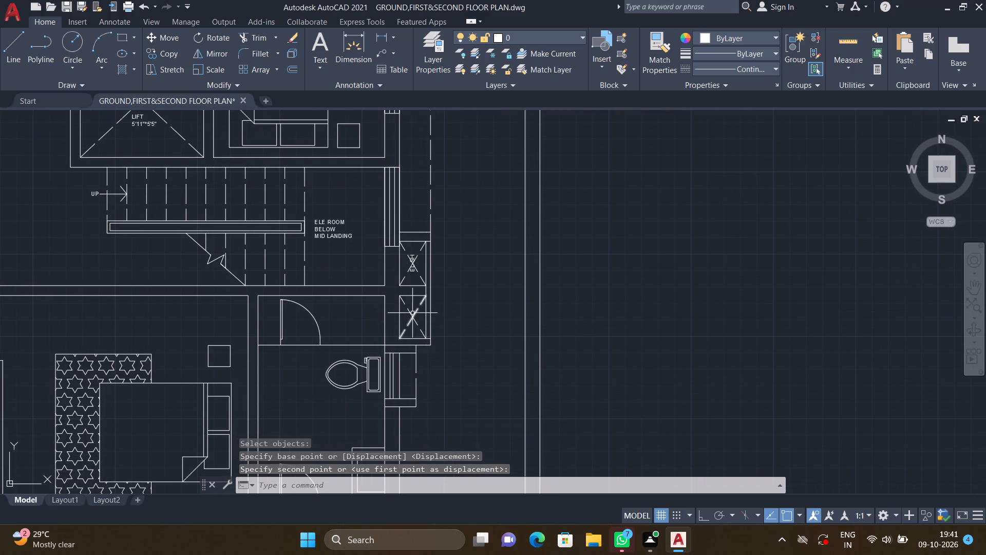
{"action": "scroll", "coordinate": [421, 318], "scroll_direction": "up", "scroll_amount": 3}
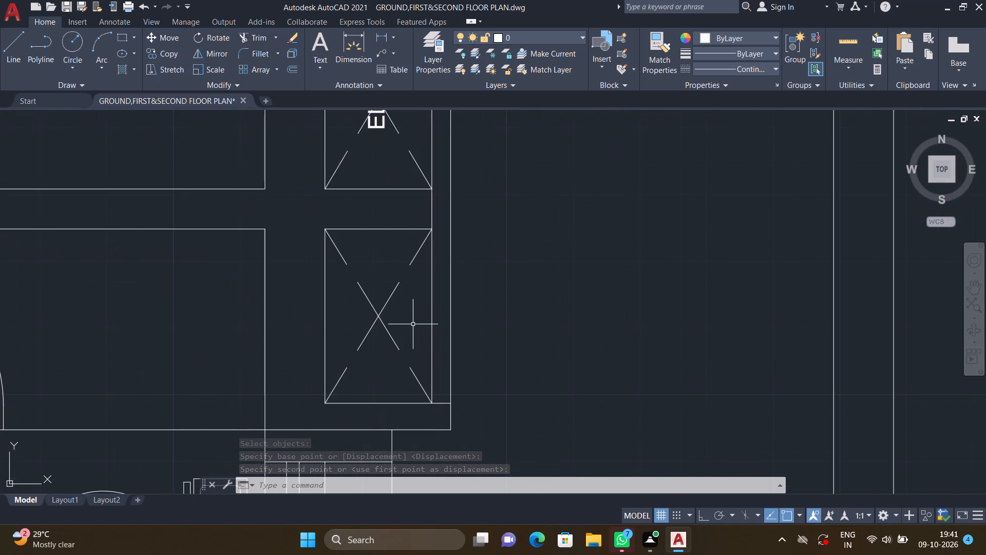
{"action": "type", "text": "MT"}
{"action": "key", "text": "Return"}
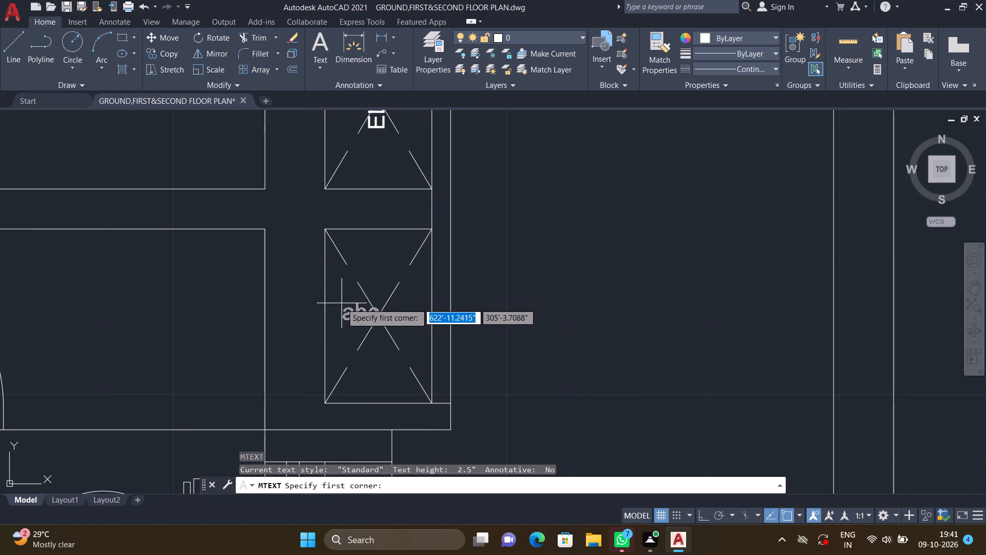
{"action": "left_click", "coordinate": [342, 301]}
{"action": "left_click", "coordinate": [421, 338]}
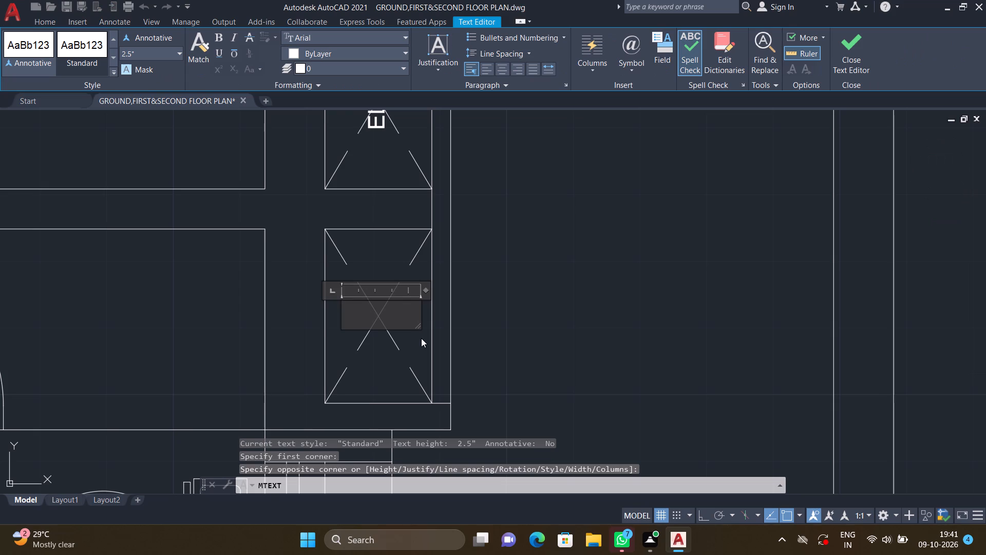
{"action": "type", "text": "PL"}
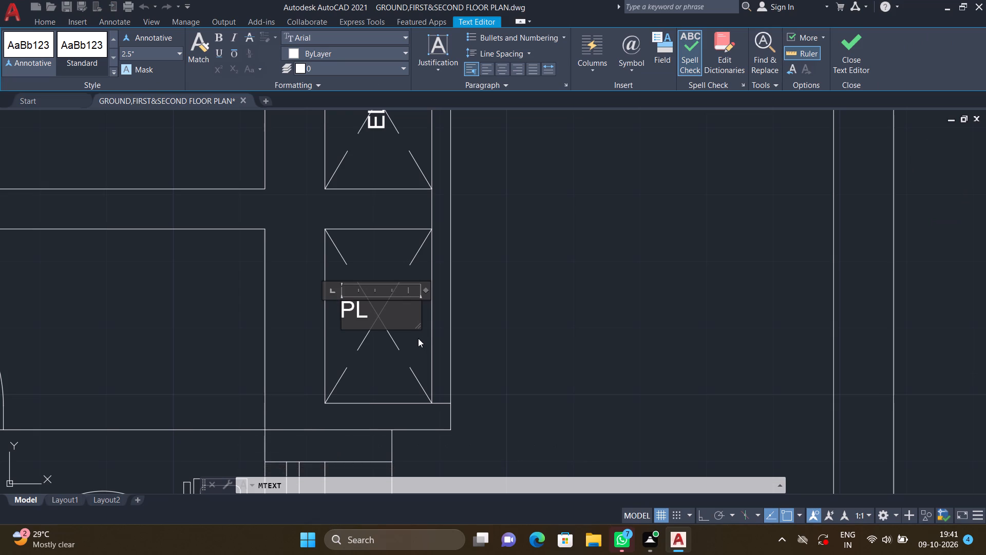
{"action": "key", "text": "minus"}
{"action": "type", "text": "SH"}
{"action": "key", "text": "minus"}
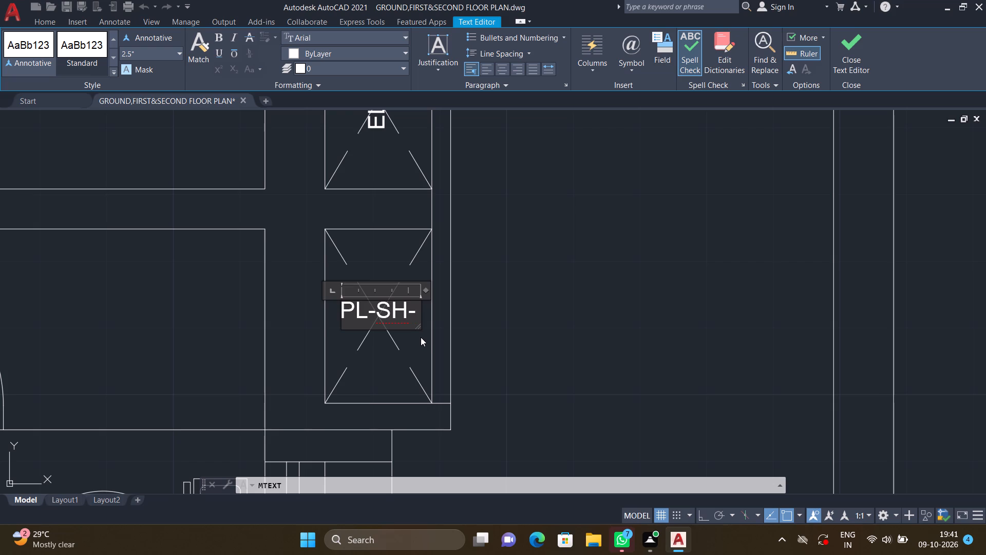
{"action": "type", "text": "01"}
{"action": "key", "text": "Return"}
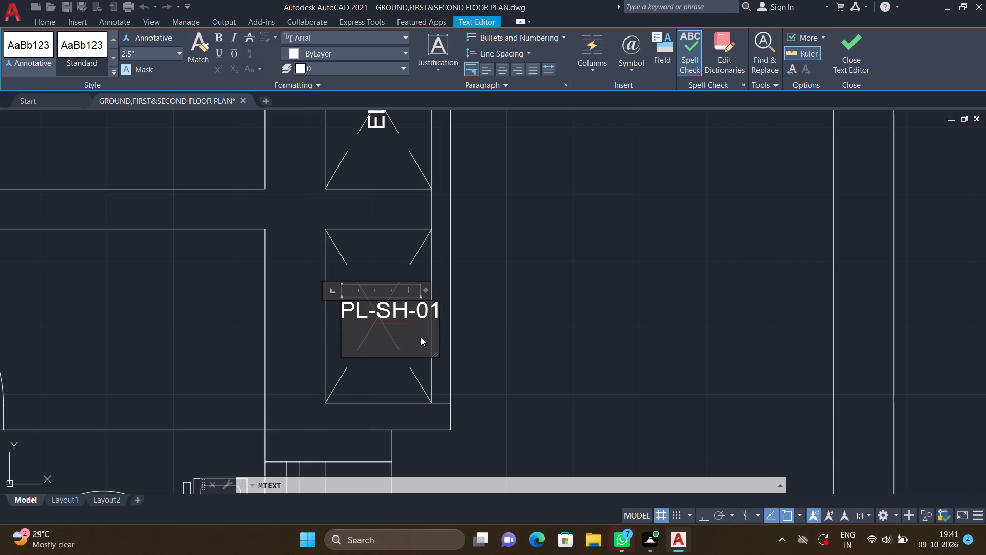
{"action": "key", "text": "Escape"}
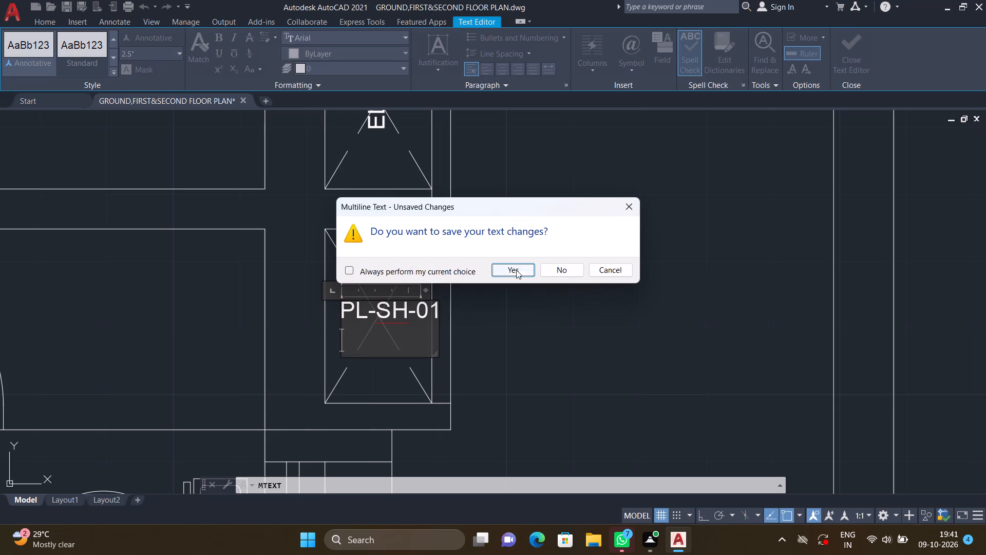
{"action": "left_click", "coordinate": [516, 271]}
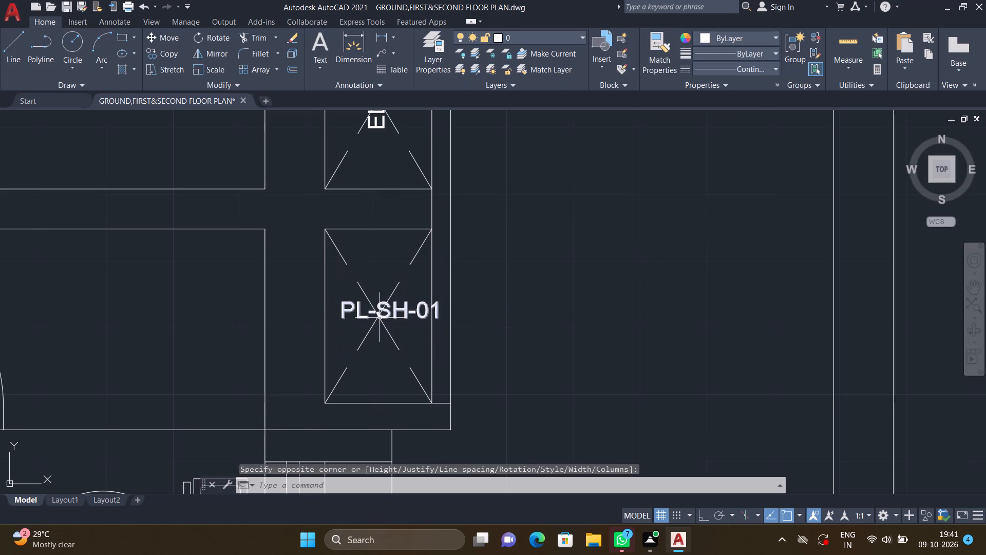
With Ortho on, rotate the PL-SH-01 text 90° counterclockwise about its upper-left corner so it reads vertically.
{"action": "key", "text": "F8"}
{"action": "type", "text": "RO"}
{"action": "key", "text": "Return"}
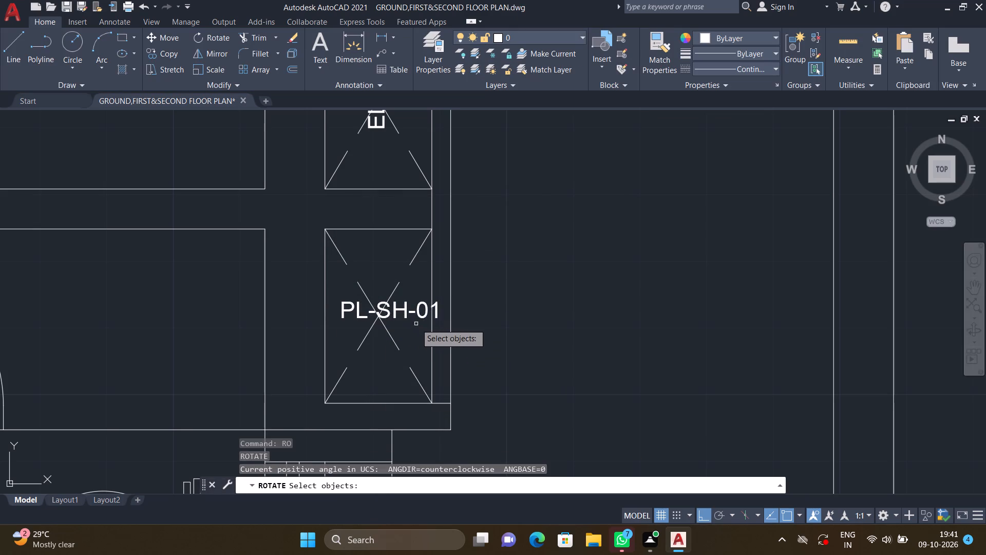
{"action": "left_click", "coordinate": [404, 312]}
{"action": "key", "text": "Return"}
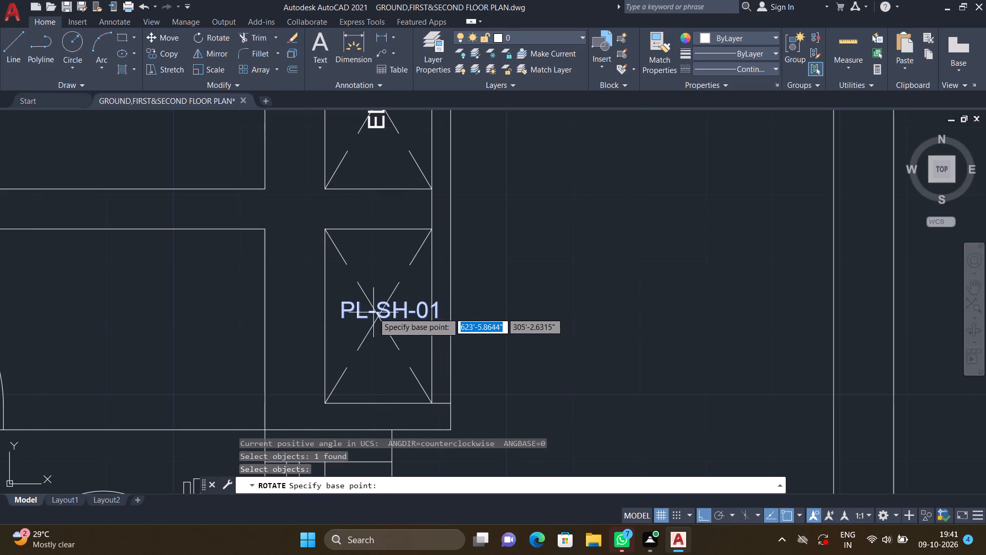
{"action": "left_click", "coordinate": [338, 302]}
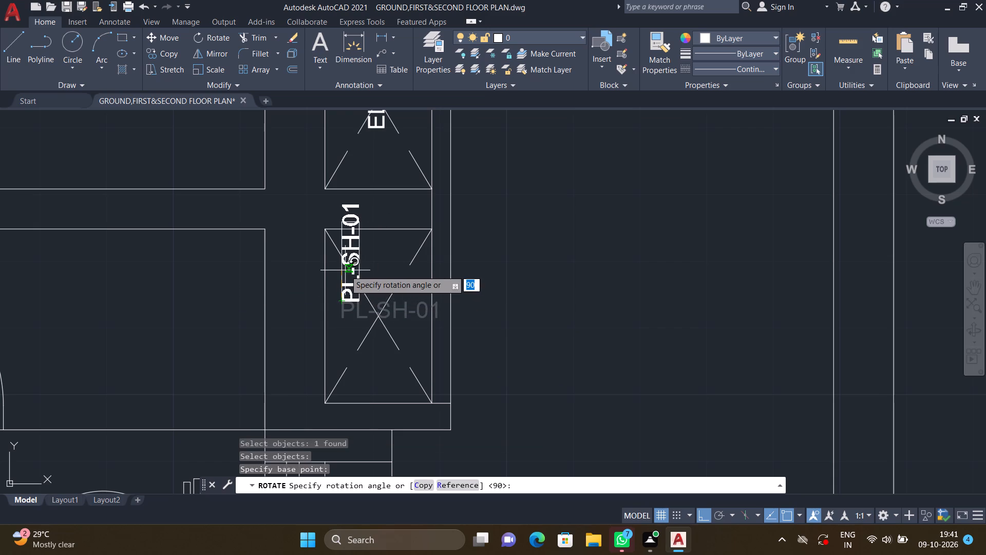
{"action": "left_click", "coordinate": [349, 204]}
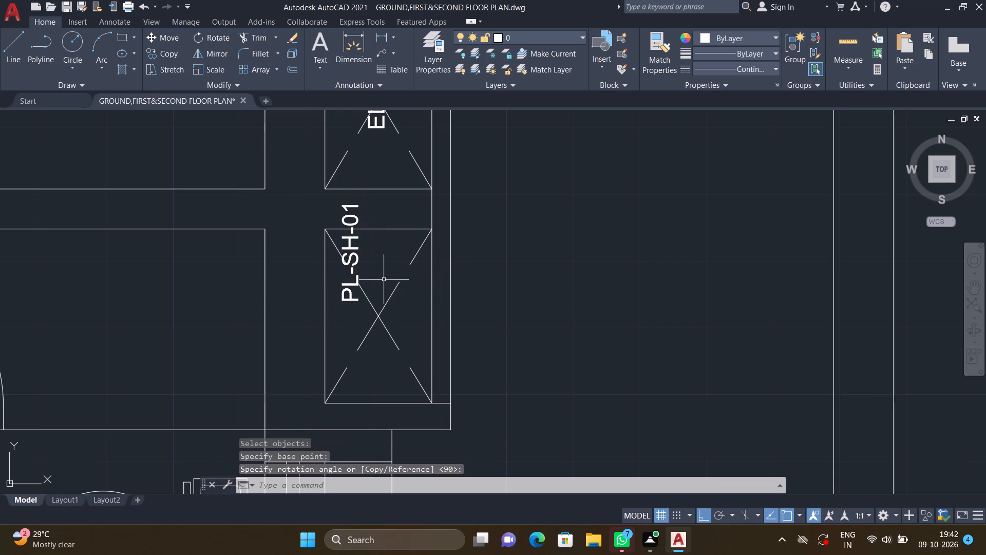
With Ortho off, move the vertical PL-SH-01 text onto the crossing point of the lower shaft's diagonals.
{"action": "key", "text": "F8"}
{"action": "key", "text": "m"}
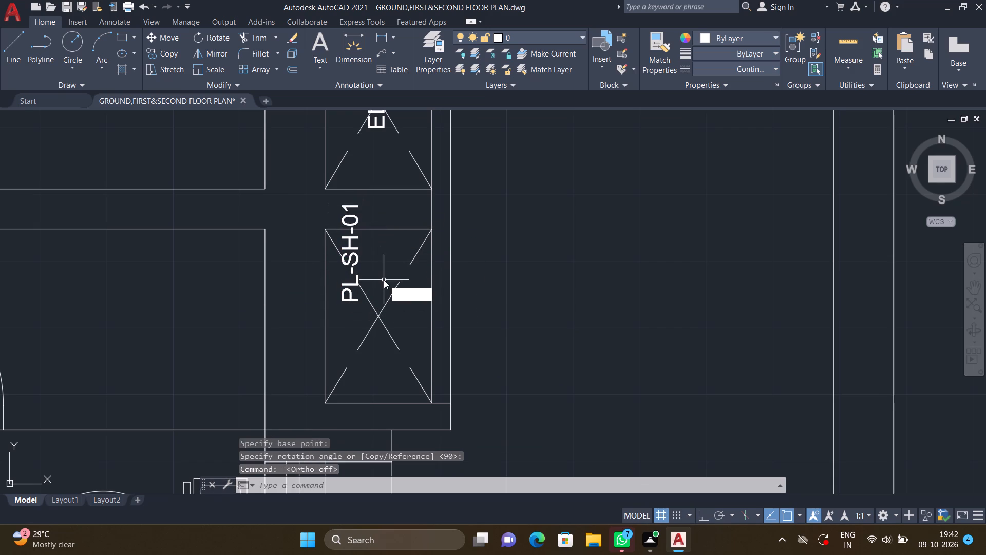
{"action": "key", "text": "Return"}
{"action": "left_click", "coordinate": [350, 298]}
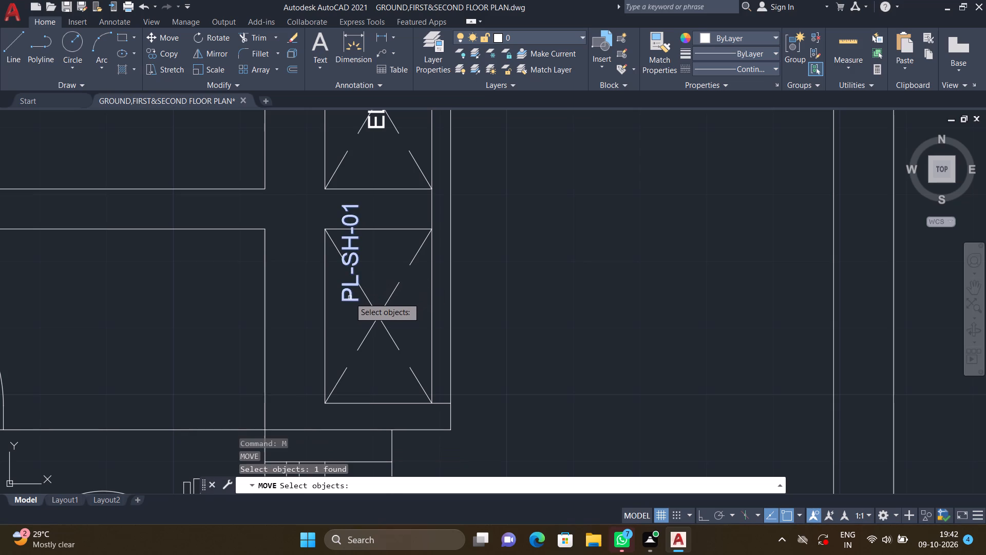
{"action": "key", "text": "Return"}
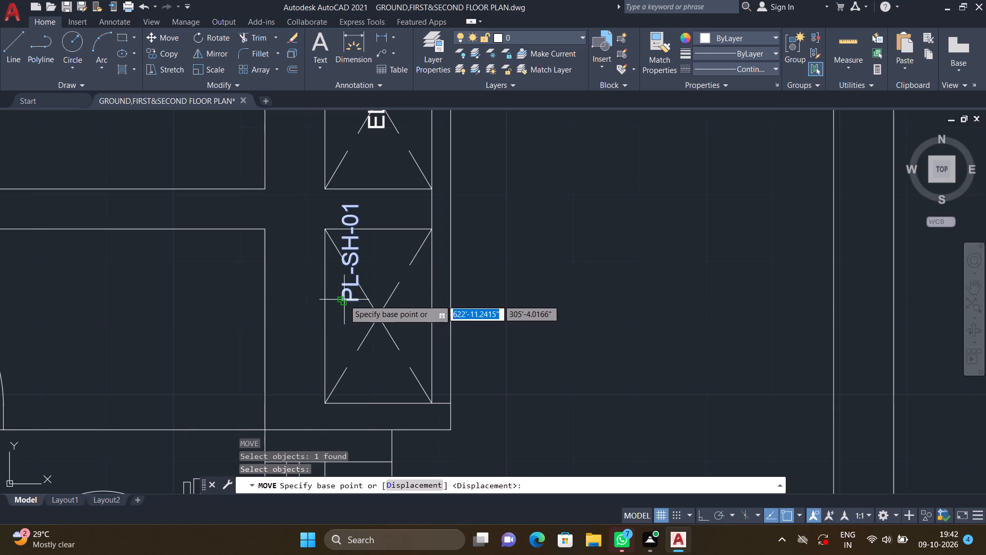
{"action": "left_click", "coordinate": [344, 300]}
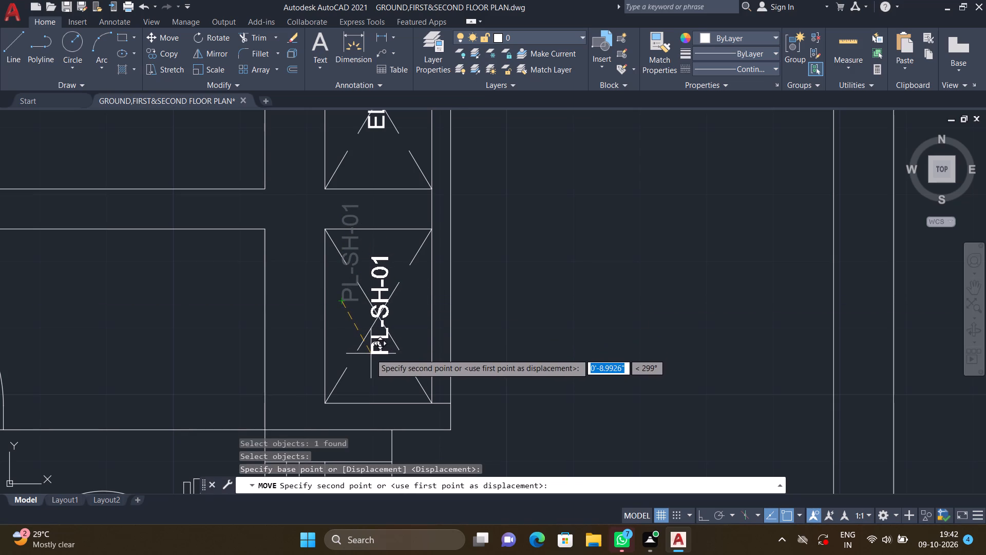
{"action": "left_click", "coordinate": [370, 353]}
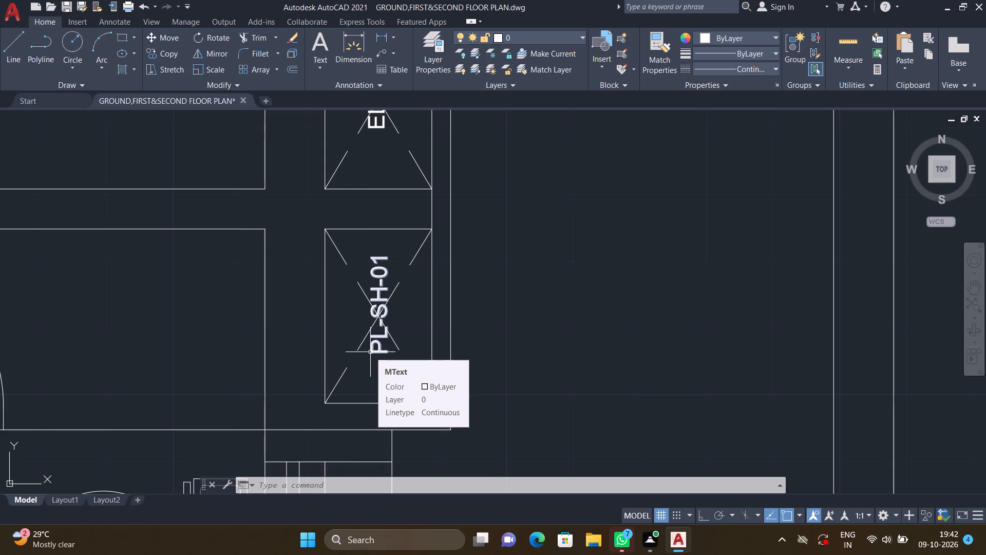
Add the two-line multiline text "TOILET" and "6'11"*10'4"" in the toilet below the two shafts and save the text changes.
{"action": "scroll", "coordinate": [369, 352], "scroll_direction": "down", "scroll_amount": 2}
{"action": "middle_click_drag", "start_coordinate": [339, 341], "coordinate": [405, 254]}
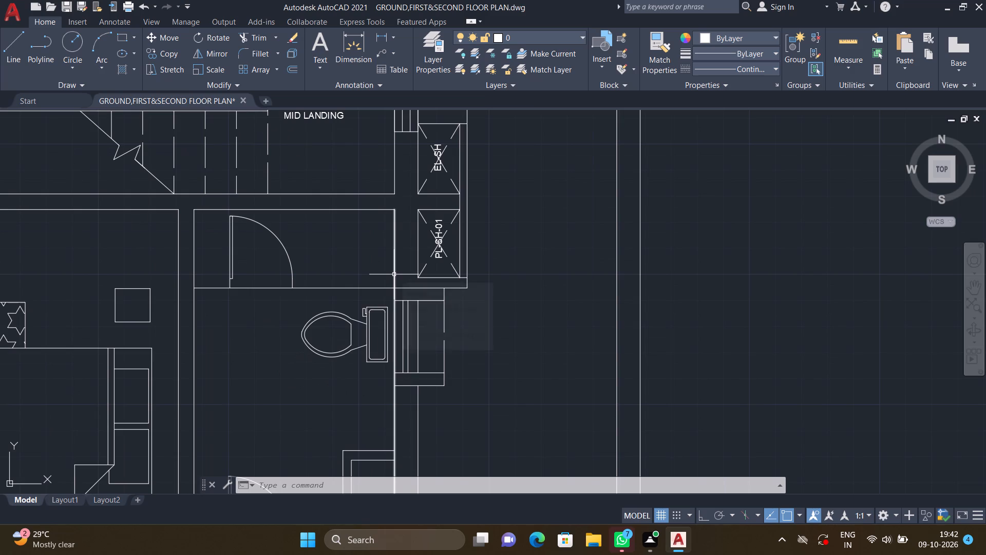
{"action": "scroll", "coordinate": [368, 311], "scroll_direction": "down", "scroll_amount": 1}
{"action": "middle_click_drag", "start_coordinate": [325, 339], "coordinate": [383, 307]}
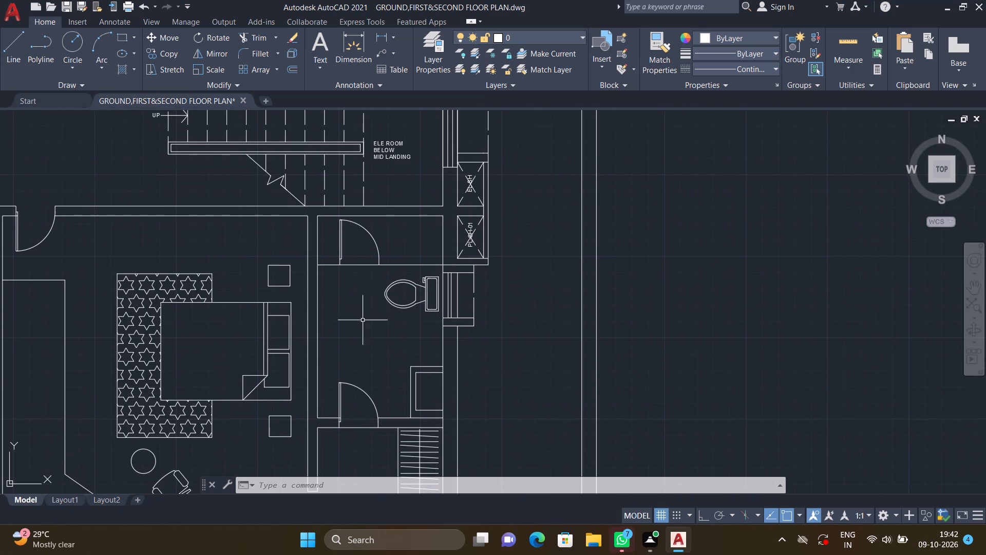
{"action": "middle_click_drag", "start_coordinate": [350, 328], "coordinate": [367, 263]}
{"action": "type", "text": "MT"}
{"action": "key", "text": "Return"}
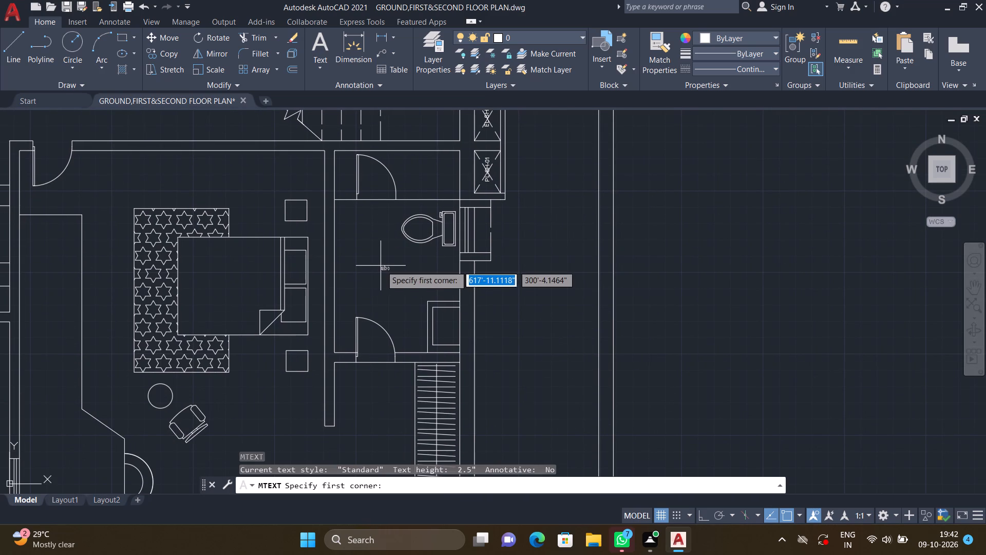
{"action": "left_click", "coordinate": [344, 262]}
{"action": "scroll", "coordinate": [445, 296], "scroll_direction": "up", "scroll_amount": 2}
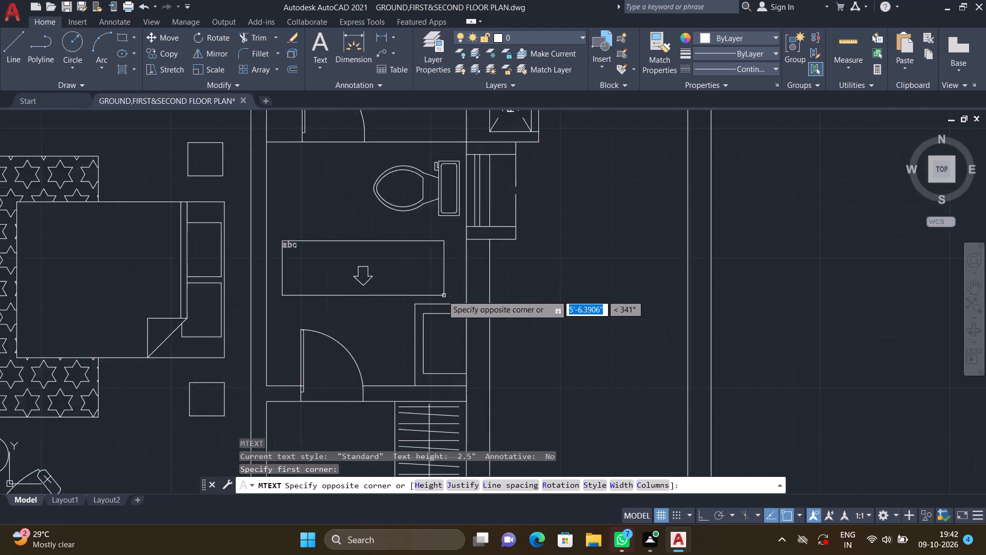
{"action": "scroll", "coordinate": [442, 295], "scroll_direction": "up", "scroll_amount": 1}
{"action": "left_click", "coordinate": [437, 295]}
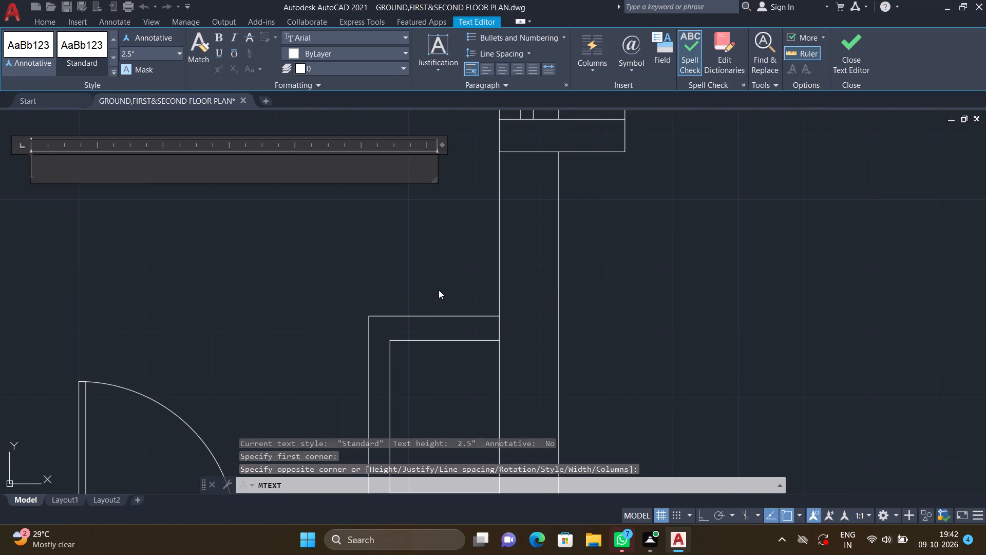
{"action": "type", "text": "TO"}
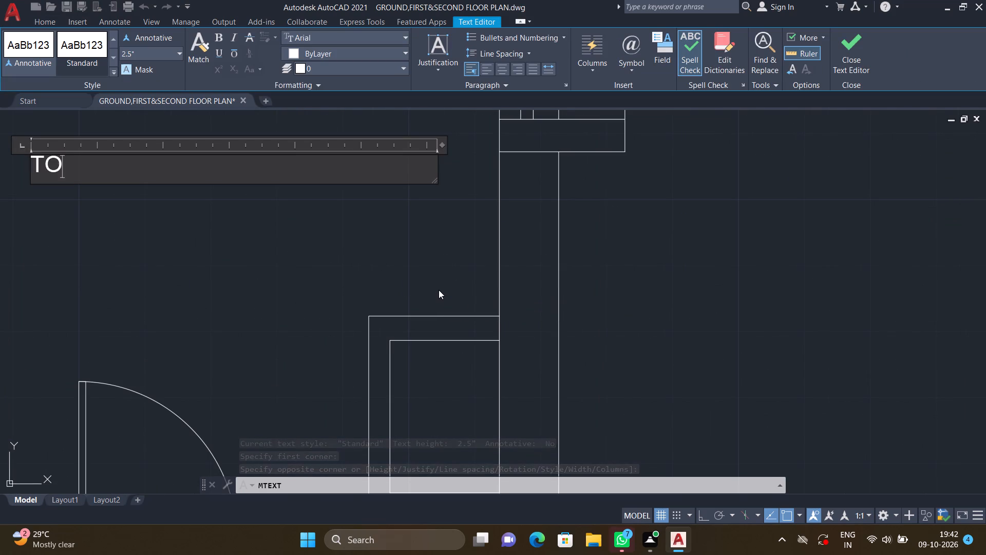
{"action": "type", "text": "ILET"}
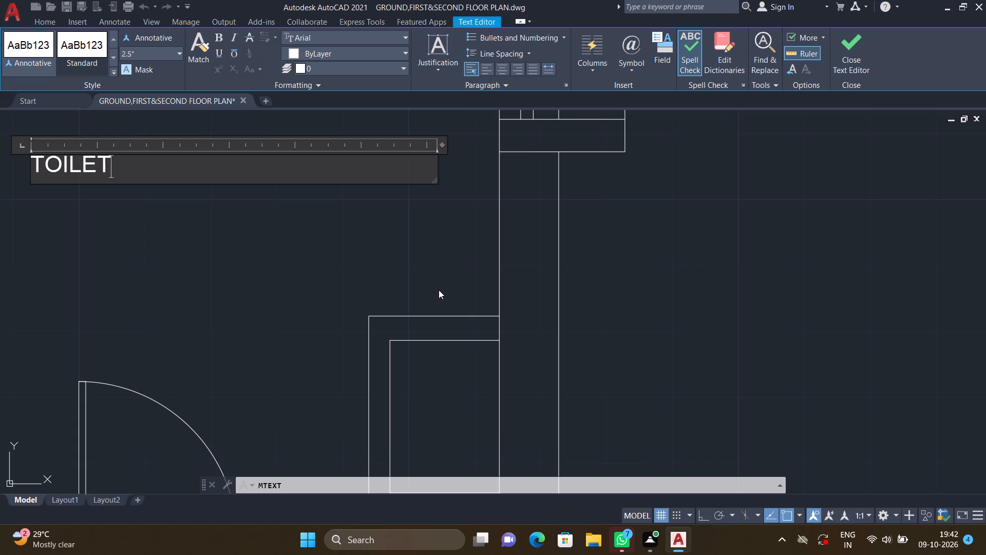
{"action": "key", "text": "Return"}
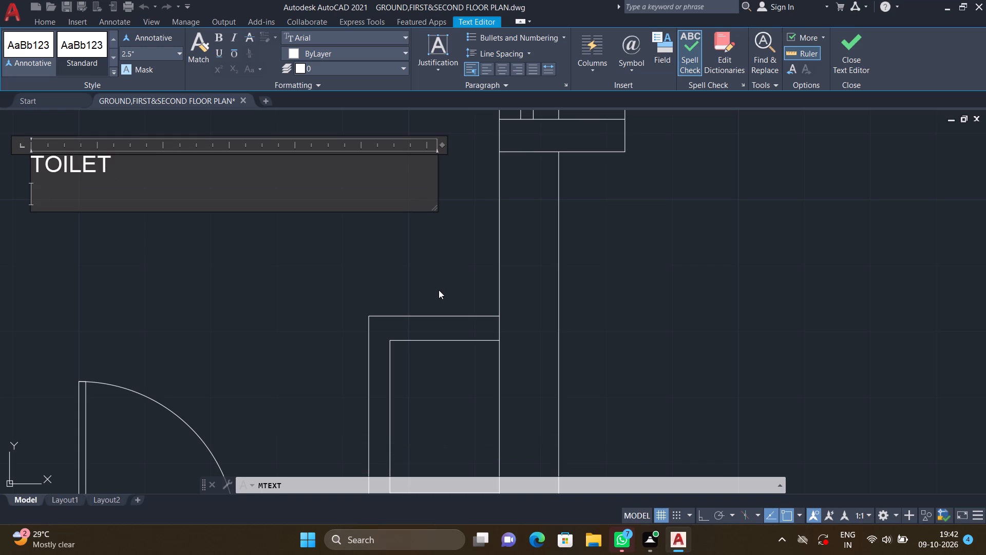
{"action": "type", "text": "6'"}
{"action": "type", "text": "11\""}
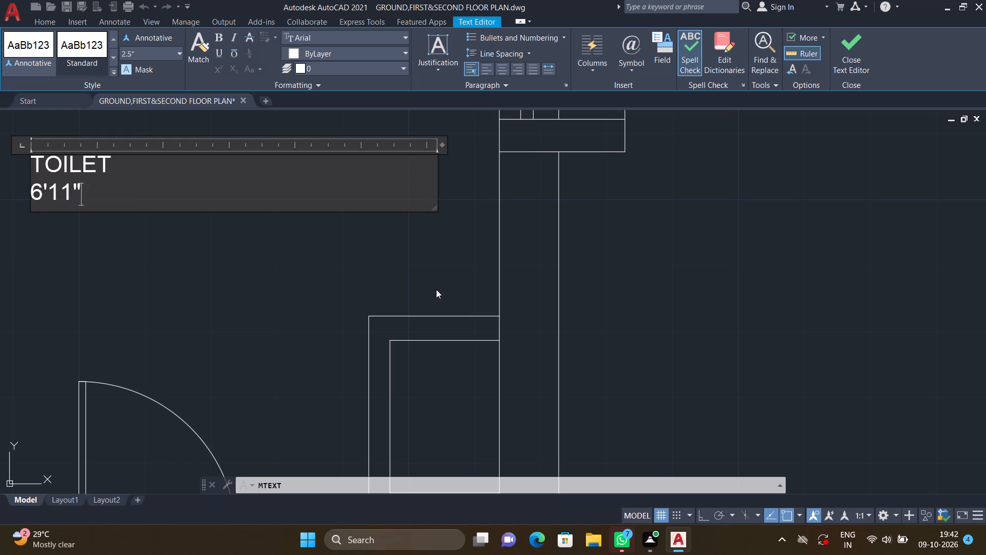
{"action": "key", "text": "asterisk"}
{"action": "type", "text": "10'"}
{"action": "type", "text": "4\""}
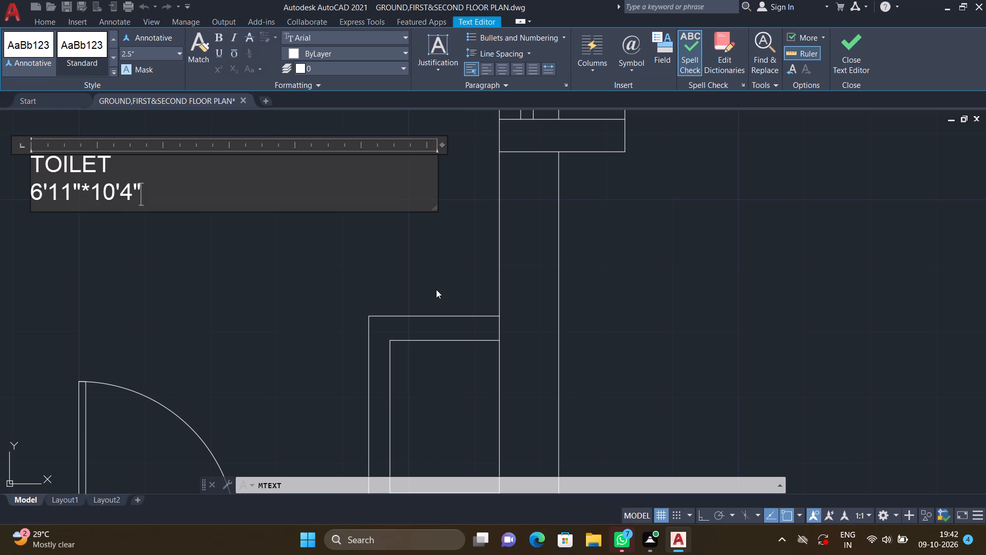
{"action": "key", "text": "Return"}
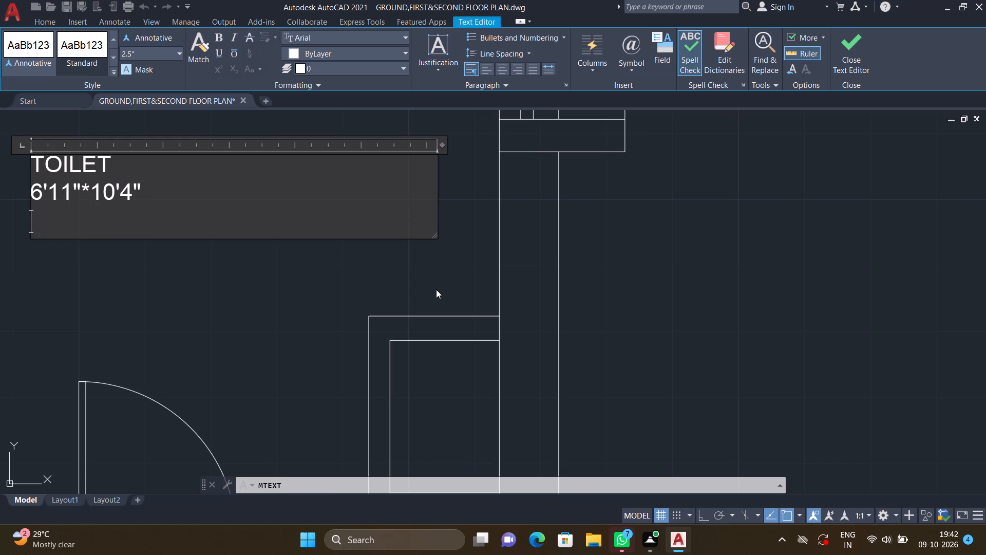
{"action": "key", "text": "Escape"}
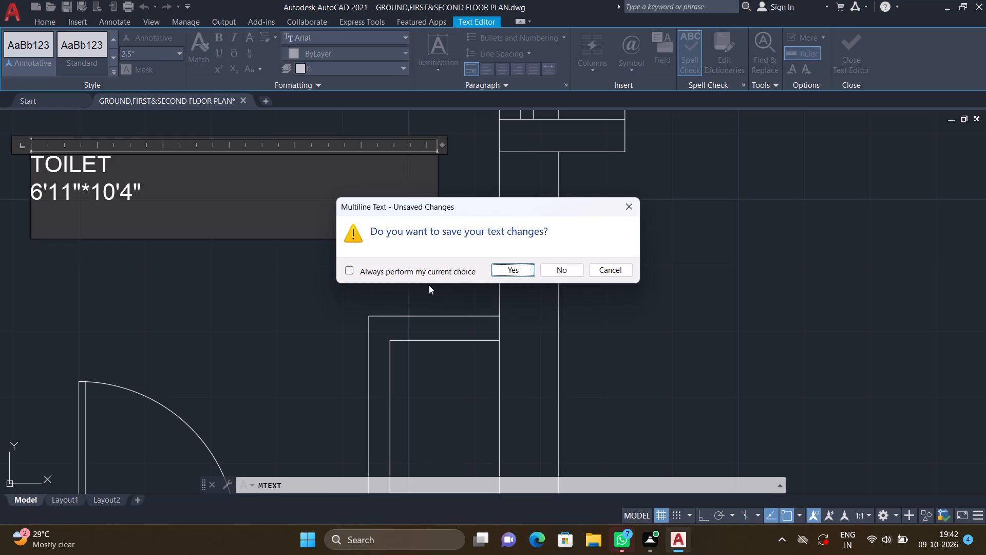
{"action": "double_click", "coordinate": [518, 273]}
Move the TOILET label about 2' to the right and slightly down, into the middle of the toilet's open floor.
{"action": "scroll", "coordinate": [265, 217], "scroll_direction": "down", "scroll_amount": 3}
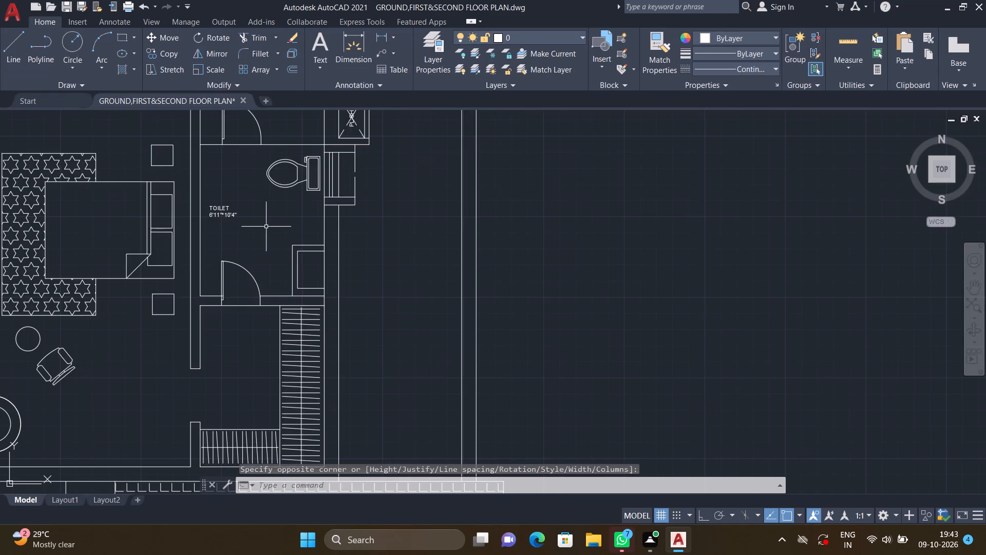
{"action": "middle_click_drag", "start_coordinate": [272, 231], "coordinate": [369, 242]}
{"action": "key", "text": "m"}
{"action": "key", "text": "Return"}
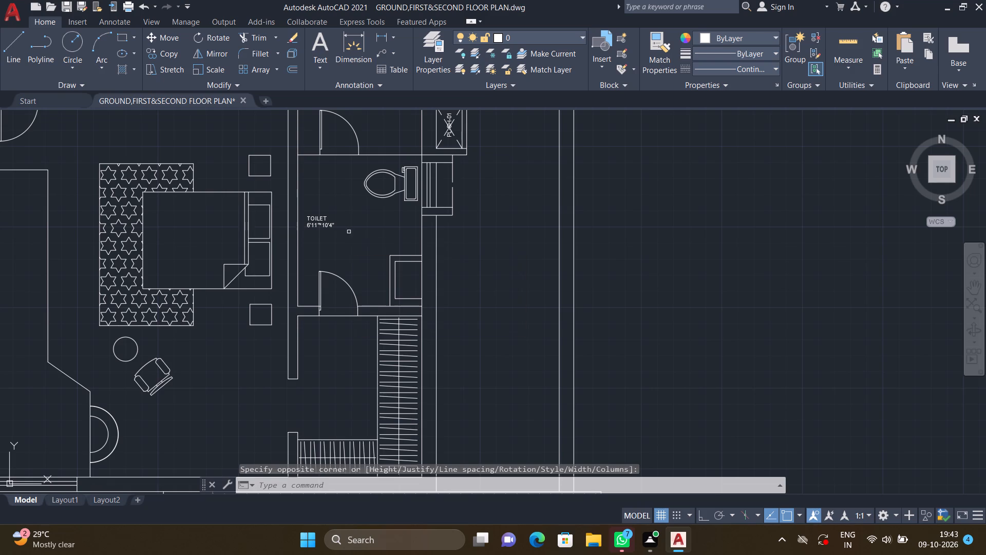
{"action": "scroll", "coordinate": [323, 232], "scroll_direction": "up", "scroll_amount": 1}
{"action": "left_click", "coordinate": [328, 215]}
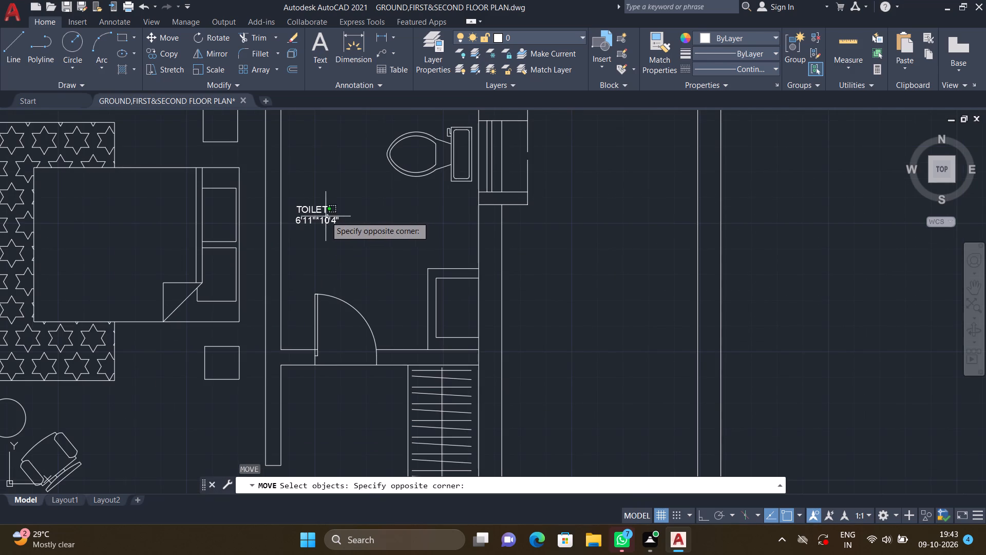
{"action": "left_click", "coordinate": [324, 221]}
{"action": "key", "text": "Return"}
{"action": "scroll", "coordinate": [296, 210], "scroll_direction": "up", "scroll_amount": 1}
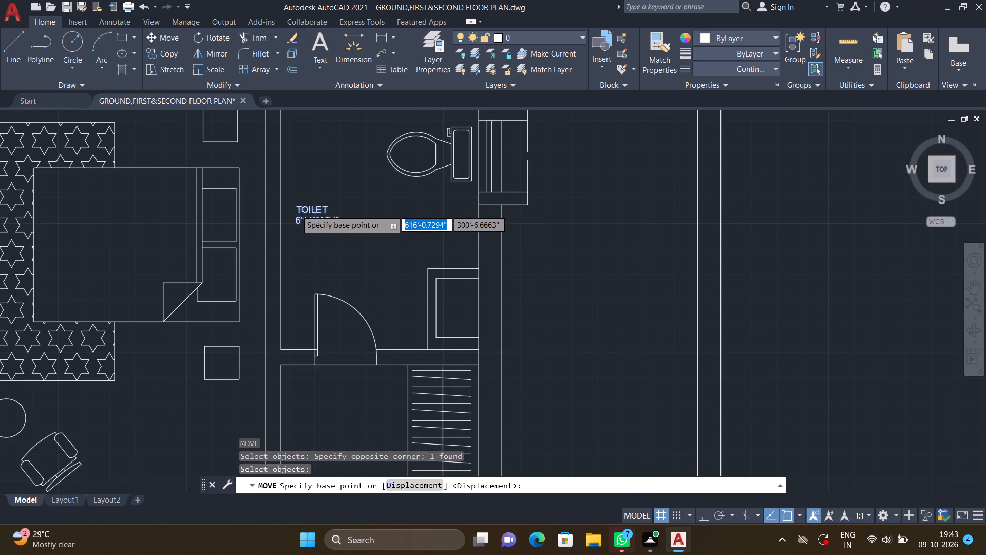
{"action": "scroll", "coordinate": [296, 210], "scroll_direction": "up", "scroll_amount": 1}
{"action": "left_click", "coordinate": [292, 196]}
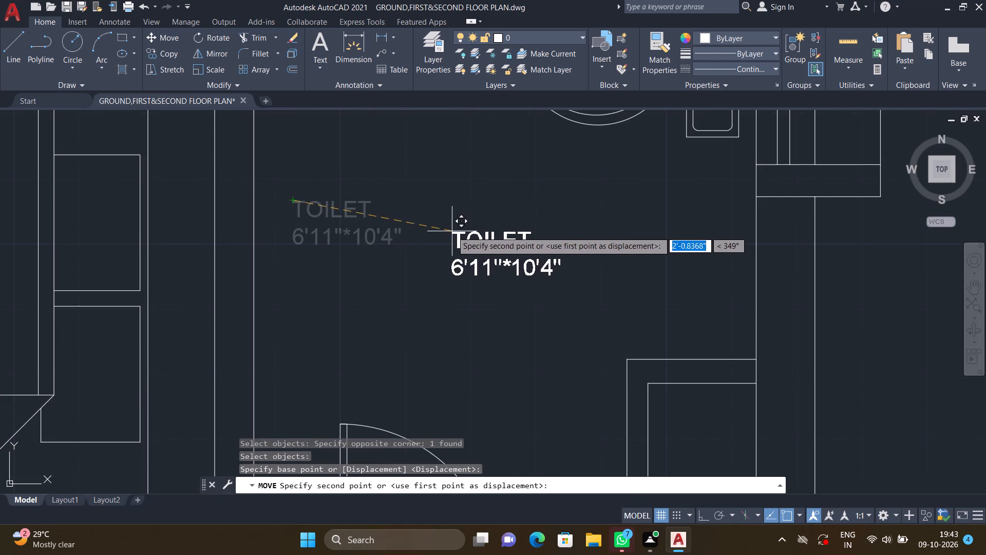
{"action": "double_click", "coordinate": [451, 230]}
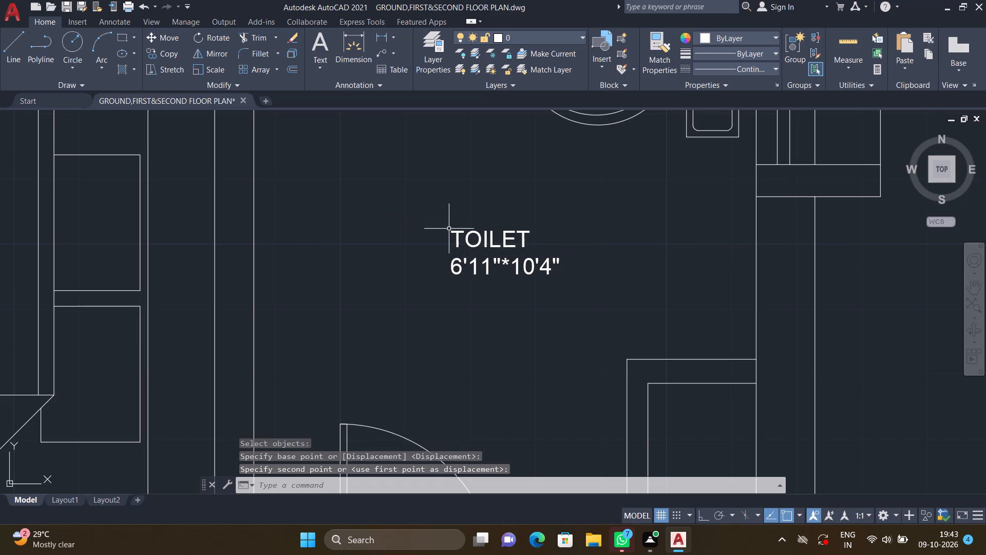
Add the two-line multiline text "WALK IN" and "6'11"*9'0"" in the wardrobe room below the toilet and save the text changes.
{"action": "scroll", "coordinate": [450, 230], "scroll_direction": "down", "scroll_amount": 2}
{"action": "middle_click_drag", "start_coordinate": [426, 272], "coordinate": [404, 169]}
{"action": "scroll", "coordinate": [407, 171], "scroll_direction": "down", "scroll_amount": 1}
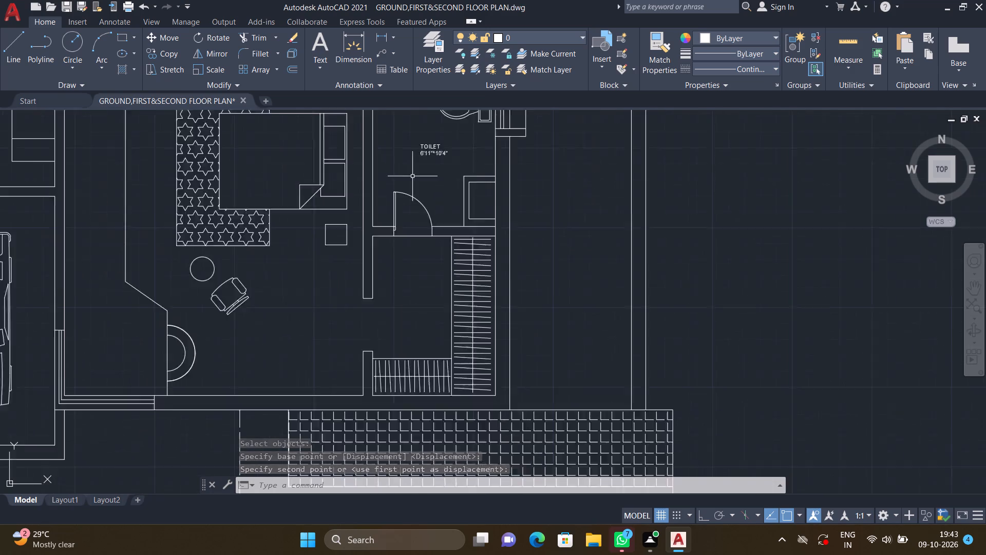
{"action": "scroll", "coordinate": [412, 176], "scroll_direction": "down", "scroll_amount": 1}
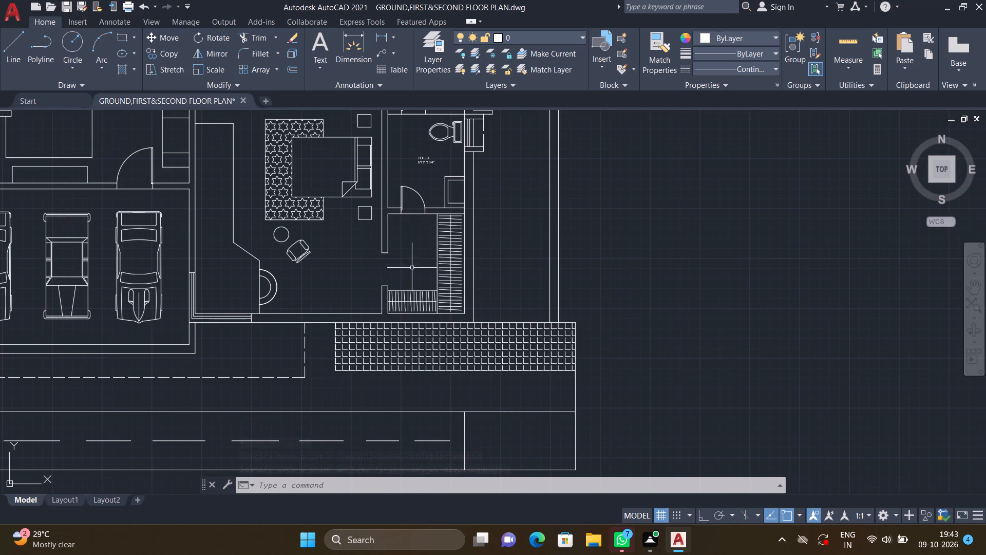
{"action": "scroll", "coordinate": [414, 270], "scroll_direction": "up", "scroll_amount": 2}
{"action": "type", "text": "MT"}
{"action": "key", "text": "Return"}
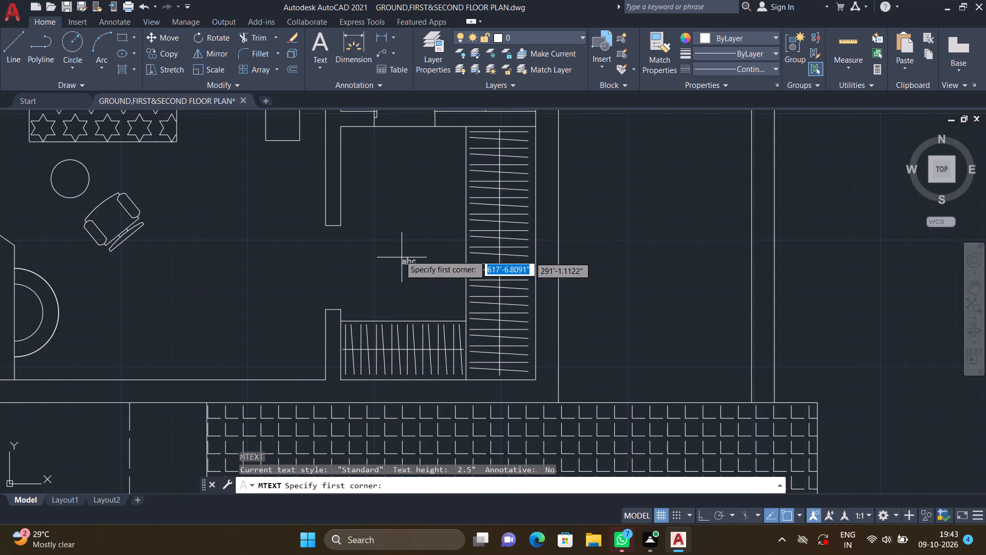
{"action": "left_click", "coordinate": [363, 223]}
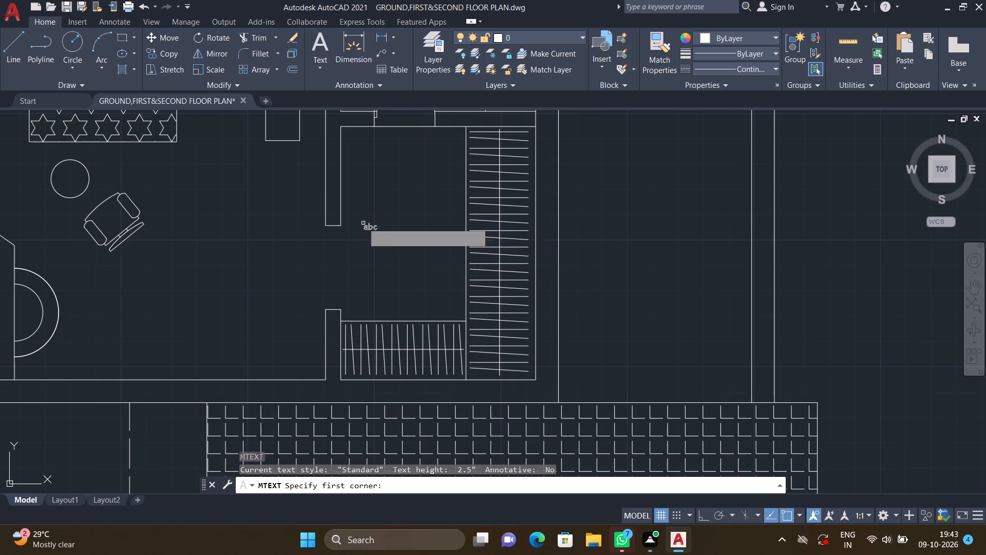
{"action": "left_click", "coordinate": [448, 289]}
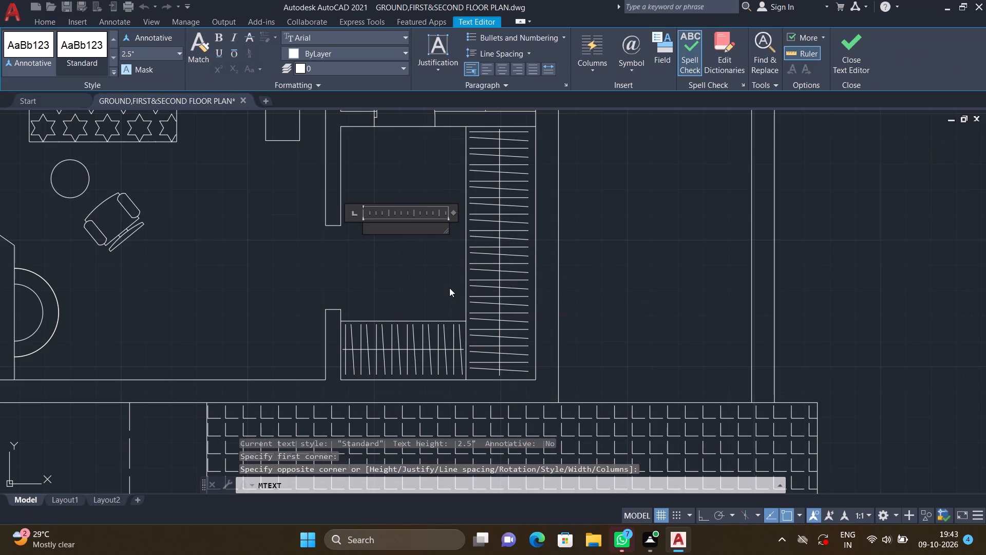
{"action": "type", "text": "WAL"}
{"action": "key", "text": "k"}
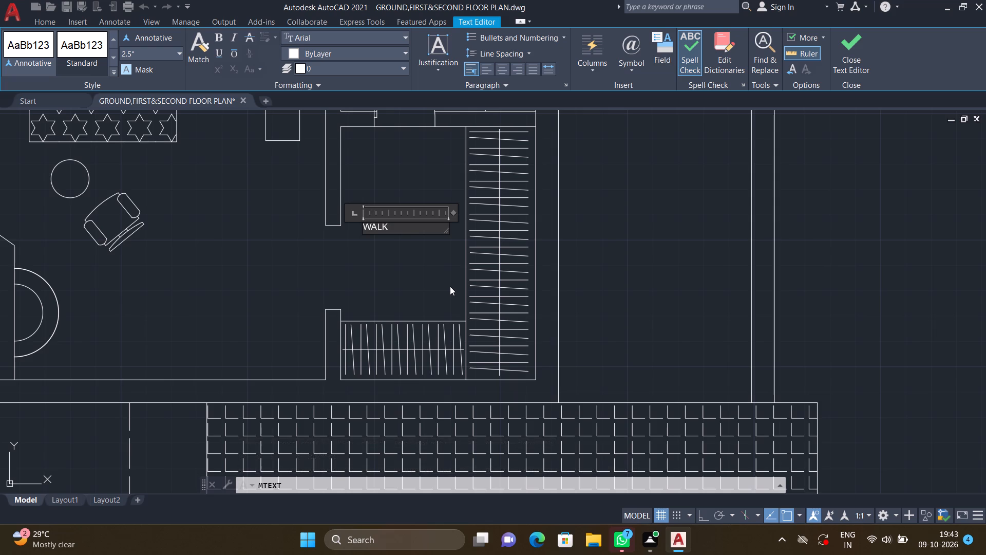
{"action": "key", "text": "Return"}
{"action": "key", "text": "BackSpace"}
{"action": "key", "text": "space"}
{"action": "type", "text": "IN"}
{"action": "key", "text": "Return"}
{"action": "type", "text": "6'"}
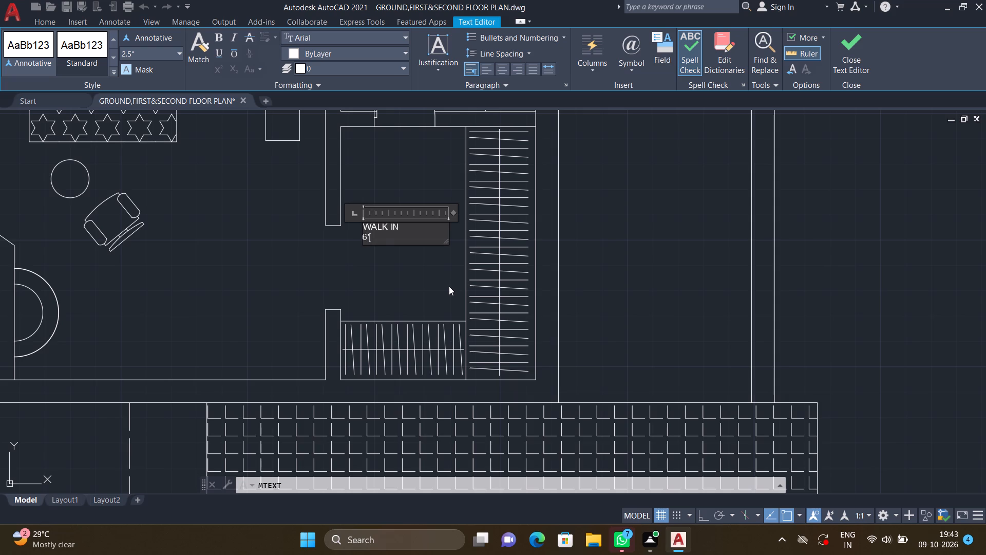
{"action": "type", "text": "11\""}
{"action": "key", "text": "asterisk"}
{"action": "type", "text": "9'"}
{"action": "key", "text": "0"}
{"action": "key", "text": "shift+quotedbl"}
{"action": "key", "text": "Return"}
{"action": "key", "text": "Escape"}
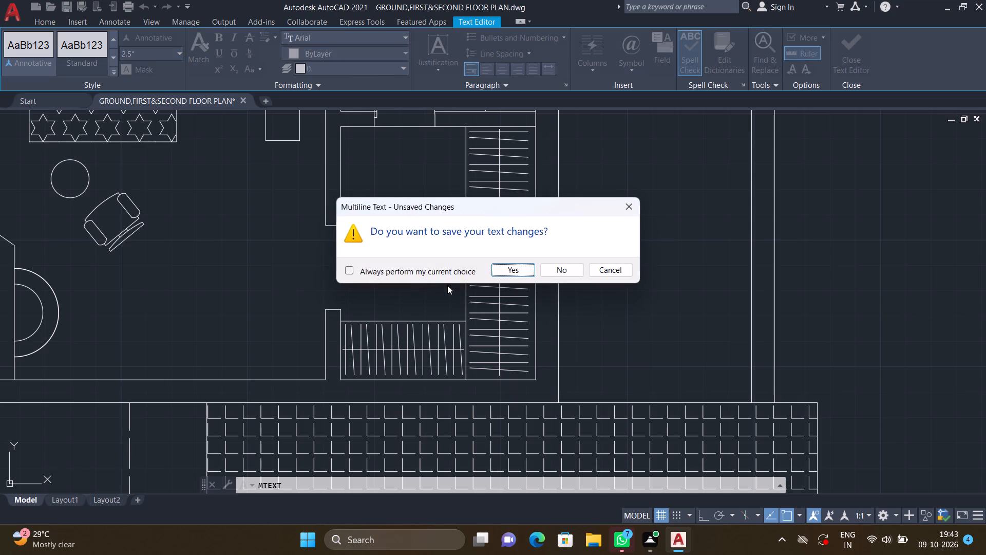
{"action": "left_click", "coordinate": [513, 268]}
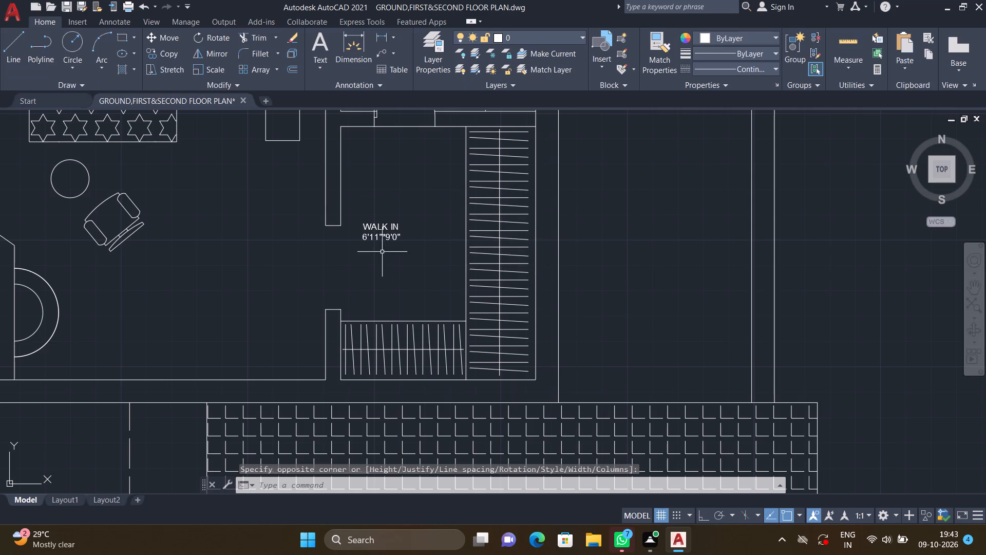
Move the WALK IN label slightly right and down from its upper-left corner, away from the wardrobe room's doorway.
{"action": "key", "text": "m"}
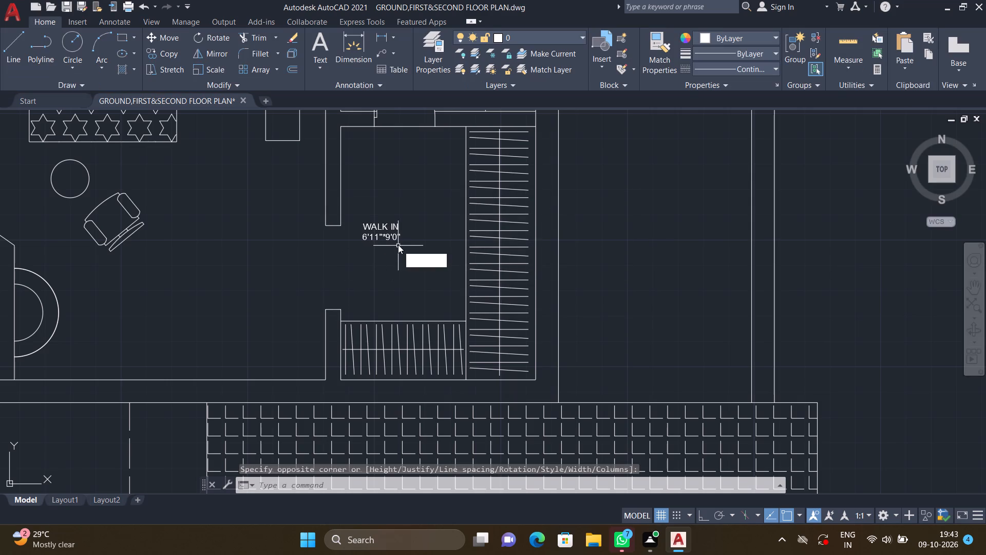
{"action": "key", "text": "Return"}
{"action": "left_click", "coordinate": [388, 236]}
{"action": "key", "text": "Return"}
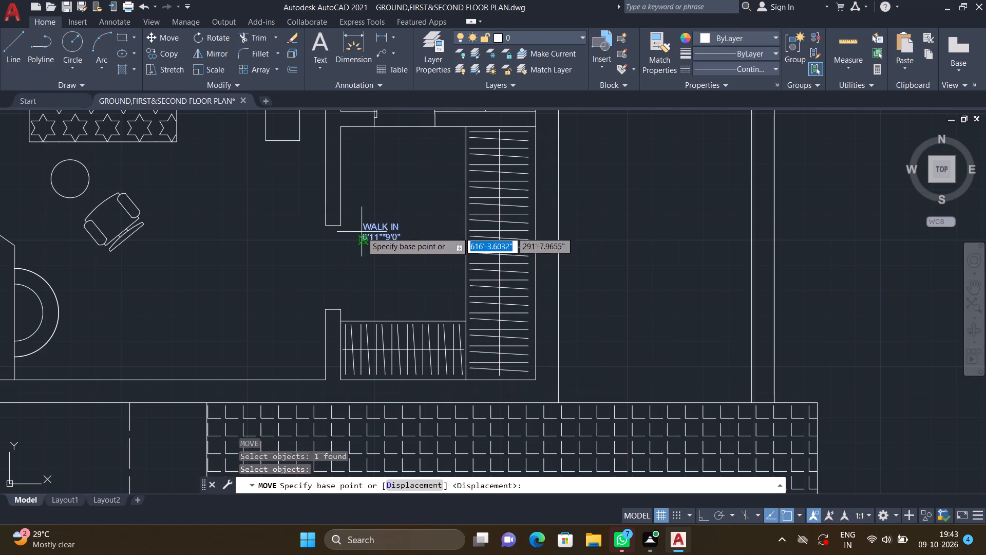
{"action": "scroll", "coordinate": [361, 231], "scroll_direction": "up", "scroll_amount": 2}
{"action": "left_click", "coordinate": [359, 208]}
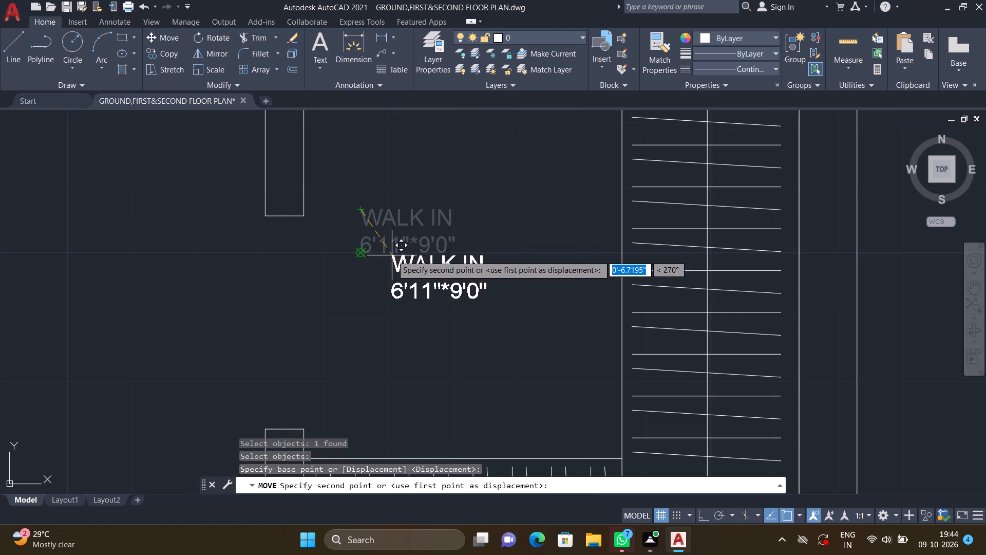
{"action": "left_click", "coordinate": [392, 255]}
{"action": "scroll", "coordinate": [440, 240], "scroll_direction": "down", "scroll_amount": 1}
{"action": "scroll", "coordinate": [370, 222], "scroll_direction": "down", "scroll_amount": 1}
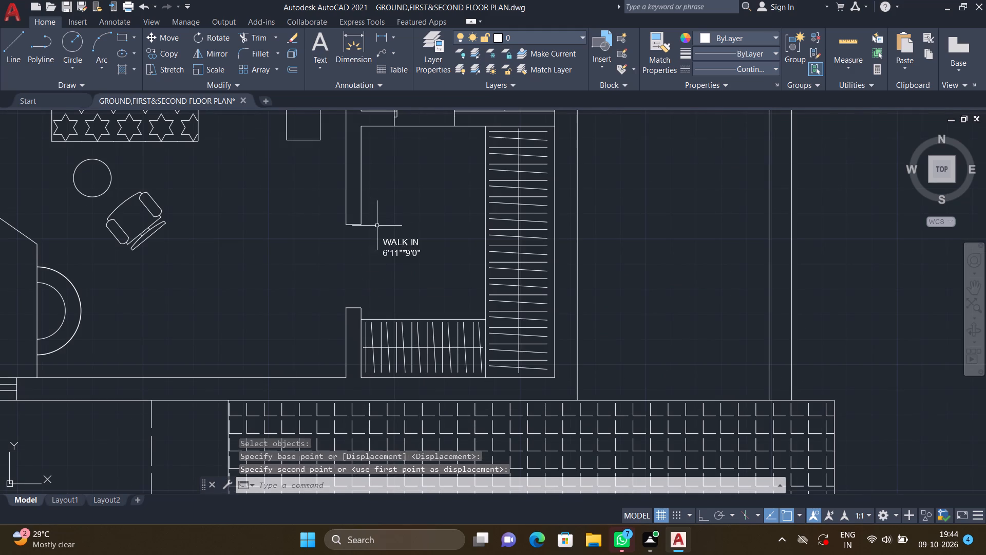
Move the WALK IN label a little further right and down, into the middle of the wardrobe room's open floor.
{"action": "scroll", "coordinate": [436, 264], "scroll_direction": "up", "scroll_amount": 1}
{"action": "key", "text": "m"}
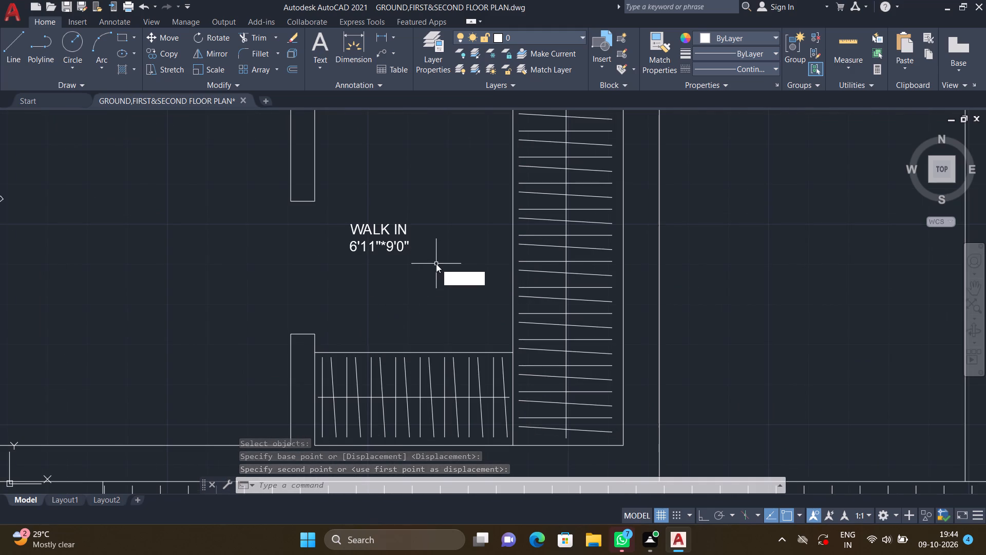
{"action": "key", "text": "Return"}
{"action": "left_click", "coordinate": [390, 246]}
{"action": "key", "text": "Return"}
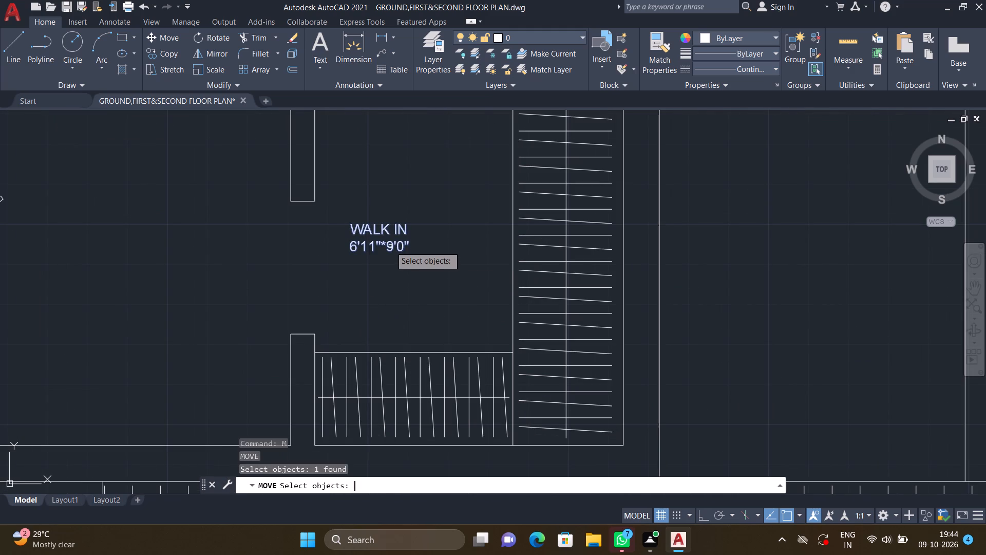
{"action": "scroll", "coordinate": [340, 227], "scroll_direction": "up", "scroll_amount": 2}
{"action": "left_click", "coordinate": [358, 215]}
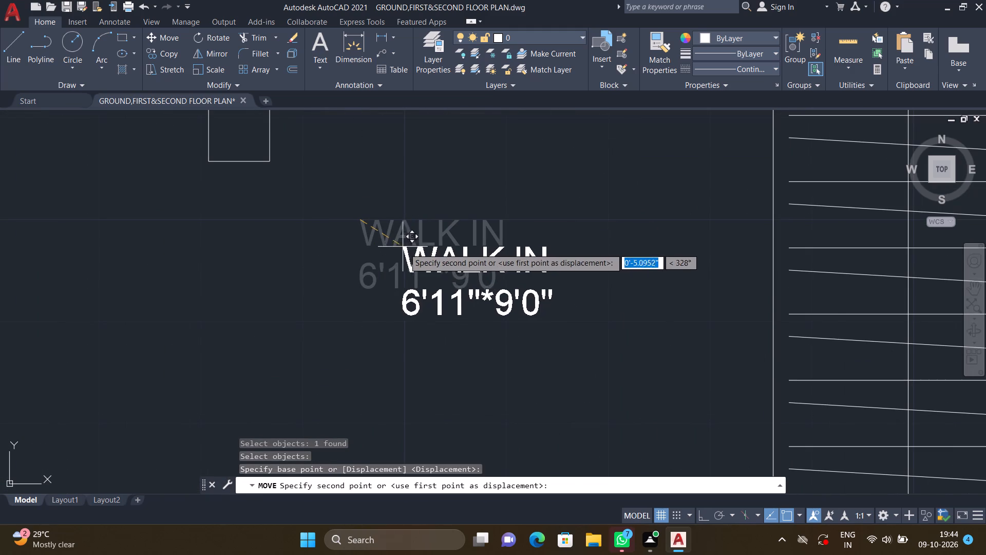
{"action": "left_click", "coordinate": [425, 269]}
{"action": "scroll", "coordinate": [432, 231], "scroll_direction": "down", "scroll_amount": 3}
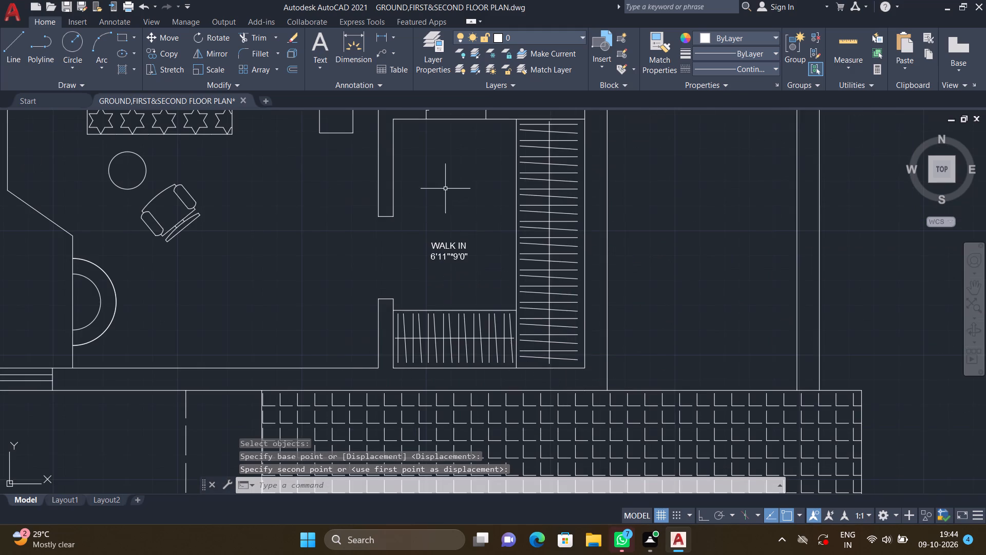
Add the two-line multiline text "BEDROOM-1" and "14'9"*19'8"" on the bedroom's open floor beside the armchair and save the text changes.
{"action": "scroll", "coordinate": [444, 196], "scroll_direction": "down", "scroll_amount": 1}
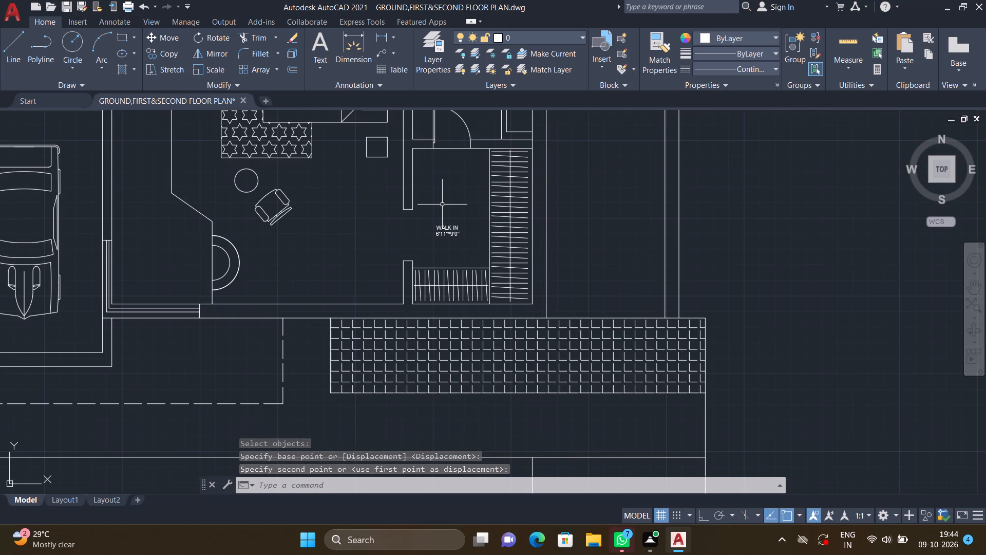
{"action": "scroll", "coordinate": [394, 225], "scroll_direction": "down", "scroll_amount": 2}
{"action": "middle_click_drag", "start_coordinate": [354, 212], "coordinate": [407, 230]}
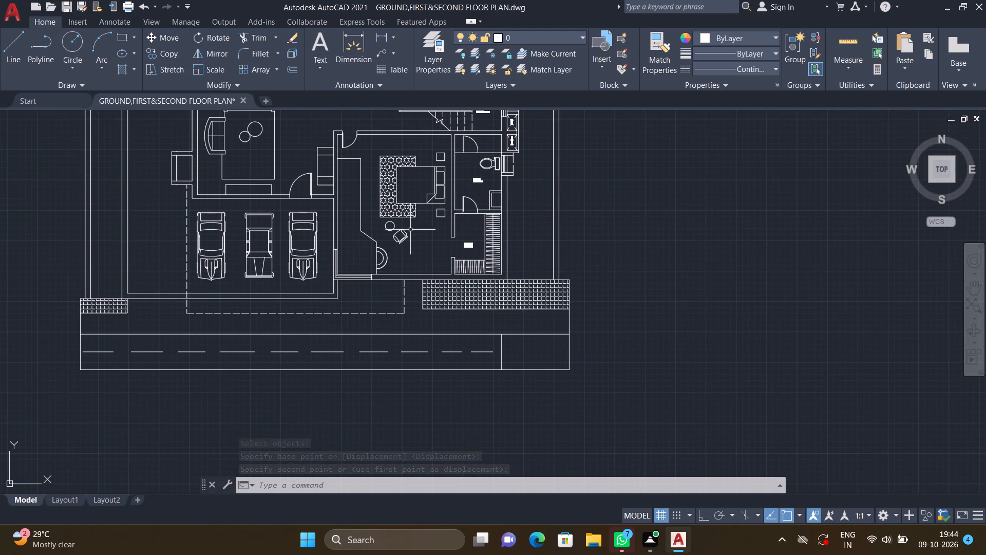
{"action": "scroll", "coordinate": [402, 238], "scroll_direction": "up", "scroll_amount": 2}
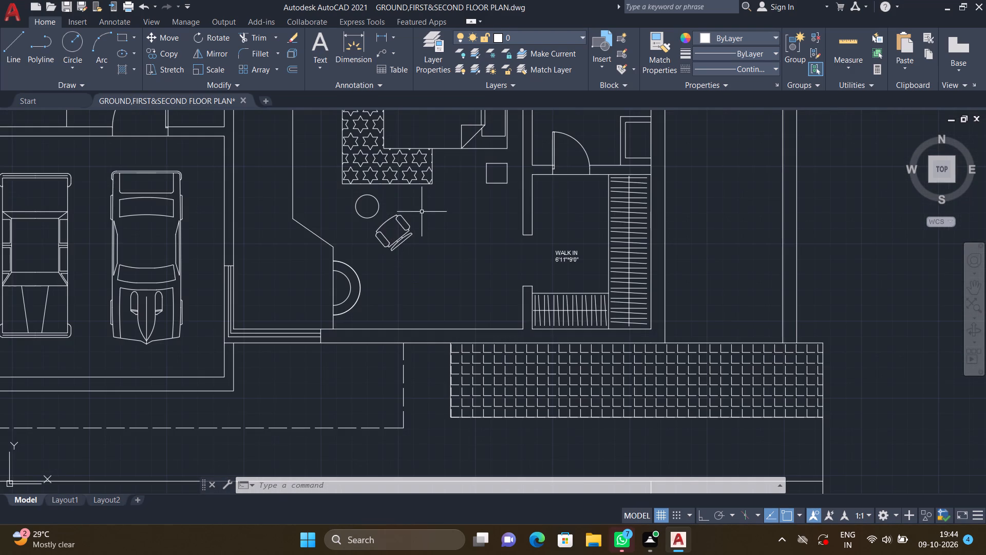
{"action": "scroll", "coordinate": [450, 217], "scroll_direction": "up", "scroll_amount": 2}
{"action": "type", "text": "MT"}
{"action": "key", "text": "Return"}
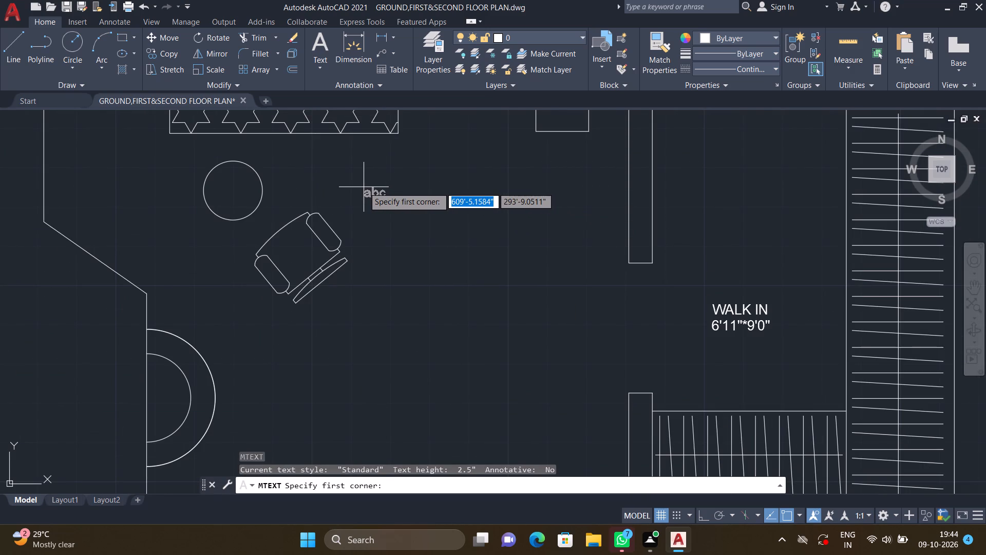
{"action": "scroll", "coordinate": [363, 186], "scroll_direction": "down", "scroll_amount": 2}
{"action": "scroll", "coordinate": [368, 197], "scroll_direction": "up", "scroll_amount": 3}
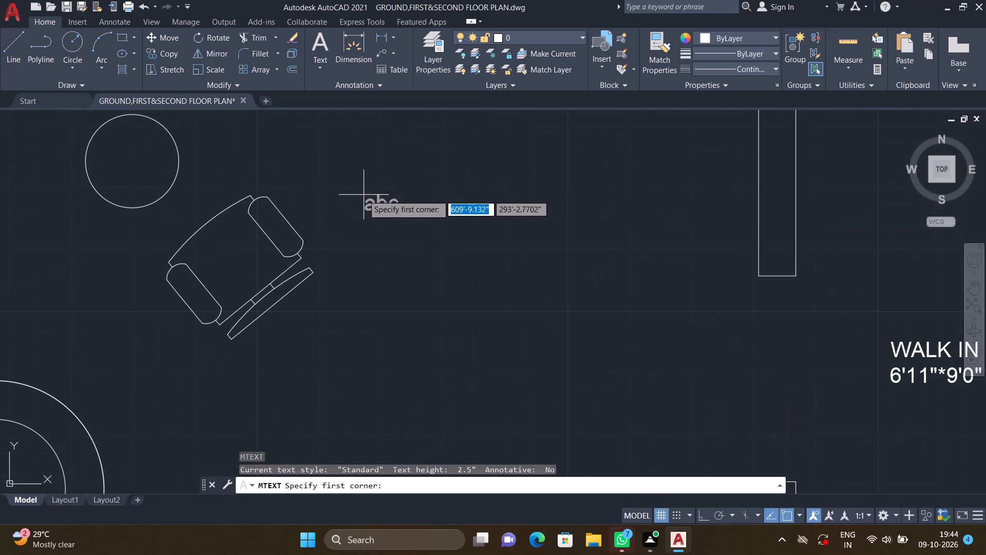
{"action": "left_click_drag", "start_coordinate": [360, 176], "coordinate": [365, 186]}
{"action": "left_click", "coordinate": [628, 271]}
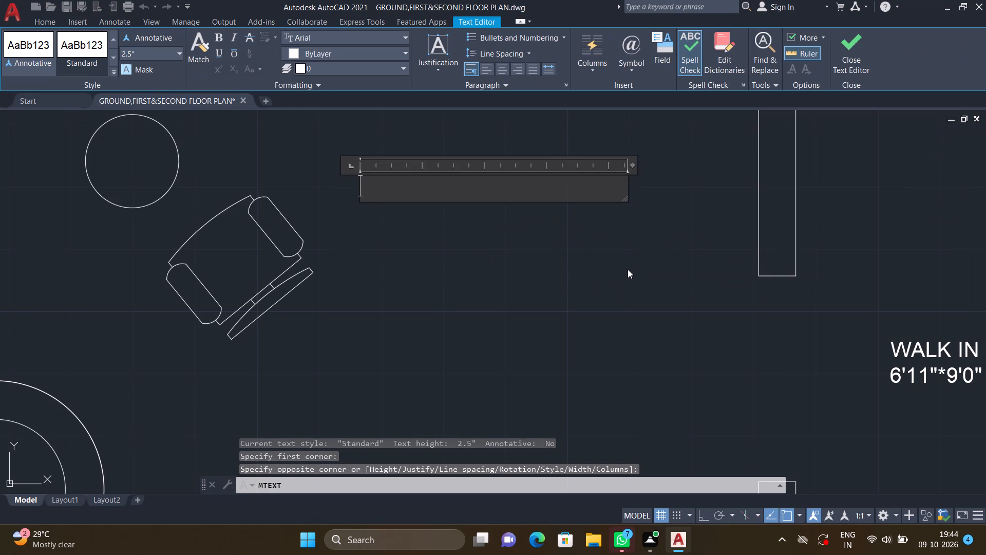
{"action": "type", "text": "BEDR"}
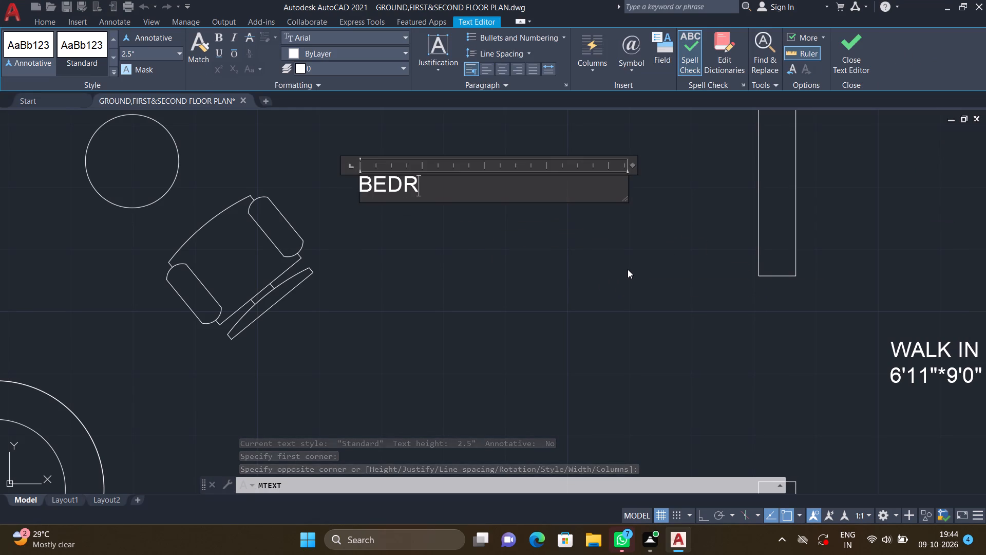
{"action": "type", "text": "OOM"}
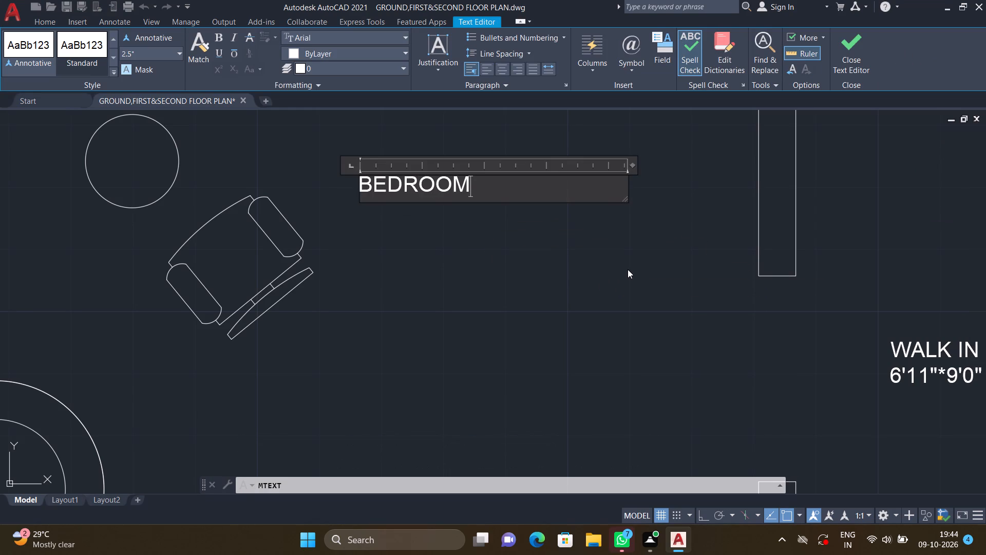
{"action": "type", "text": "-1"}
{"action": "key", "text": "Return"}
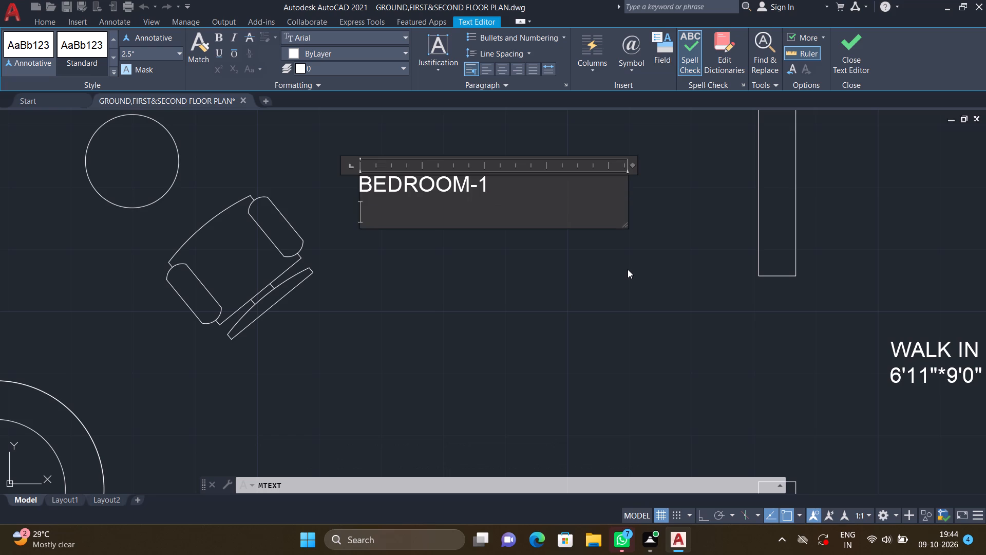
{"action": "type", "text": "14'"}
{"action": "type", "text": "9\"*"}
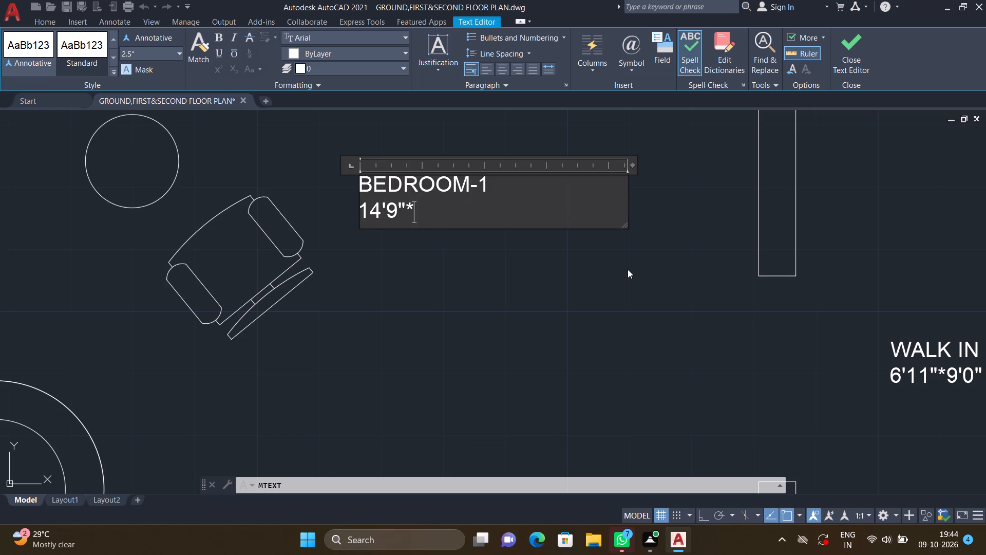
{"action": "type", "text": "19'"}
{"action": "type", "text": "8\""}
{"action": "key", "text": "Return"}
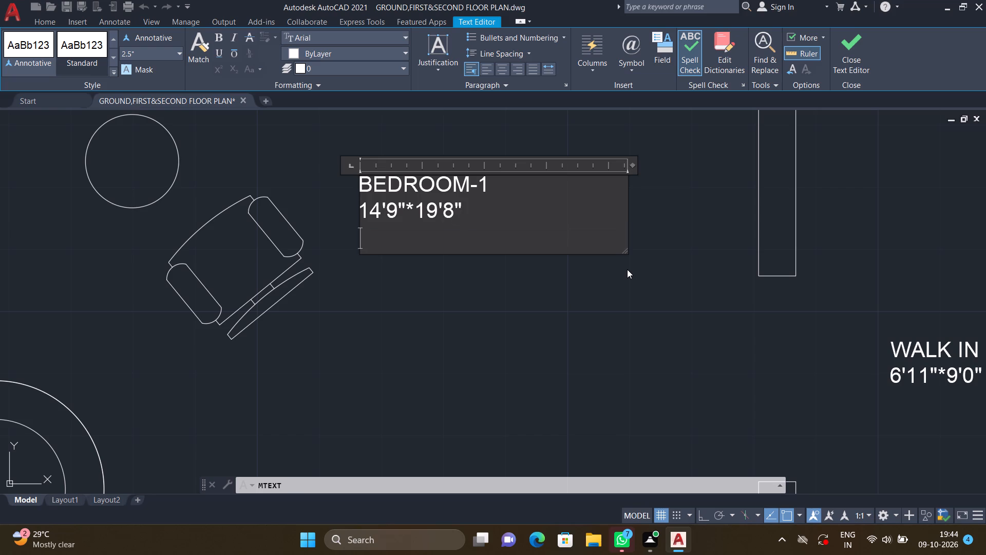
{"action": "key", "text": "Escape"}
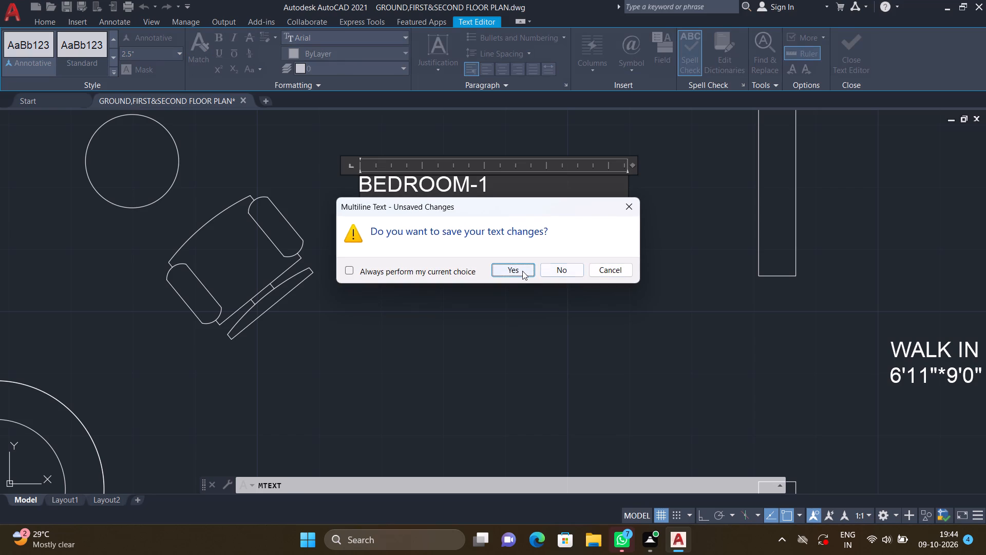
{"action": "left_click", "coordinate": [522, 271]}
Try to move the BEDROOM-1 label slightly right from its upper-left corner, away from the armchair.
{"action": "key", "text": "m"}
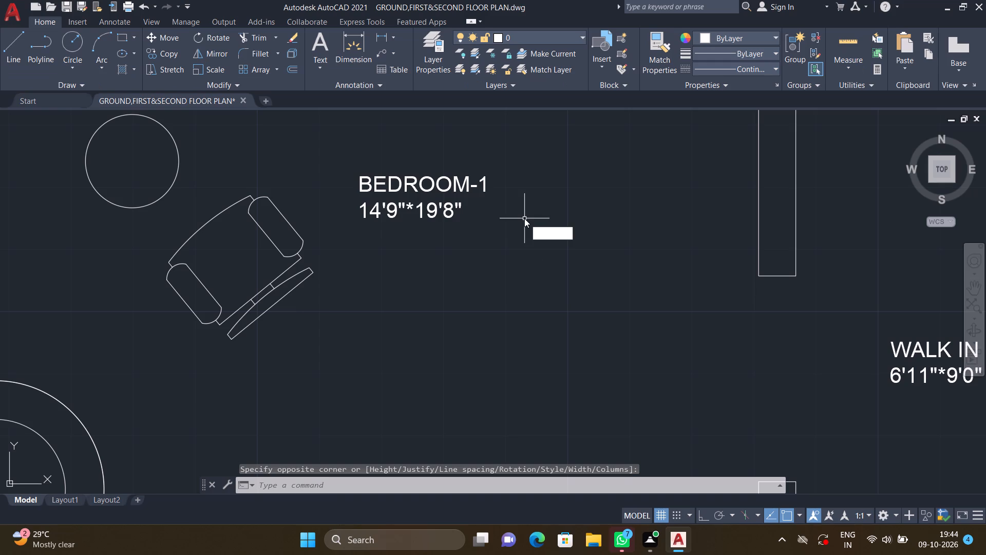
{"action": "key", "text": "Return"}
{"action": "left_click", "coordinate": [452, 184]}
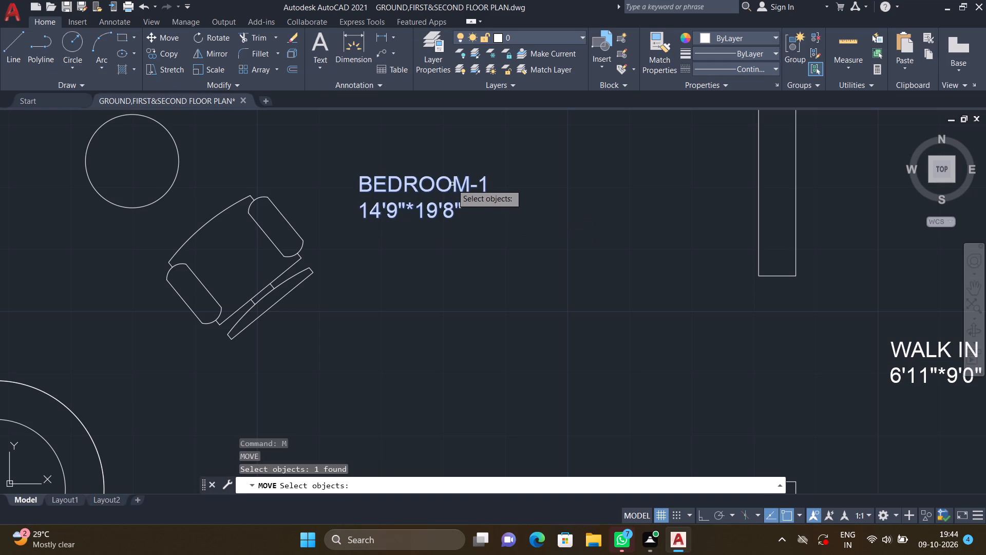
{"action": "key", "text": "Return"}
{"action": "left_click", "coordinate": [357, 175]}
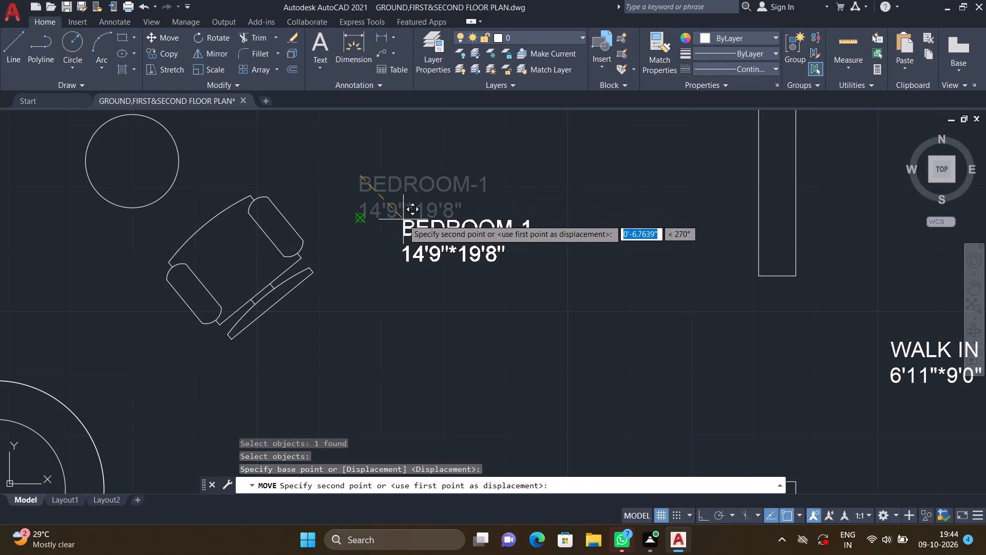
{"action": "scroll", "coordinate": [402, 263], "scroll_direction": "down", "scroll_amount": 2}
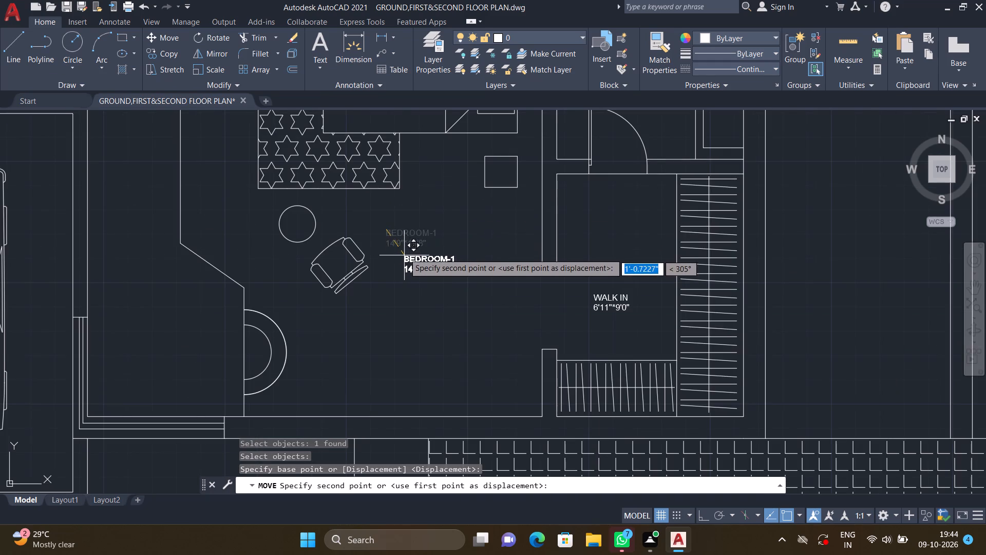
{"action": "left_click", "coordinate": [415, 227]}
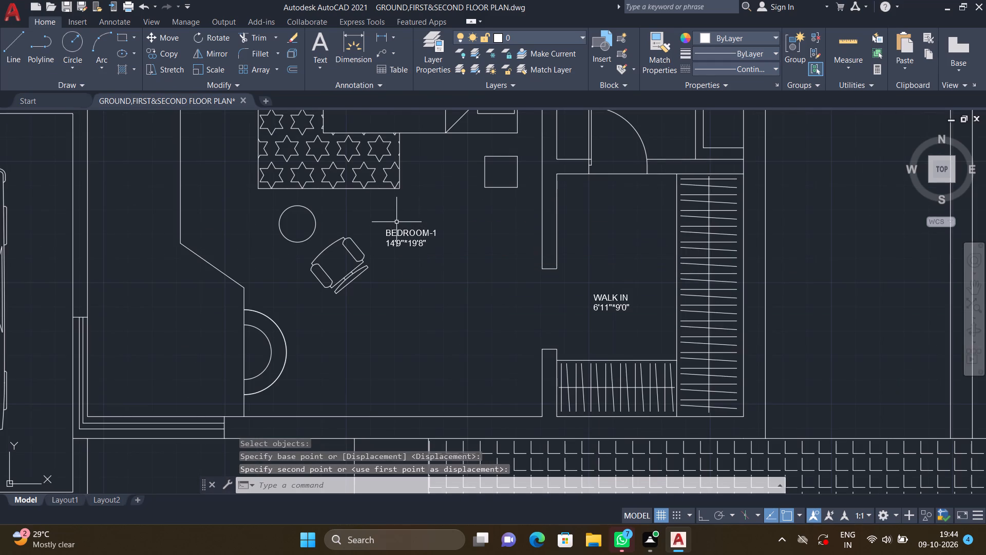
With ortho on, draw a vertical line about 11" long just below the door opening between the parking area and the living room.
{"action": "scroll", "coordinate": [391, 215], "scroll_direction": "down", "scroll_amount": 3}
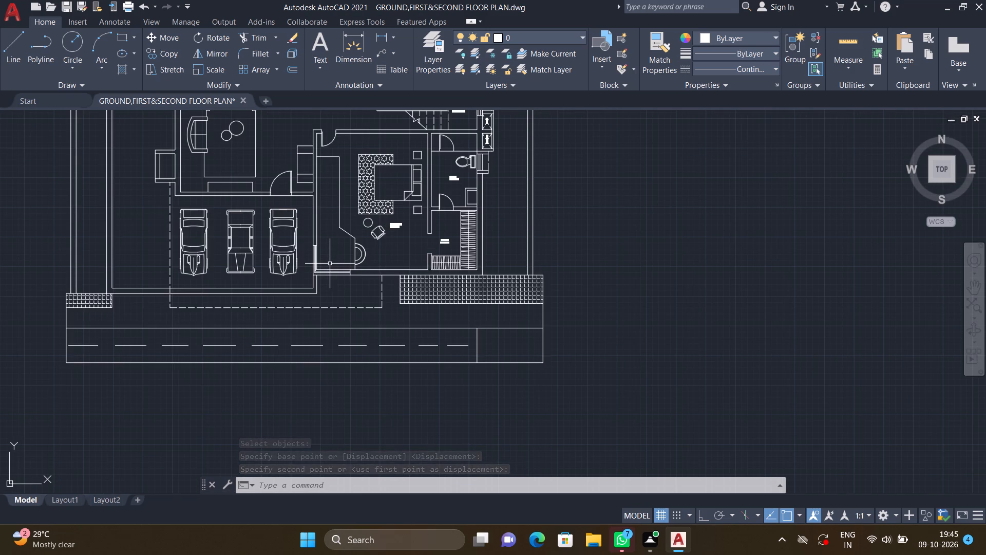
{"action": "middle_click_drag", "start_coordinate": [267, 267], "coordinate": [320, 303]}
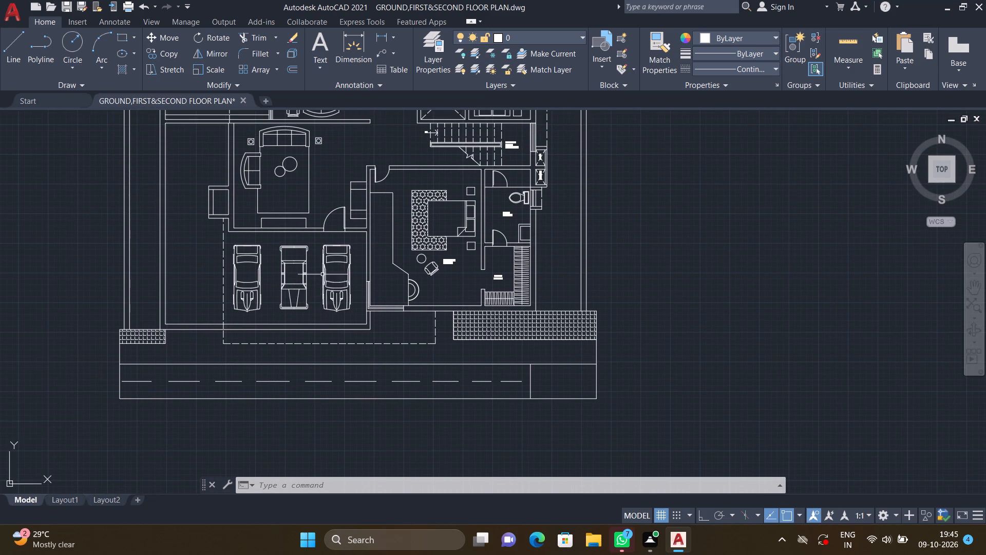
{"action": "middle_click_drag", "start_coordinate": [345, 253], "coordinate": [368, 300]}
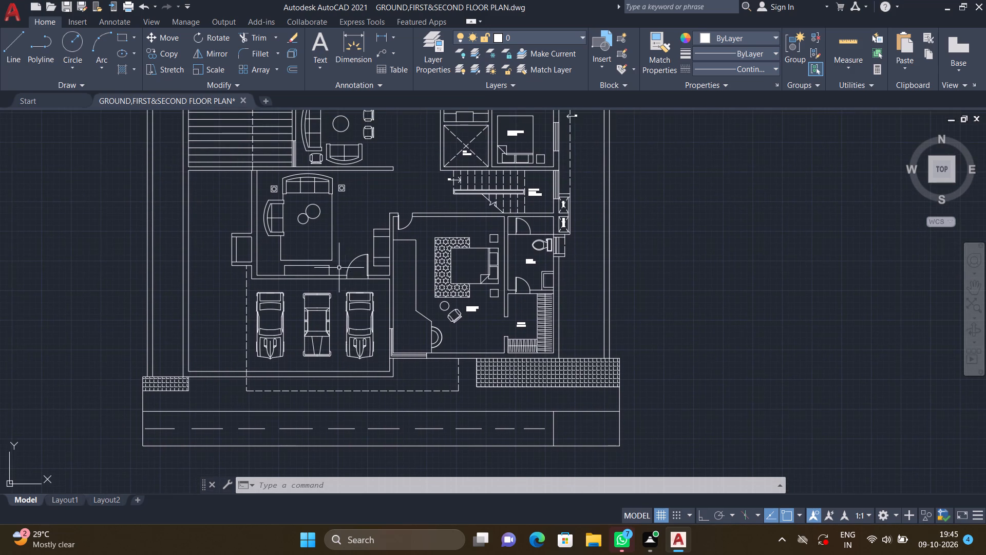
{"action": "scroll", "coordinate": [342, 272], "scroll_direction": "up", "scroll_amount": 2}
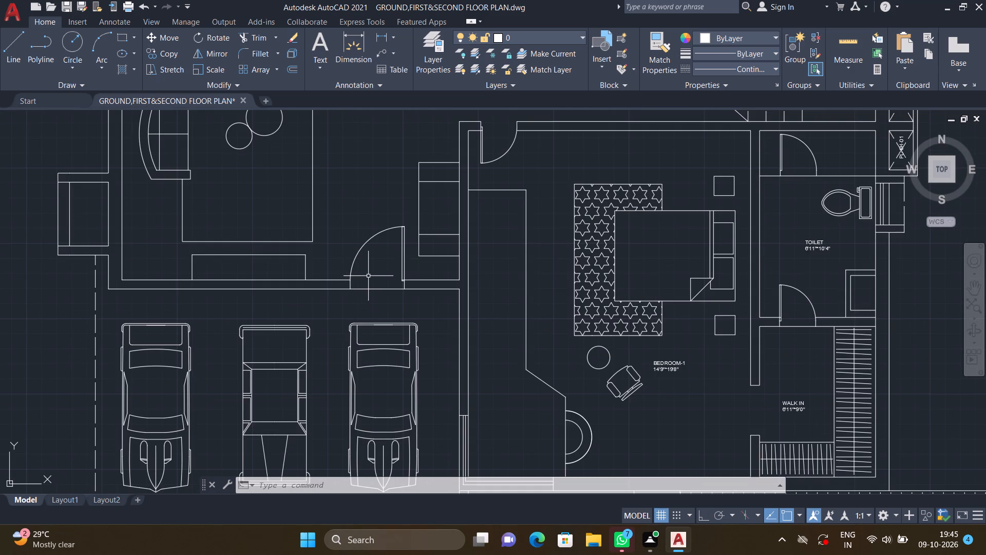
{"action": "scroll", "coordinate": [357, 283], "scroll_direction": "down", "scroll_amount": 1}
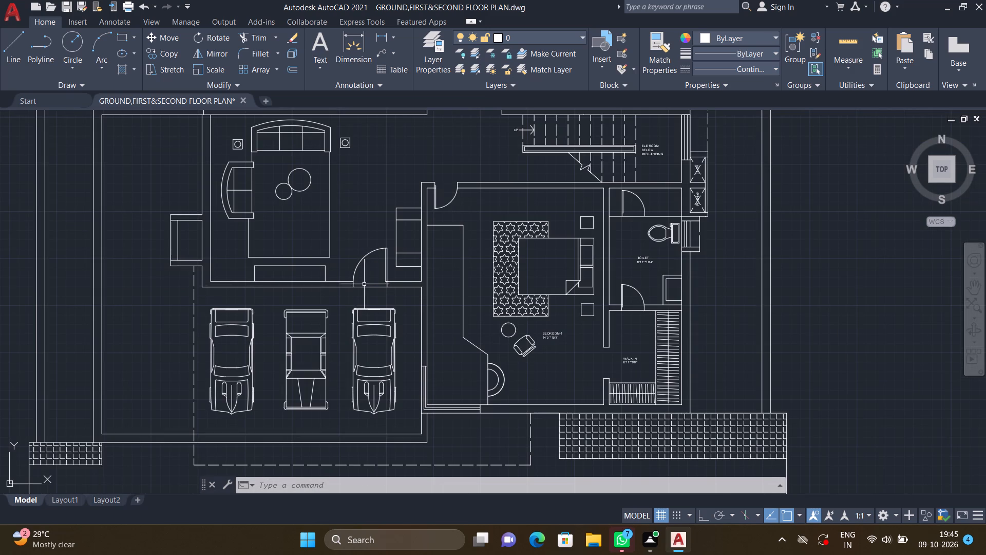
{"action": "scroll", "coordinate": [374, 288], "scroll_direction": "up", "scroll_amount": 2}
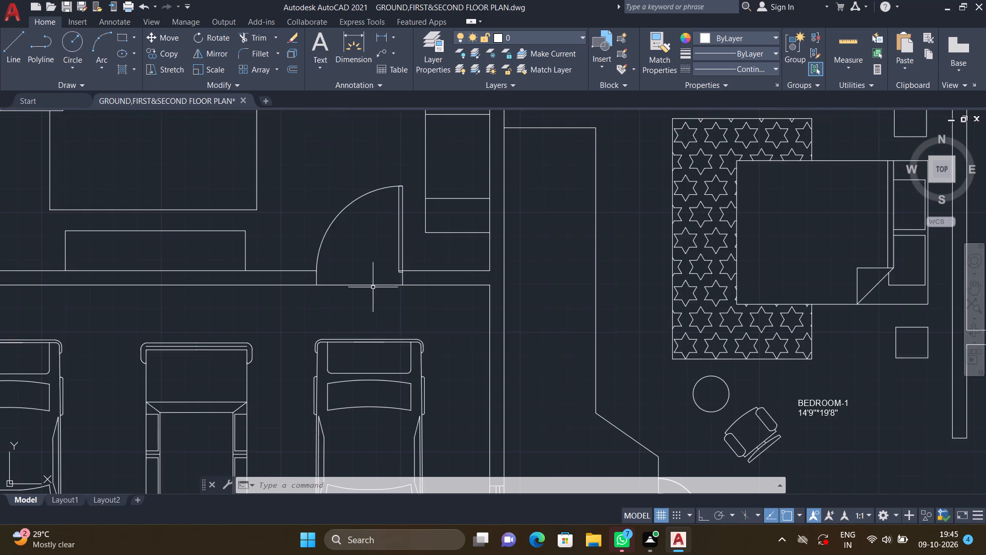
{"action": "scroll", "coordinate": [376, 302], "scroll_direction": "up", "scroll_amount": 2}
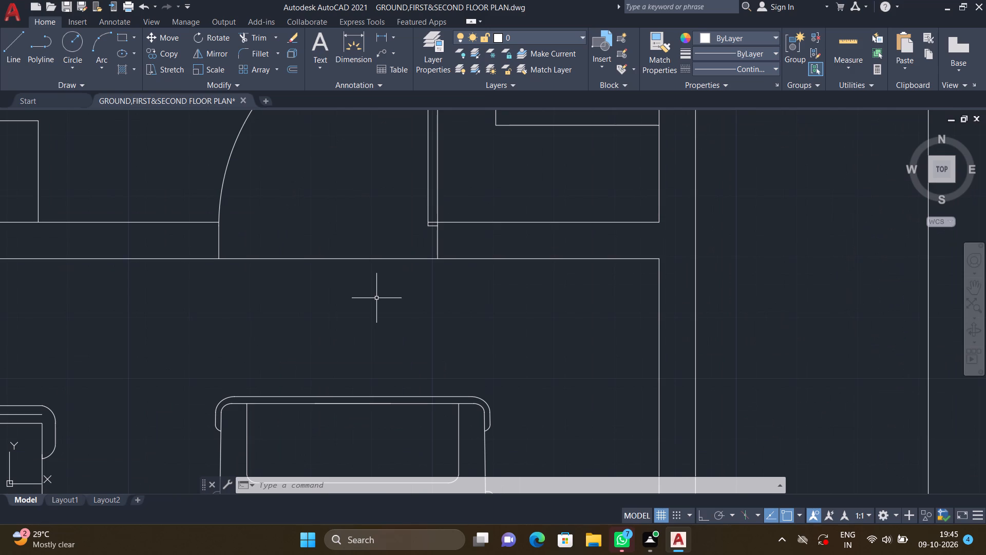
{"action": "key", "text": "F8"}
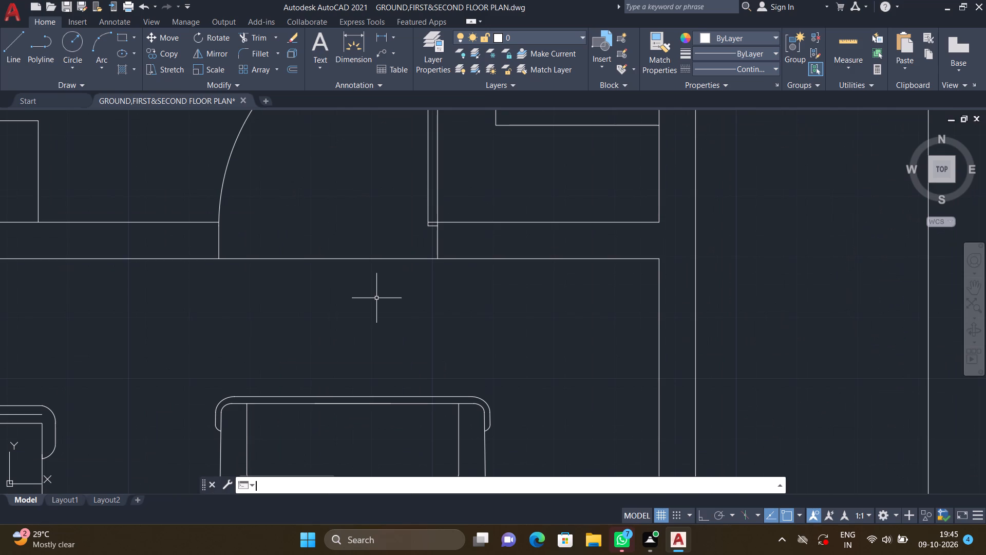
{"action": "key", "text": "l"}
{"action": "key", "text": "Return"}
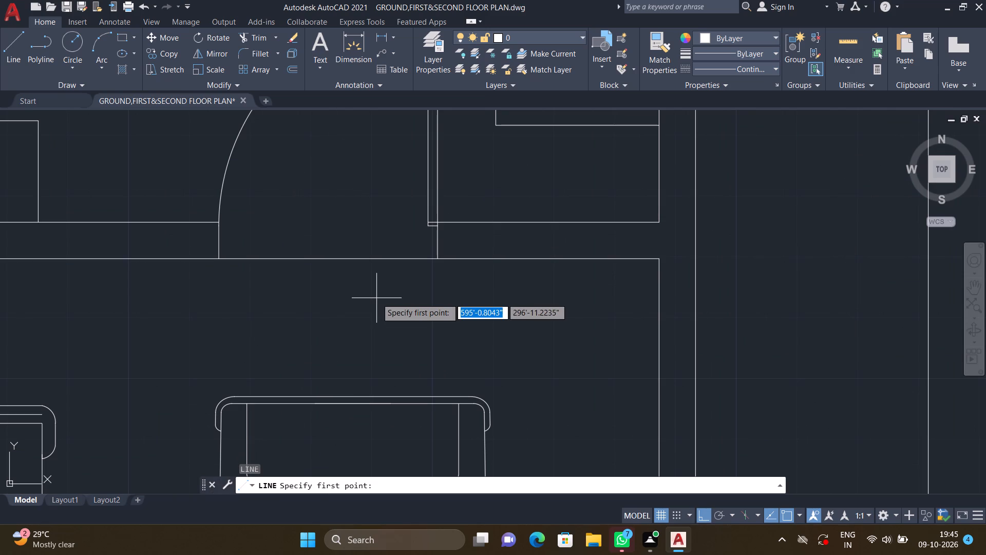
{"action": "left_click", "coordinate": [358, 334]}
{"action": "scroll", "coordinate": [363, 282], "scroll_direction": "up", "scroll_amount": 2}
{"action": "left_click", "coordinate": [349, 246]}
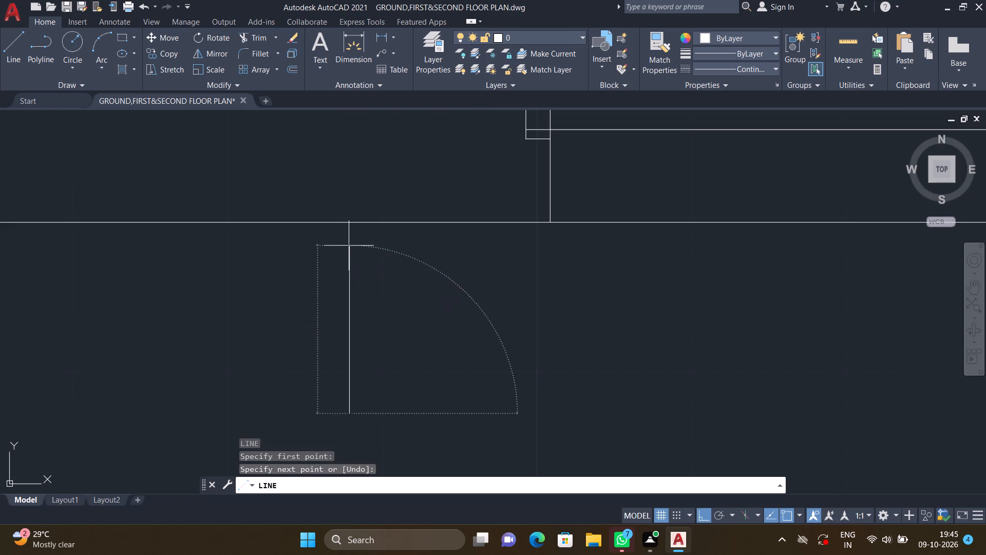
{"action": "key", "text": "Return"}
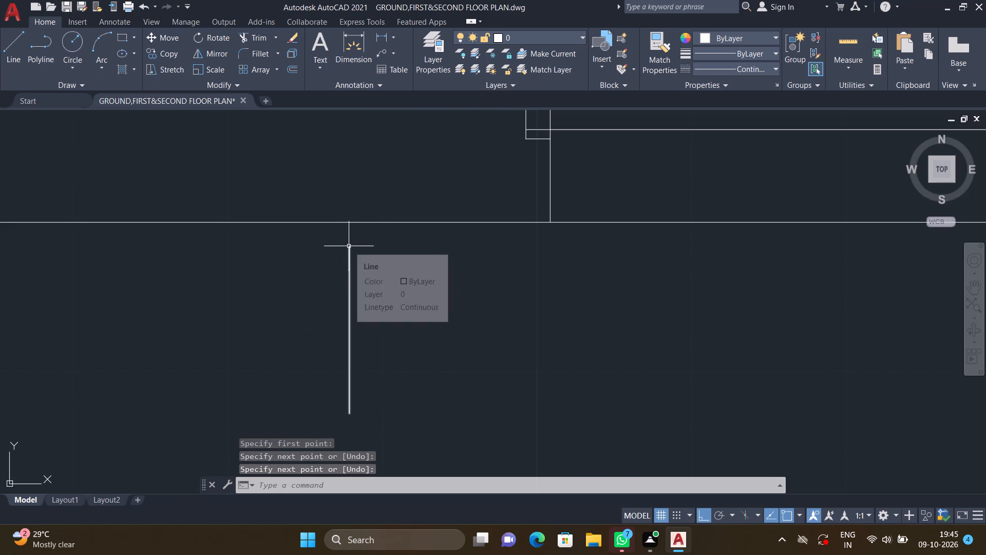
With ortho off, draw a slanted arrowhead line about 4" long from the vertical line's upper end, down to the left.
{"action": "key", "text": "F8"}
{"action": "key", "text": "l"}
{"action": "key", "text": "Return"}
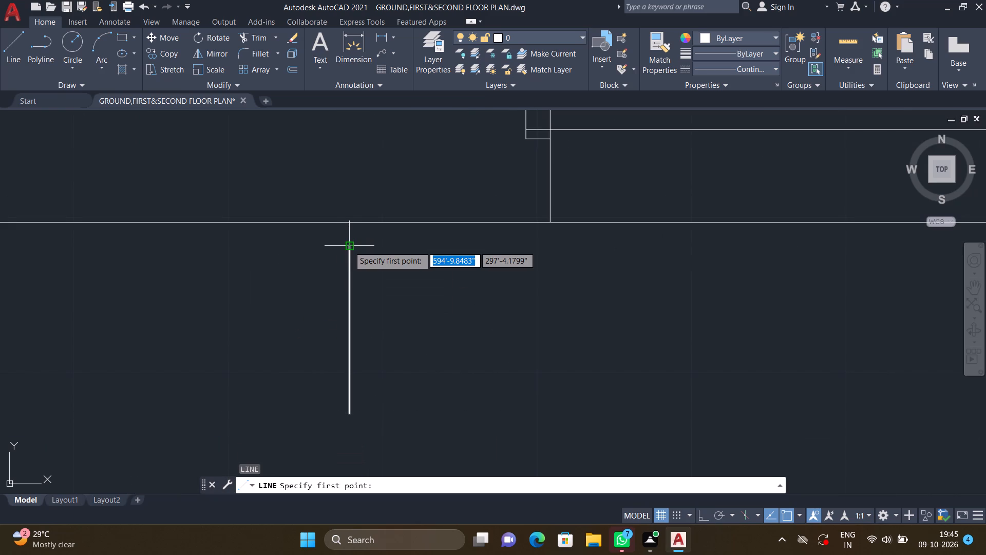
{"action": "scroll", "coordinate": [355, 247], "scroll_direction": "up", "scroll_amount": 1}
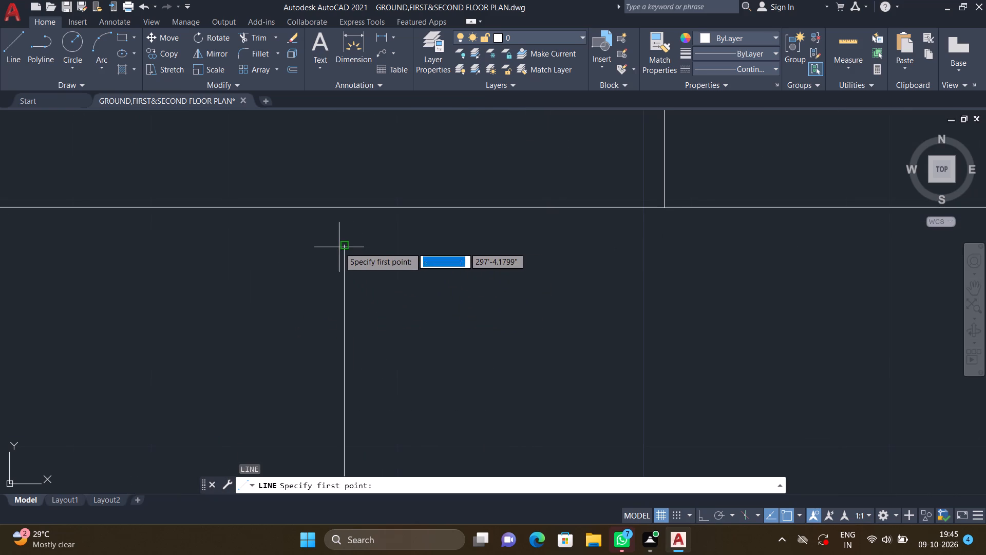
{"action": "left_click", "coordinate": [346, 245]}
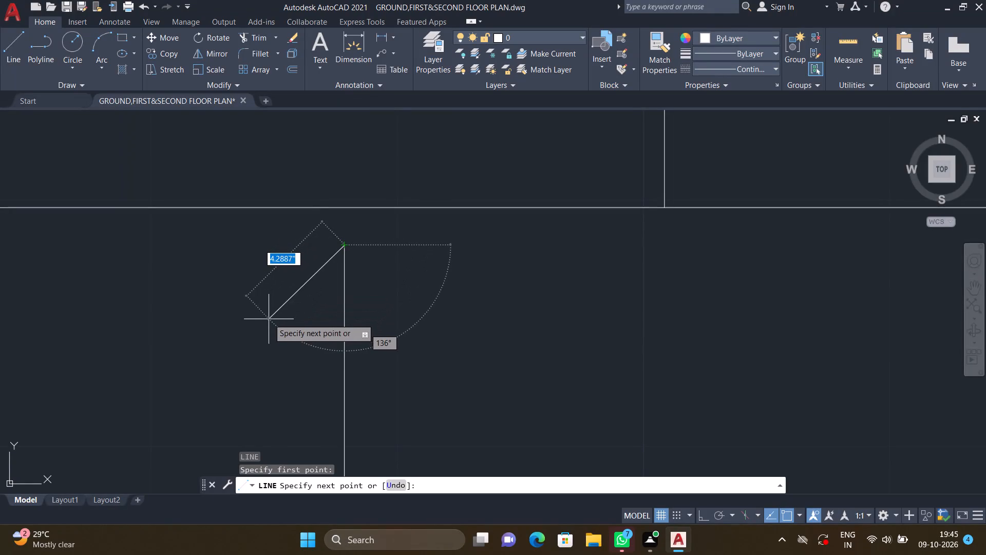
{"action": "left_click", "coordinate": [262, 317]}
{"action": "key", "text": "Return"}
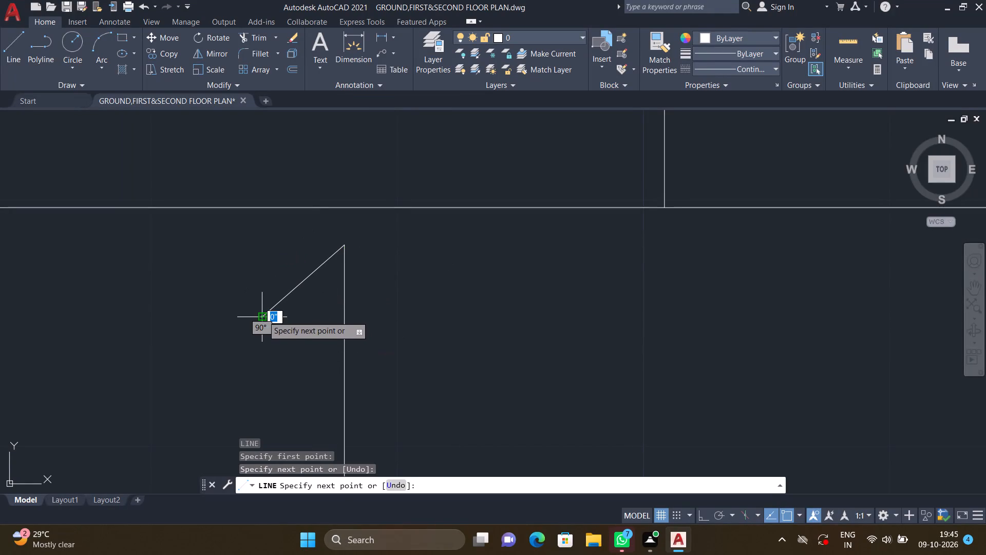
Draw a second slanted arrowhead line about 4" long from the vertical line's upper end, down to the right.
{"action": "key", "text": "l"}
{"action": "key", "text": "Return"}
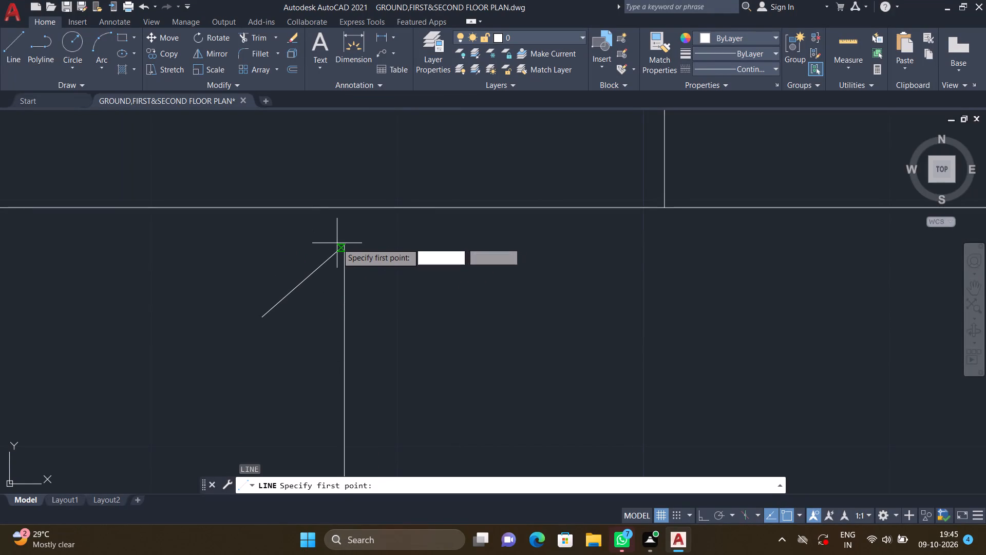
{"action": "left_click", "coordinate": [343, 247]}
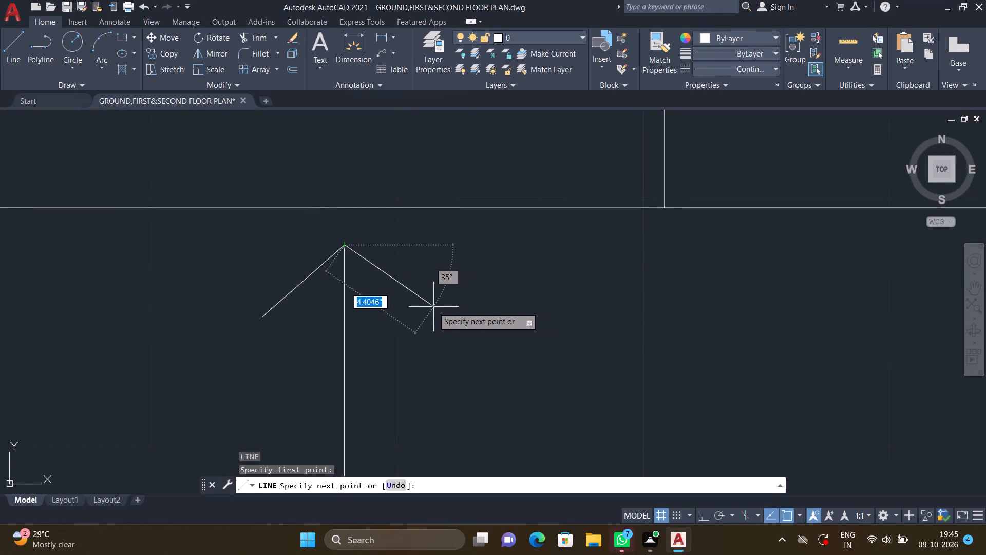
{"action": "left_click", "coordinate": [427, 306]}
{"action": "key", "text": "Return"}
Add the multiline text "UP" just right of the new arrow's shaft below the door, and save the text changes.
{"action": "scroll", "coordinate": [428, 304], "scroll_direction": "down", "scroll_amount": 2}
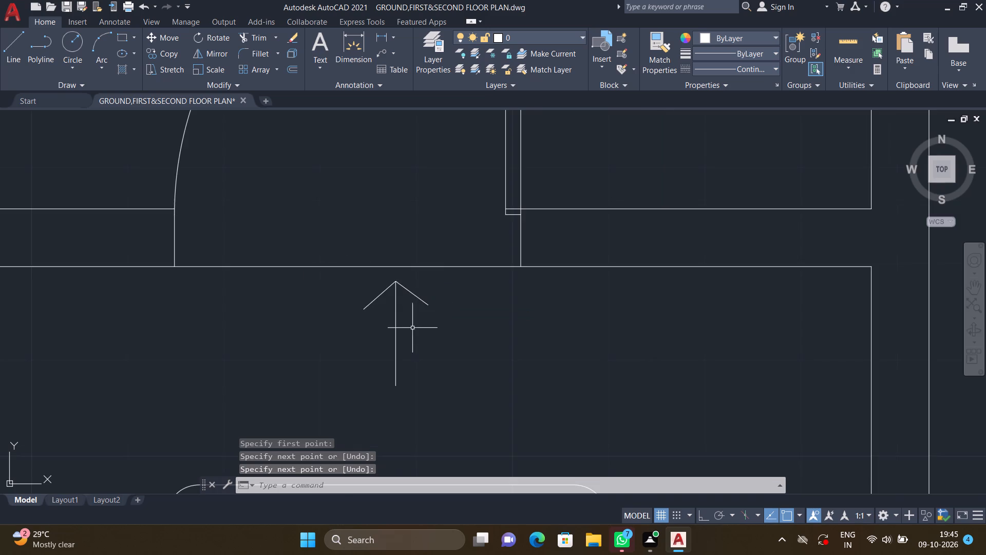
{"action": "middle_click_drag", "start_coordinate": [395, 310], "coordinate": [387, 290]}
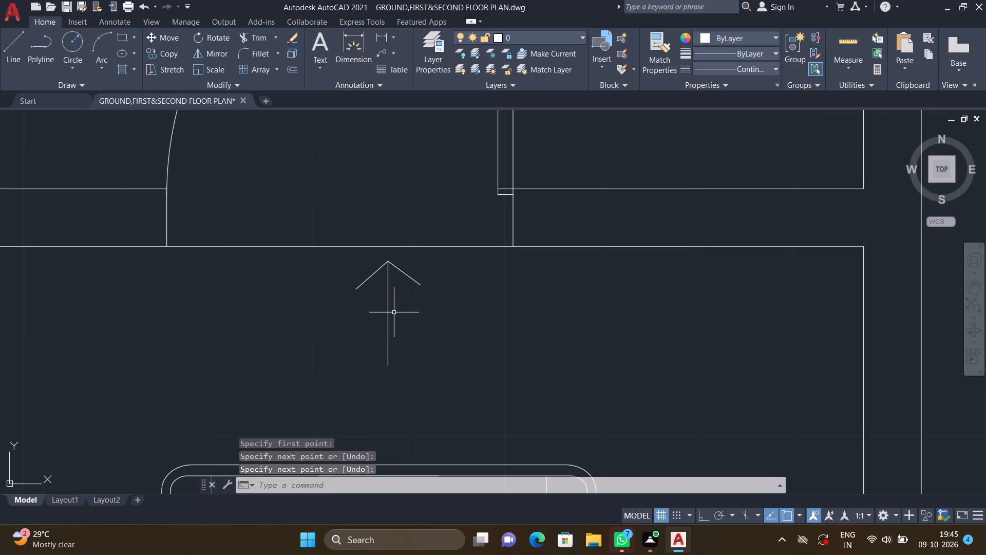
{"action": "middle_click_drag", "start_coordinate": [387, 332], "coordinate": [378, 314]}
{"action": "type", "text": "MT"}
{"action": "key", "text": "Return"}
{"action": "scroll", "coordinate": [398, 326], "scroll_direction": "up", "scroll_amount": 1}
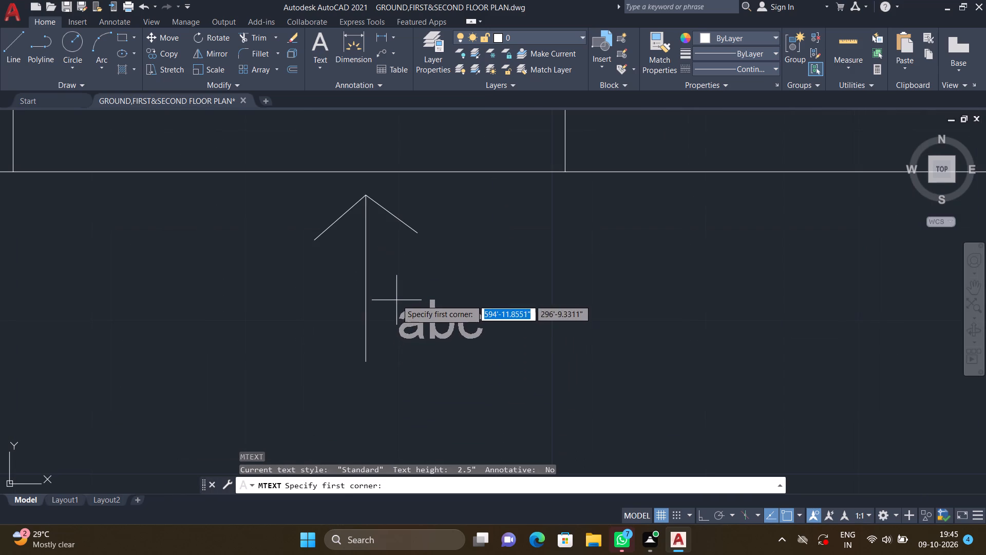
{"action": "left_click_drag", "start_coordinate": [396, 299], "coordinate": [400, 308]}
{"action": "left_click", "coordinate": [500, 363]}
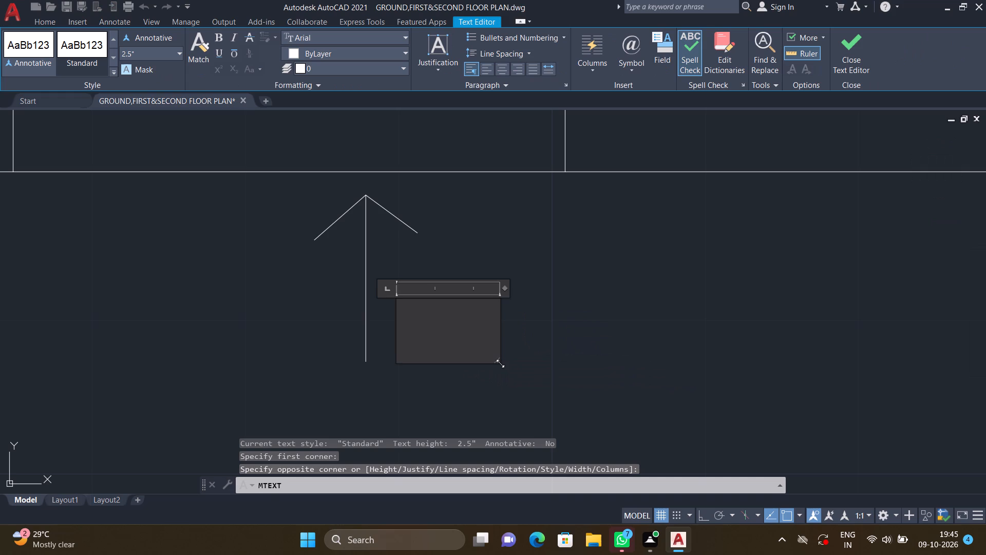
{"action": "type", "text": "UP"}
{"action": "key", "text": "Return"}
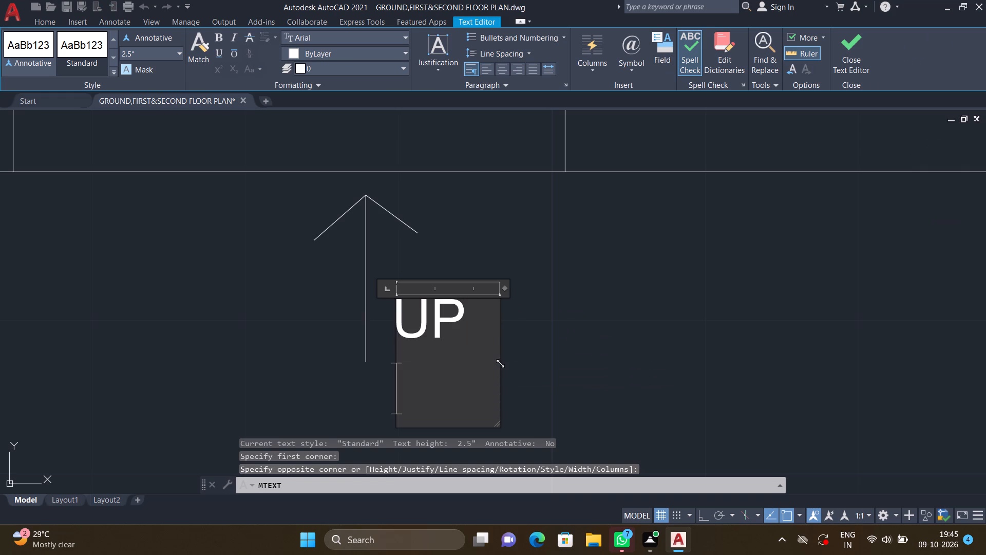
{"action": "key", "text": "Escape"}
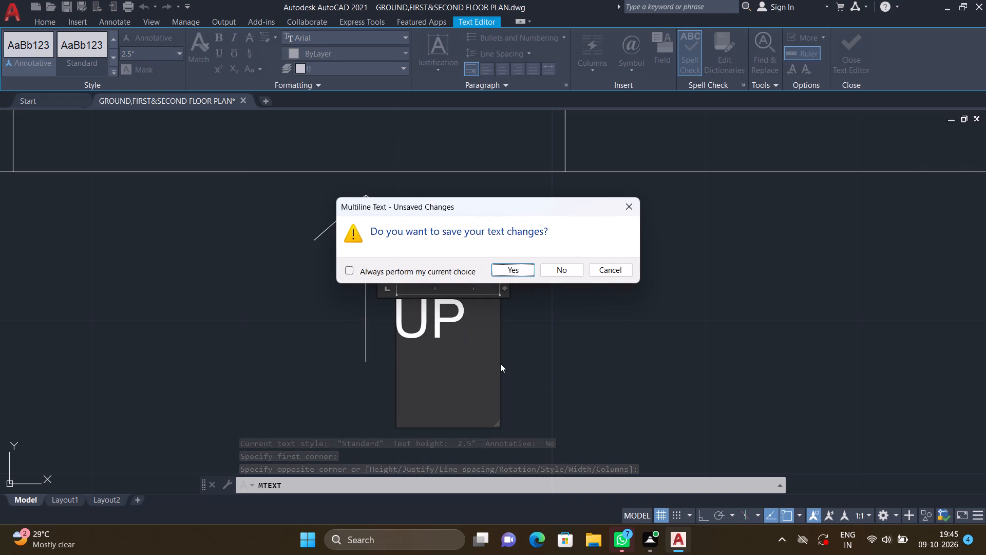
{"action": "left_click", "coordinate": [505, 270]}
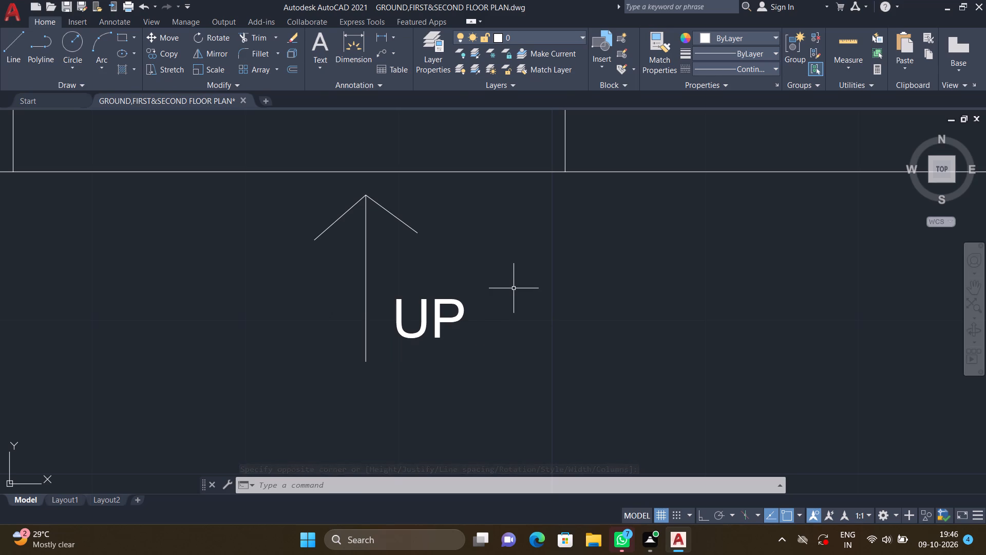
Add the two-line multiline text "PORTICO" and "18'8"*13'0"" between the middle parked car and the wall above it, saving the text changes.
{"action": "scroll", "coordinate": [495, 275], "scroll_direction": "down", "scroll_amount": 2}
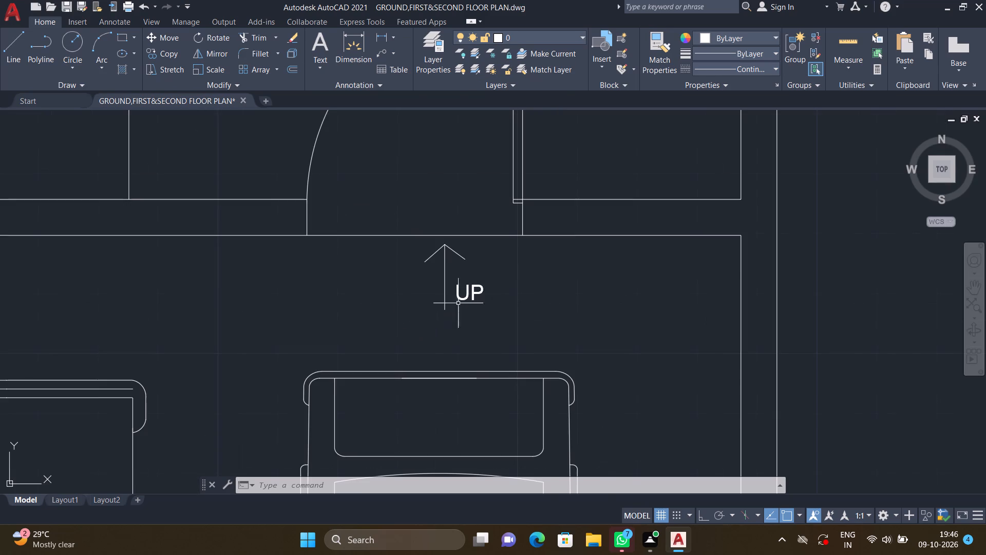
{"action": "middle_click_drag", "start_coordinate": [421, 306], "coordinate": [482, 262]}
{"action": "scroll", "coordinate": [484, 262], "scroll_direction": "down", "scroll_amount": 3}
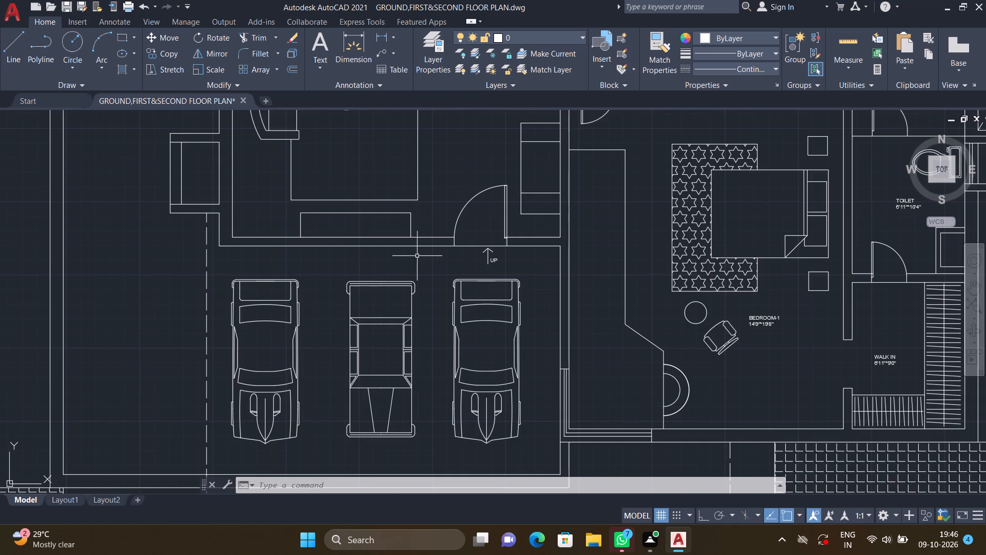
{"action": "scroll", "coordinate": [374, 253], "scroll_direction": "up", "scroll_amount": 2}
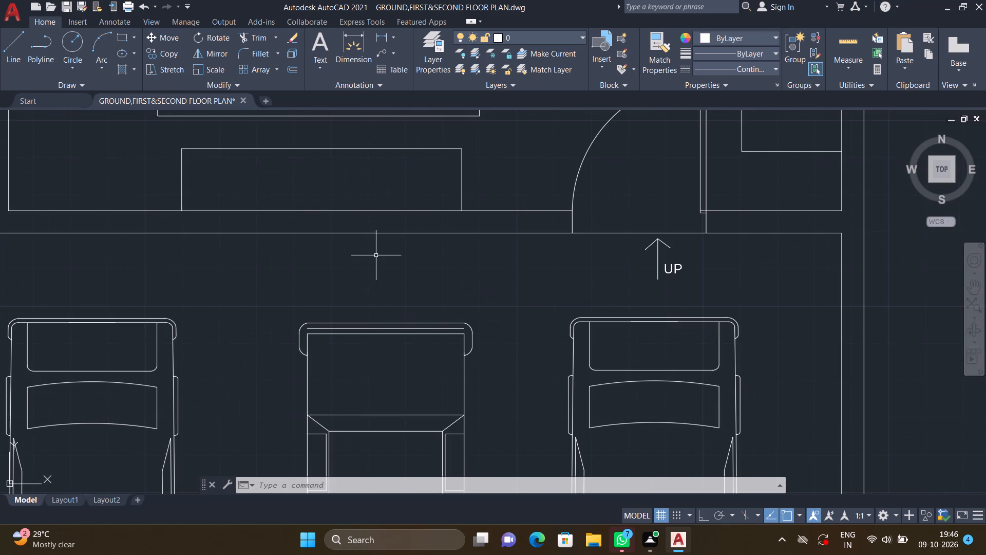
{"action": "type", "text": "MT"}
{"action": "key", "text": "Return"}
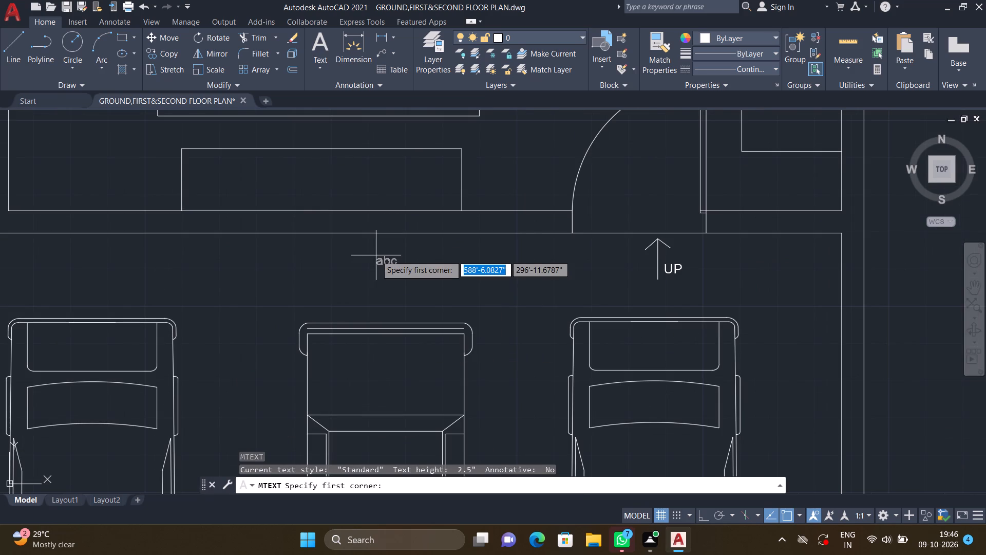
{"action": "scroll", "coordinate": [376, 255], "scroll_direction": "up", "scroll_amount": 1}
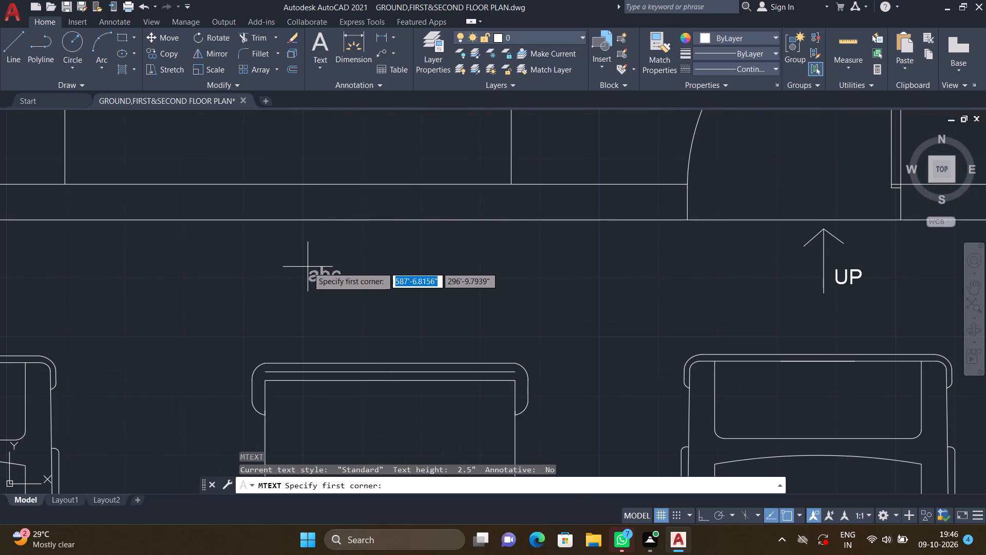
{"action": "left_click_drag", "start_coordinate": [297, 248], "coordinate": [302, 260]}
{"action": "left_click", "coordinate": [510, 332]}
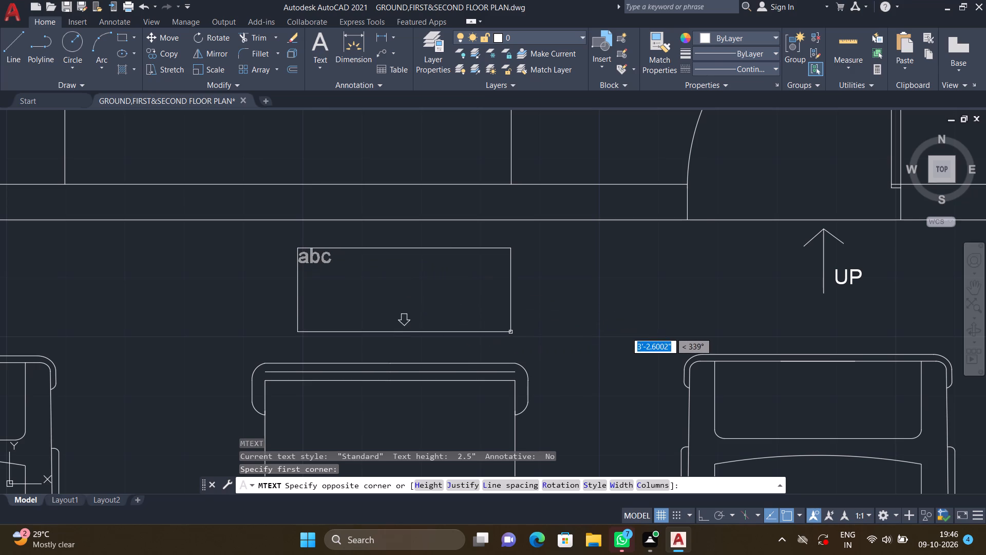
{"action": "type", "text": "POR"}
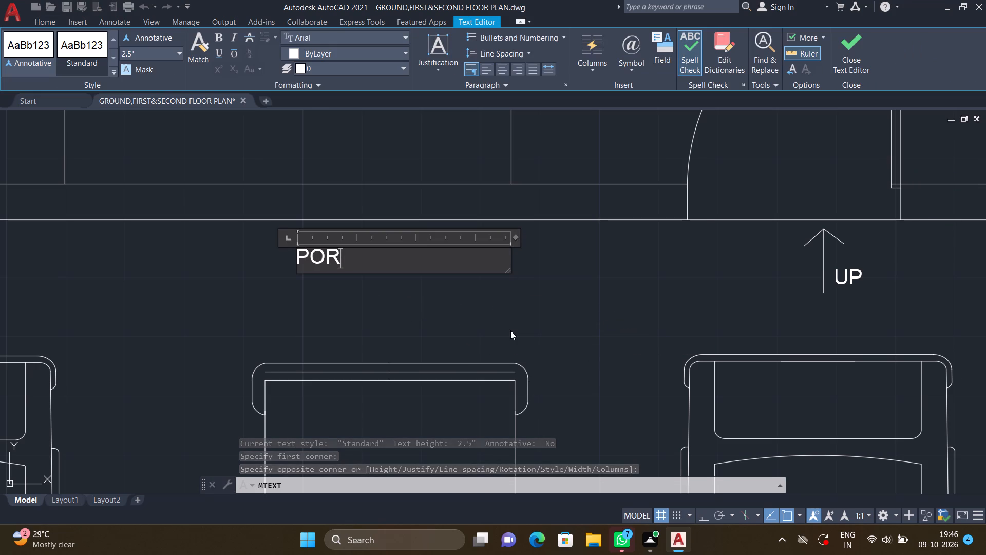
{"action": "type", "text": "TICO"}
{"action": "key", "text": "Return"}
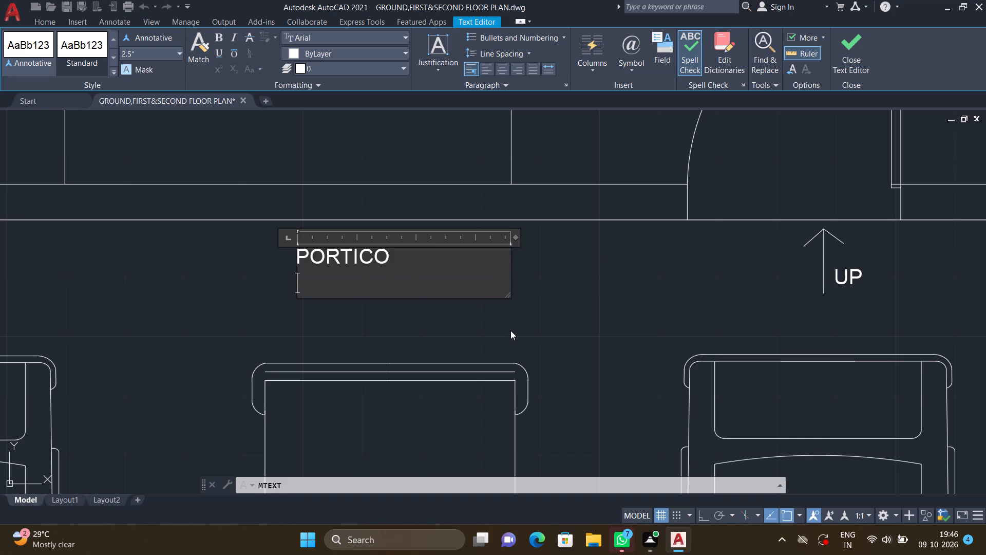
{"action": "type", "text": "18'"}
{"action": "type", "text": "8\"*"}
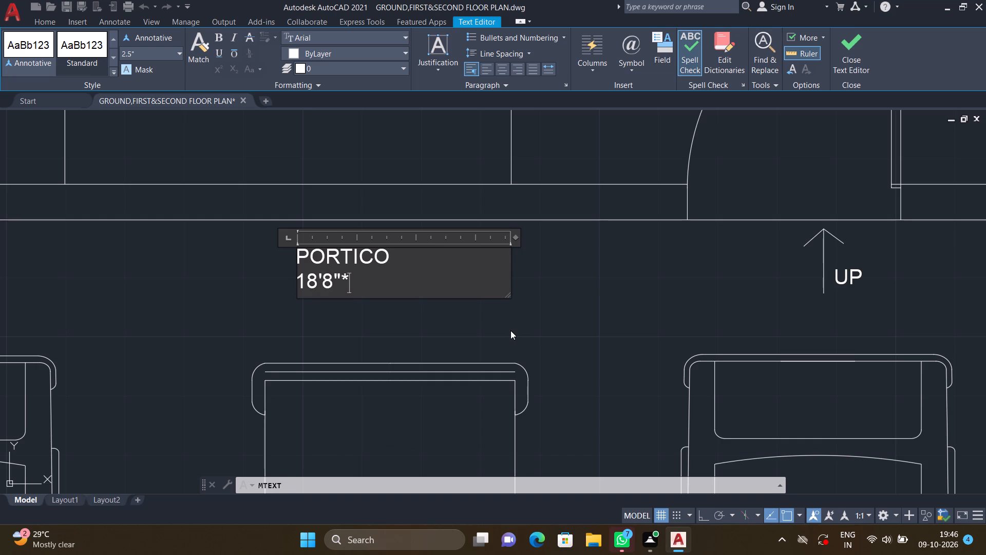
{"action": "type", "text": "13'"}
{"action": "type", "text": "0\""}
{"action": "key", "text": "Return"}
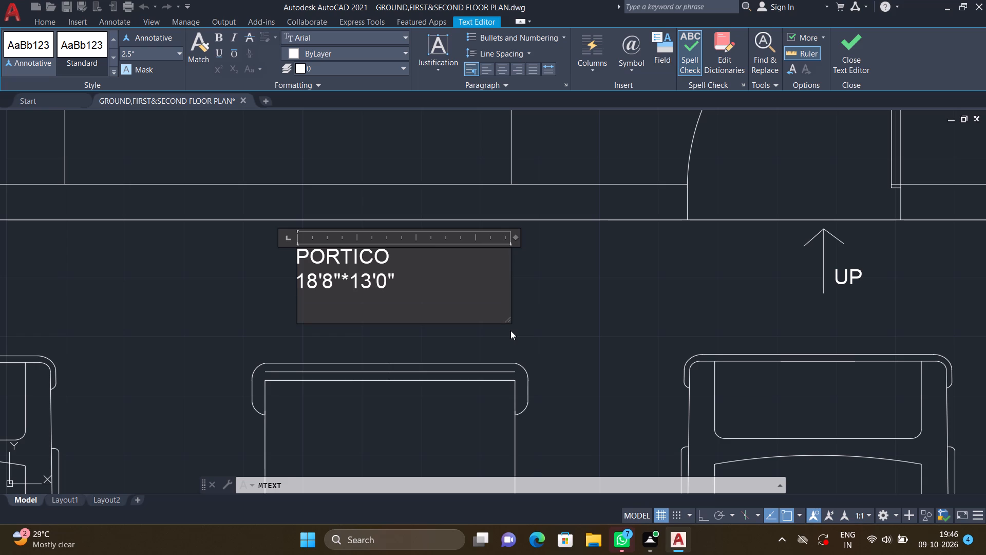
{"action": "key", "text": "Escape"}
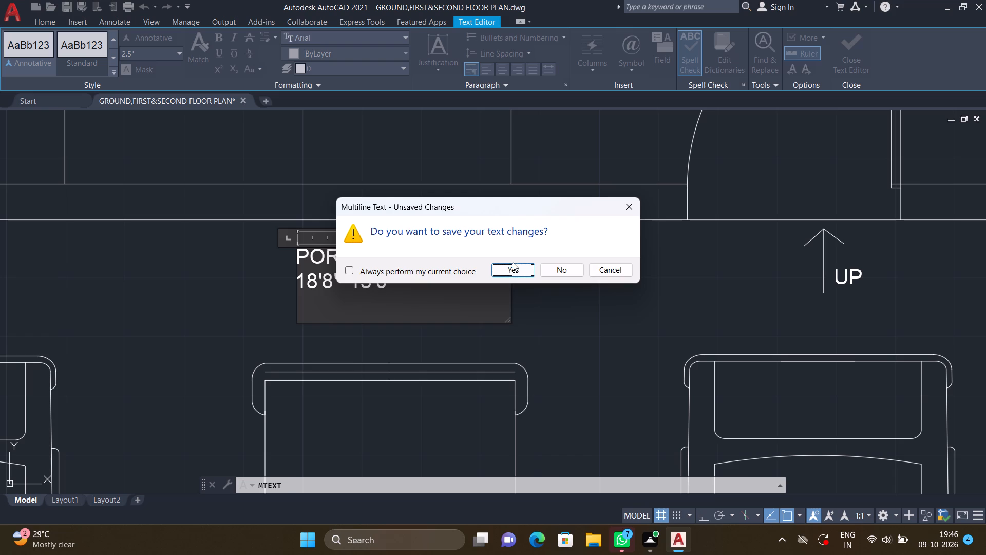
{"action": "left_click", "coordinate": [511, 268]}
Move the PORTICO label about 1'-3" down to the right from its upper-left corner, closer to the middle car.
{"action": "key", "text": "m"}
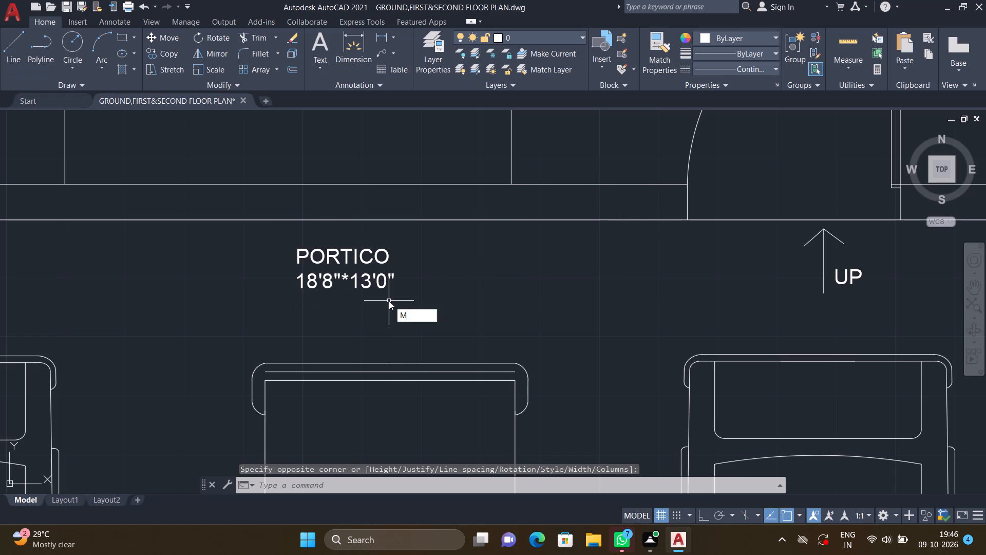
{"action": "key", "text": "Return"}
{"action": "left_click", "coordinate": [366, 283]}
{"action": "key", "text": "Return"}
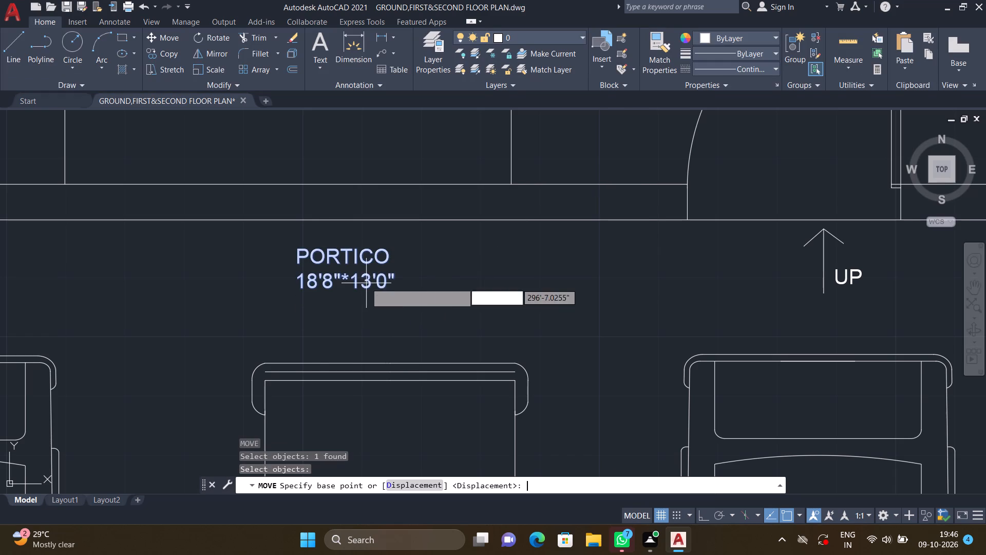
{"action": "left_click", "coordinate": [297, 247]}
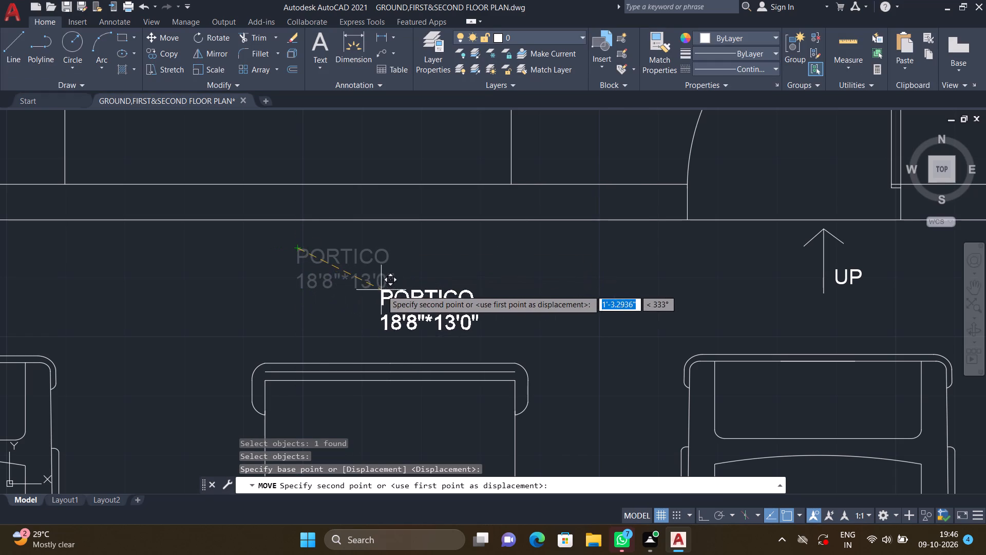
{"action": "left_click", "coordinate": [383, 290]}
Add the two-line multiline text "DRAWING" and "18'8"*14'9"" below the two round tables inside the drawing room's rug, saving the text changes.
{"action": "scroll", "coordinate": [354, 273], "scroll_direction": "down", "scroll_amount": 2}
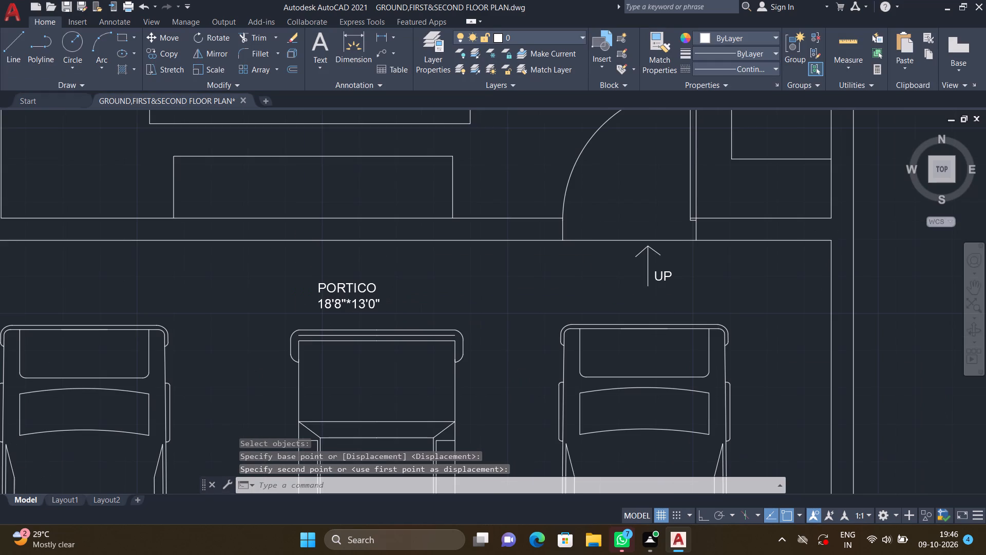
{"action": "scroll", "coordinate": [357, 266], "scroll_direction": "down", "scroll_amount": 1}
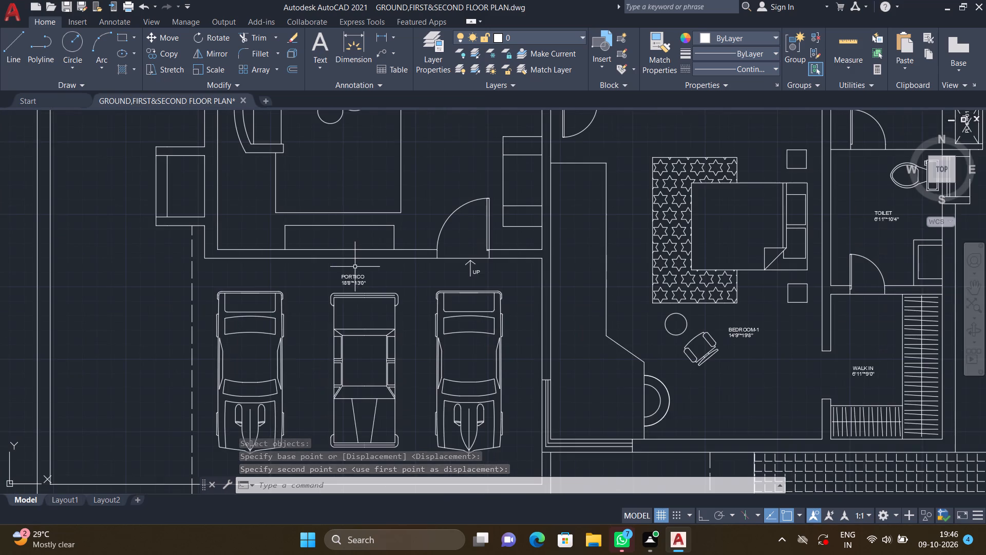
{"action": "middle_click_drag", "start_coordinate": [333, 262], "coordinate": [355, 353]}
{"action": "scroll", "coordinate": [358, 355], "scroll_direction": "down", "scroll_amount": 1}
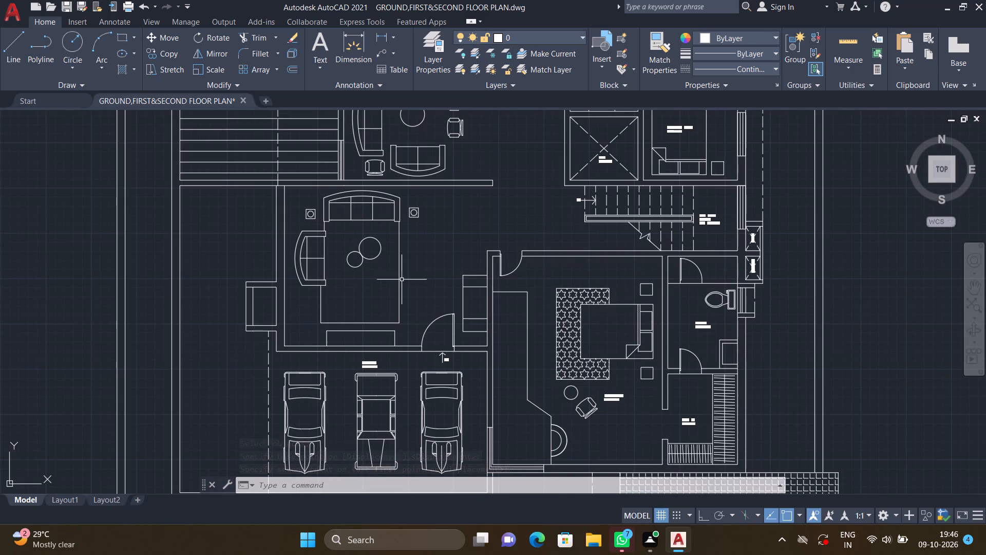
{"action": "scroll", "coordinate": [365, 299], "scroll_direction": "down", "scroll_amount": 1}
{"action": "scroll", "coordinate": [345, 304], "scroll_direction": "up", "scroll_amount": 3}
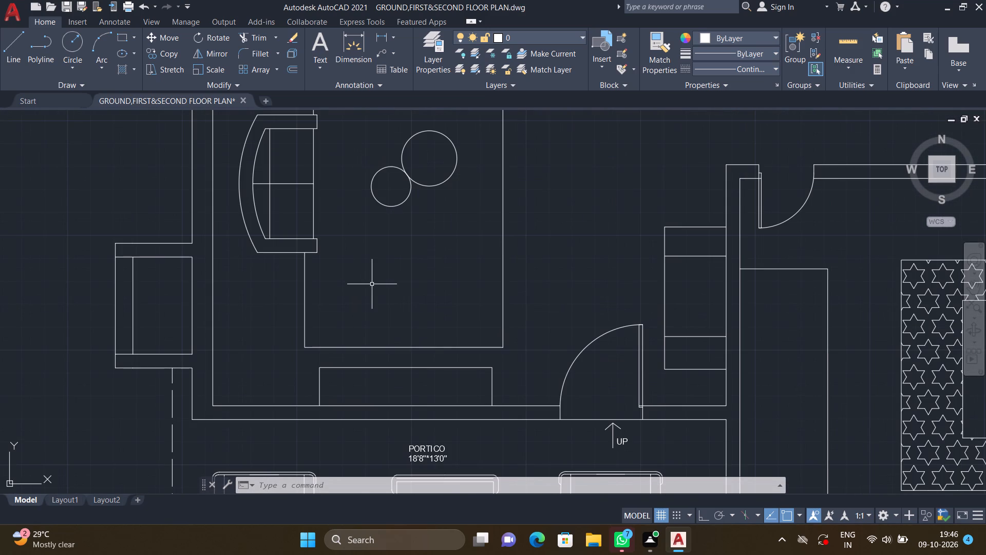
{"action": "type", "text": "MT"}
{"action": "key", "text": "Return"}
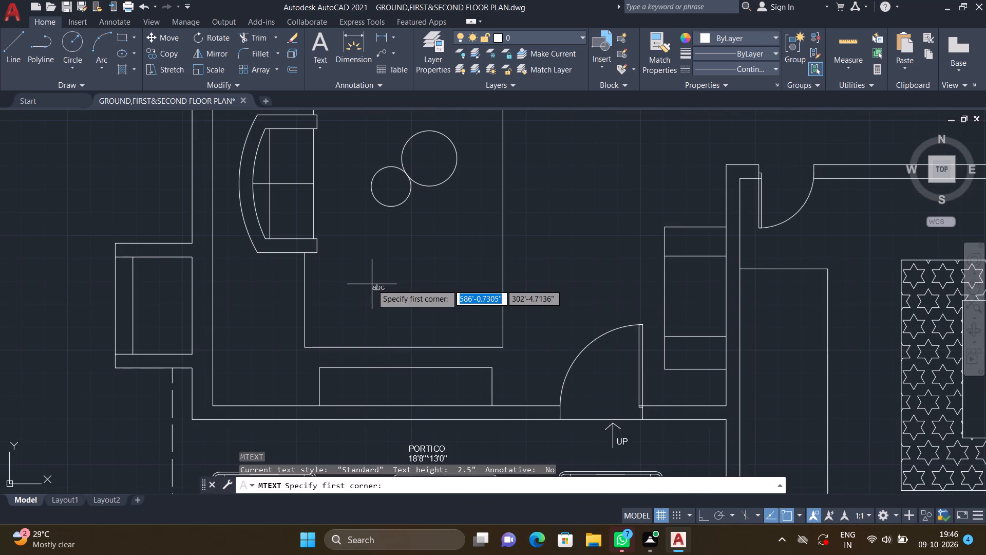
{"action": "left_click", "coordinate": [352, 258]}
{"action": "left_click", "coordinate": [465, 313]}
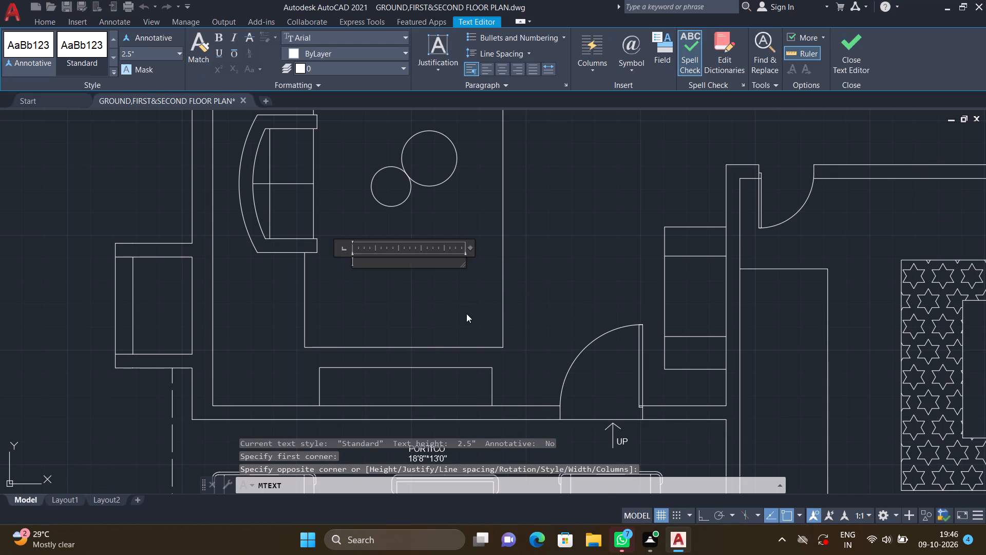
{"action": "type", "text": "DRAWING"}
{"action": "key", "text": "Return"}
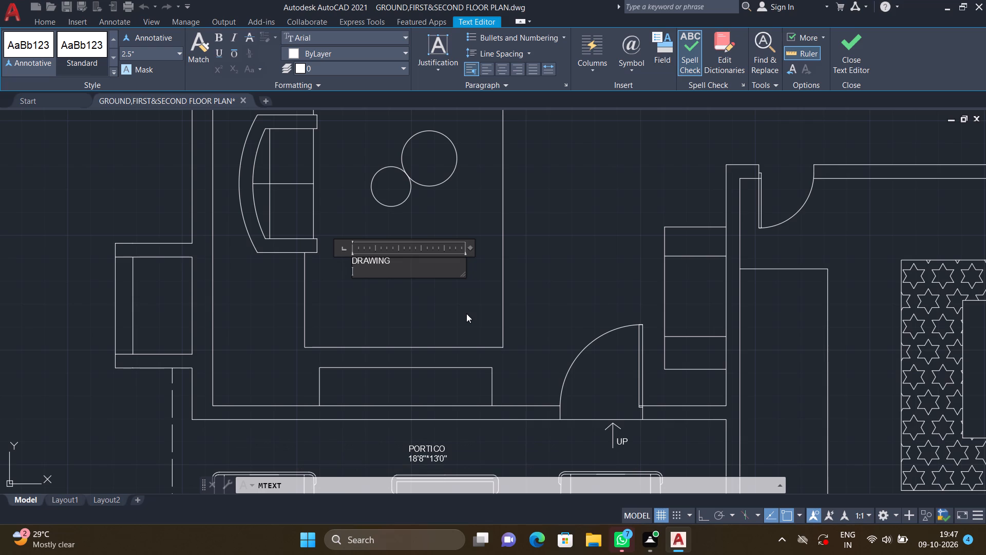
{"action": "type", "text": "18'"}
{"action": "key", "text": "8"}
{"action": "key", "text": "shift+quotedbl"}
{"action": "key", "text": "asterisk"}
{"action": "type", "text": "14'"}
{"action": "type", "text": "9\""}
{"action": "key", "text": "Return"}
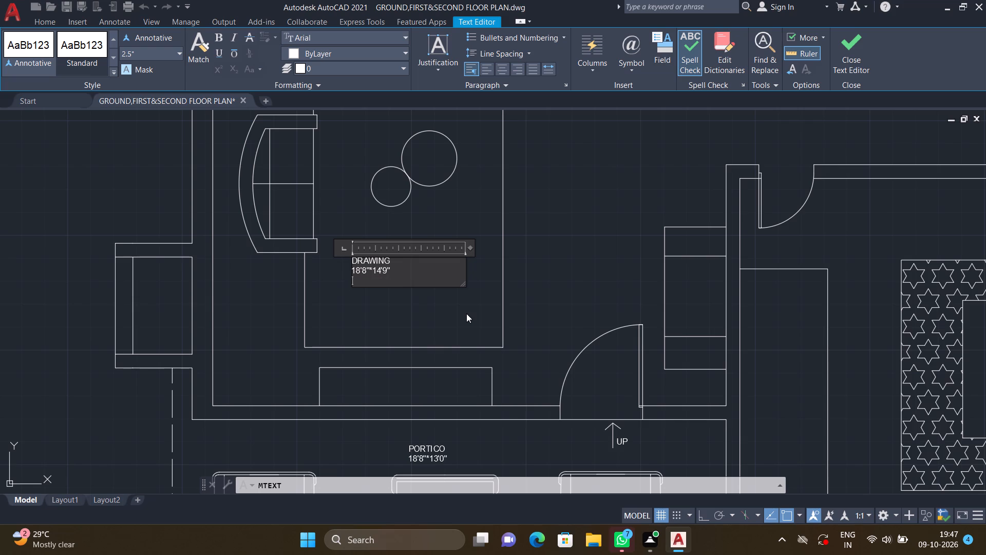
{"action": "key", "text": "Escape"}
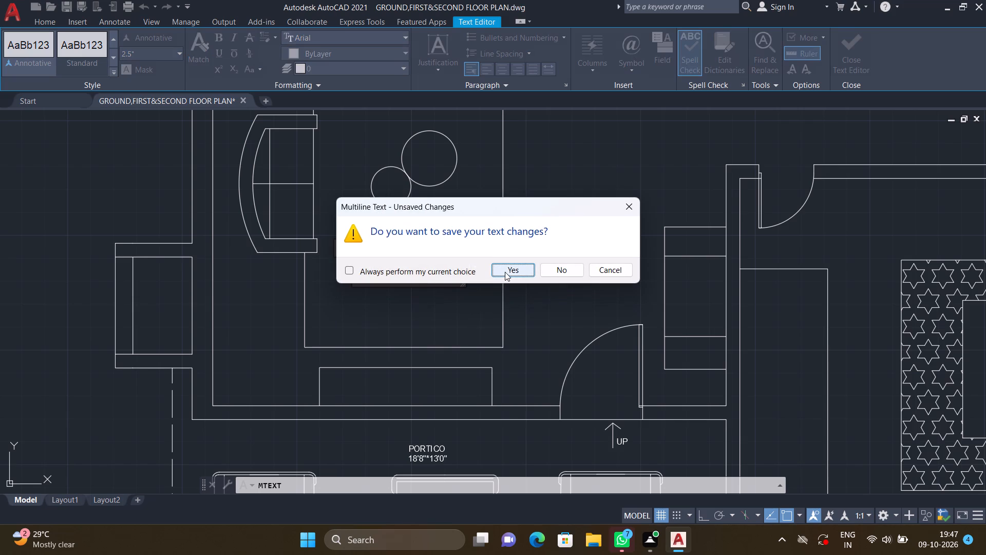
{"action": "left_click", "coordinate": [505, 272]}
Move the DRAWING label about 1'-7" down to the right from its upper-left corner, toward the middle of the rug.
{"action": "key", "text": "m"}
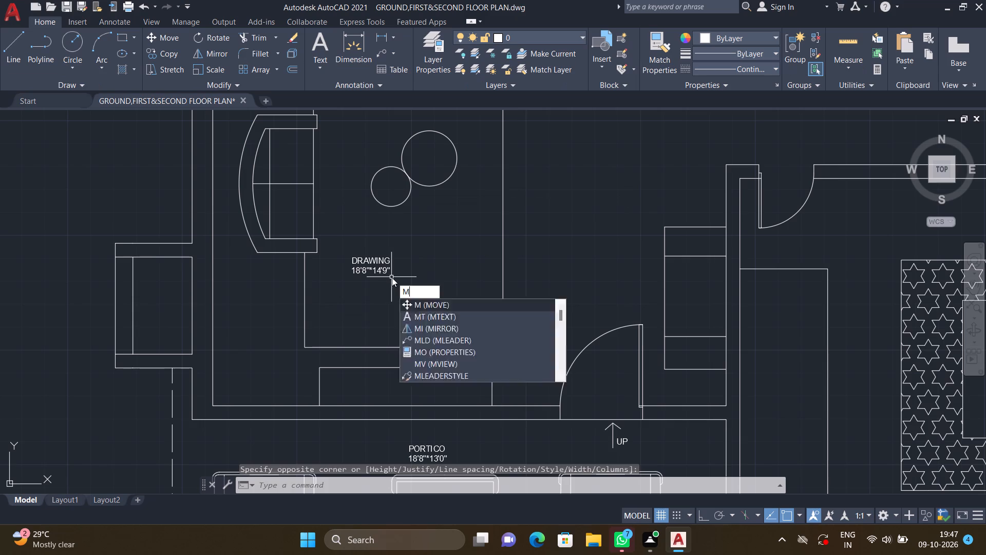
{"action": "key", "text": "Return"}
{"action": "left_click", "coordinate": [385, 271]}
{"action": "key", "text": "Return"}
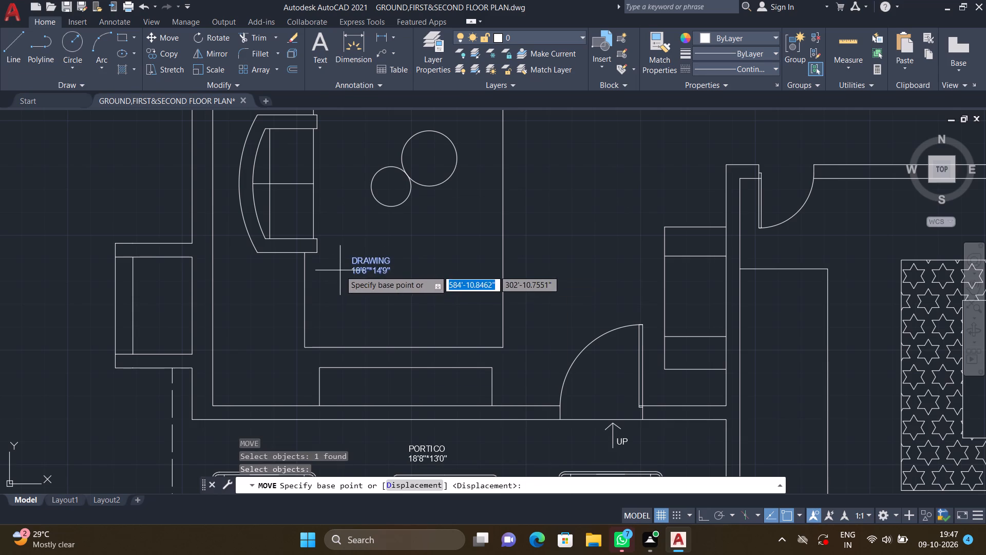
{"action": "scroll", "coordinate": [342, 267], "scroll_direction": "up", "scroll_amount": 1}
{"action": "left_click", "coordinate": [354, 252]}
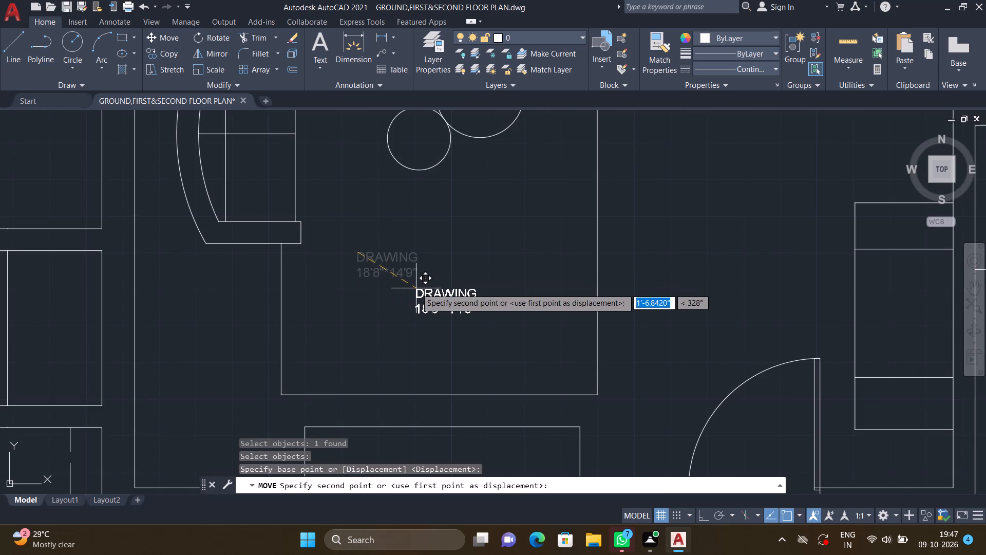
{"action": "left_click", "coordinate": [416, 288]}
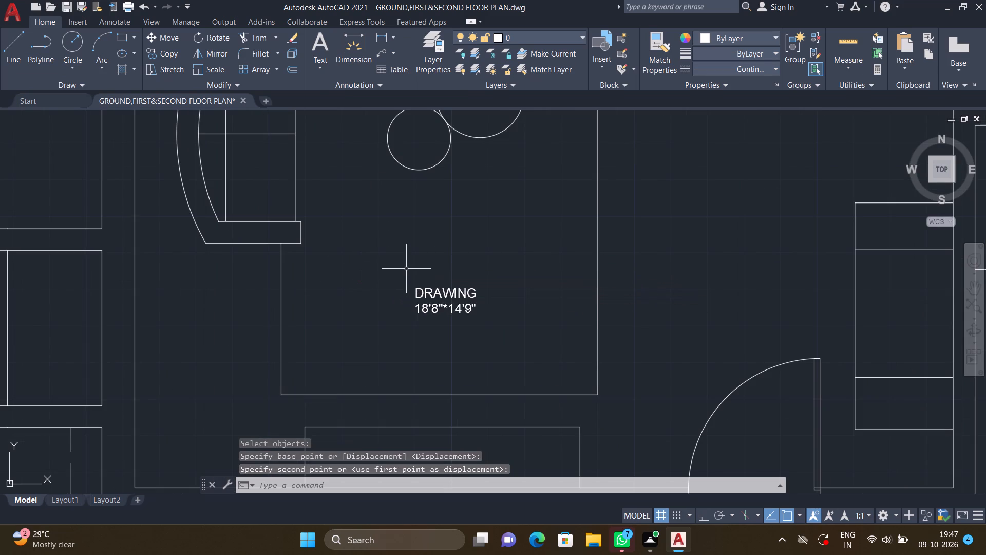
Add the two-line multiline text "LIVING ROOM" and "20'4"*14'3"" just below the TV unit, above the seating group, saving the text changes.
{"action": "scroll", "coordinate": [406, 268], "scroll_direction": "down", "scroll_amount": 2}
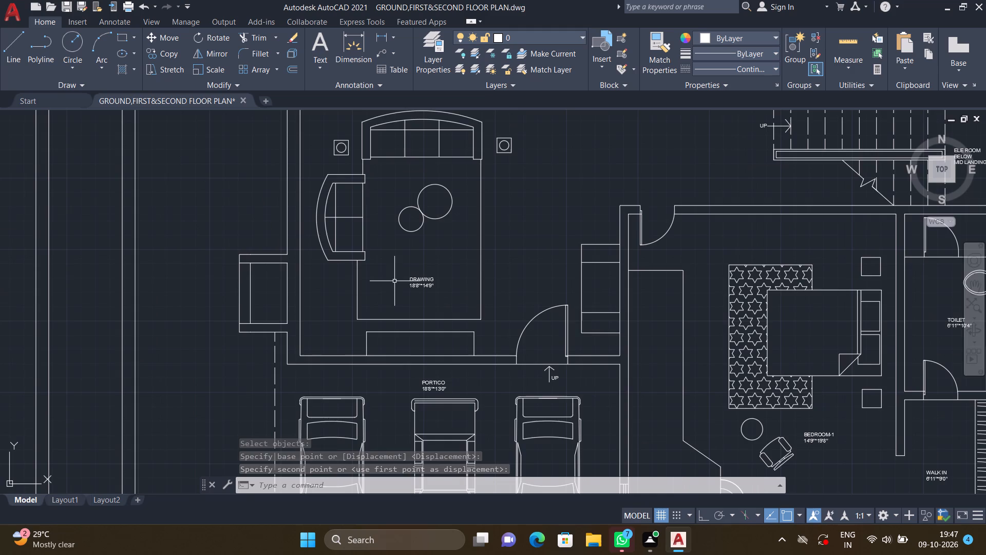
{"action": "middle_click_drag", "start_coordinate": [363, 293], "coordinate": [363, 358]}
{"action": "scroll", "coordinate": [370, 351], "scroll_direction": "down", "scroll_amount": 2}
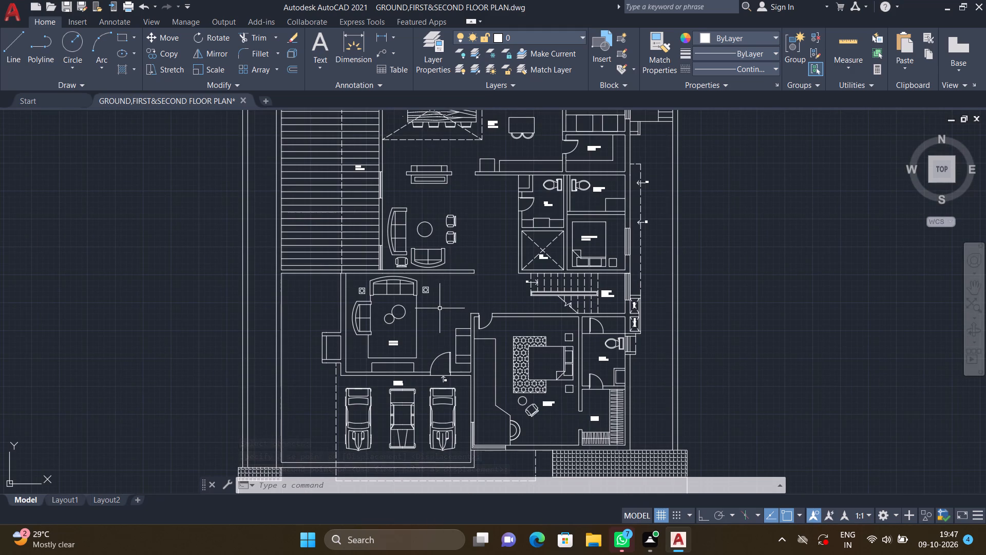
{"action": "middle_click_drag", "start_coordinate": [431, 309], "coordinate": [416, 363]}
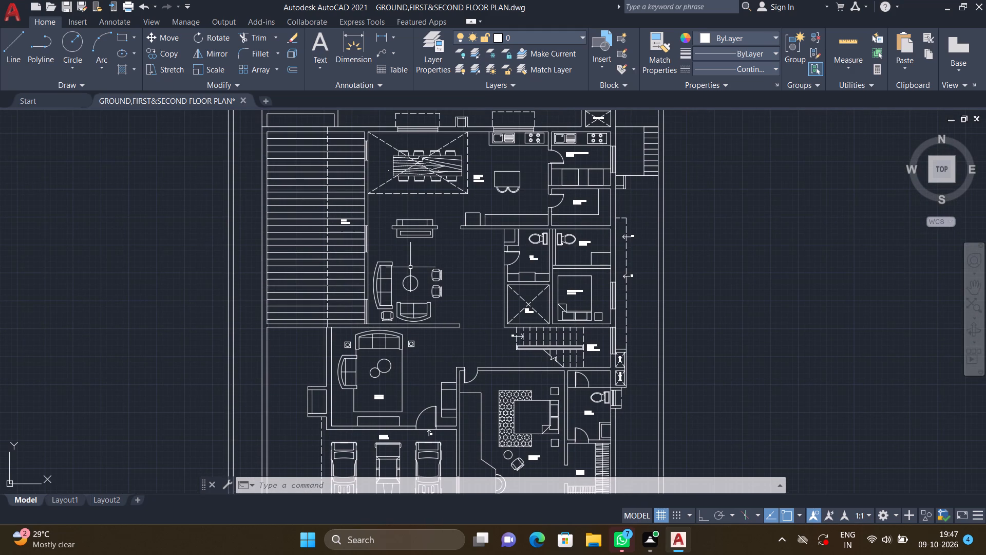
{"action": "scroll", "coordinate": [407, 267], "scroll_direction": "up", "scroll_amount": 1}
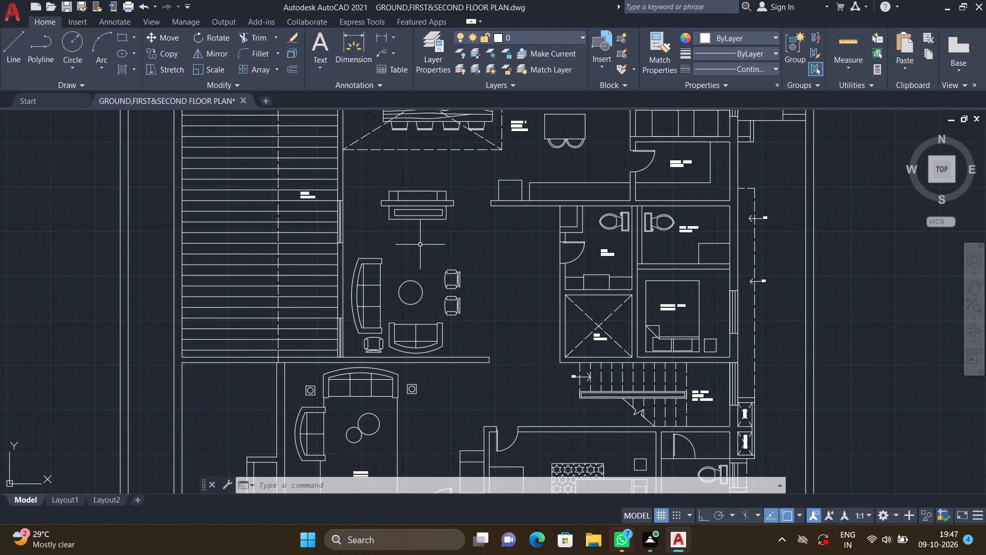
{"action": "type", "text": "MT"}
{"action": "key", "text": "Return"}
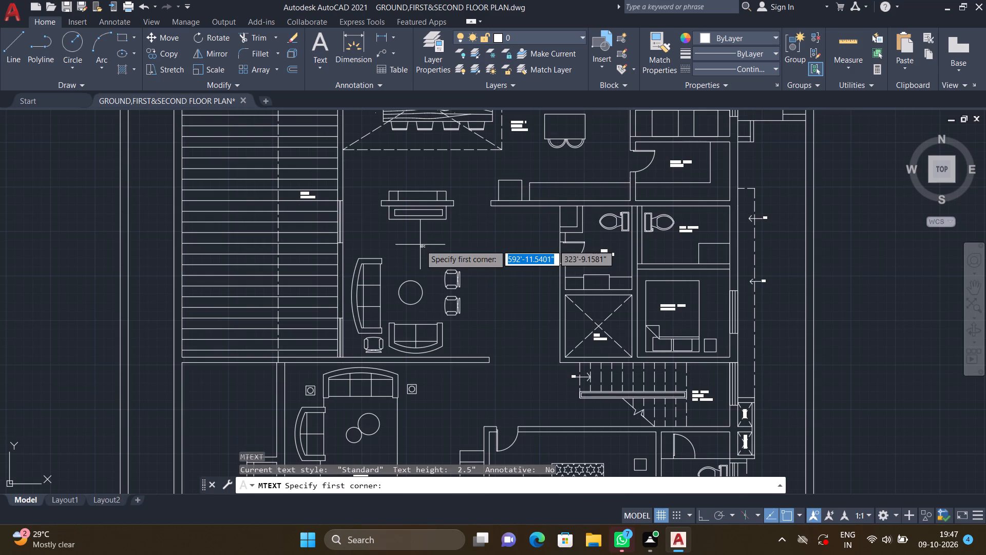
{"action": "scroll", "coordinate": [394, 230], "scroll_direction": "up", "scroll_amount": 2}
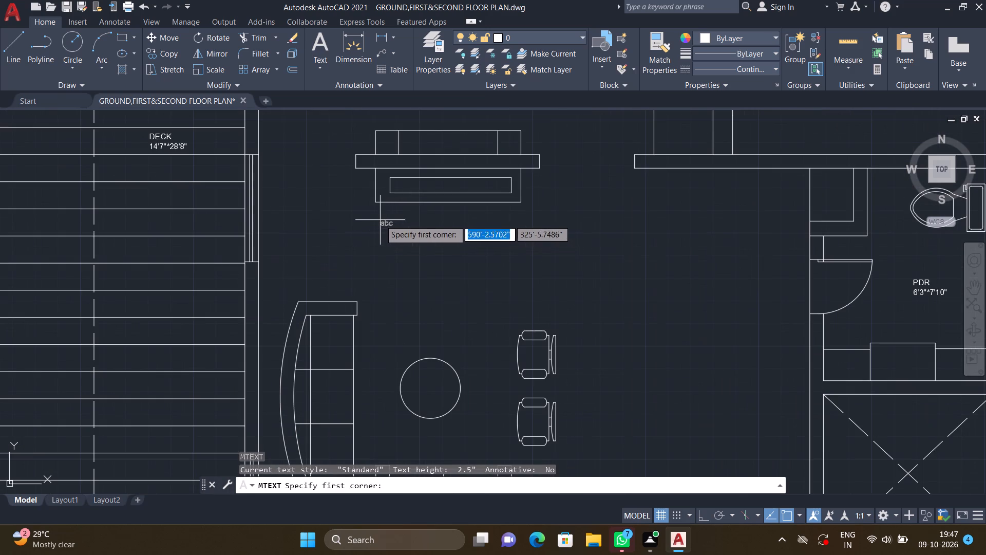
{"action": "double_click", "coordinate": [374, 220]}
{"action": "left_click", "coordinate": [539, 286]}
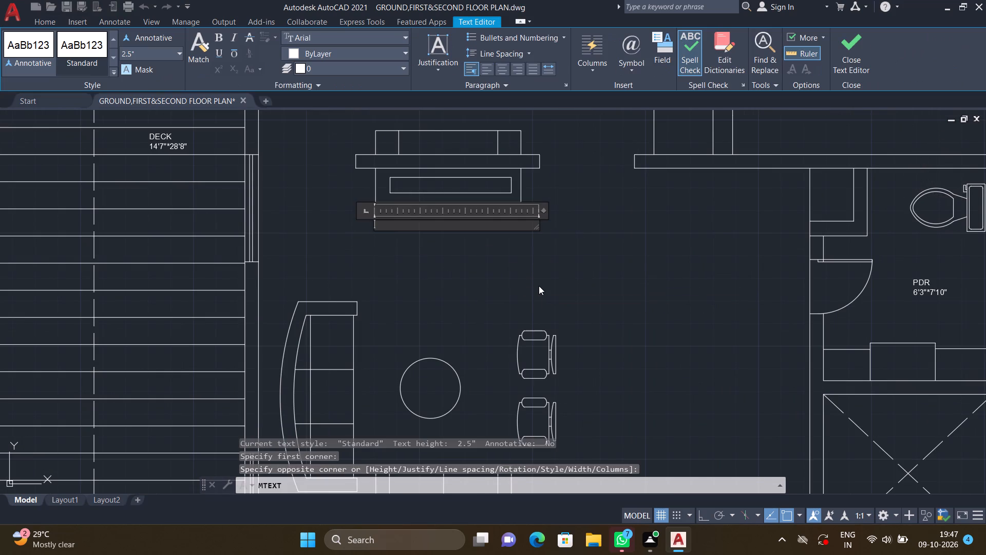
{"action": "type", "text": "LIVING"}
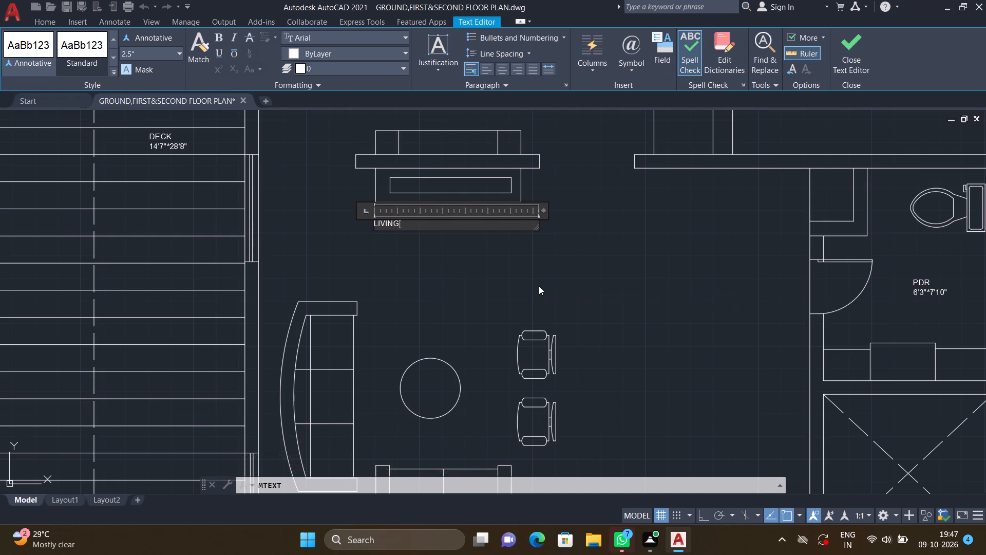
{"action": "key", "text": "space"}
{"action": "type", "text": "R"}
{"action": "type", "text": "OOM"}
{"action": "key", "text": "Return"}
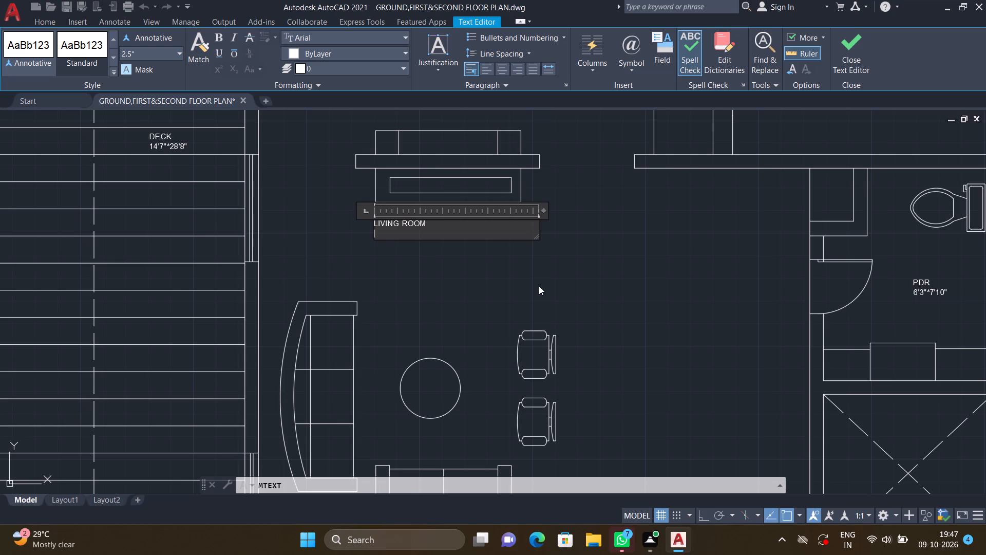
{"action": "type", "text": "20'"}
{"action": "type", "text": "4\""}
{"action": "key", "text": "asterisk"}
{"action": "type", "text": "14'"}
{"action": "key", "text": "3"}
{"action": "key", "text": "shift+quotedbl"}
{"action": "key", "text": "Return"}
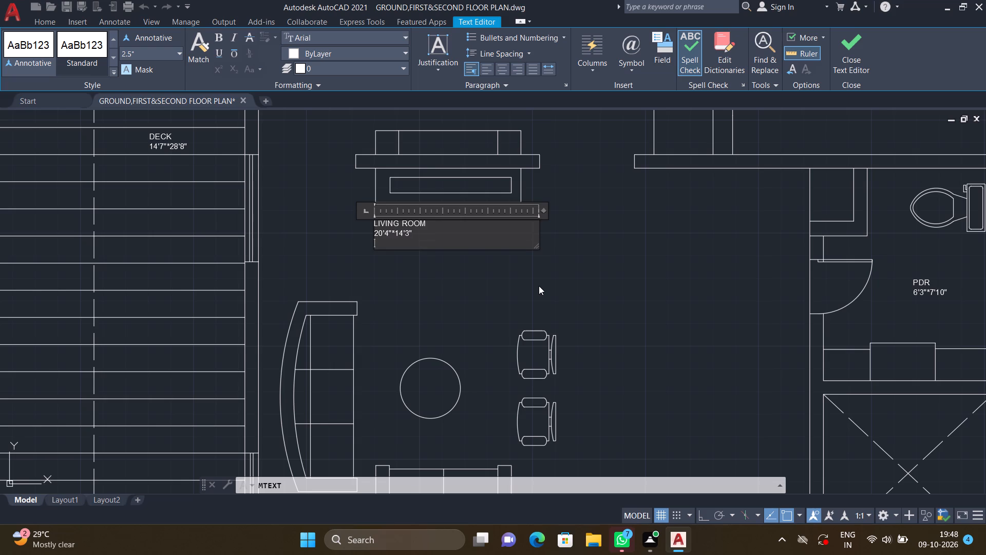
{"action": "key", "text": "Escape"}
{"action": "left_click", "coordinate": [518, 270]}
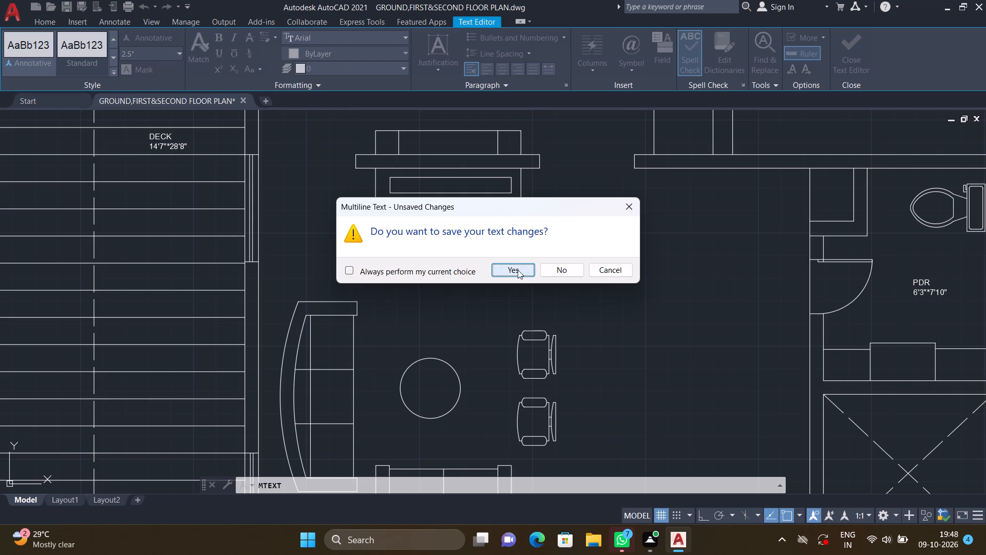
Move the LIVING ROOM label about 2' down to the right from its upper-left corner, away from the TV unit.
{"action": "key", "text": "m"}
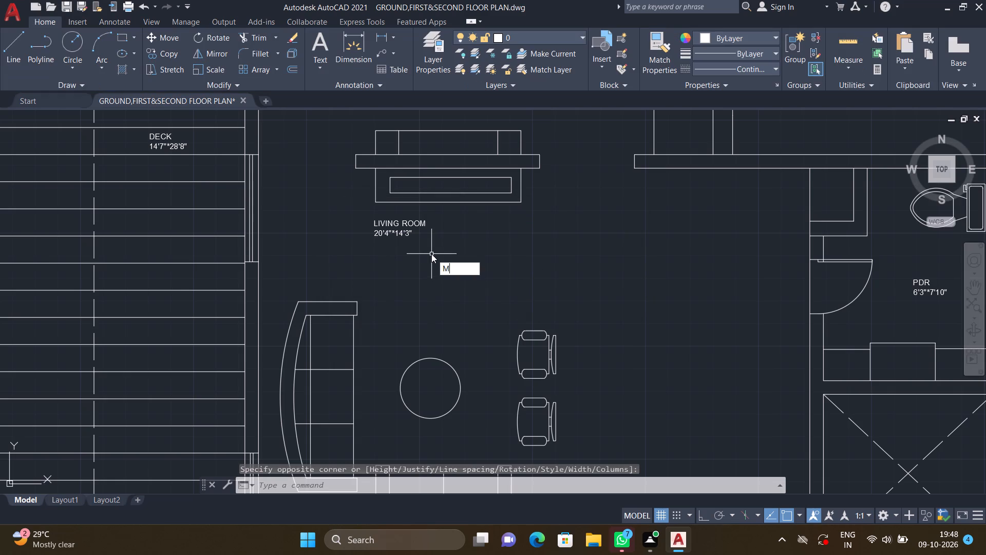
{"action": "key", "text": "Return"}
{"action": "double_click", "coordinate": [410, 227]}
{"action": "key", "text": "Return"}
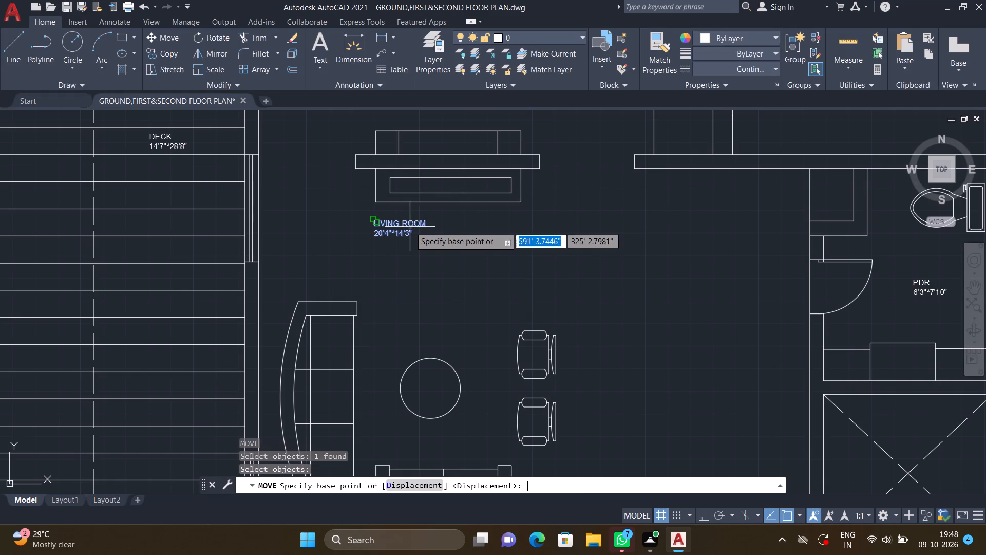
{"action": "left_click", "coordinate": [377, 220]}
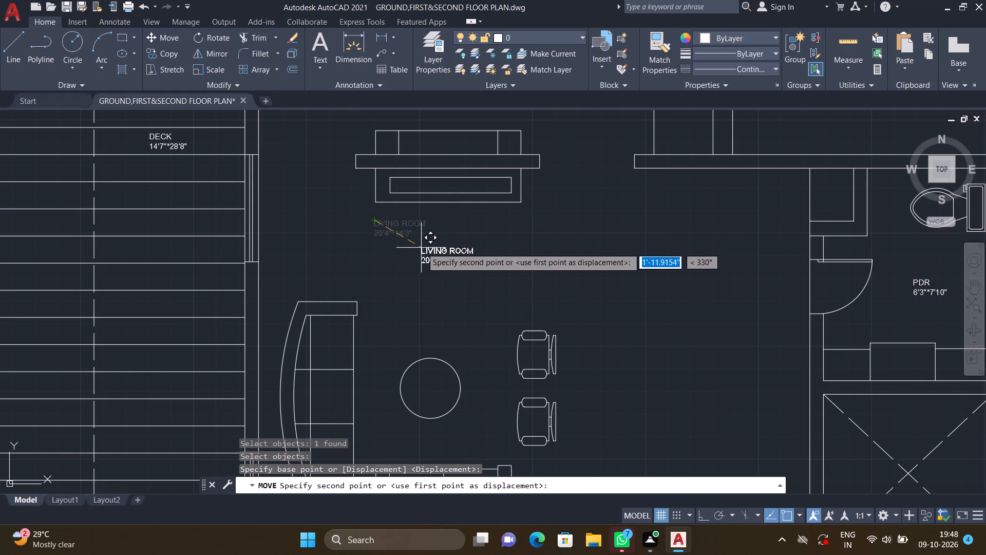
{"action": "left_click", "coordinate": [423, 249]}
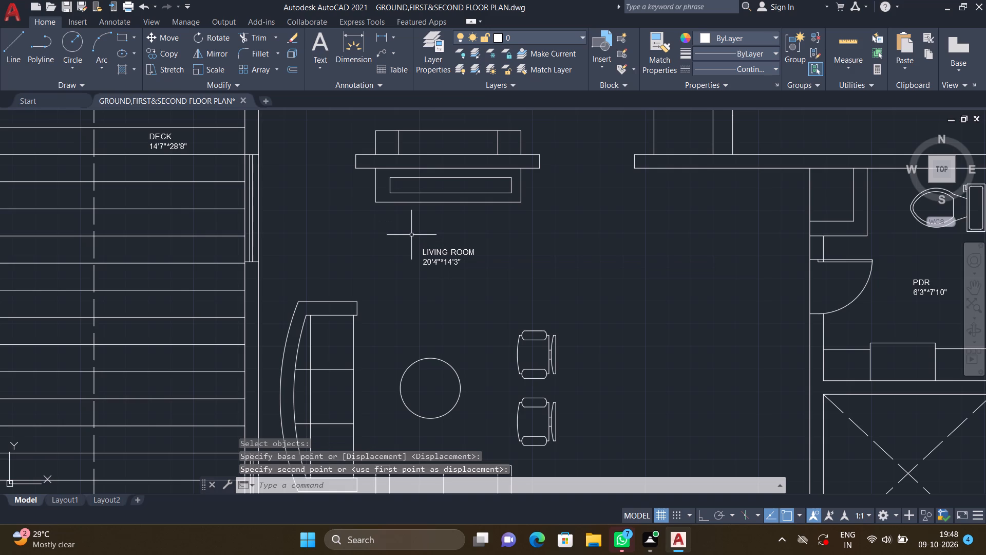
Add the multiline text "PL-SH-04" inside the small shaft on the outer wall beside the drawing room.
{"action": "scroll", "coordinate": [411, 236], "scroll_direction": "down", "scroll_amount": 2}
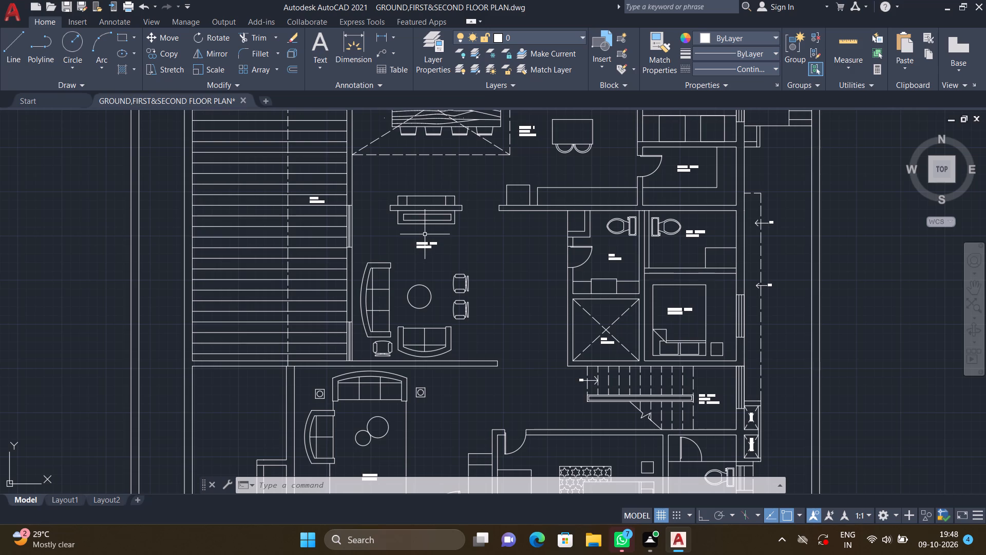
{"action": "scroll", "coordinate": [425, 234], "scroll_direction": "down", "scroll_amount": 2}
{"action": "middle_click_drag", "start_coordinate": [376, 293], "coordinate": [421, 244]}
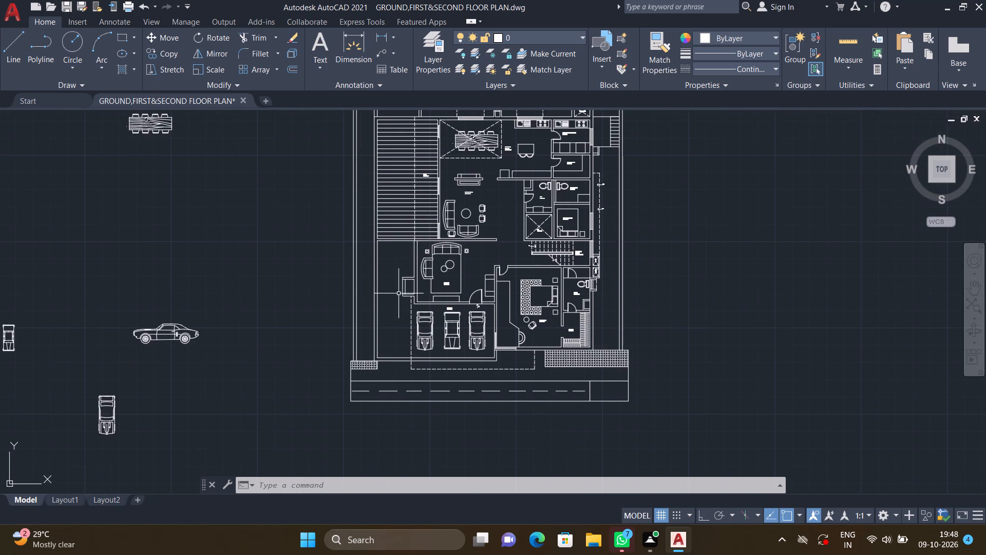
{"action": "scroll", "coordinate": [399, 293], "scroll_direction": "up", "scroll_amount": 4}
{"action": "scroll", "coordinate": [436, 271], "scroll_direction": "up", "scroll_amount": 1}
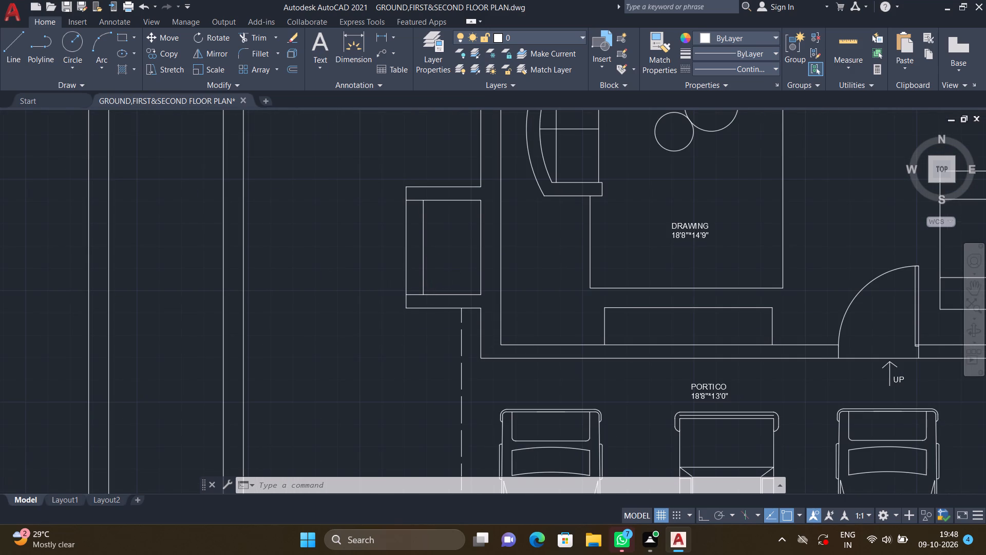
{"action": "type", "text": "MT"}
{"action": "key", "text": "Return"}
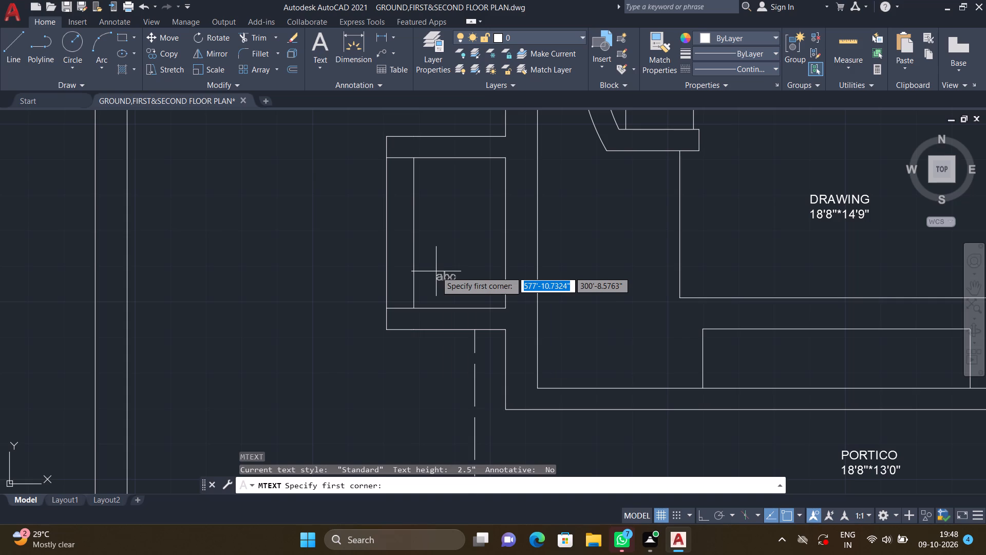
{"action": "left_click", "coordinate": [428, 214]}
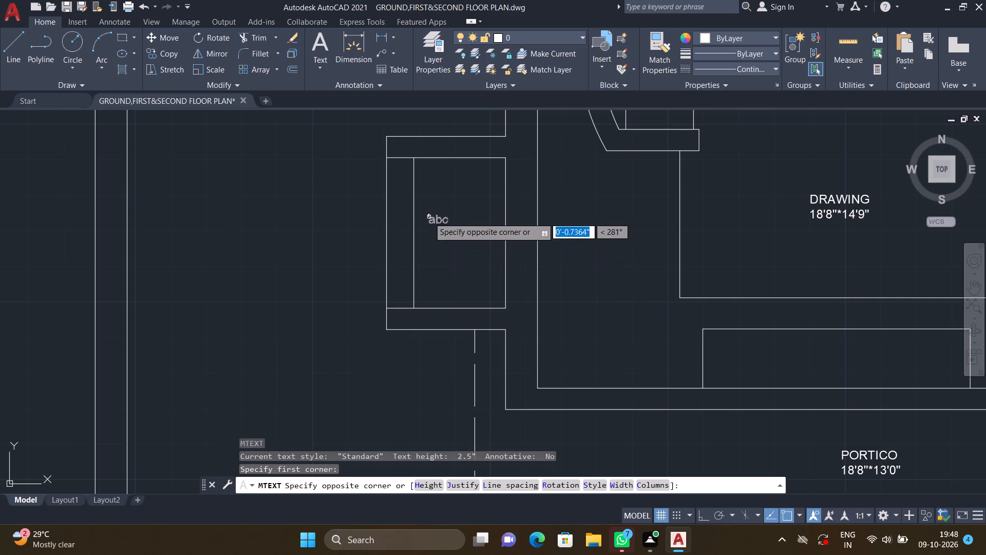
{"action": "scroll", "coordinate": [449, 236], "scroll_direction": "up", "scroll_amount": 3}
{"action": "left_click", "coordinate": [576, 295]}
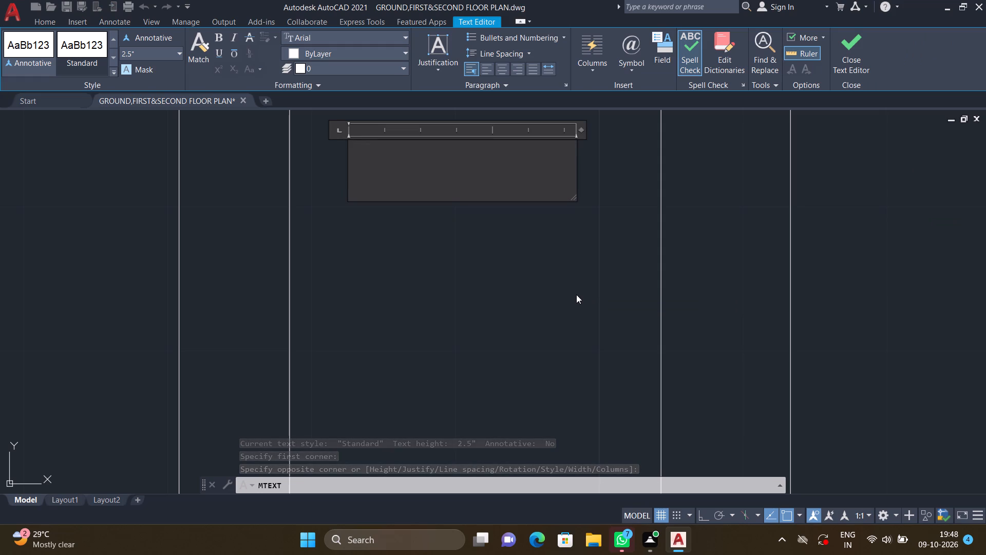
{"action": "type", "text": "PL"}
{"action": "key", "text": "minus"}
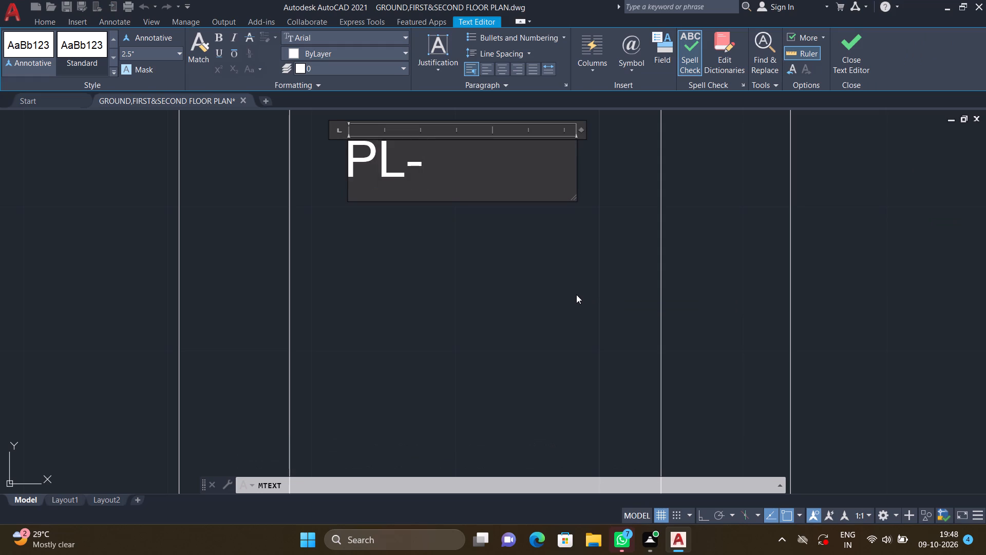
{"action": "type", "text": "SH"}
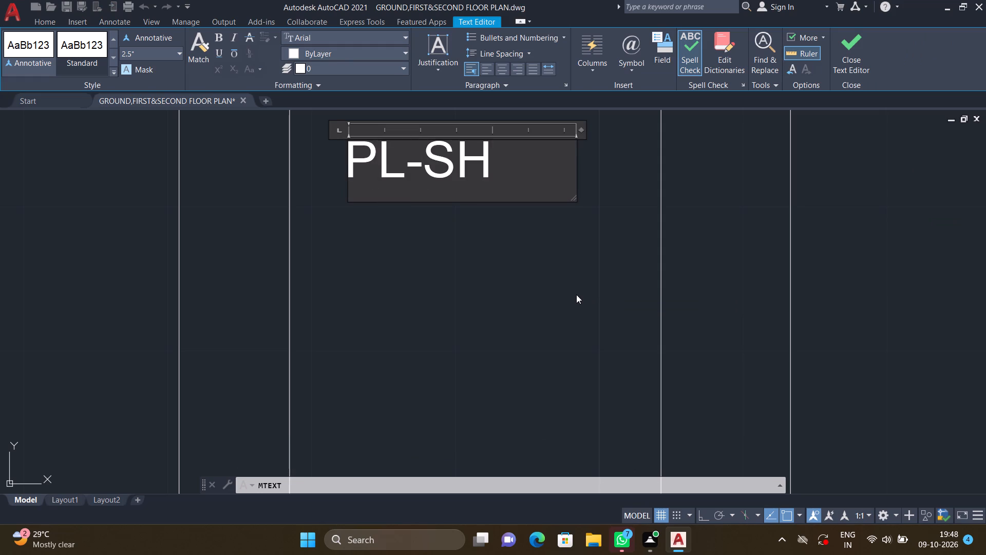
{"action": "type", "text": "-04"}
{"action": "key", "text": "Return"}
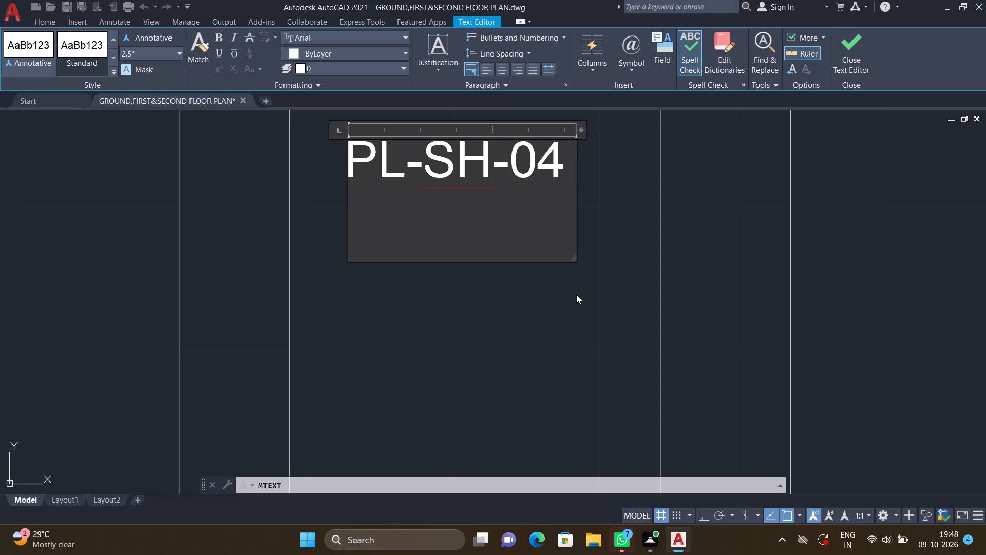
{"action": "key", "text": "Escape"}
{"action": "left_click", "coordinate": [506, 266]}
Rotate the PL-SH-04 label 90° about its upper-left insertion point, with Ortho on, so it reads vertically.
{"action": "scroll", "coordinate": [538, 260], "scroll_direction": "down", "scroll_amount": 2}
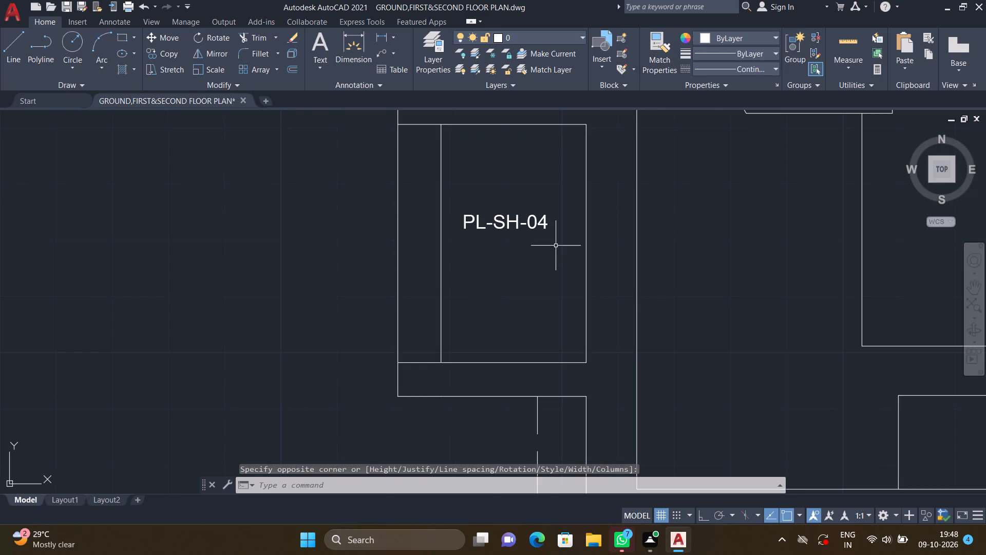
{"action": "middle_click_drag", "start_coordinate": [553, 253], "coordinate": [544, 304]}
{"action": "type", "text": "RO"}
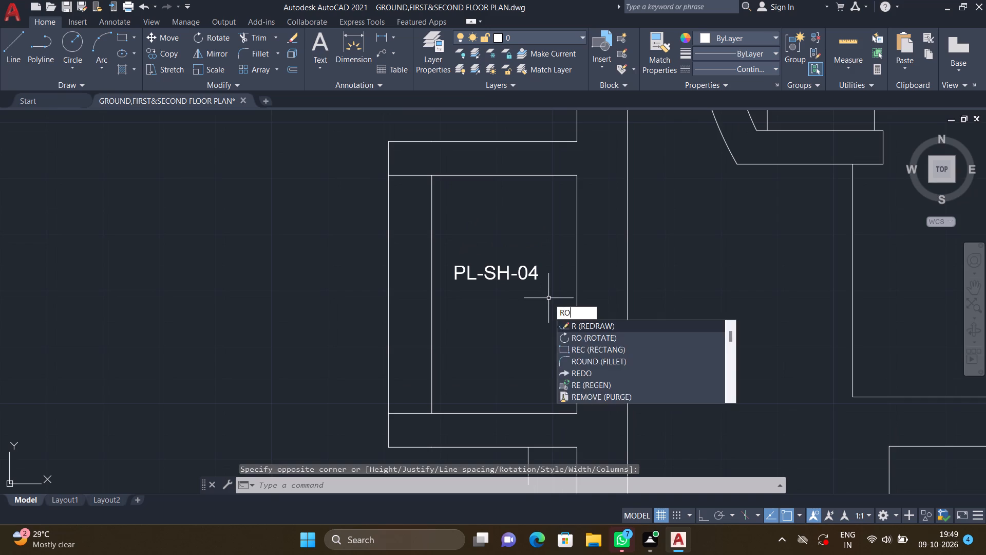
{"action": "key", "text": "Return"}
{"action": "left_click", "coordinate": [530, 272]}
{"action": "key", "text": "Return"}
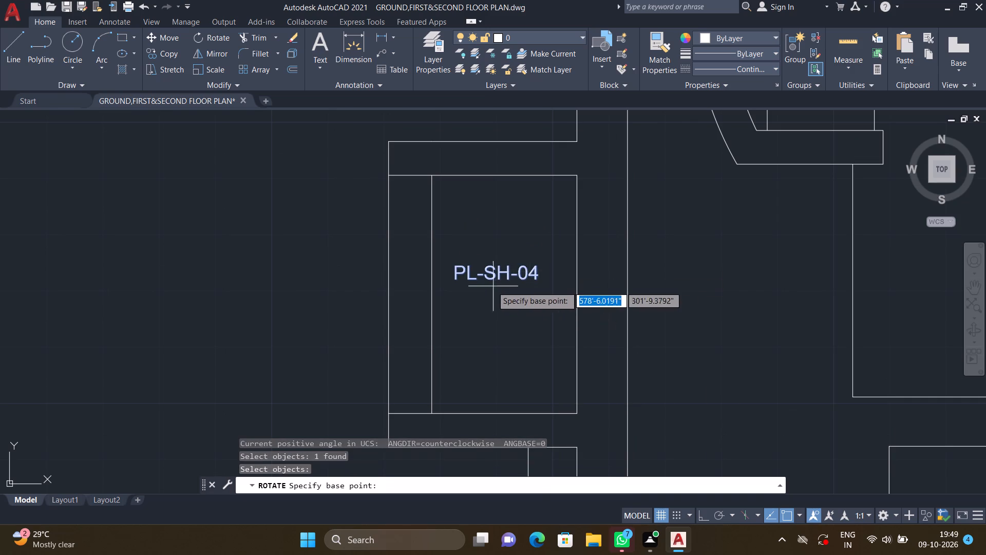
{"action": "scroll", "coordinate": [459, 263], "scroll_direction": "up", "scroll_amount": 1}
{"action": "left_click", "coordinate": [450, 267]}
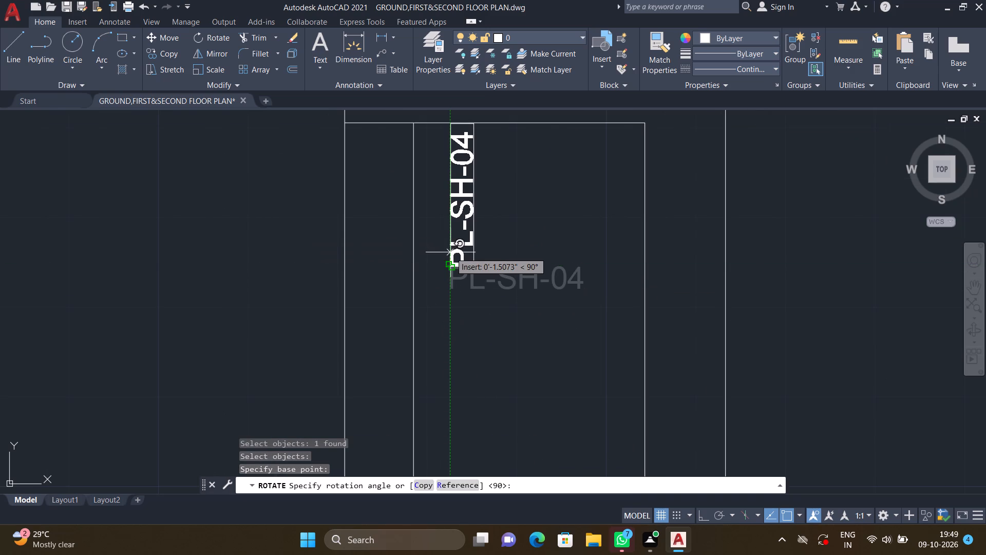
{"action": "key", "text": "F8"}
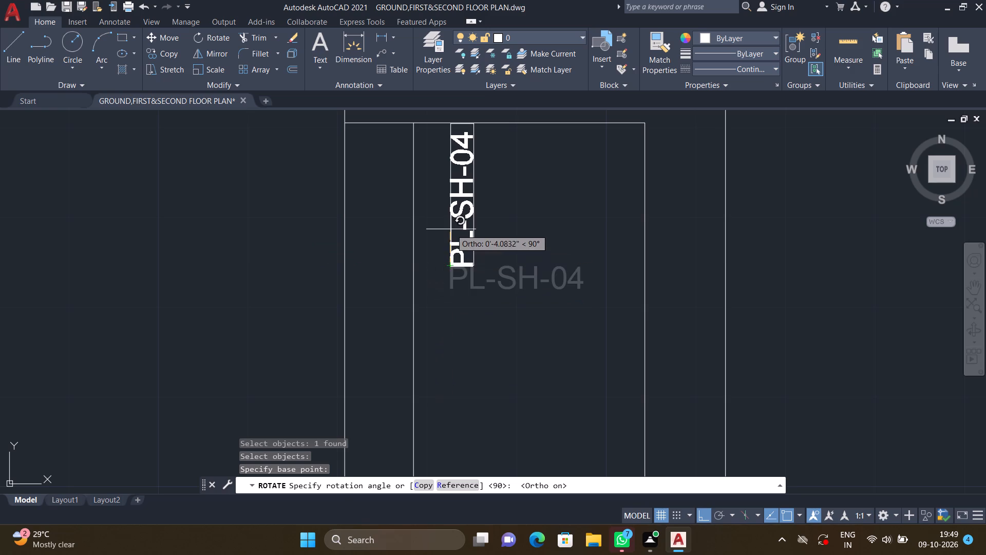
{"action": "left_click", "coordinate": [451, 229]}
Turn Ortho off and move the vertical PL-SH-04 label about 1' down to the right, toward the shaft's centre.
{"action": "scroll", "coordinate": [509, 231], "scroll_direction": "down", "scroll_amount": 1}
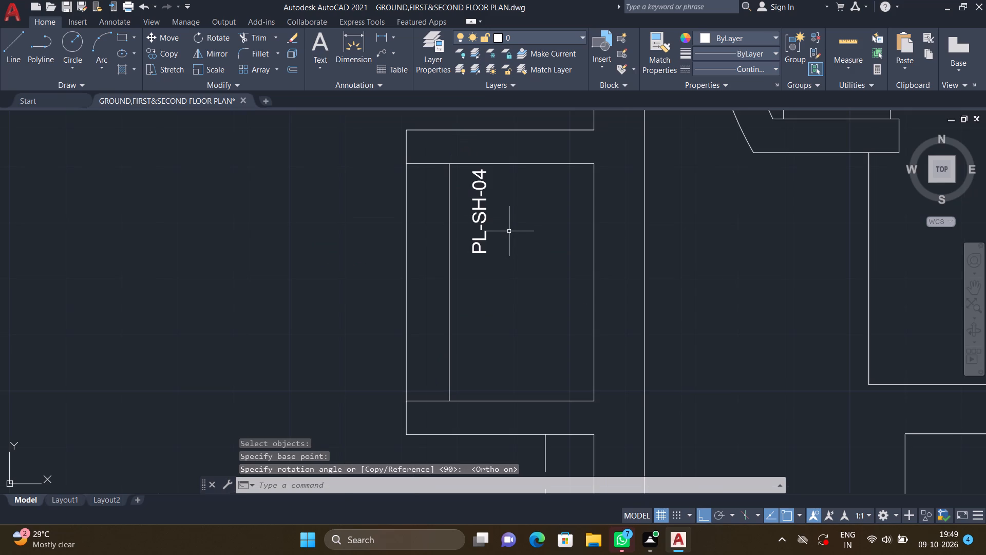
{"action": "key", "text": "F8"}
{"action": "key", "text": "m"}
{"action": "key", "text": "Return"}
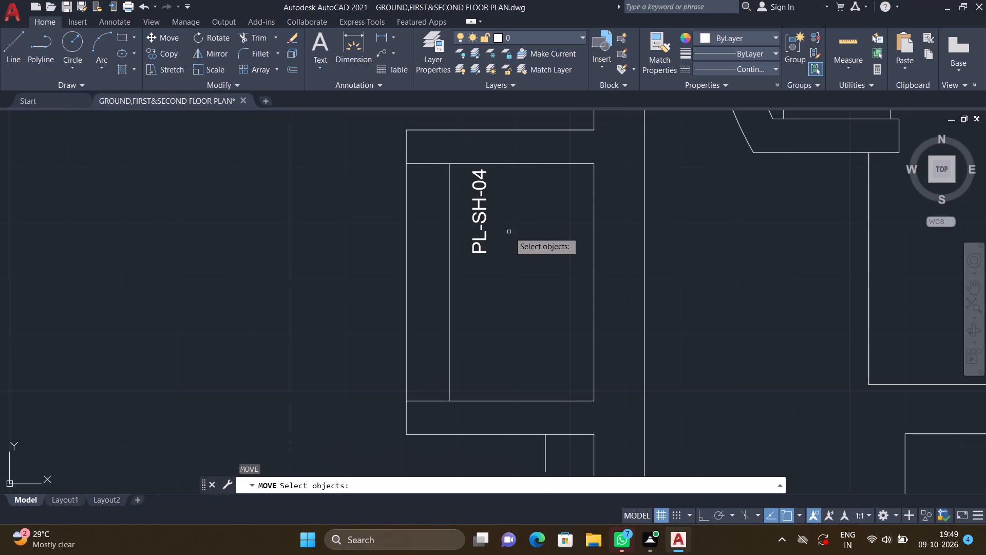
{"action": "left_click", "coordinate": [478, 248]}
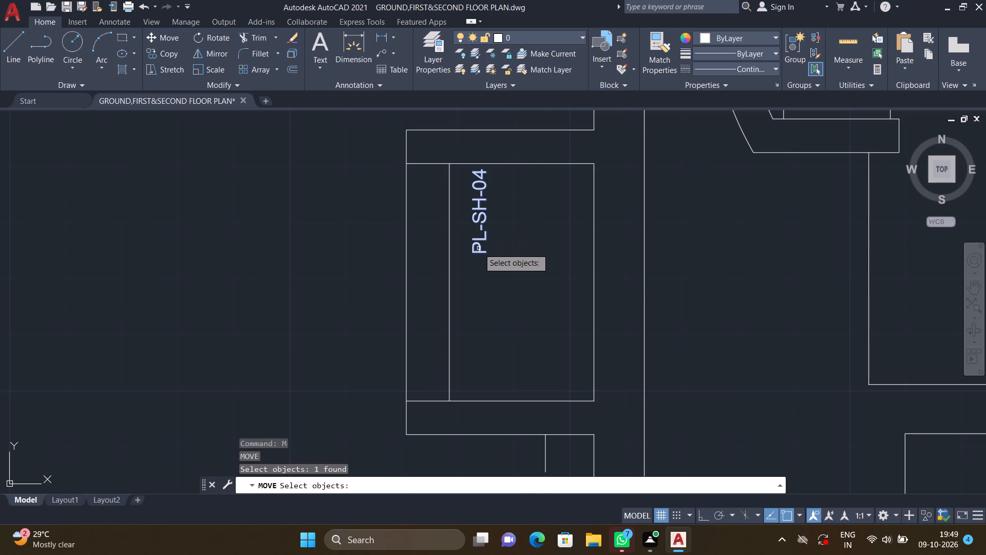
{"action": "key", "text": "Return"}
{"action": "left_click", "coordinate": [472, 251]}
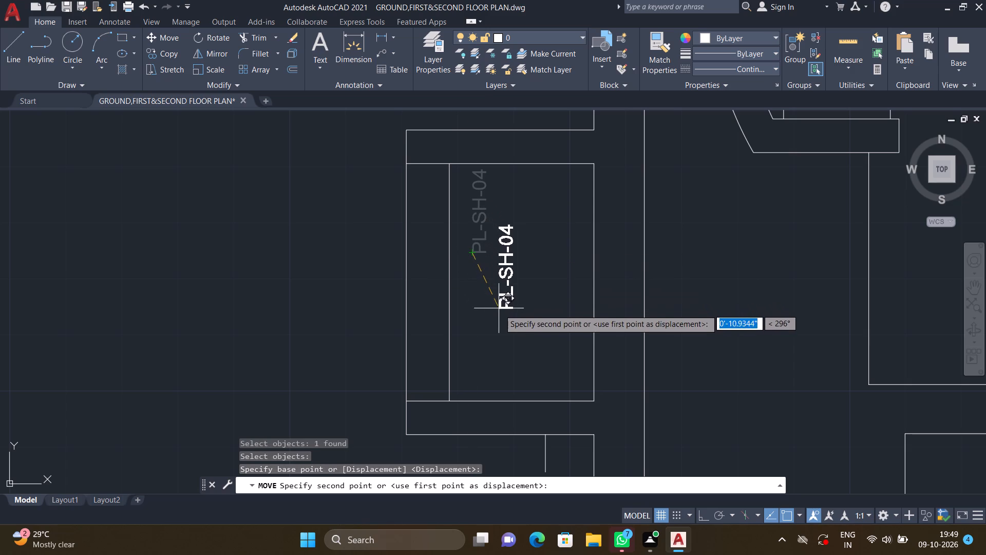
{"action": "left_click", "coordinate": [506, 316]}
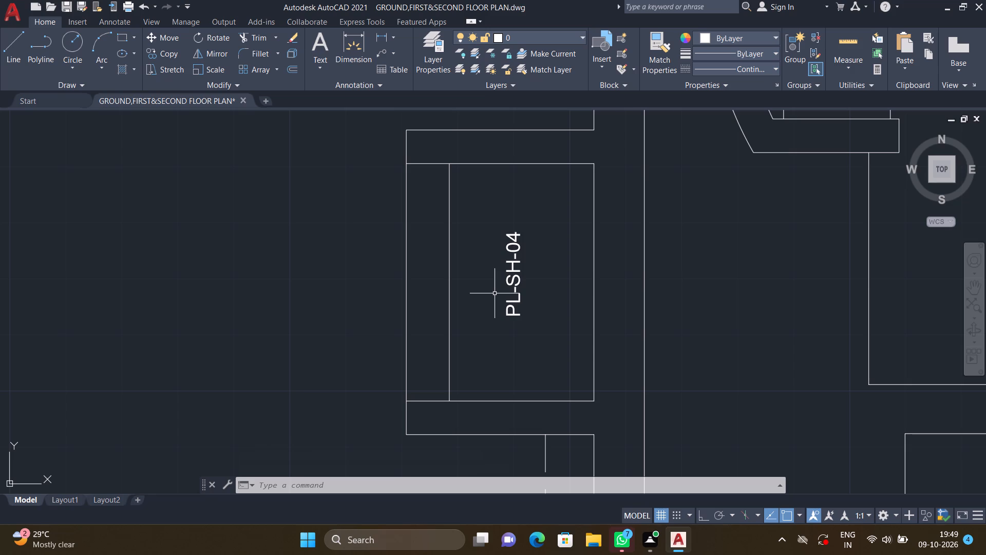
With Ortho on, draw a horizontal line about 1'-9" long between the portico's front edge and the dashed line, below the middle car.
{"action": "scroll", "coordinate": [495, 293], "scroll_direction": "down", "scroll_amount": 2}
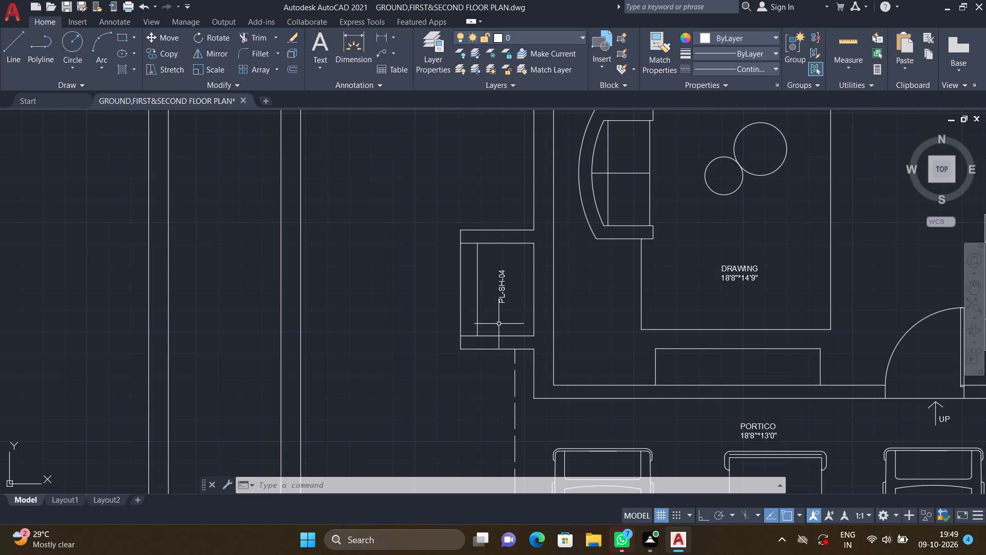
{"action": "scroll", "coordinate": [499, 324], "scroll_direction": "down", "scroll_amount": 5}
{"action": "middle_click_drag", "start_coordinate": [509, 349], "coordinate": [462, 267]}
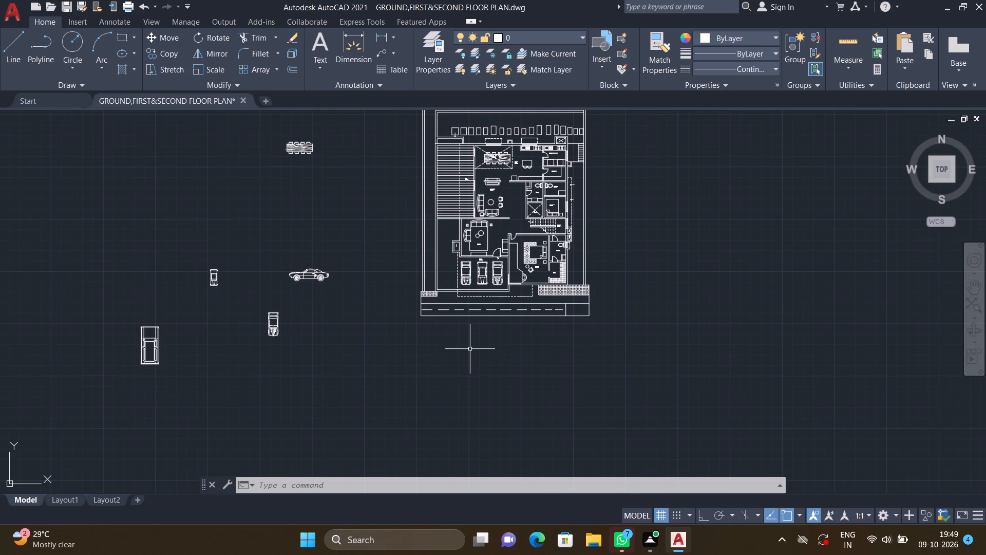
{"action": "middle_click_drag", "start_coordinate": [451, 334], "coordinate": [478, 377]}
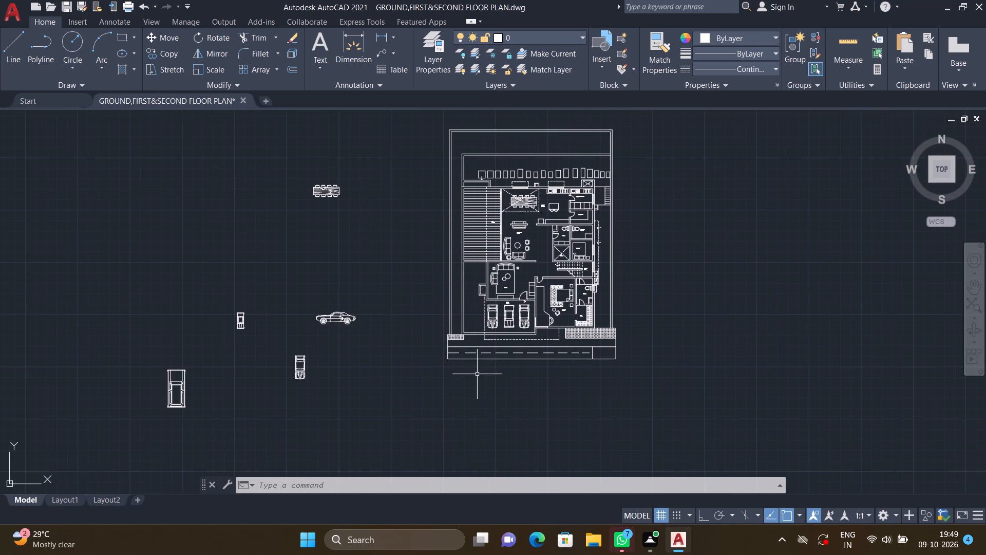
{"action": "scroll", "coordinate": [494, 337], "scroll_direction": "up", "scroll_amount": 2}
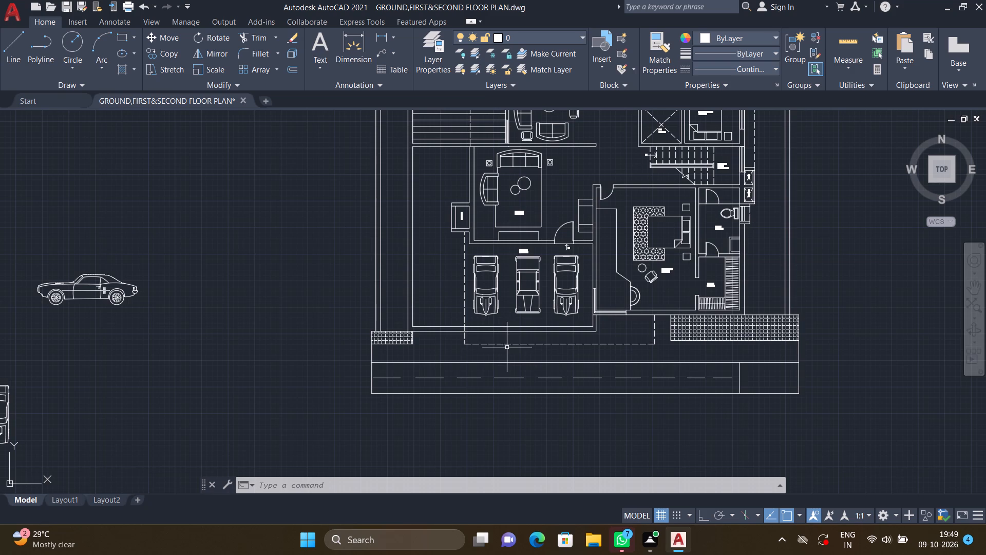
{"action": "scroll", "coordinate": [524, 337], "scroll_direction": "up", "scroll_amount": 3}
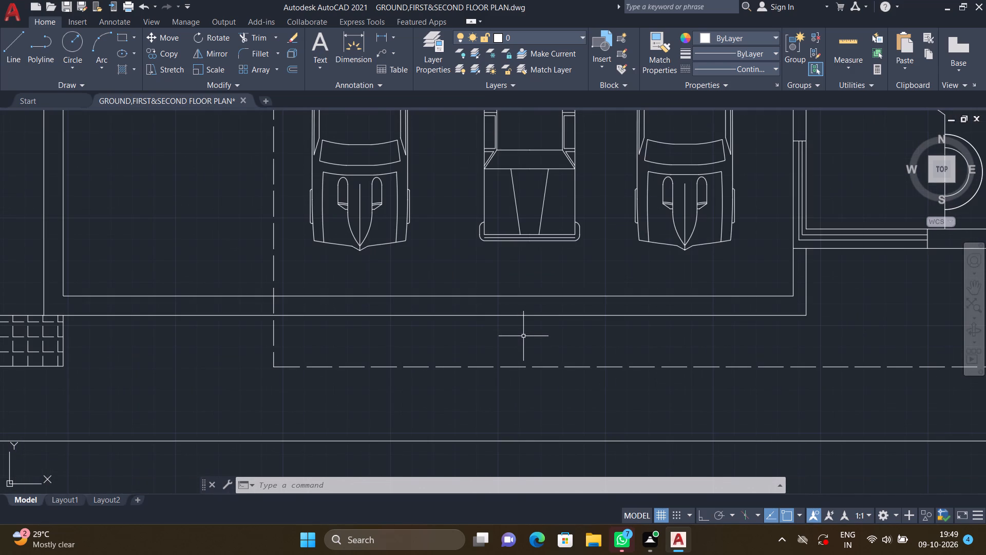
{"action": "scroll", "coordinate": [527, 347], "scroll_direction": "up", "scroll_amount": 1}
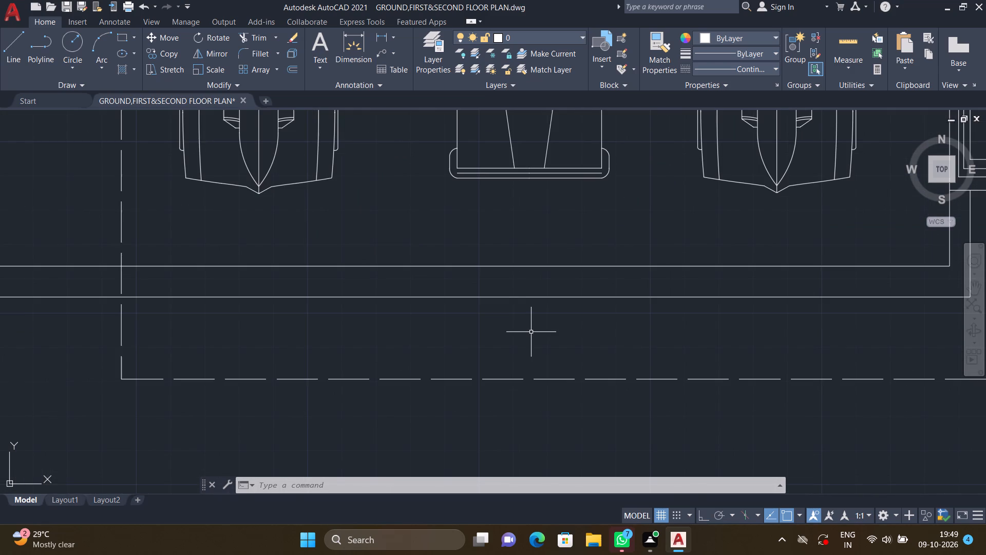
{"action": "scroll", "coordinate": [534, 328], "scroll_direction": "down", "scroll_amount": 2}
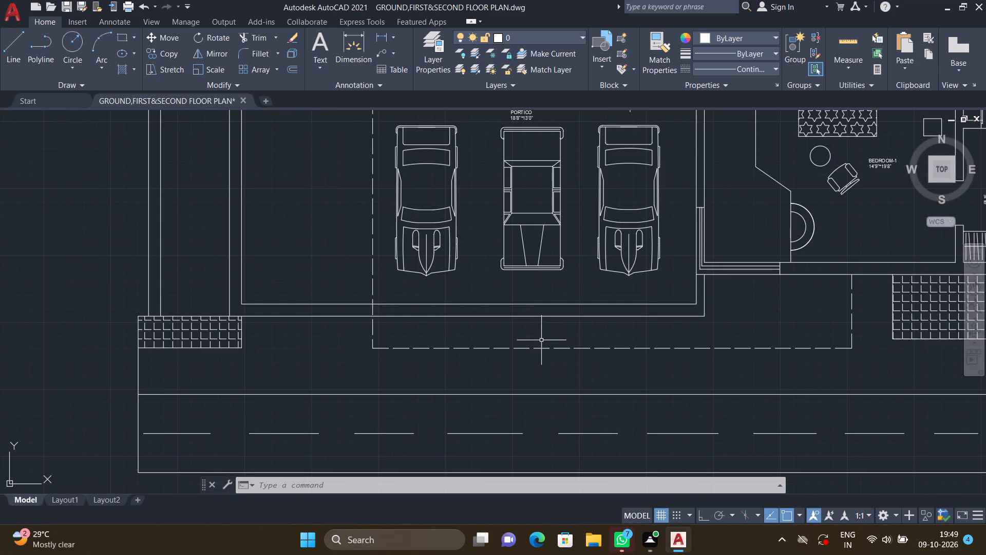
{"action": "scroll", "coordinate": [552, 327], "scroll_direction": "up", "scroll_amount": 2}
{"action": "key", "text": "l"}
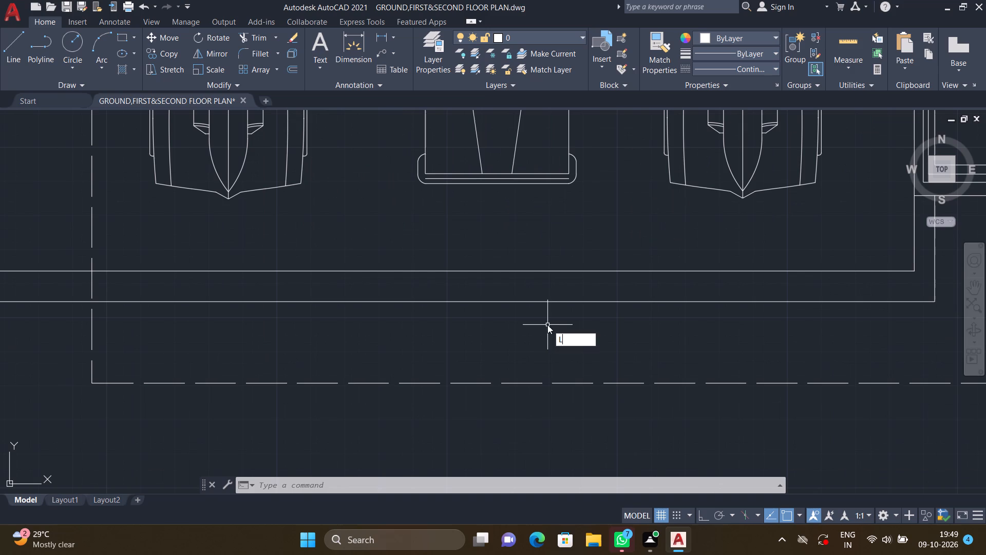
{"action": "key", "text": "Return"}
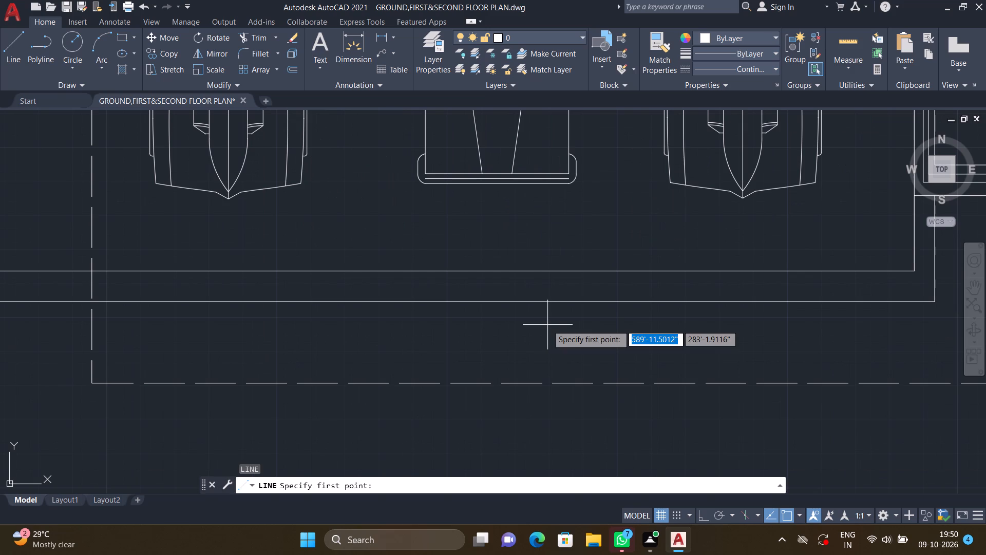
{"action": "key", "text": "F8"}
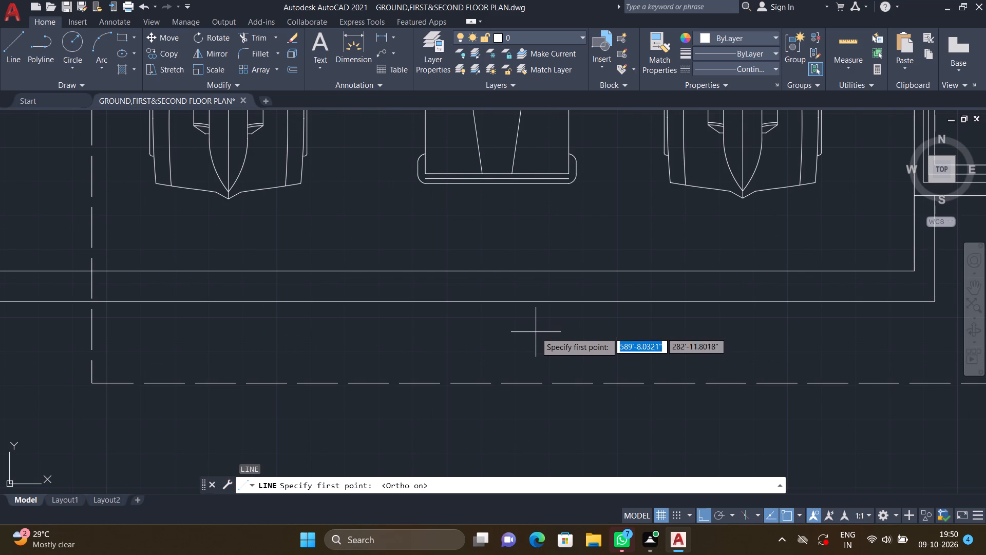
{"action": "scroll", "coordinate": [503, 349], "scroll_direction": "up", "scroll_amount": 2}
{"action": "scroll", "coordinate": [495, 343], "scroll_direction": "down", "scroll_amount": 1}
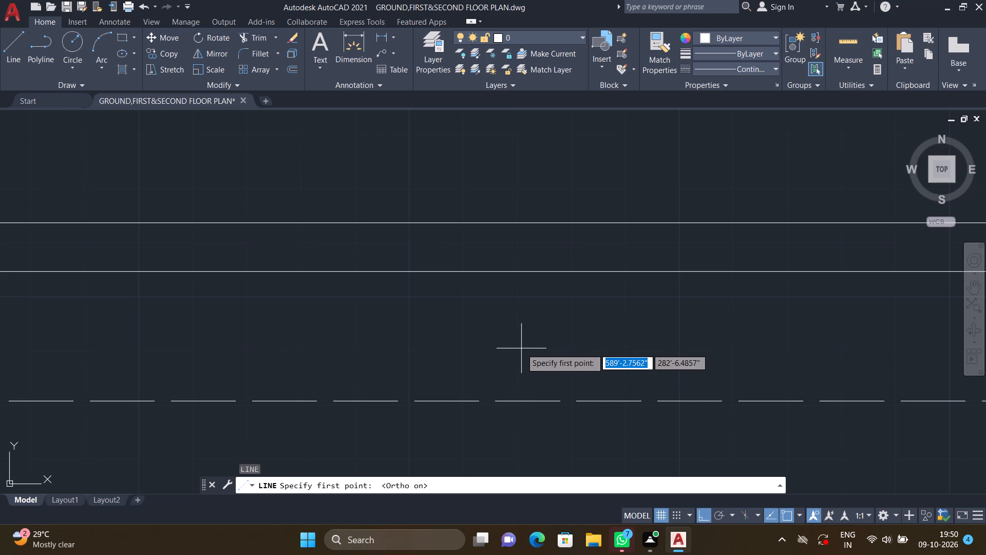
{"action": "left_click", "coordinate": [515, 348]}
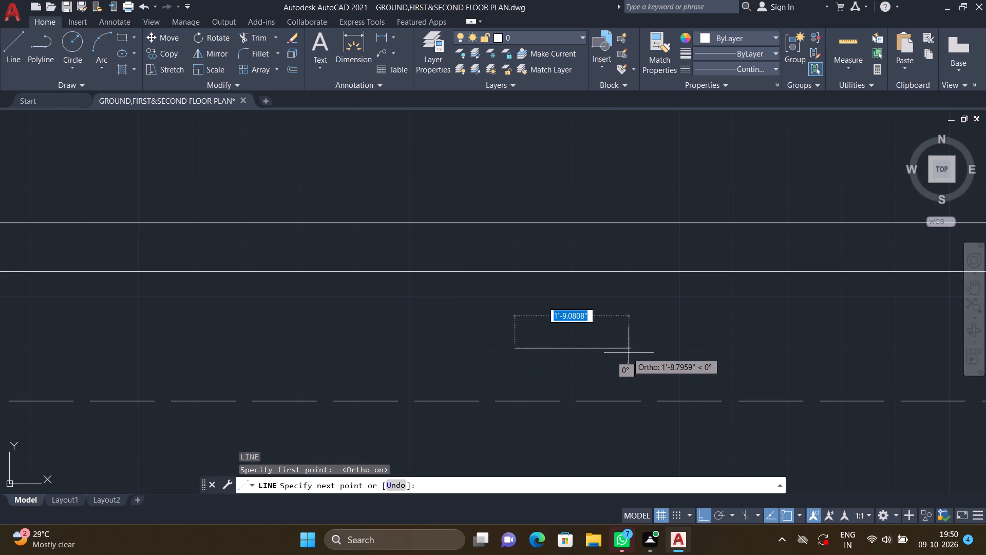
{"action": "left_click", "coordinate": [630, 350]}
{"action": "key", "text": "Return"}
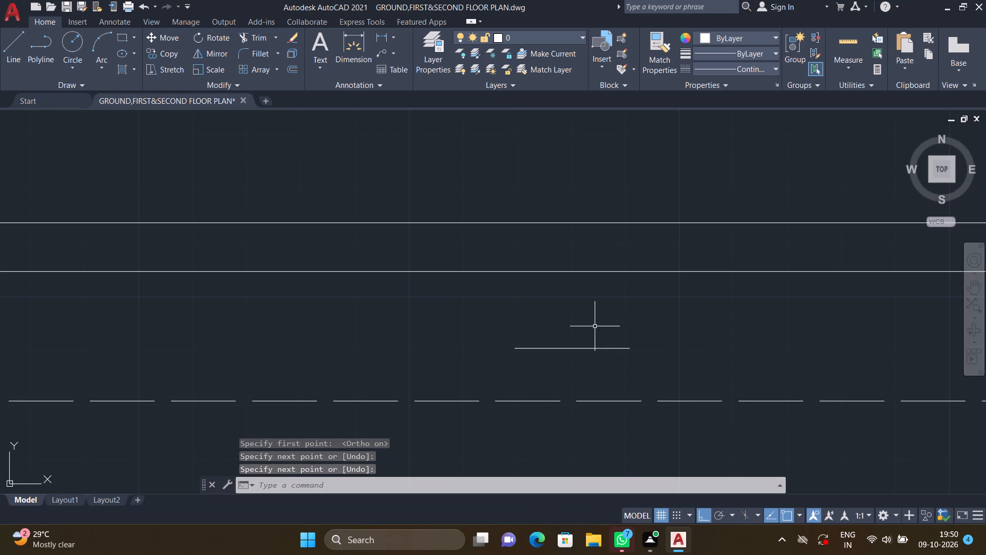
Turn Ortho off and draw two sloping lines from the base line's ends, closing a triangle that points toward the portico.
{"action": "key", "text": "F8"}
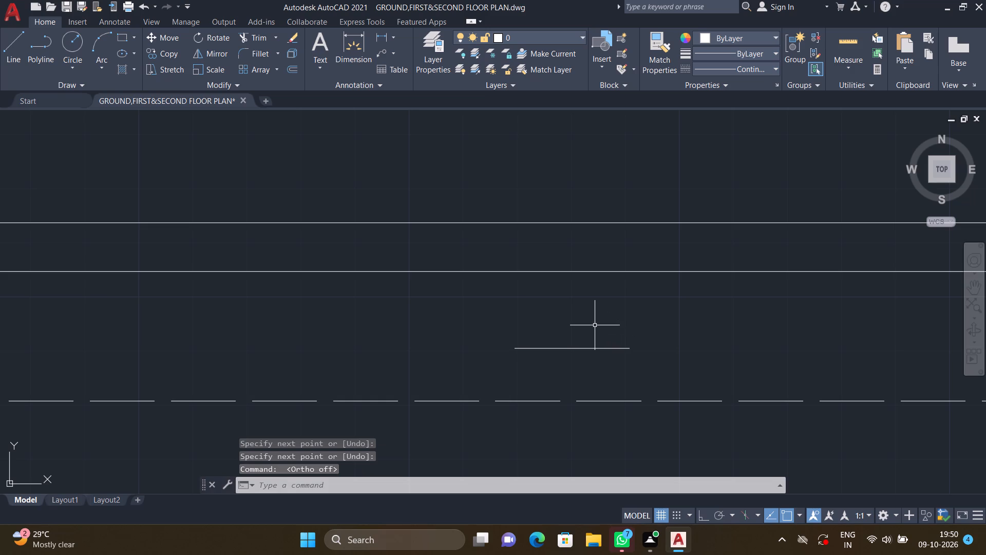
{"action": "key", "text": "l"}
{"action": "key", "text": "Return"}
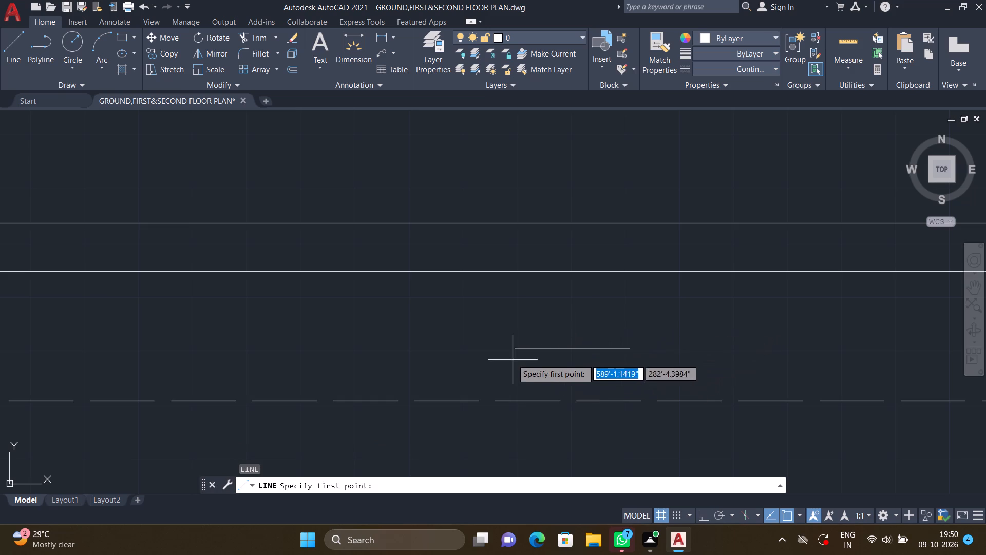
{"action": "double_click", "coordinate": [517, 348]}
{"action": "scroll", "coordinate": [568, 285], "scroll_direction": "up", "scroll_amount": 3}
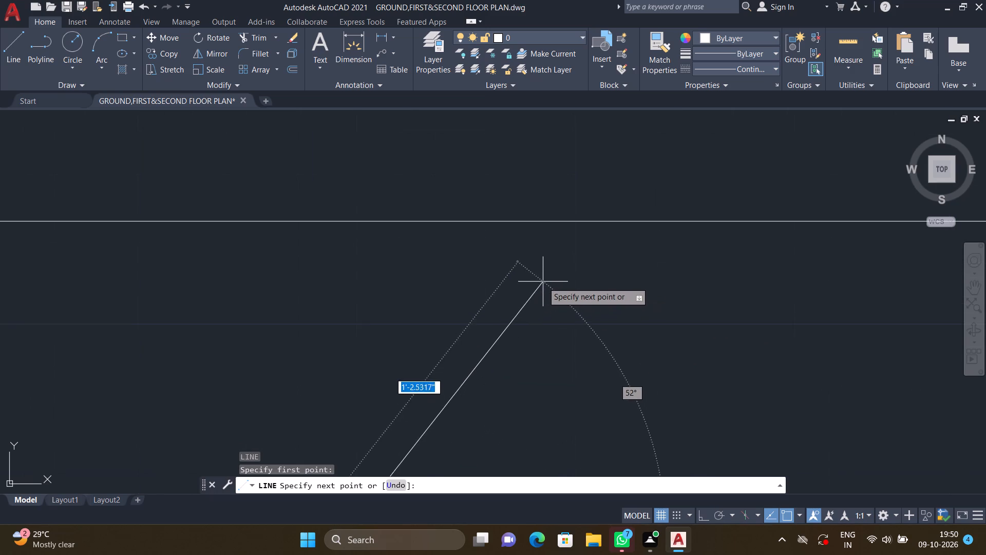
{"action": "scroll", "coordinate": [543, 282], "scroll_direction": "down", "scroll_amount": 2}
{"action": "left_click", "coordinate": [546, 273]}
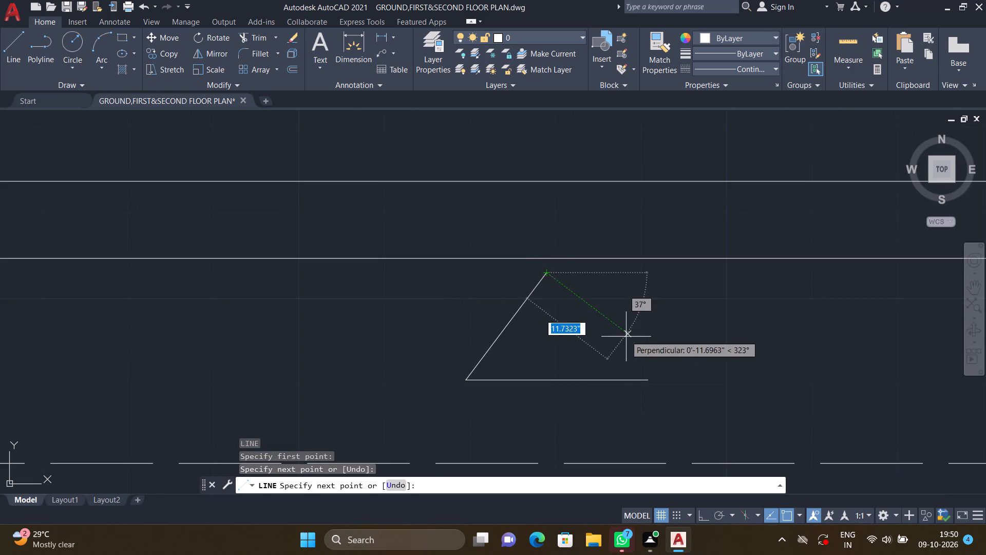
{"action": "left_click", "coordinate": [648, 383]}
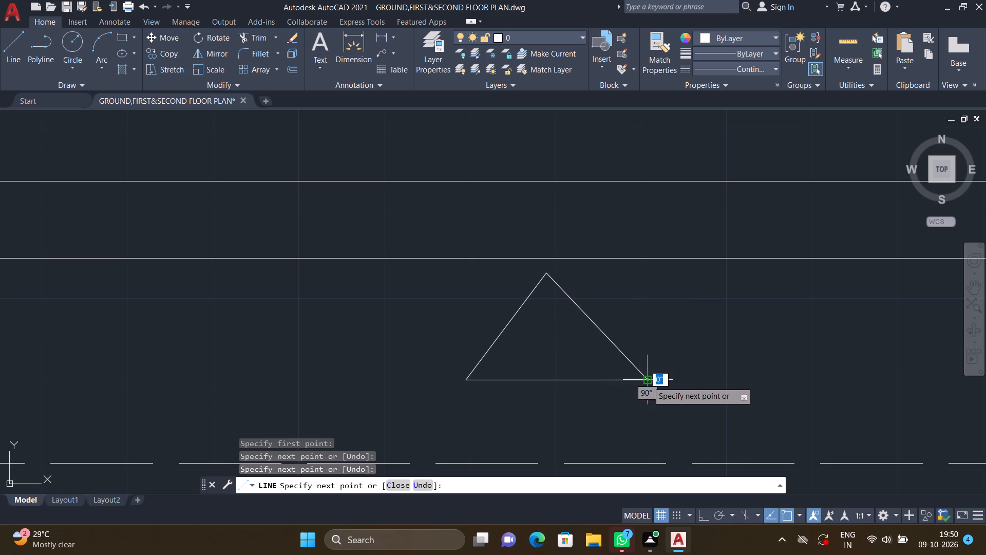
{"action": "key", "text": "Return"}
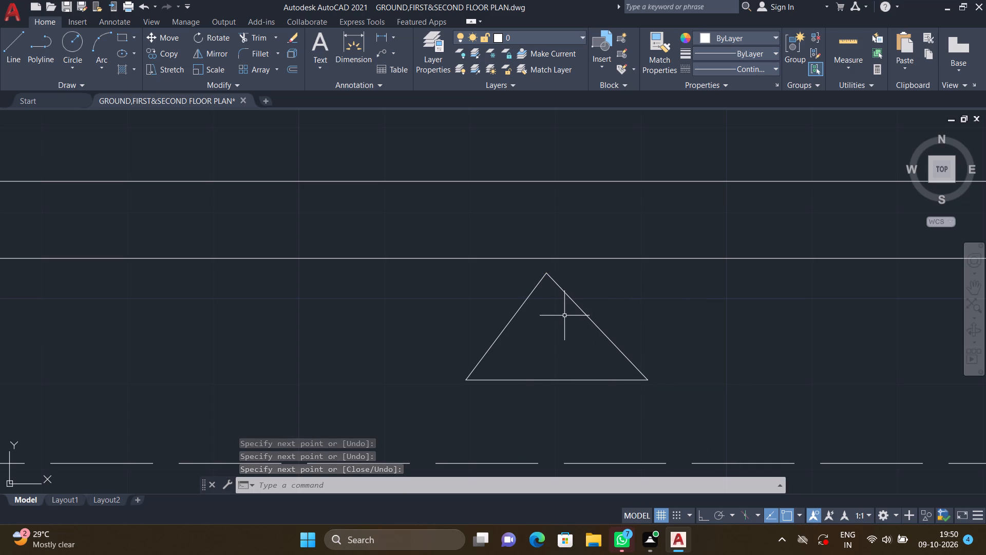
Start the Hatch command for filling the triangle in front of the portico.
{"action": "key", "text": "h"}
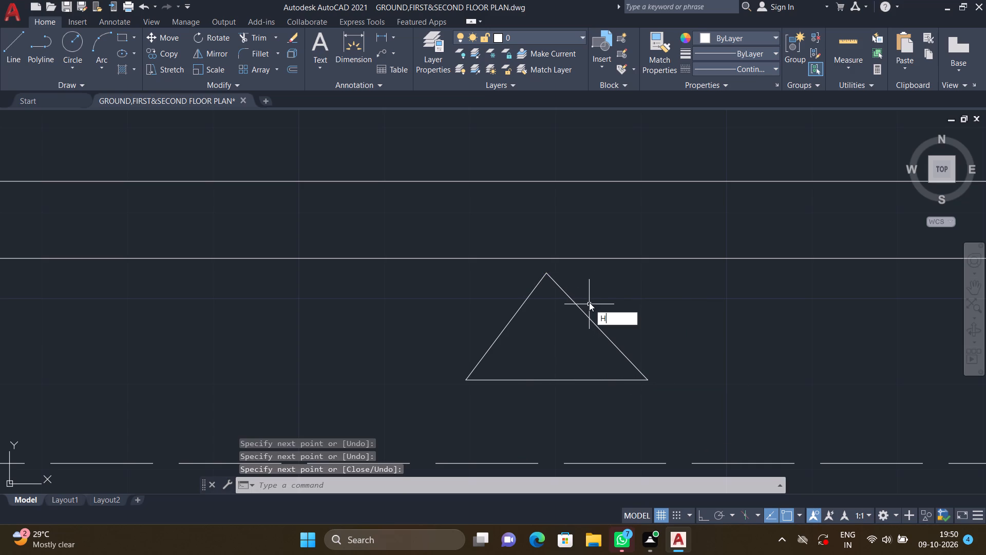
{"action": "key", "text": "Return"}
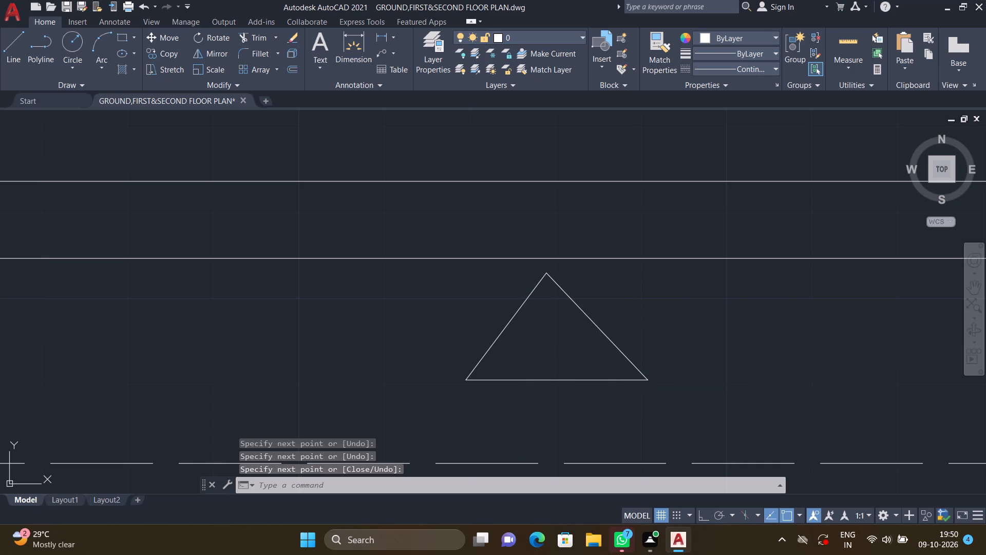
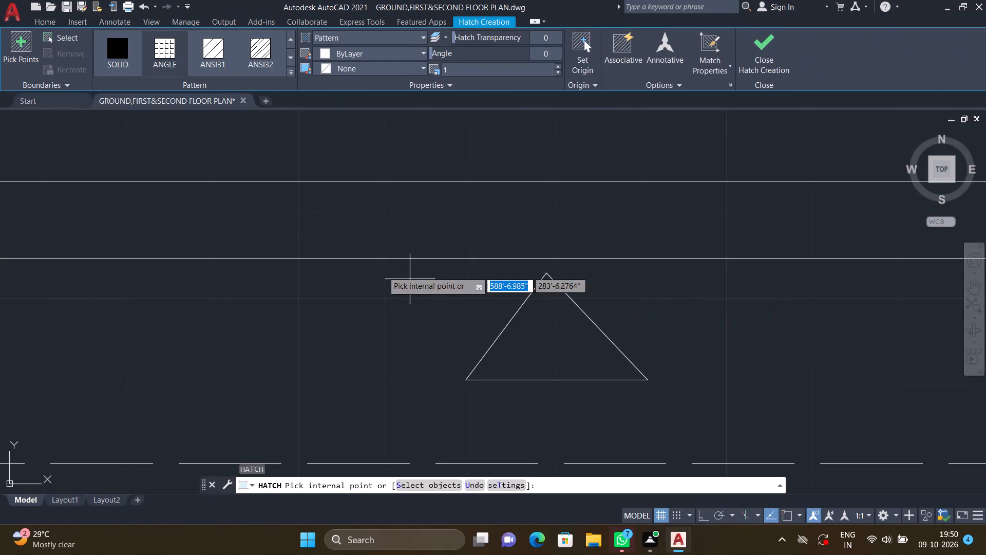
Fill the triangle in front of the portico with the SOLID hatch pattern.
{"action": "left_click", "coordinate": [127, 56]}
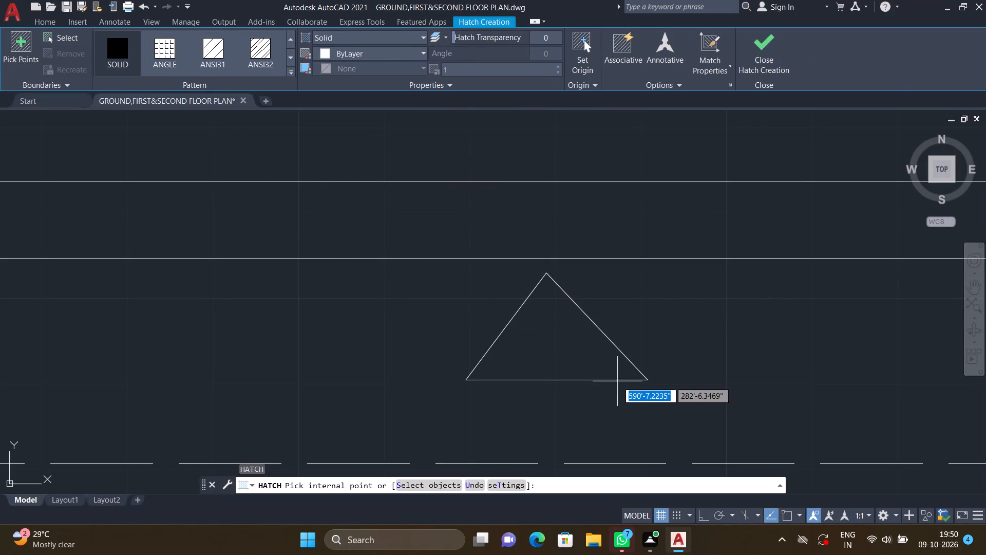
{"action": "left_click", "coordinate": [550, 342]}
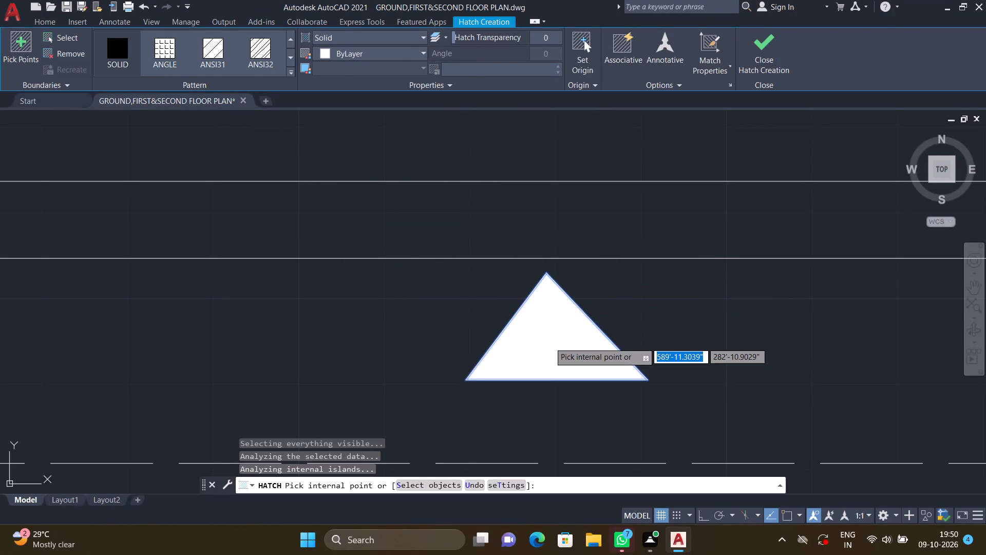
{"action": "key", "text": "Escape"}
Add the multiline text ENTRY just below the base of the solid triangle.
{"action": "scroll", "coordinate": [615, 316], "scroll_direction": "down", "scroll_amount": 2}
{"action": "middle_click_drag", "start_coordinate": [628, 336], "coordinate": [605, 313]}
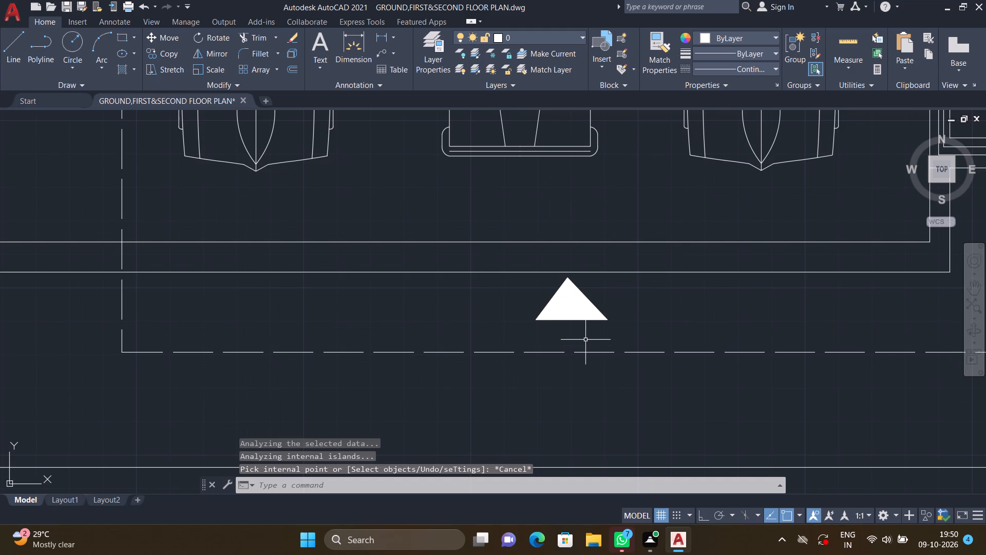
{"action": "scroll", "coordinate": [547, 334], "scroll_direction": "up", "scroll_amount": 2}
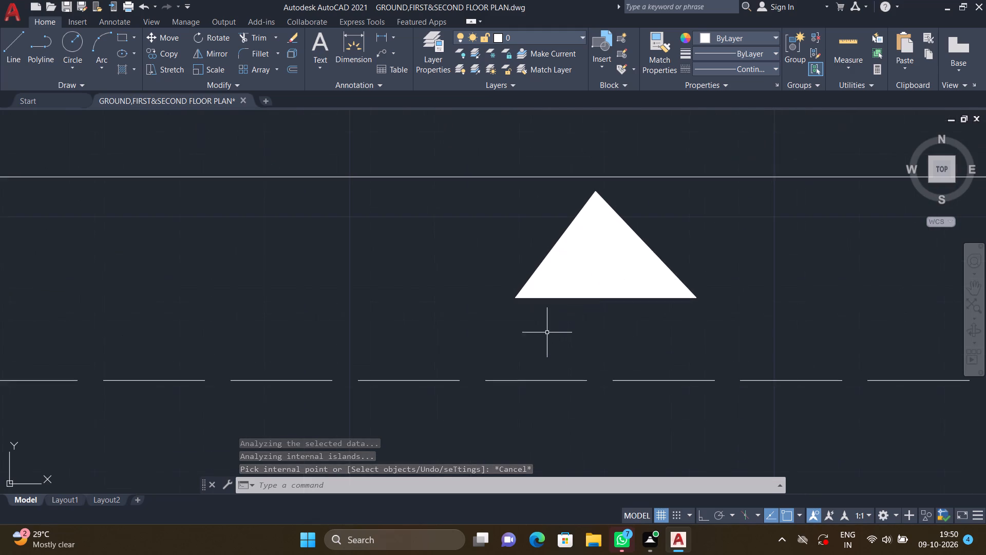
{"action": "type", "text": "MT"}
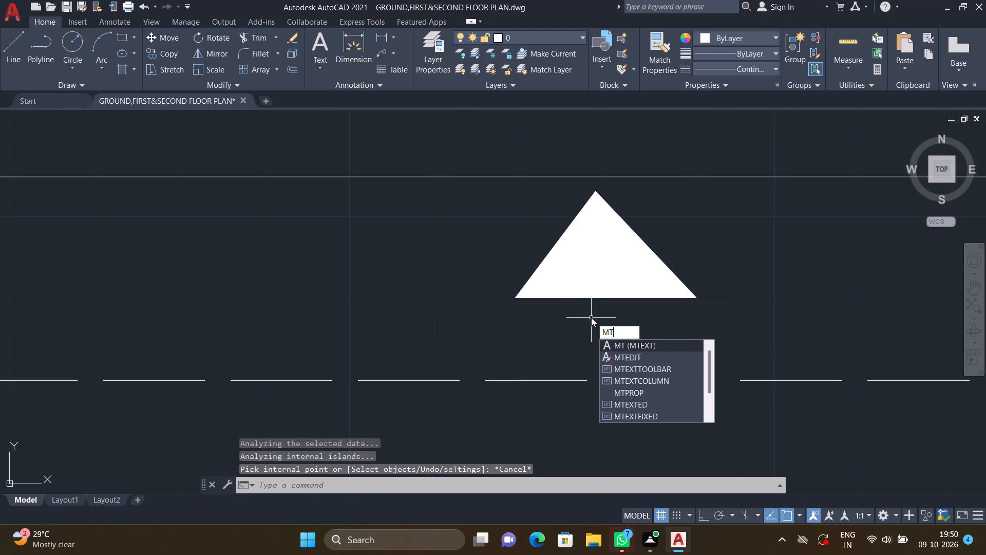
{"action": "key", "text": "Return"}
{"action": "left_click", "coordinate": [538, 312]}
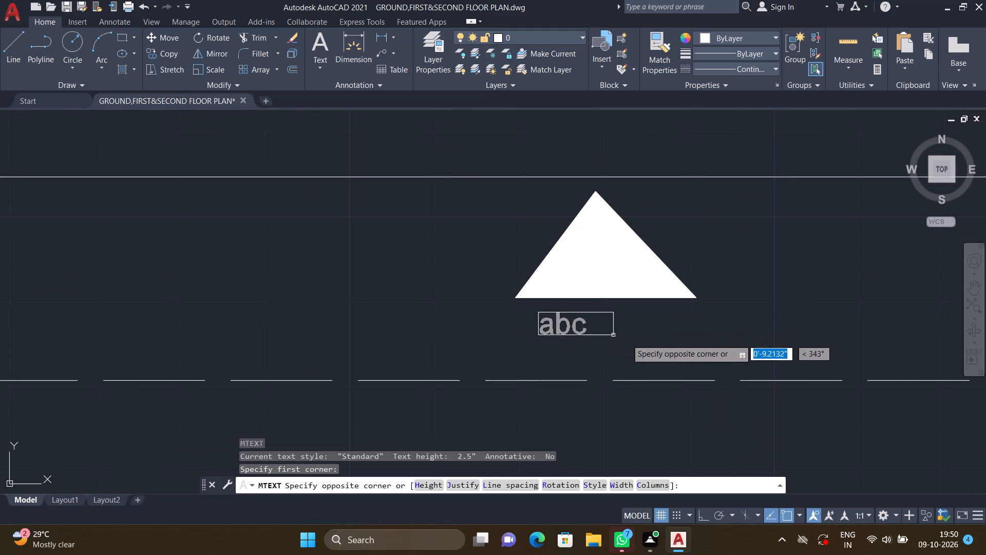
{"action": "left_click", "coordinate": [703, 355]}
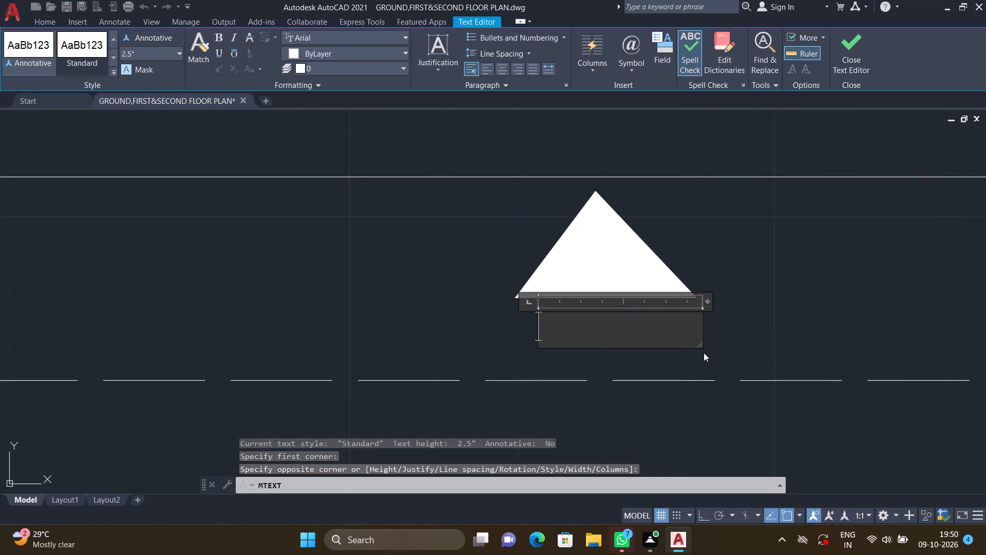
{"action": "type", "text": "ENTRY"}
{"action": "key", "text": "Return"}
{"action": "key", "text": "Escape"}
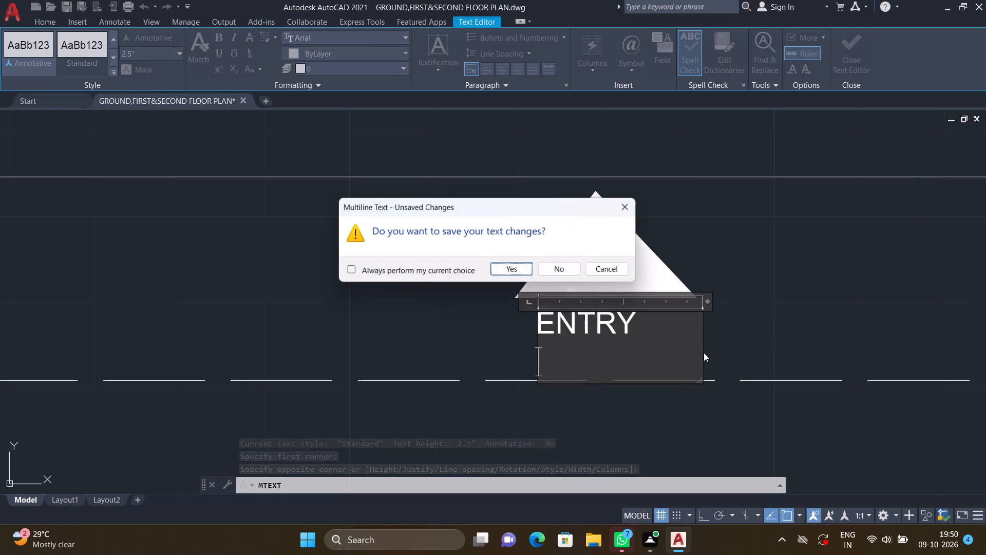
{"action": "left_click", "coordinate": [513, 273]}
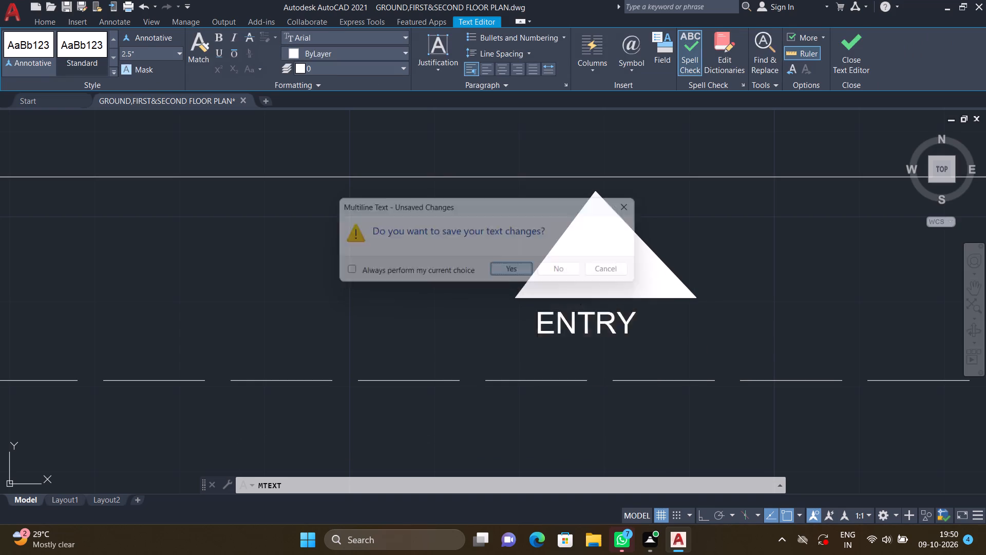
Move the ENTRY label slightly right and down to centre it under the triangle.
{"action": "scroll", "coordinate": [605, 296], "scroll_direction": "down", "scroll_amount": 1}
{"action": "scroll", "coordinate": [627, 320], "scroll_direction": "up", "scroll_amount": 2}
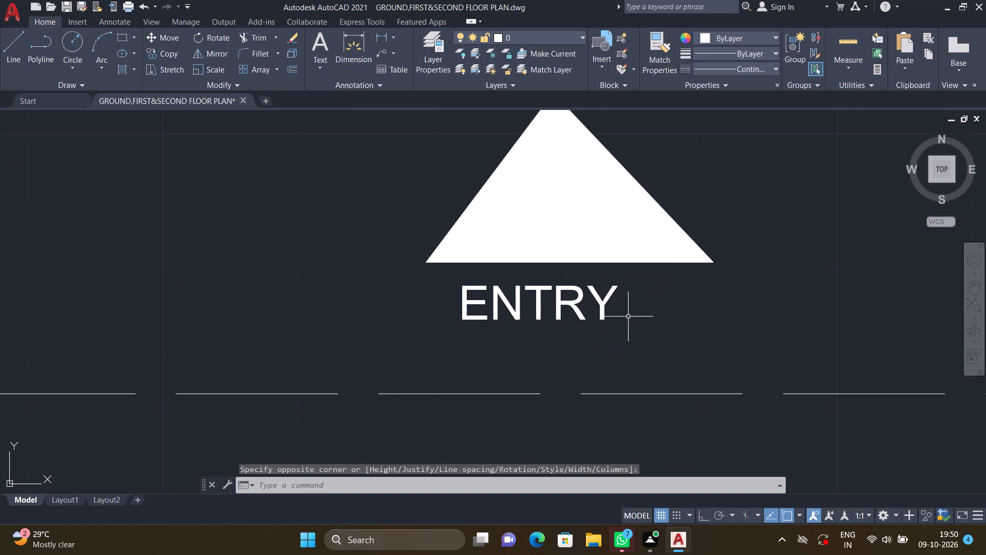
{"action": "key", "text": "m"}
{"action": "key", "text": "Return"}
{"action": "left_click", "coordinate": [605, 309]}
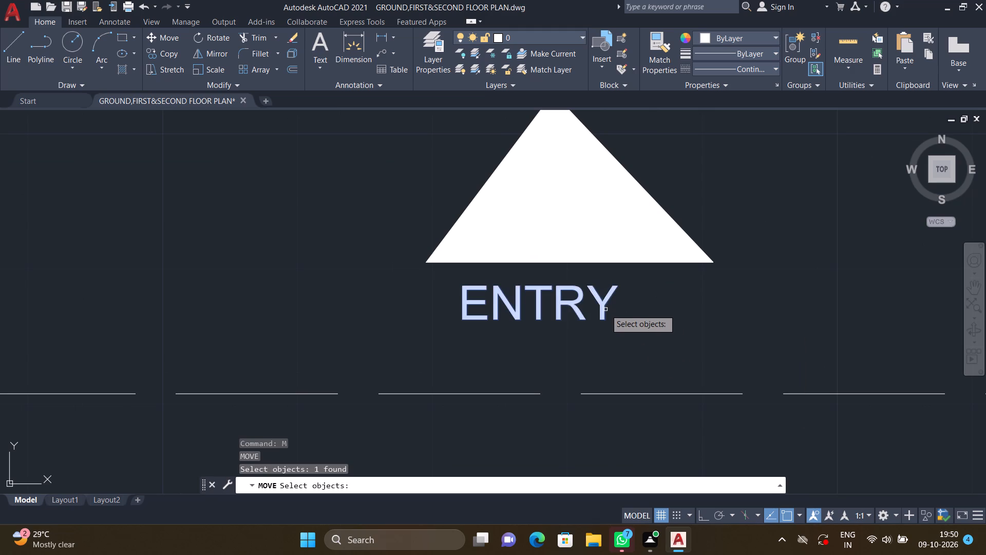
{"action": "key", "text": "Return"}
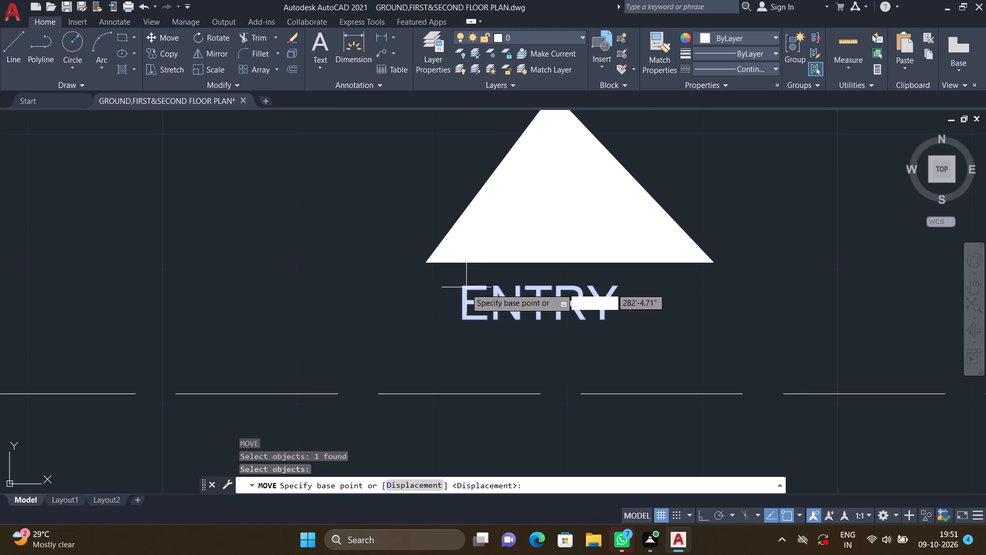
{"action": "left_click_drag", "start_coordinate": [464, 288], "coordinate": [469, 290]}
{"action": "left_click", "coordinate": [524, 296]}
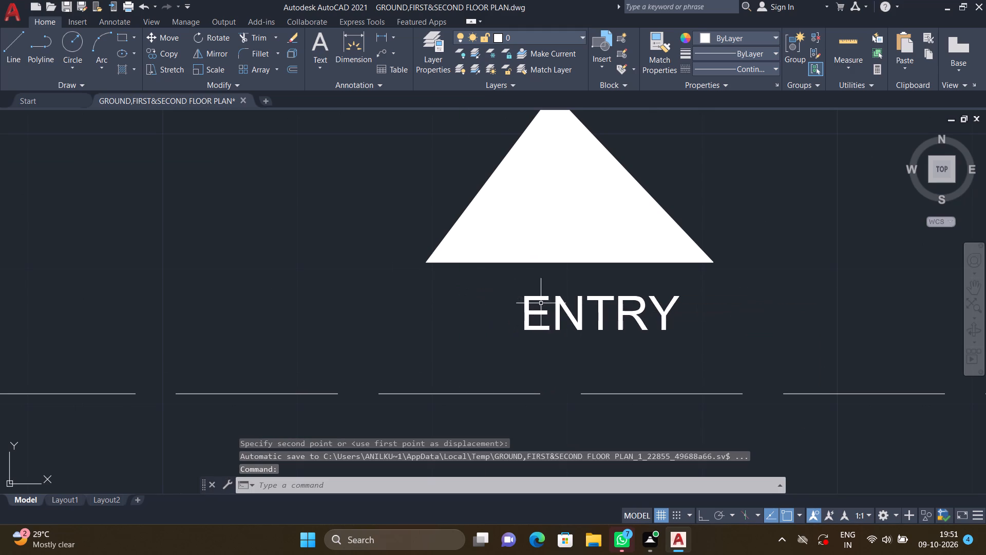
Add the multiline text GROUND FLOOR below the road strip at the front of the ground floor plan.
{"action": "scroll", "coordinate": [585, 316], "scroll_direction": "down", "scroll_amount": 8}
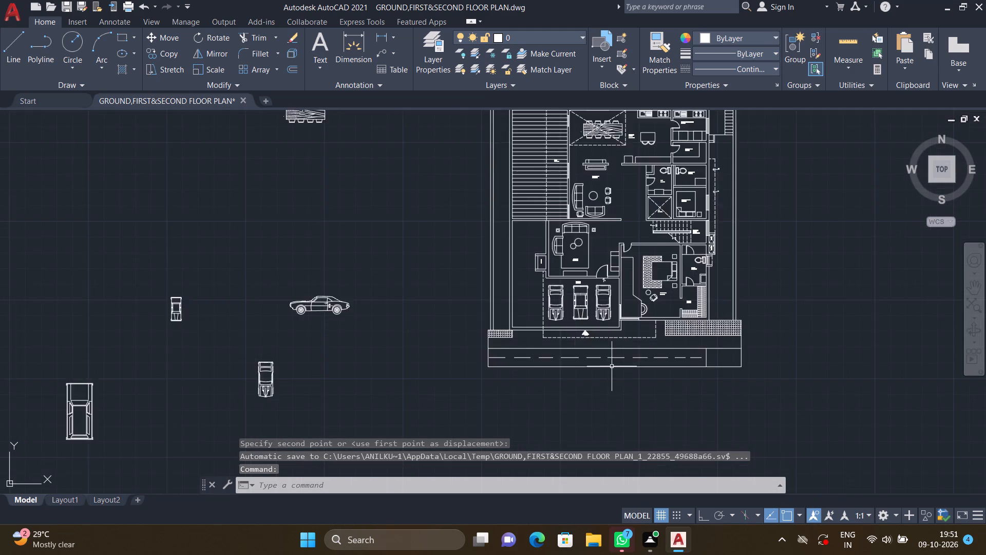
{"action": "scroll", "coordinate": [612, 367], "scroll_direction": "down", "scroll_amount": 1}
{"action": "middle_click_drag", "start_coordinate": [603, 376], "coordinate": [595, 354]}
{"action": "middle_click_drag", "start_coordinate": [604, 375], "coordinate": [579, 332]}
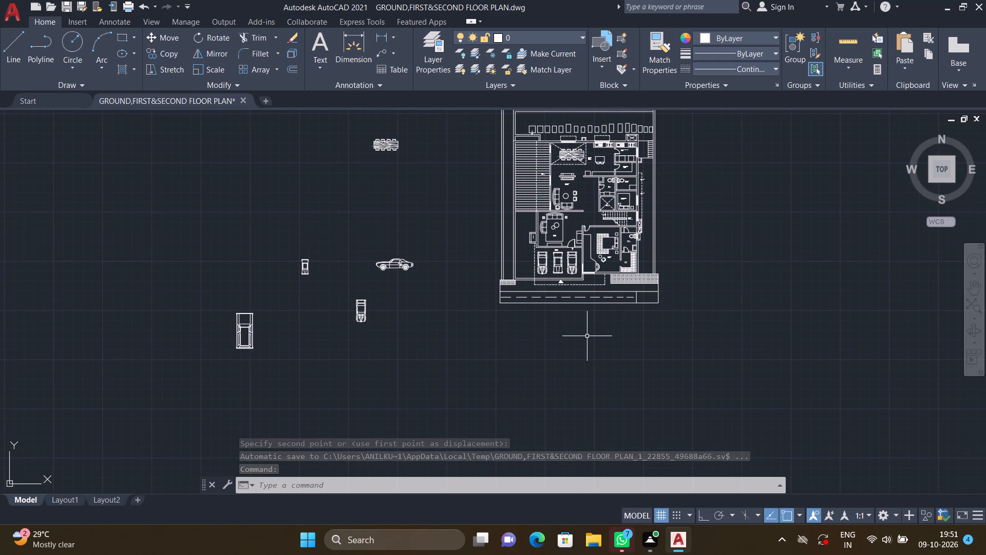
{"action": "scroll", "coordinate": [587, 334], "scroll_direction": "up", "scroll_amount": 2}
{"action": "type", "text": "MT"}
{"action": "key", "text": "Return"}
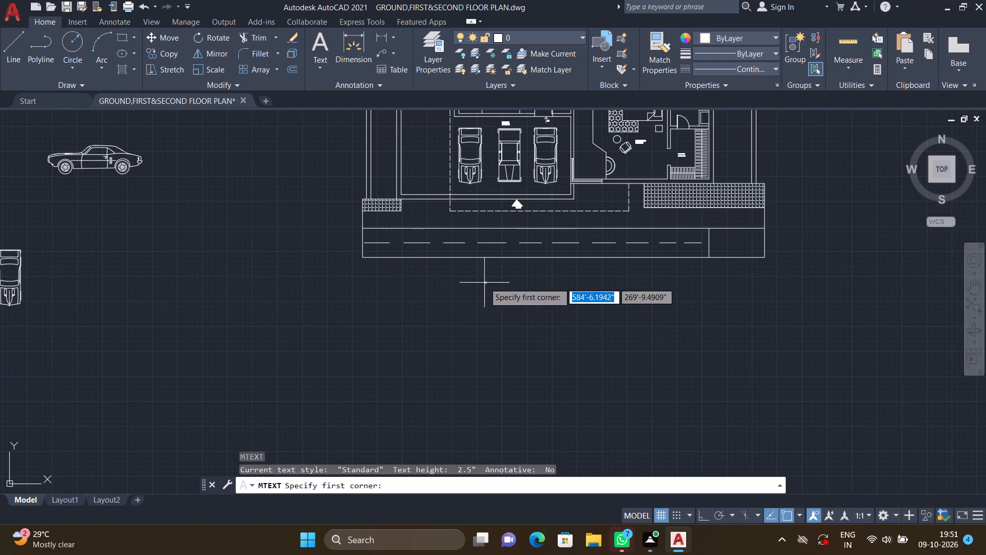
{"action": "left_click_drag", "start_coordinate": [484, 280], "coordinate": [487, 284]}
{"action": "left_click", "coordinate": [670, 326]}
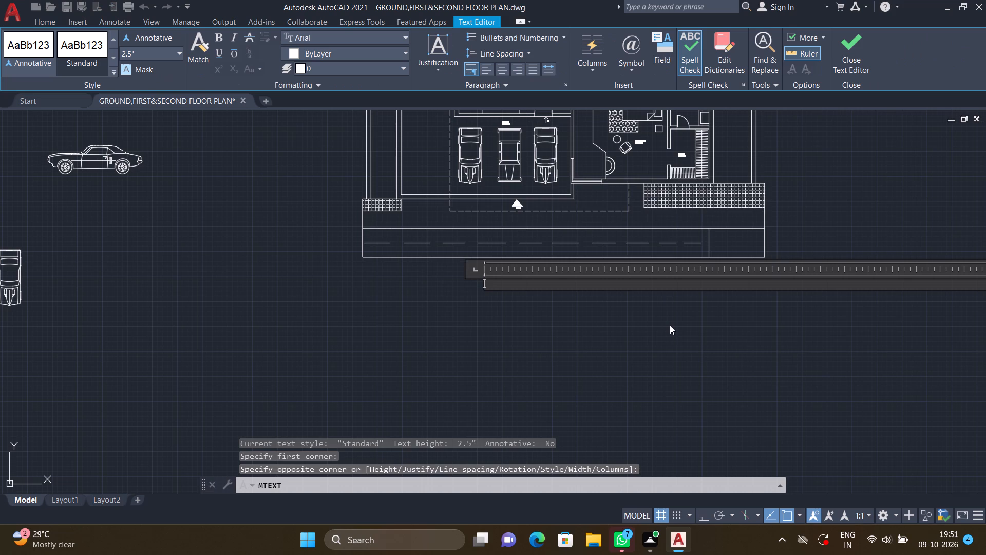
{"action": "type", "text": "GRO"}
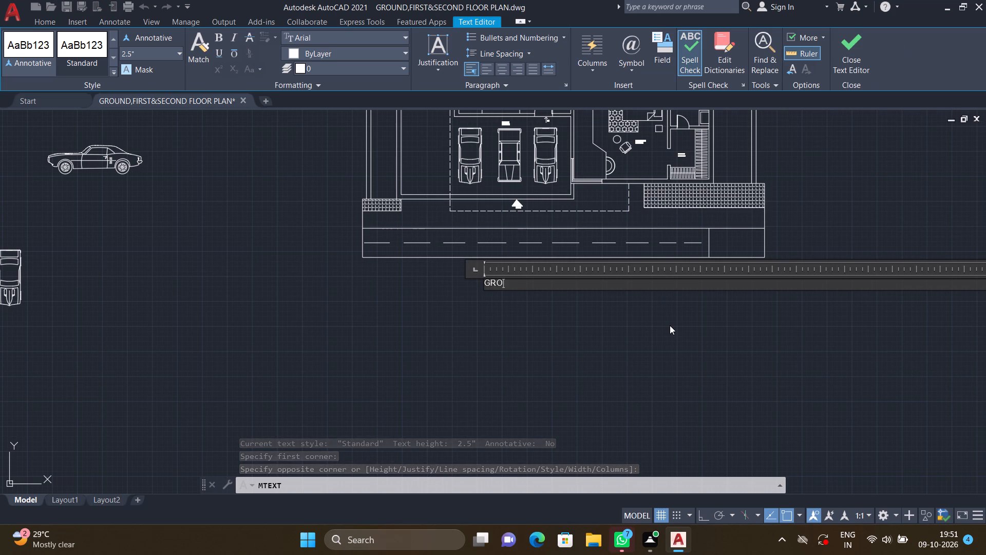
{"action": "type", "text": "UND"}
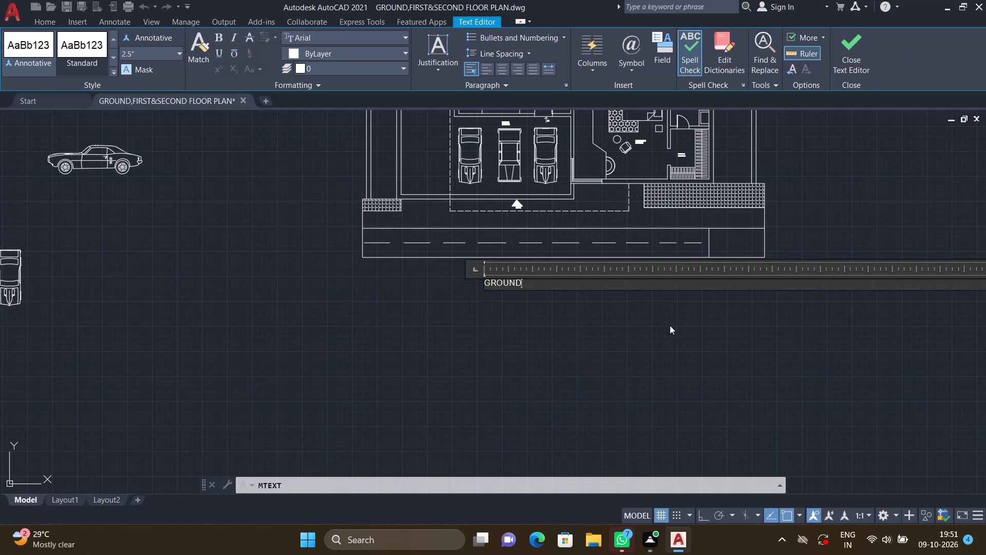
{"action": "key", "text": "space"}
{"action": "type", "text": "FLOOR"}
{"action": "key", "text": "Return"}
{"action": "key", "text": "Escape"}
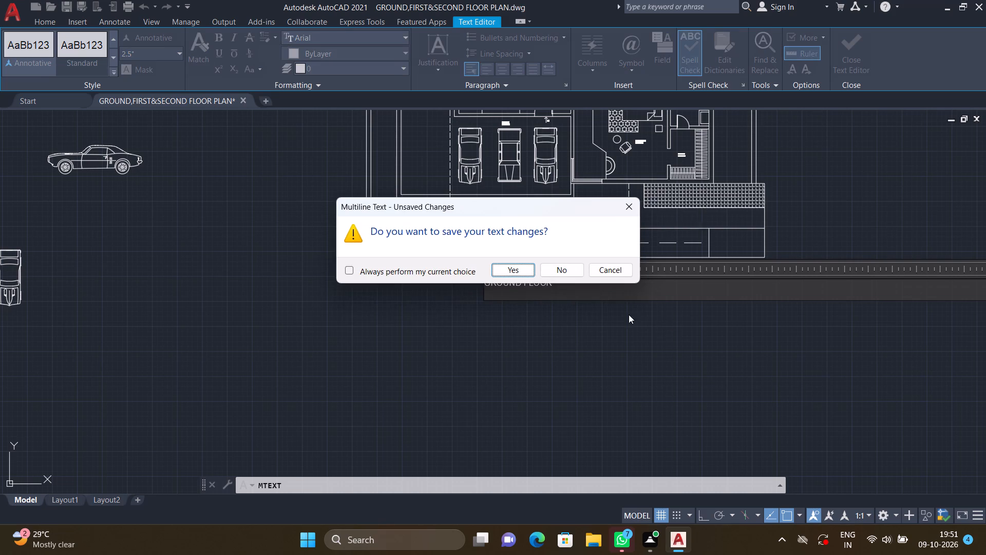
{"action": "left_click", "coordinate": [523, 269]}
Move the GROUND FLOOR title about 16' to the right, toward the middle of the plan's width below the road.
{"action": "scroll", "coordinate": [522, 294], "scroll_direction": "up", "scroll_amount": 2}
{"action": "key", "text": "m"}
{"action": "key", "text": "Return"}
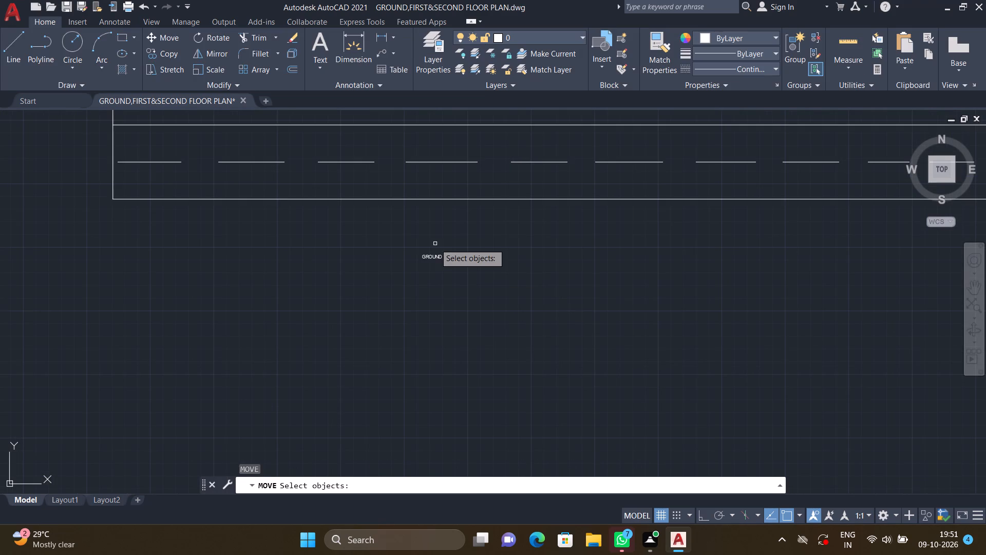
{"action": "left_click", "coordinate": [442, 253]}
{"action": "left_click", "coordinate": [443, 262]}
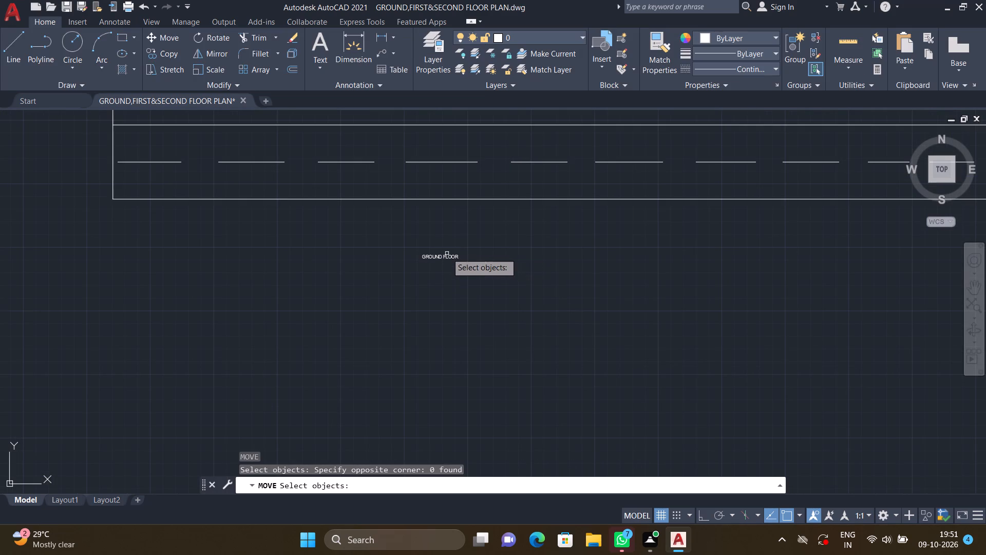
{"action": "left_click", "coordinate": [448, 260]}
{"action": "key", "text": "Return"}
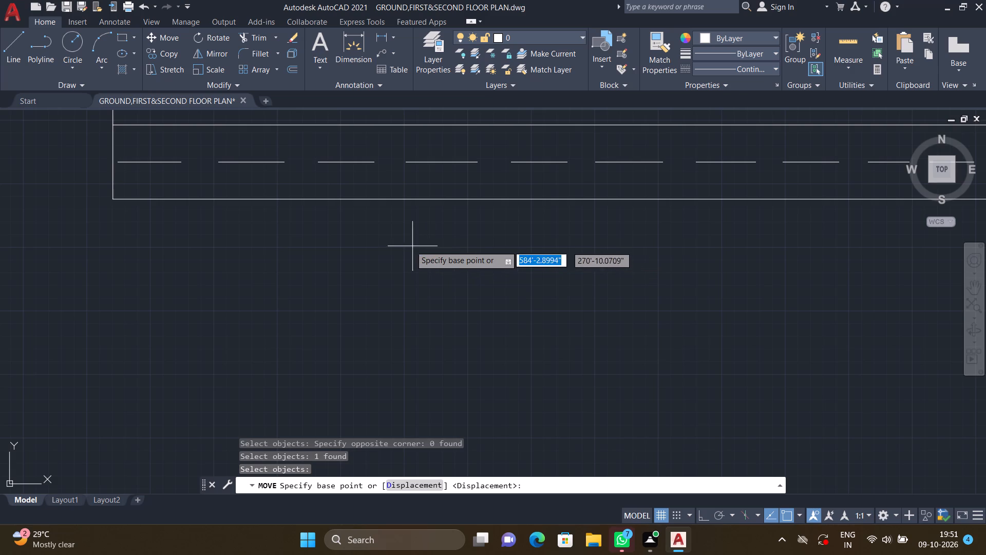
{"action": "scroll", "coordinate": [414, 253], "scroll_direction": "up", "scroll_amount": 3}
{"action": "left_click", "coordinate": [431, 261]}
{"action": "scroll", "coordinate": [495, 264], "scroll_direction": "down", "scroll_amount": 3}
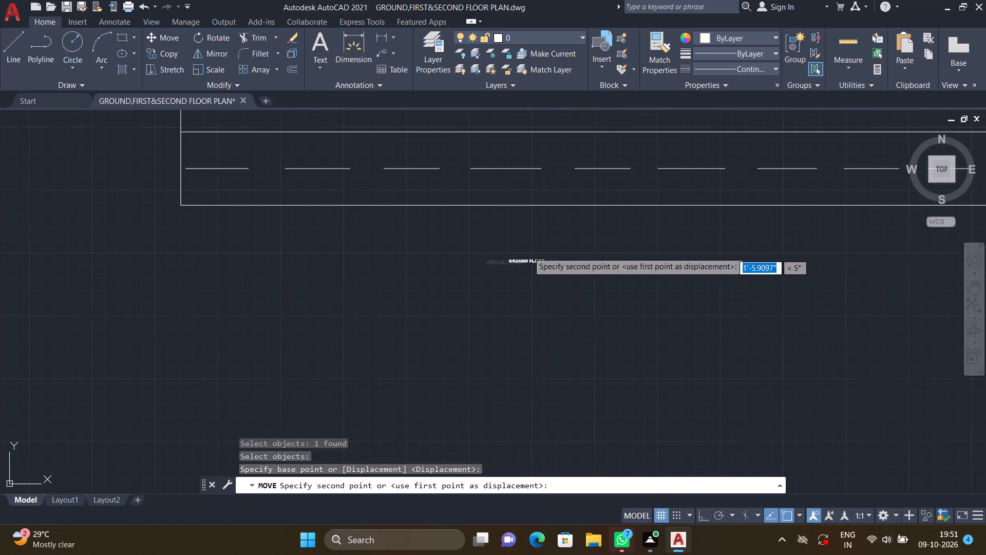
{"action": "scroll", "coordinate": [644, 265], "scroll_direction": "down", "scroll_amount": 4}
{"action": "middle_click_drag", "start_coordinate": [656, 284], "coordinate": [633, 279]}
{"action": "scroll", "coordinate": [629, 275], "scroll_direction": "up", "scroll_amount": 3}
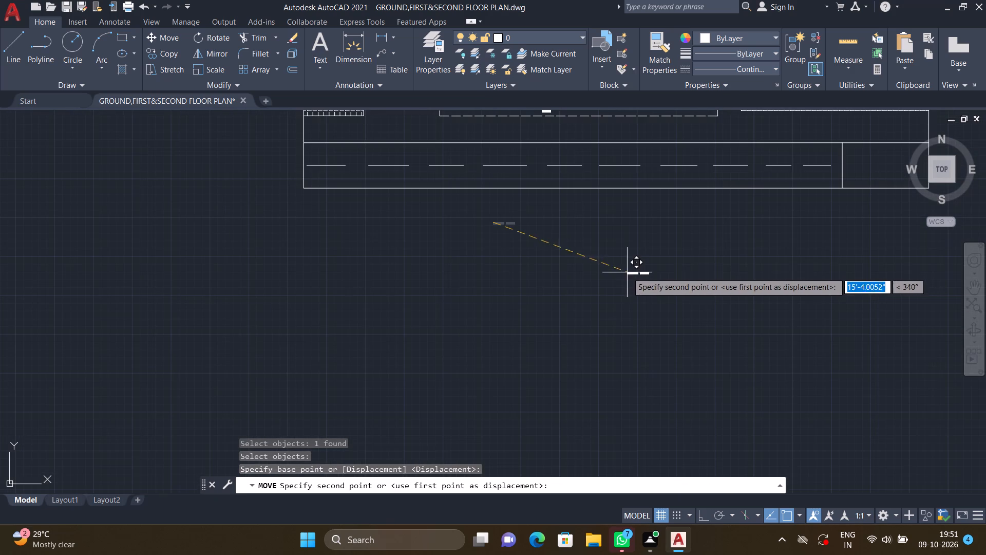
{"action": "left_click", "coordinate": [643, 237]}
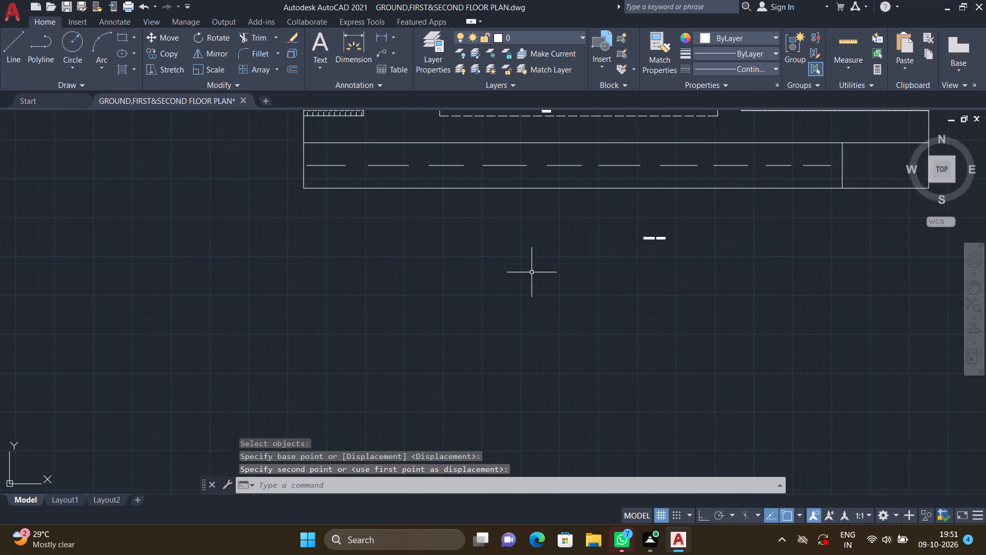
Erase the four spare car blocks lying in the empty area west of the ground floor plan.
{"action": "scroll", "coordinate": [532, 272], "scroll_direction": "down", "scroll_amount": 2}
{"action": "middle_click_drag", "start_coordinate": [435, 289], "coordinate": [527, 316]}
{"action": "scroll", "coordinate": [531, 319], "scroll_direction": "down", "scroll_amount": 2}
{"action": "left_click", "coordinate": [499, 353]}
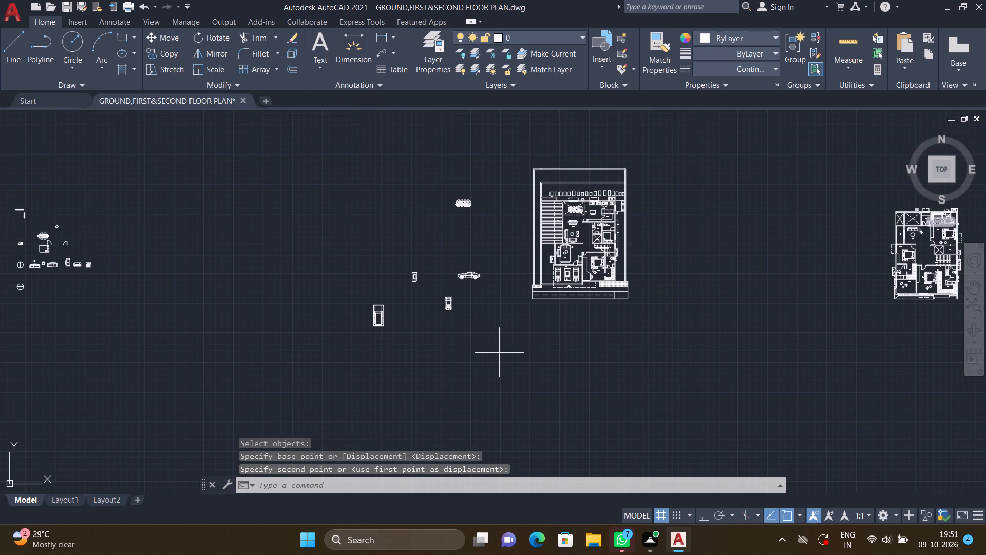
{"action": "left_click", "coordinate": [332, 238]}
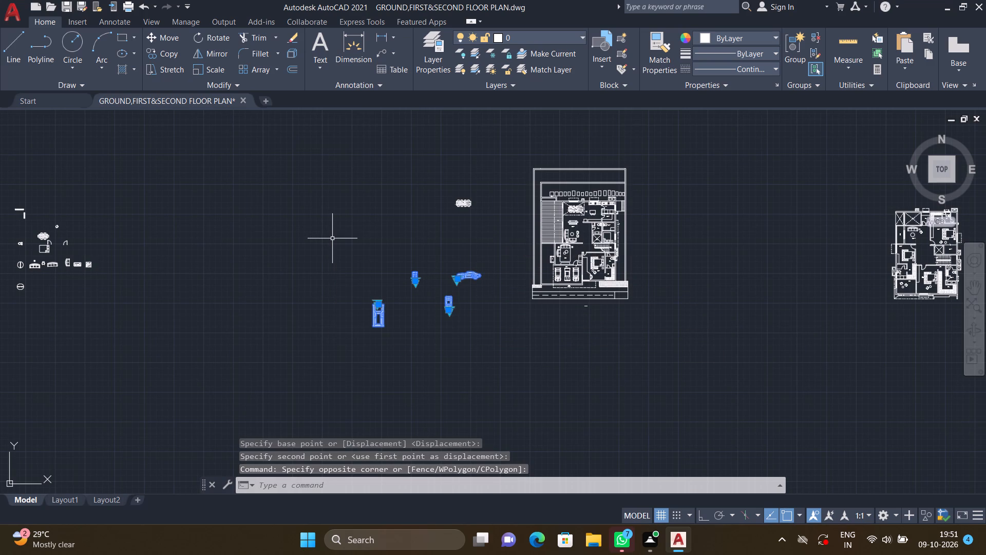
{"action": "key", "text": "Delete"}
{"action": "scroll", "coordinate": [383, 244], "scroll_direction": "down", "scroll_amount": 2}
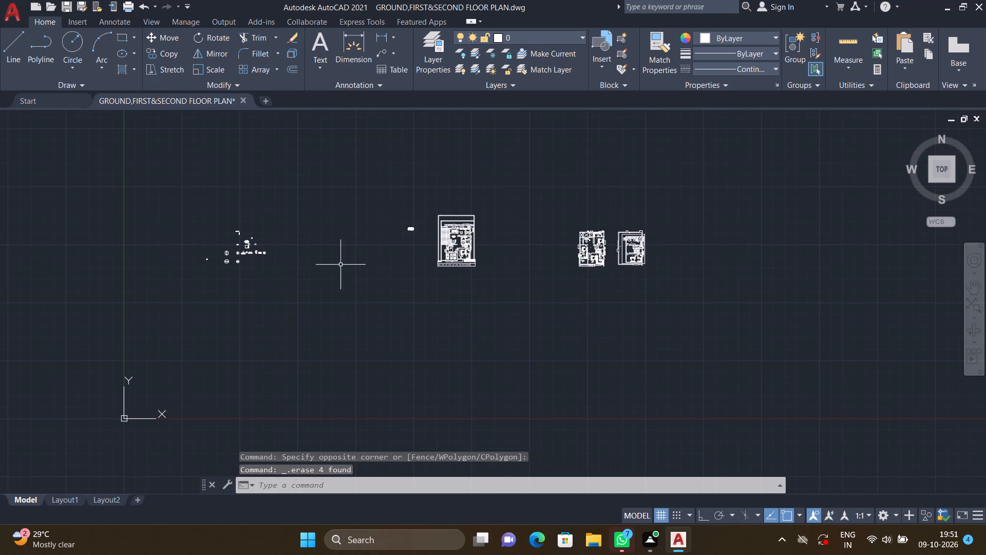
{"action": "middle_click_drag", "start_coordinate": [339, 265], "coordinate": [396, 267]}
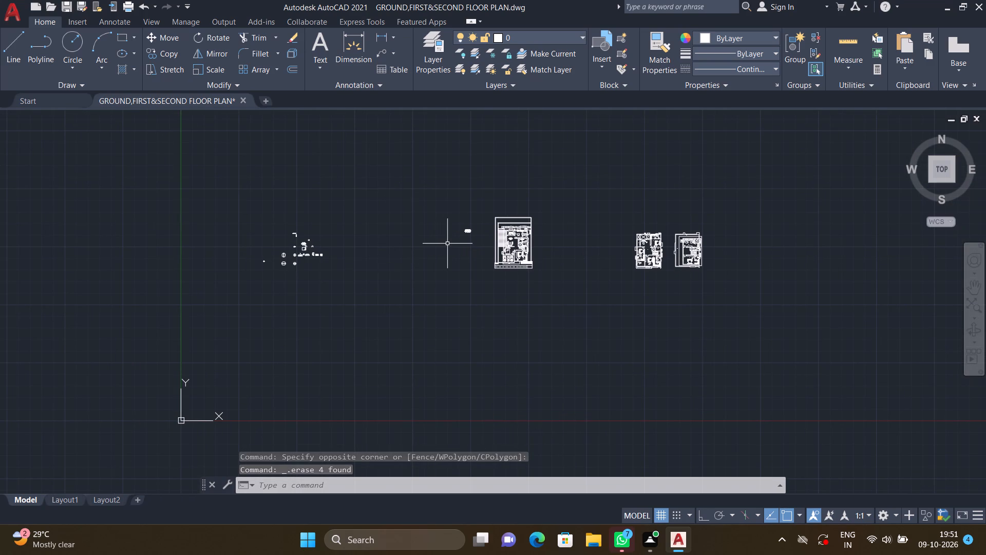
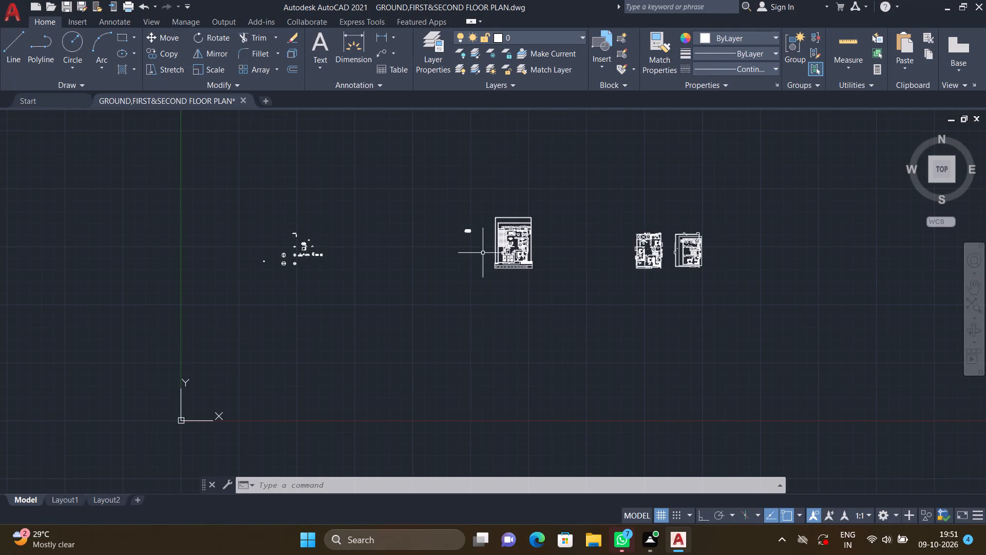
Move the ENTRY label about 2" to the left to centre it under the solid triangle.
{"action": "scroll", "coordinate": [485, 253], "scroll_direction": "up", "scroll_amount": 5}
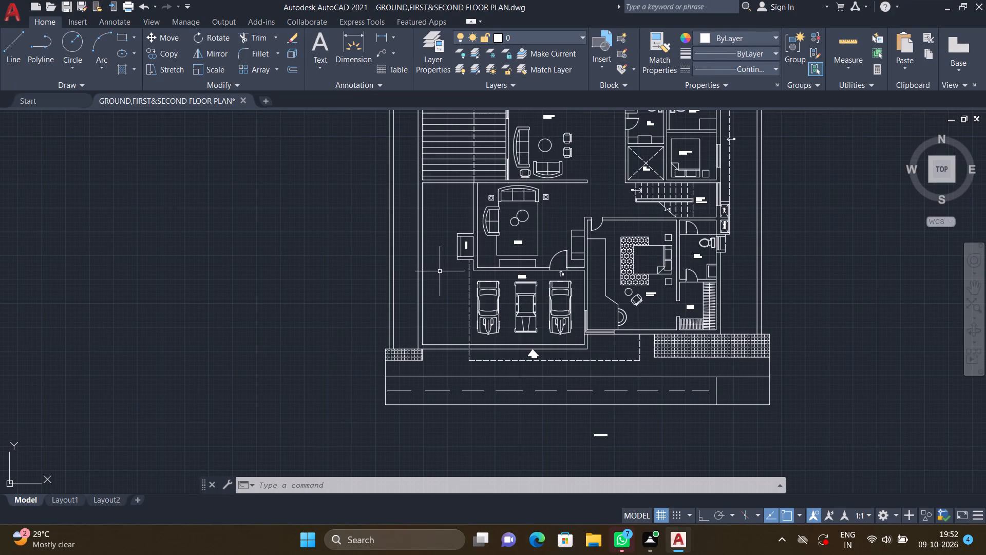
{"action": "scroll", "coordinate": [520, 347], "scroll_direction": "up", "scroll_amount": 3}
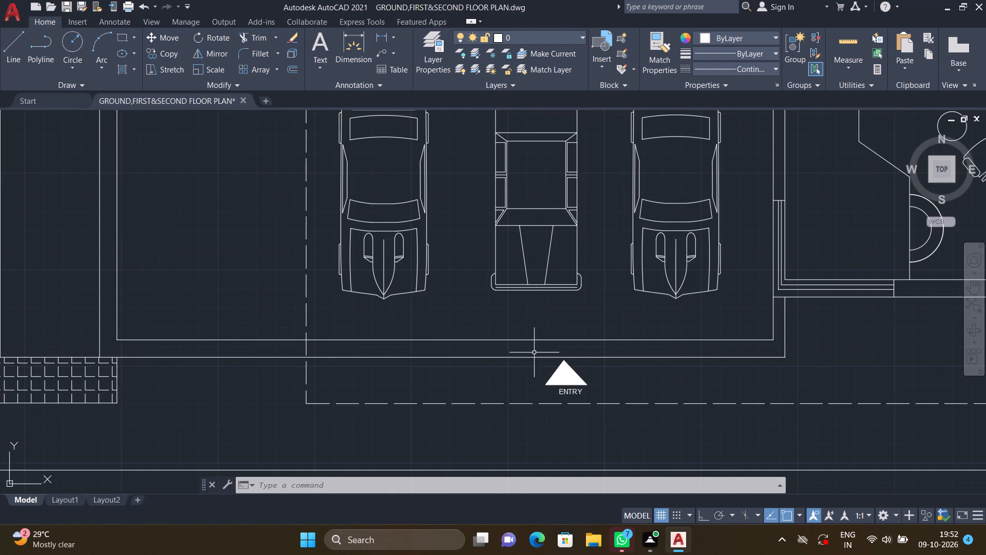
{"action": "middle_click_drag", "start_coordinate": [573, 392], "coordinate": [562, 360]}
{"action": "scroll", "coordinate": [563, 360], "scroll_direction": "up", "scroll_amount": 2}
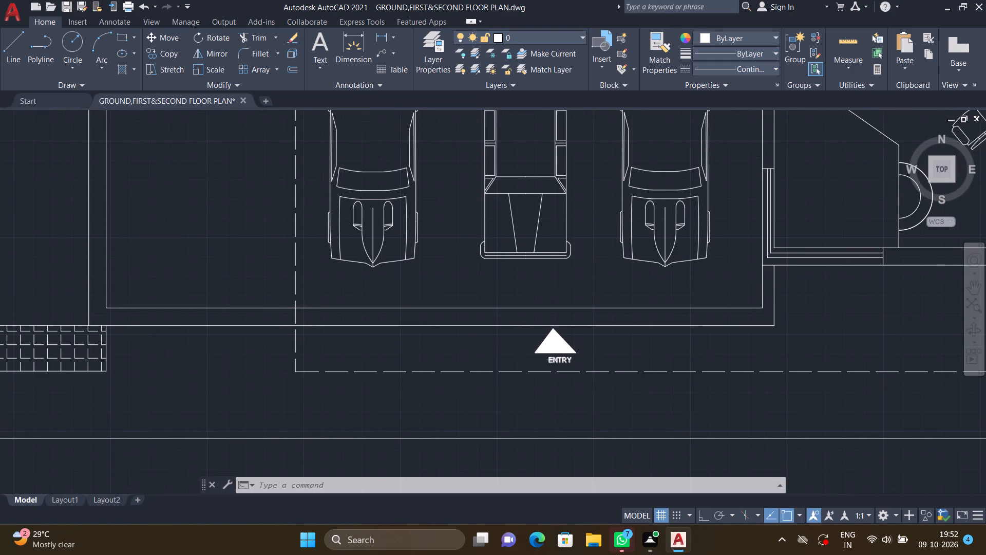
{"action": "scroll", "coordinate": [563, 360], "scroll_direction": "up", "scroll_amount": 2}
{"action": "key", "text": "m"}
{"action": "key", "text": "Return"}
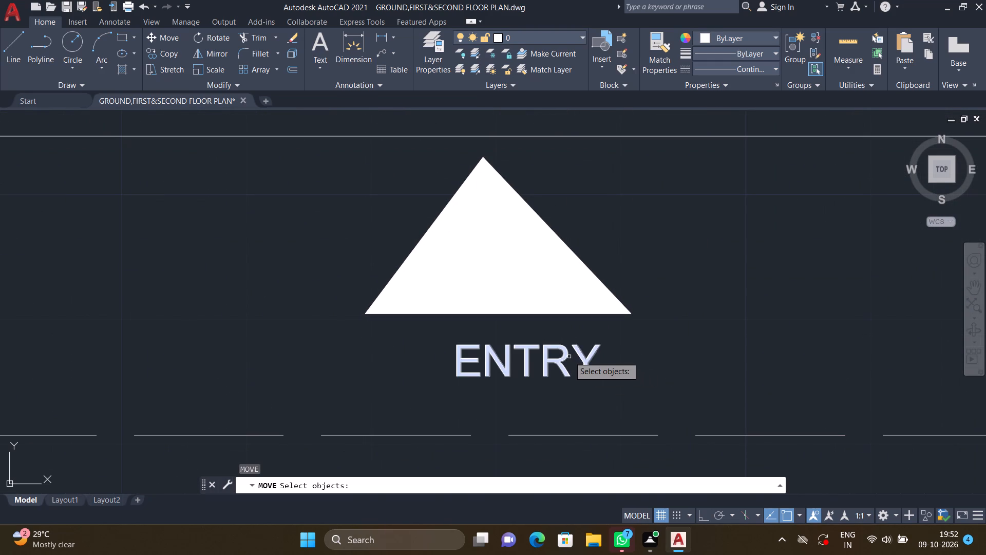
{"action": "left_click", "coordinate": [569, 357]}
{"action": "key", "text": "Return"}
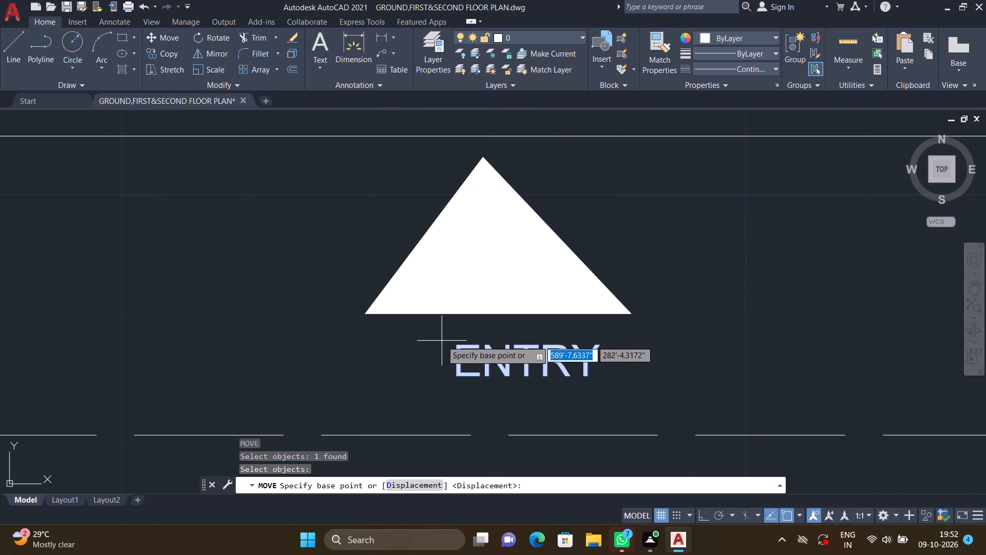
{"action": "left_click", "coordinate": [453, 345]}
{"action": "scroll", "coordinate": [442, 347], "scroll_direction": "up", "scroll_amount": 1}
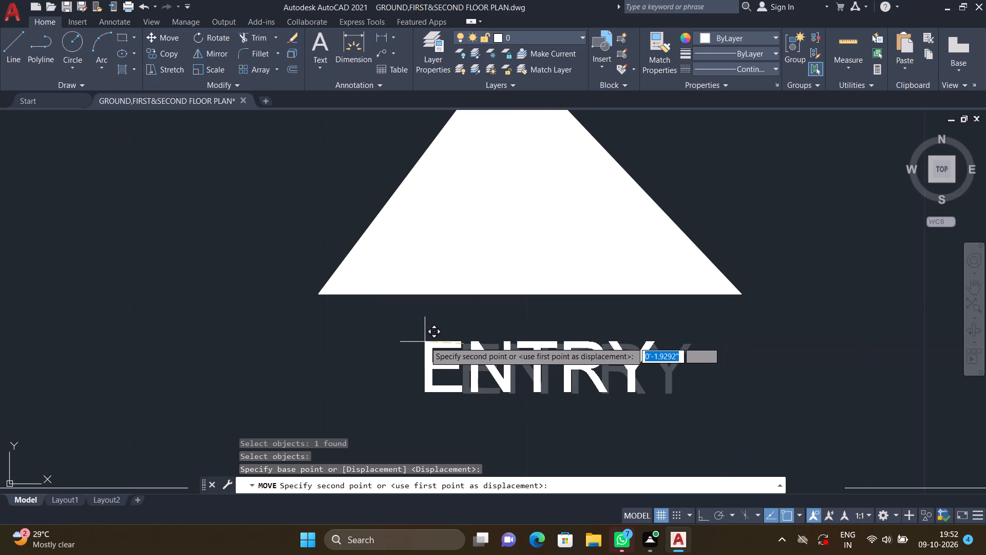
{"action": "left_click", "coordinate": [425, 342]}
Examine the leftover blocks west of the ground floor plan, the neighbouring floor plans and the plan's rear strip of rectangles.
{"action": "scroll", "coordinate": [526, 338], "scroll_direction": "down", "scroll_amount": 3}
{"action": "scroll", "coordinate": [611, 346], "scroll_direction": "down", "scroll_amount": 2}
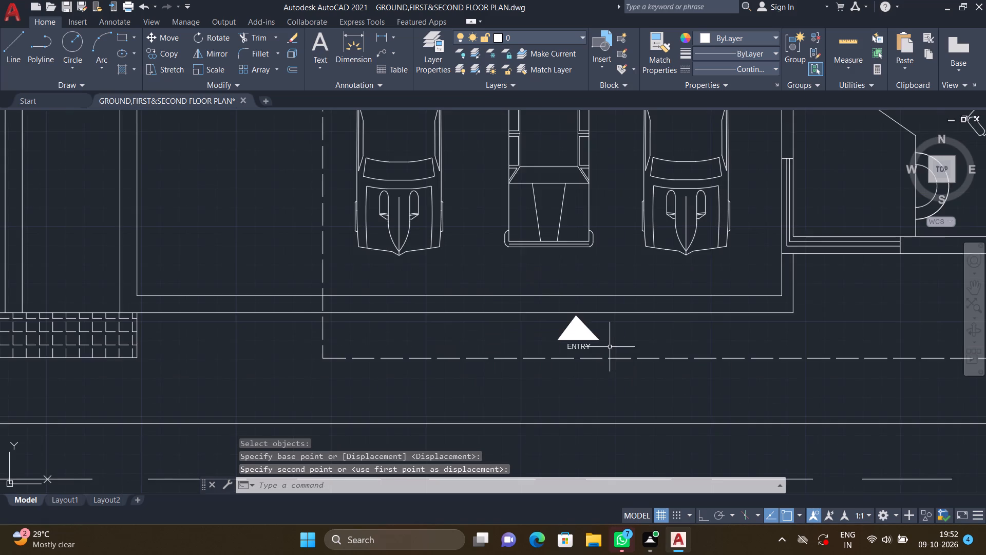
{"action": "scroll", "coordinate": [610, 347], "scroll_direction": "down", "scroll_amount": 3}
{"action": "scroll", "coordinate": [485, 352], "scroll_direction": "down", "scroll_amount": 3}
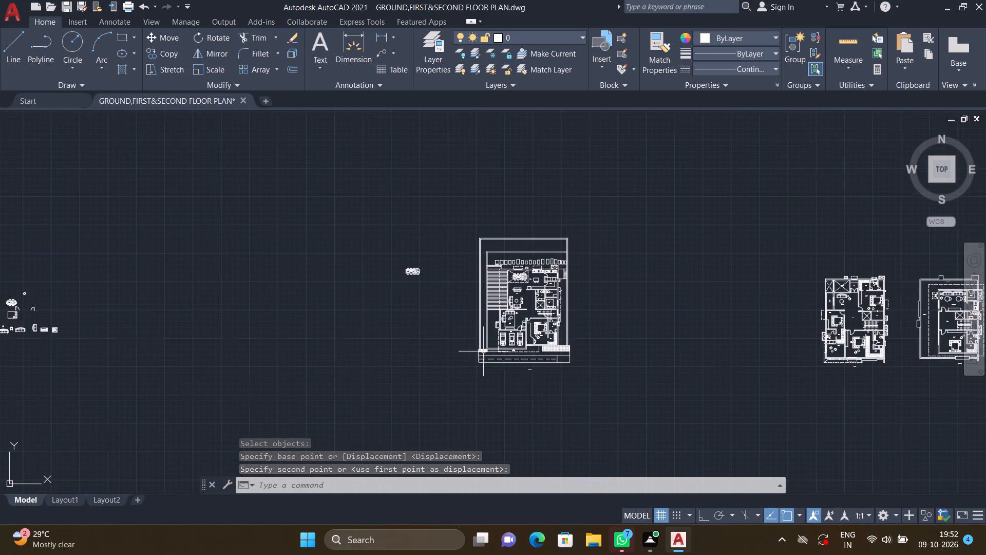
{"action": "middle_click_drag", "start_coordinate": [371, 329], "coordinate": [481, 330]}
{"action": "scroll", "coordinate": [532, 276], "scroll_direction": "up", "scroll_amount": 2}
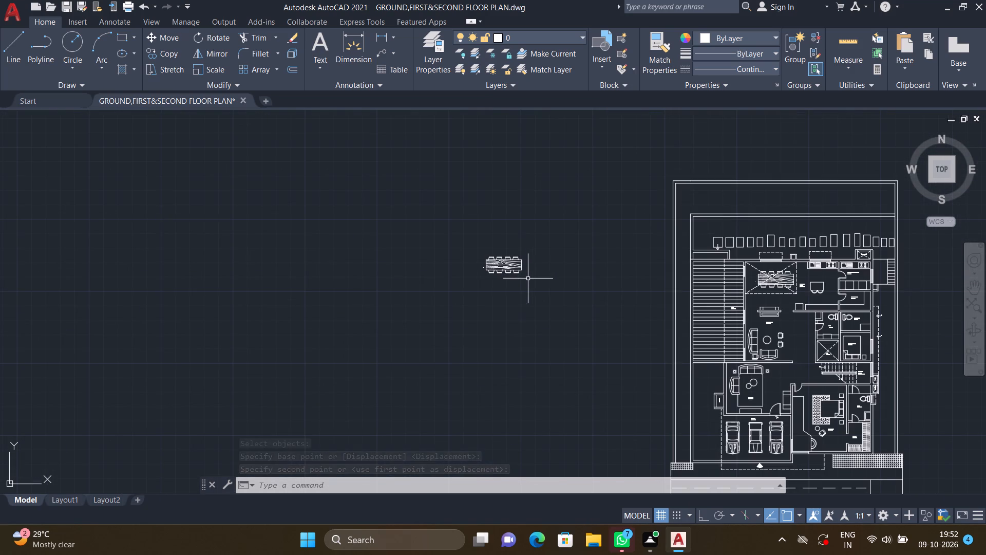
{"action": "scroll", "coordinate": [526, 278], "scroll_direction": "up", "scroll_amount": 2}
{"action": "middle_click_drag", "start_coordinate": [526, 286], "coordinate": [544, 351]}
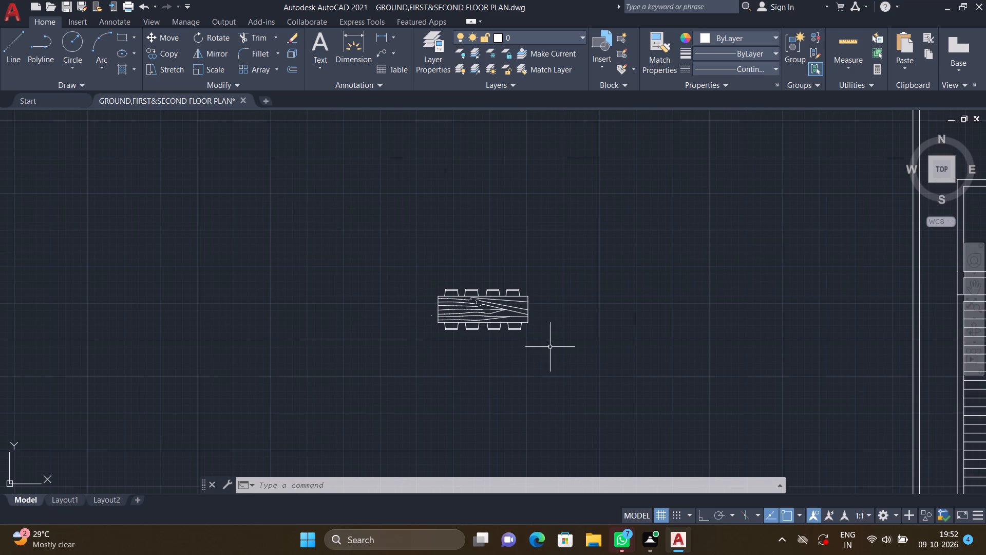
{"action": "scroll", "coordinate": [427, 335], "scroll_direction": "down", "scroll_amount": 2}
{"action": "middle_click_drag", "start_coordinate": [352, 337], "coordinate": [368, 332]}
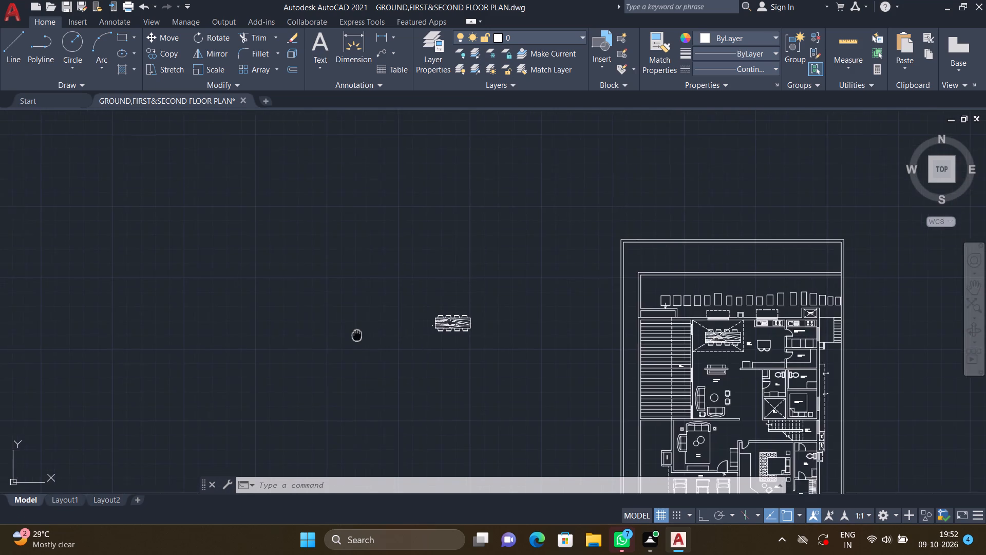
{"action": "middle_click_drag", "start_coordinate": [368, 332], "coordinate": [528, 287]}
{"action": "scroll", "coordinate": [528, 287], "scroll_direction": "down", "scroll_amount": 3}
{"action": "middle_click_drag", "start_coordinate": [391, 335], "coordinate": [499, 308]}
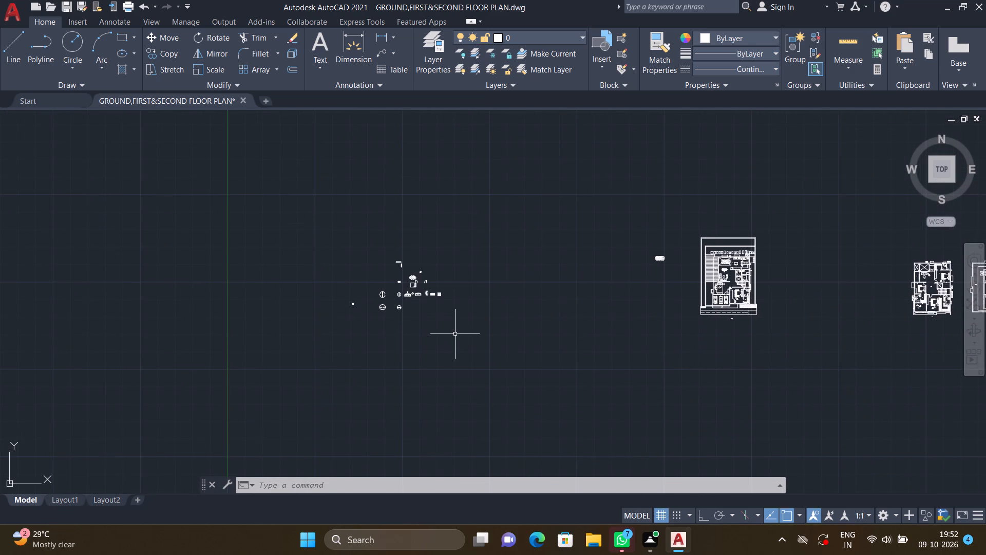
{"action": "scroll", "coordinate": [455, 334], "scroll_direction": "up", "scroll_amount": 2}
{"action": "middle_click_drag", "start_coordinate": [476, 306], "coordinate": [359, 338]}
{"action": "scroll", "coordinate": [366, 341], "scroll_direction": "down", "scroll_amount": 3}
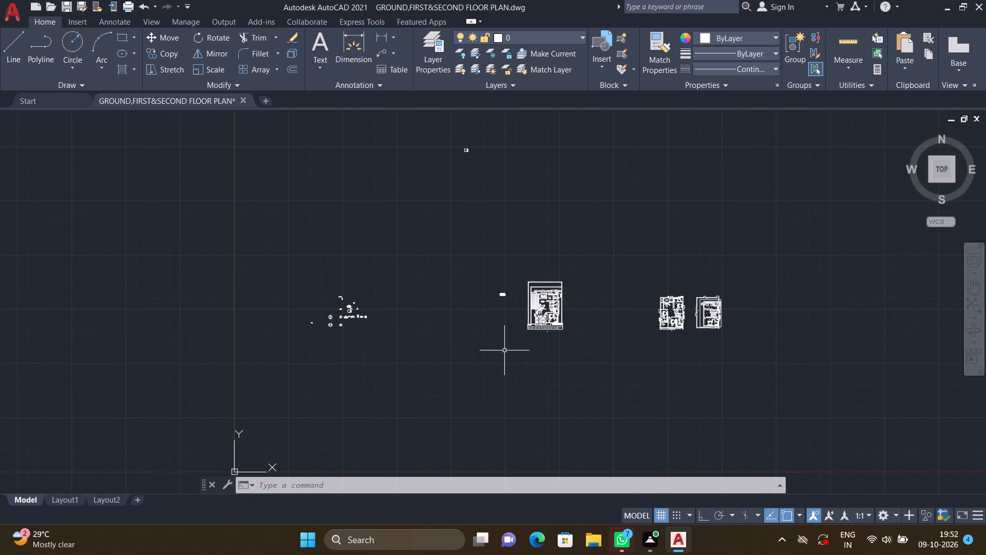
{"action": "middle_click_drag", "start_coordinate": [482, 347], "coordinate": [418, 341]}
{"action": "scroll", "coordinate": [512, 315], "scroll_direction": "up", "scroll_amount": 2}
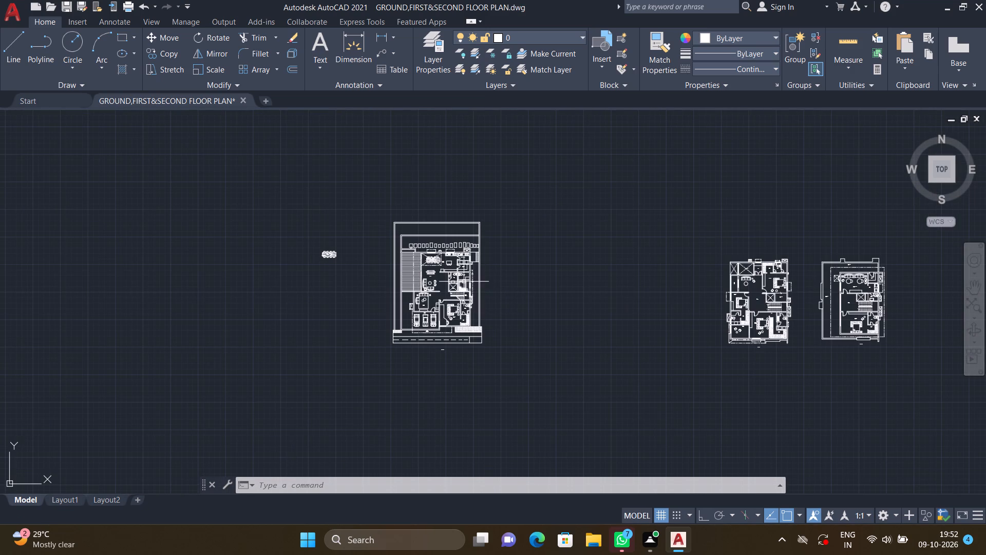
{"action": "scroll", "coordinate": [464, 281], "scroll_direction": "up", "scroll_amount": 2}
{"action": "middle_click_drag", "start_coordinate": [415, 255], "coordinate": [452, 306]}
{"action": "scroll", "coordinate": [444, 237], "scroll_direction": "up", "scroll_amount": 2}
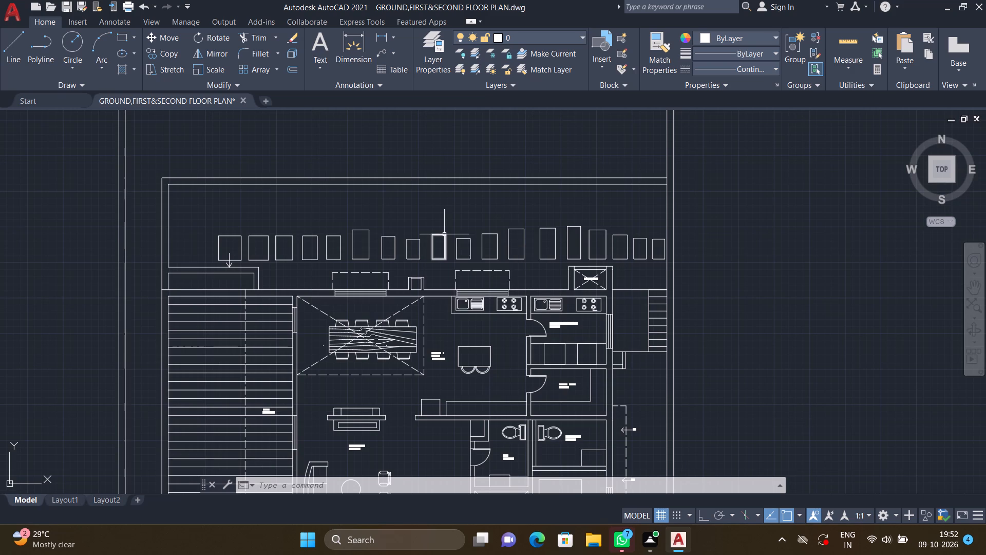
{"action": "scroll", "coordinate": [445, 235], "scroll_direction": "down", "scroll_amount": 2}
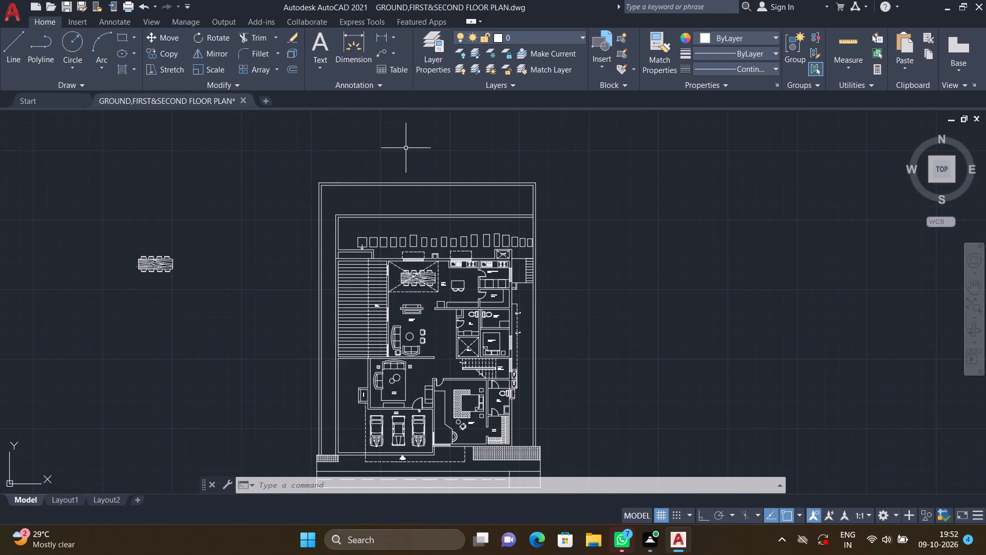
Insert the Trees - Imperial block from the tool palettes into the empty area west of the ground floor plan, below the spare dining table.
{"action": "type", "text": "TP"}
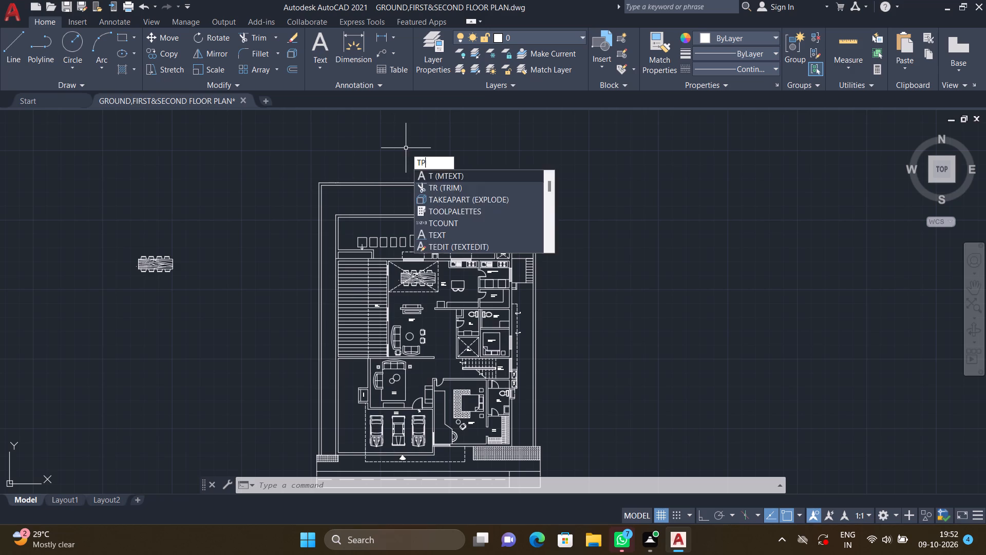
{"action": "key", "text": "Return"}
{"action": "scroll", "coordinate": [464, 209], "scroll_direction": "down", "scroll_amount": 3}
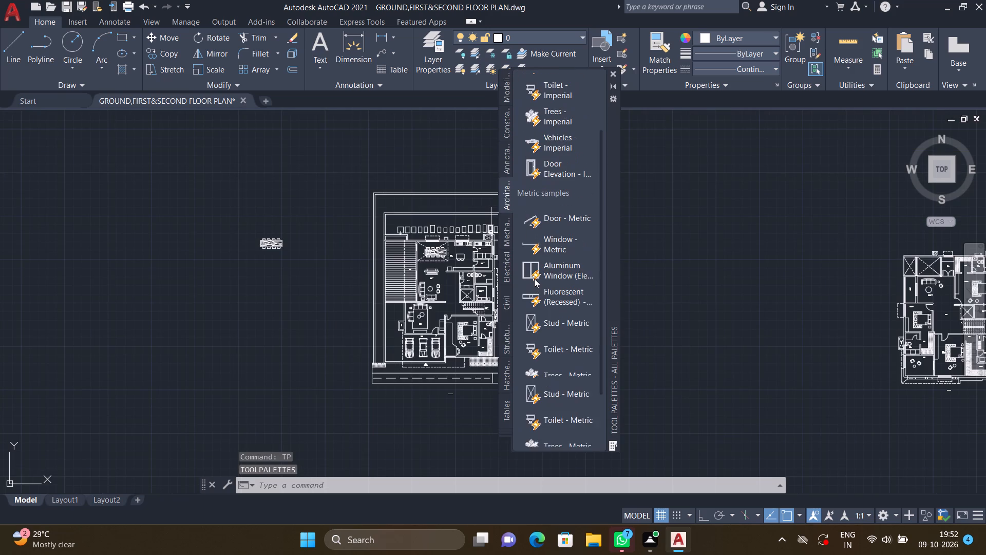
{"action": "scroll", "coordinate": [540, 292], "scroll_direction": "down", "scroll_amount": 4}
{"action": "scroll", "coordinate": [537, 382], "scroll_direction": "down", "scroll_amount": 6}
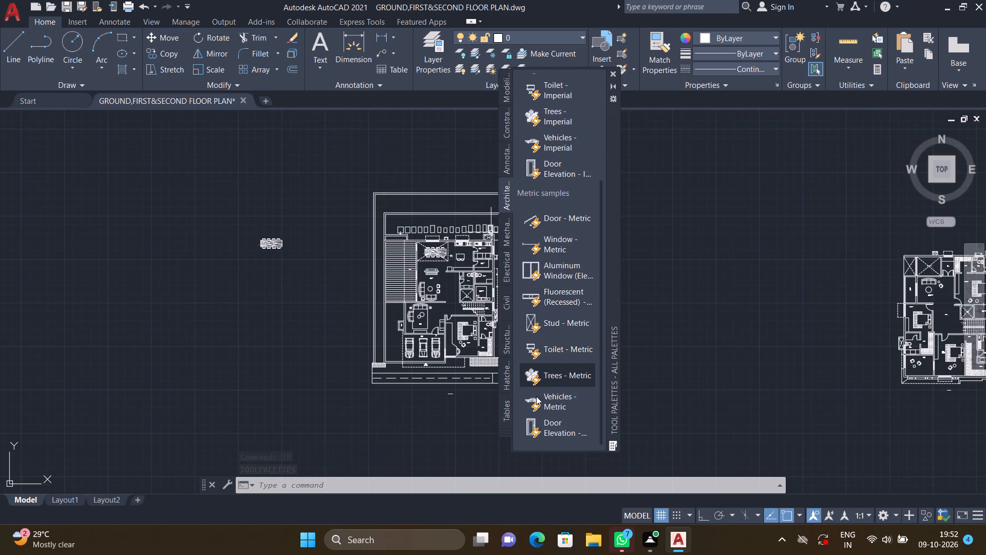
{"action": "scroll", "coordinate": [527, 349], "scroll_direction": "up", "scroll_amount": 4}
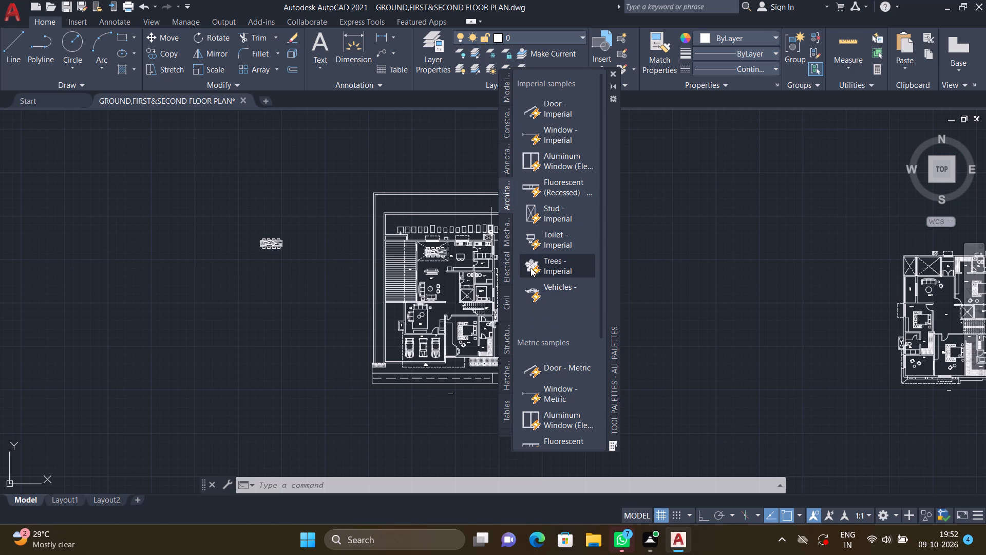
{"action": "left_click", "coordinate": [530, 267]}
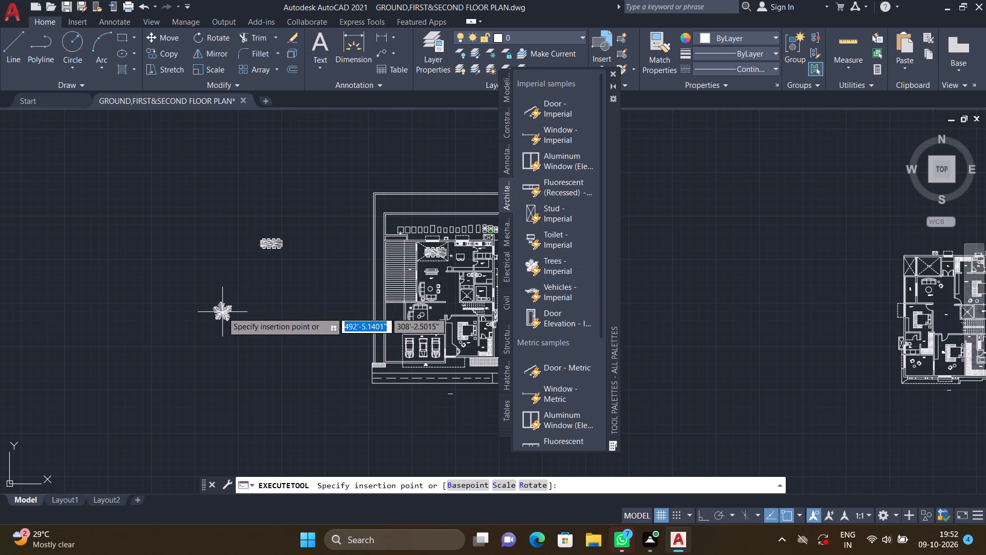
{"action": "left_click", "coordinate": [203, 299]}
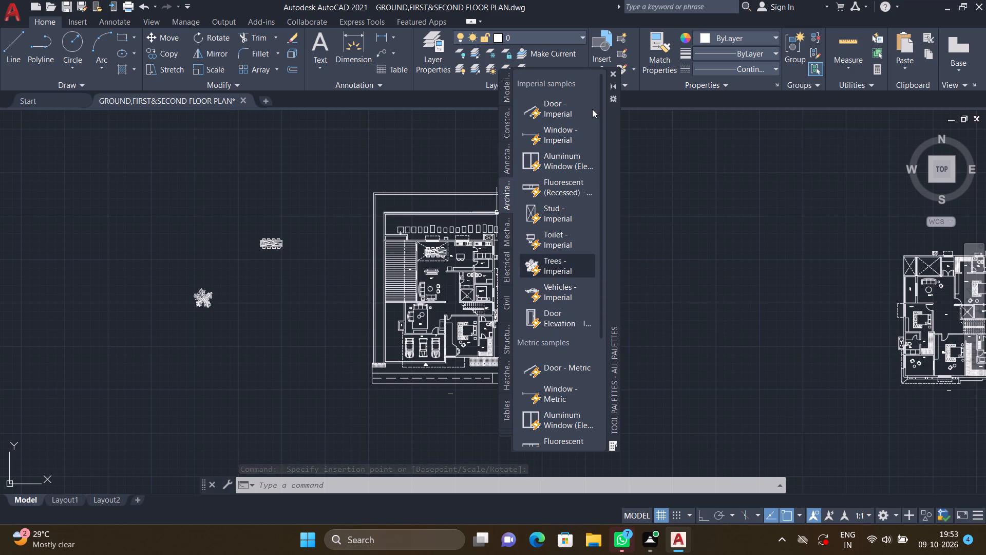
{"action": "left_click", "coordinate": [609, 74]}
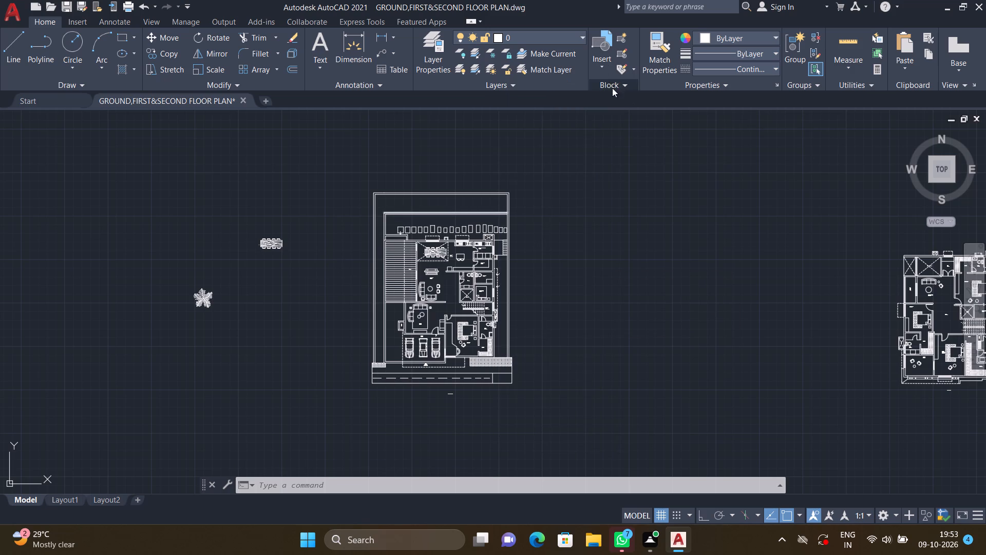
Erase the whole cluster of leftover furniture blocks lying far west of the ground floor plan.
{"action": "scroll", "coordinate": [537, 171], "scroll_direction": "down", "scroll_amount": 2}
{"action": "middle_click_drag", "start_coordinate": [273, 242], "coordinate": [399, 270]}
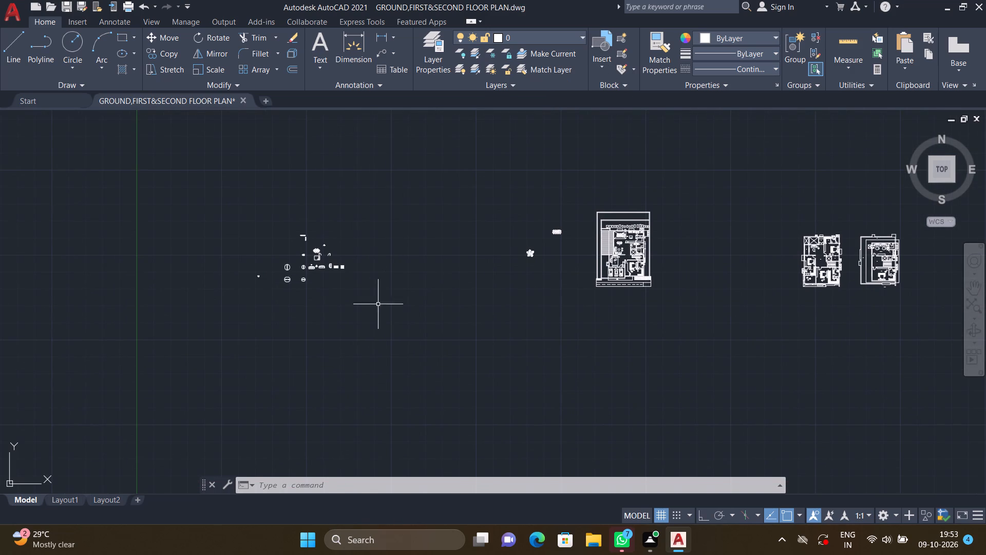
{"action": "left_click_drag", "start_coordinate": [378, 310], "coordinate": [372, 304]}
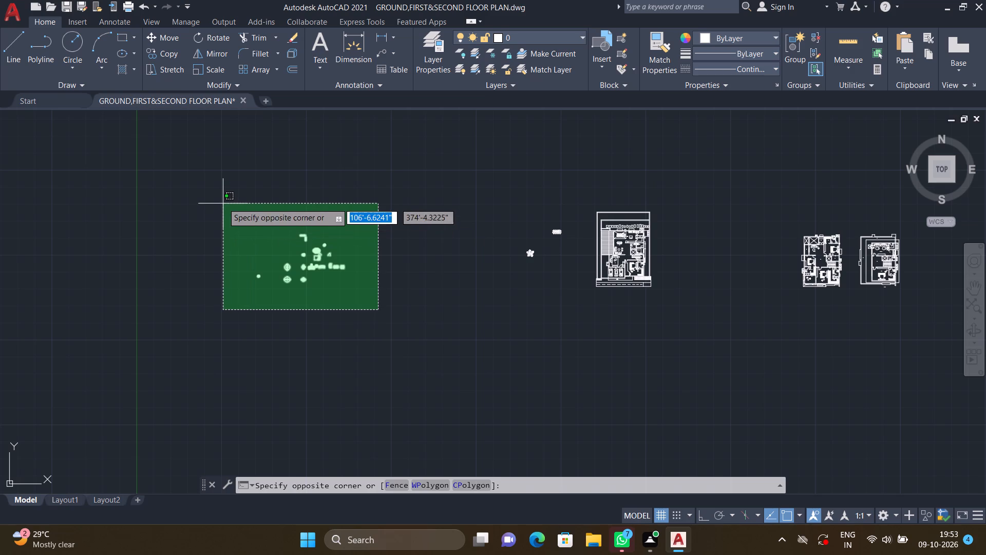
{"action": "left_click", "coordinate": [223, 200]}
{"action": "key", "text": "Delete"}
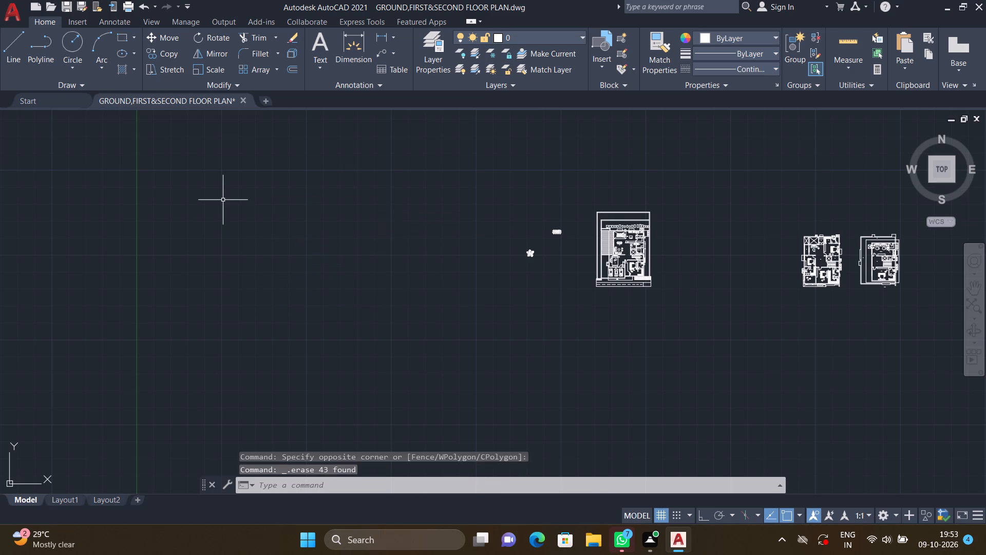
Move the whole ground floor plan about 155' east, into the empty space just west of the first floor plan.
{"action": "middle_click_drag", "start_coordinate": [405, 272], "coordinate": [361, 276]}
{"action": "scroll", "coordinate": [526, 248], "scroll_direction": "up", "scroll_amount": 2}
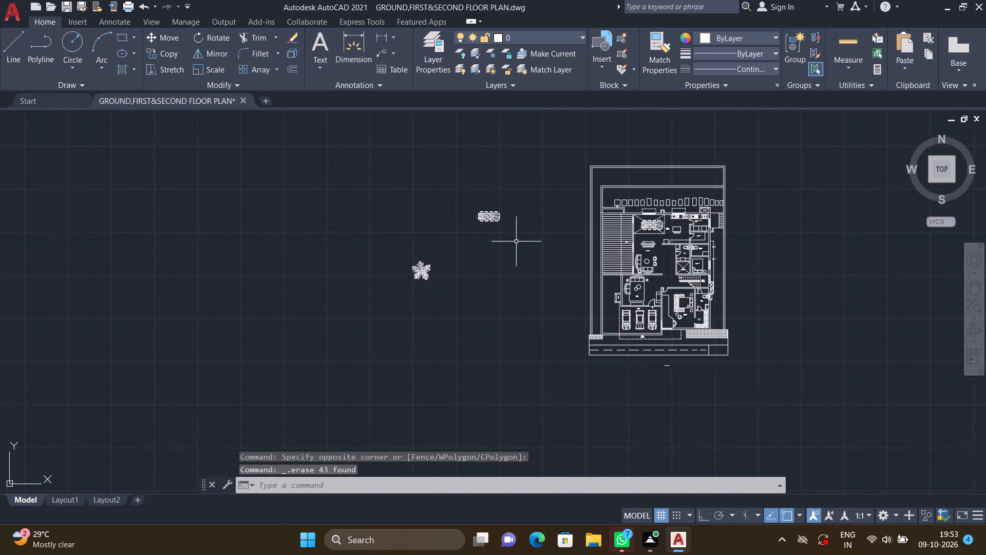
{"action": "scroll", "coordinate": [517, 235], "scroll_direction": "up", "scroll_amount": 1}
{"action": "middle_click_drag", "start_coordinate": [515, 234], "coordinate": [506, 268]}
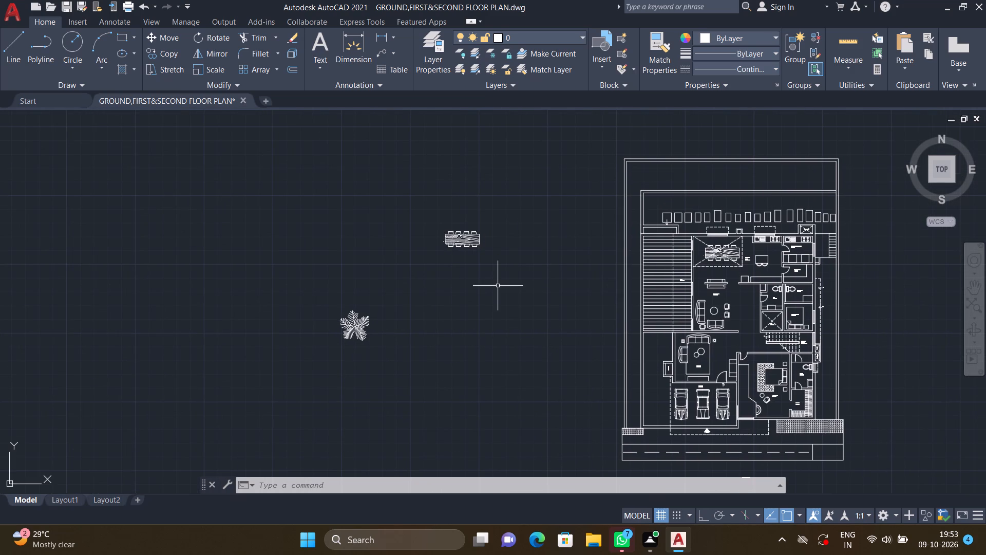
{"action": "middle_click_drag", "start_coordinate": [480, 314], "coordinate": [417, 284]}
{"action": "scroll", "coordinate": [469, 307], "scroll_direction": "down", "scroll_amount": 1}
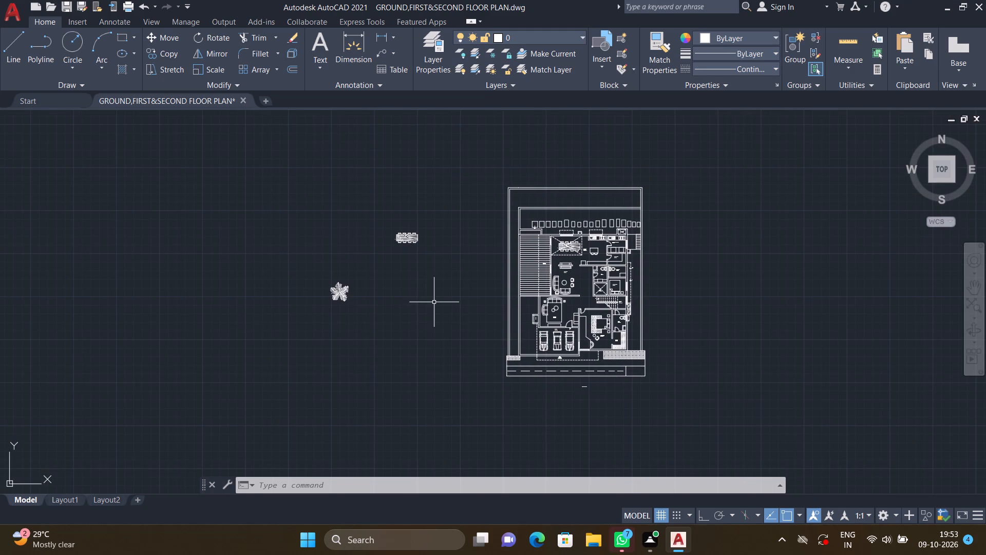
{"action": "middle_click_drag", "start_coordinate": [482, 325], "coordinate": [384, 320]}
{"action": "middle_click_drag", "start_coordinate": [629, 392], "coordinate": [586, 415]}
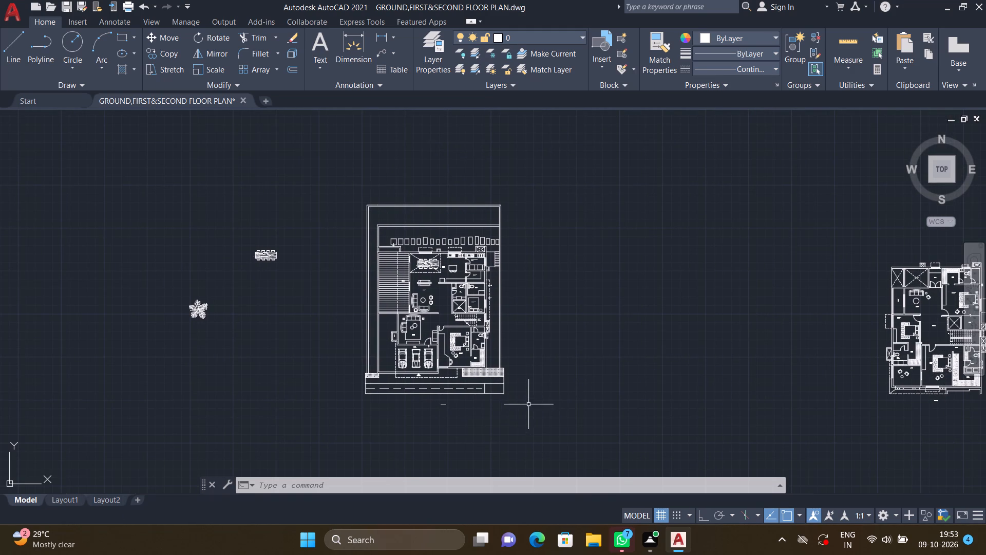
{"action": "key", "text": "m"}
{"action": "key", "text": "Return"}
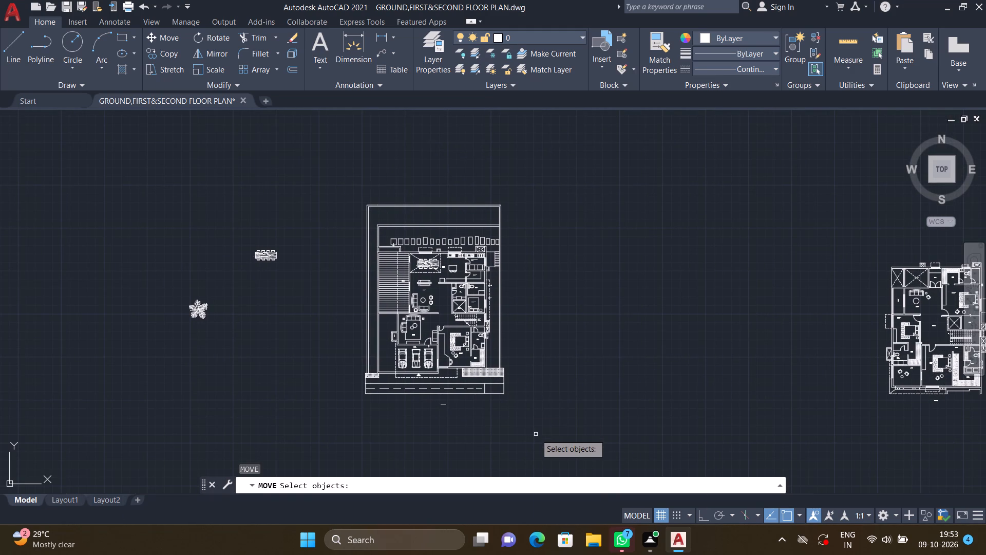
{"action": "left_click_drag", "start_coordinate": [536, 438], "coordinate": [533, 427]}
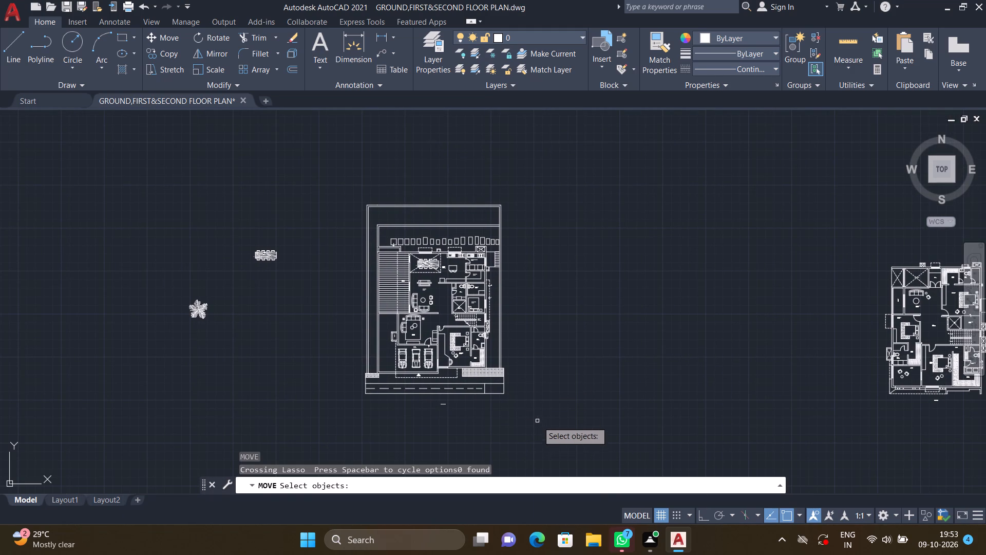
{"action": "left_click_drag", "start_coordinate": [545, 430], "coordinate": [527, 262]}
{"action": "left_click_drag", "start_coordinate": [524, 258], "coordinate": [470, 198]}
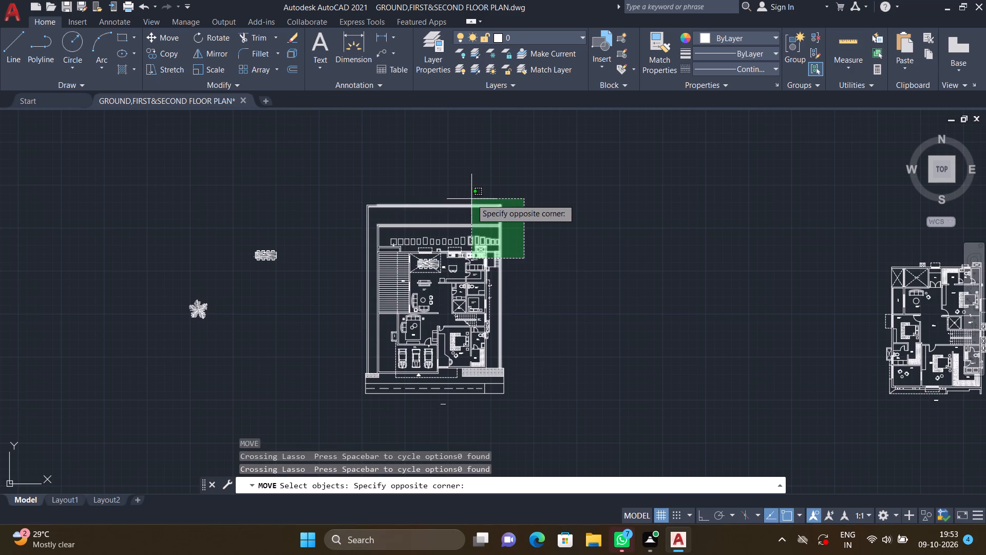
{"action": "key", "text": "Escape"}
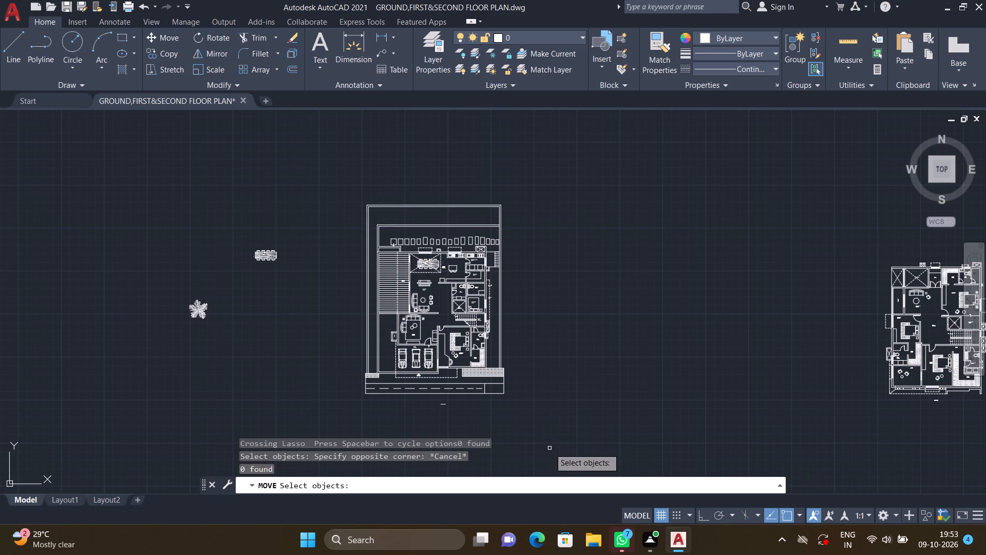
{"action": "left_click", "coordinate": [549, 440]}
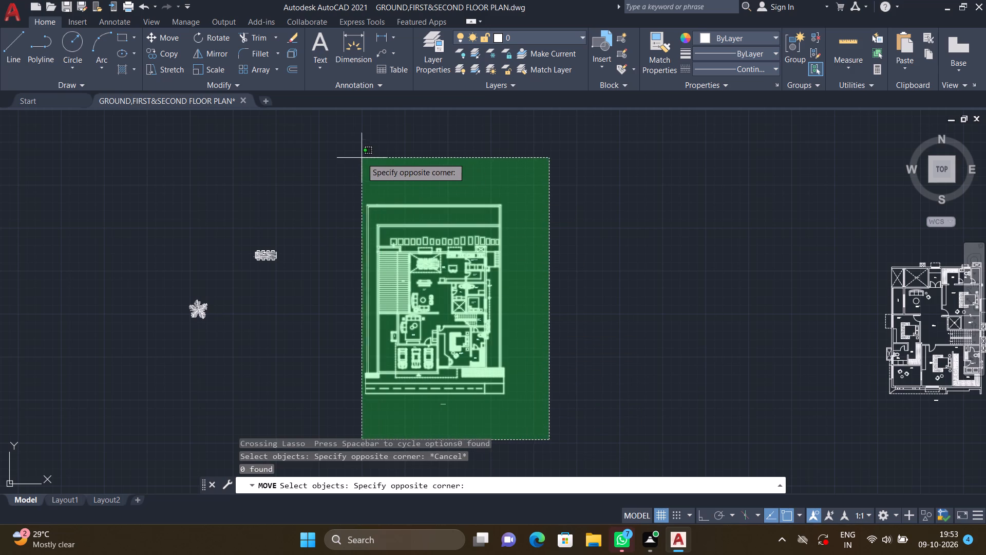
{"action": "left_click", "coordinate": [340, 152]}
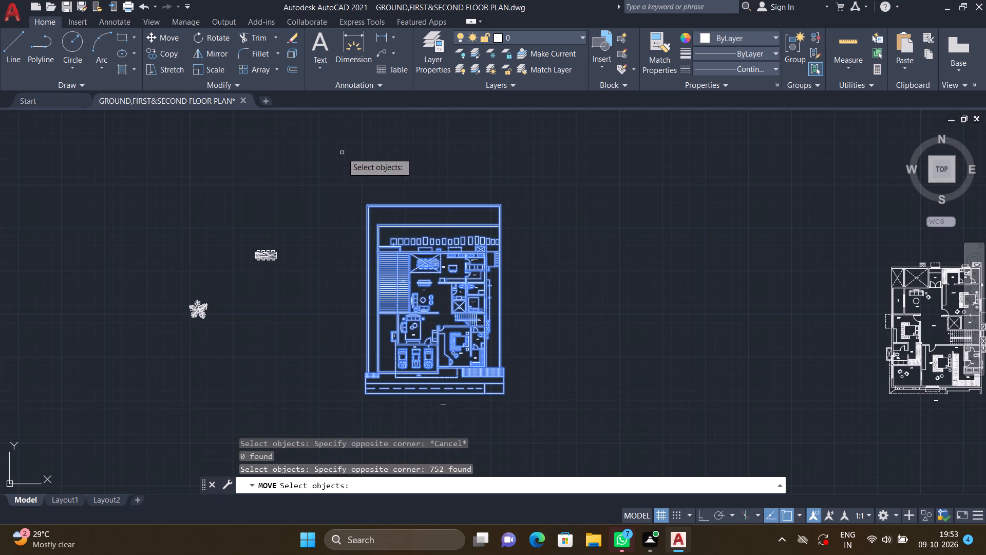
{"action": "key", "text": "Return"}
{"action": "scroll", "coordinate": [365, 203], "scroll_direction": "up", "scroll_amount": 3}
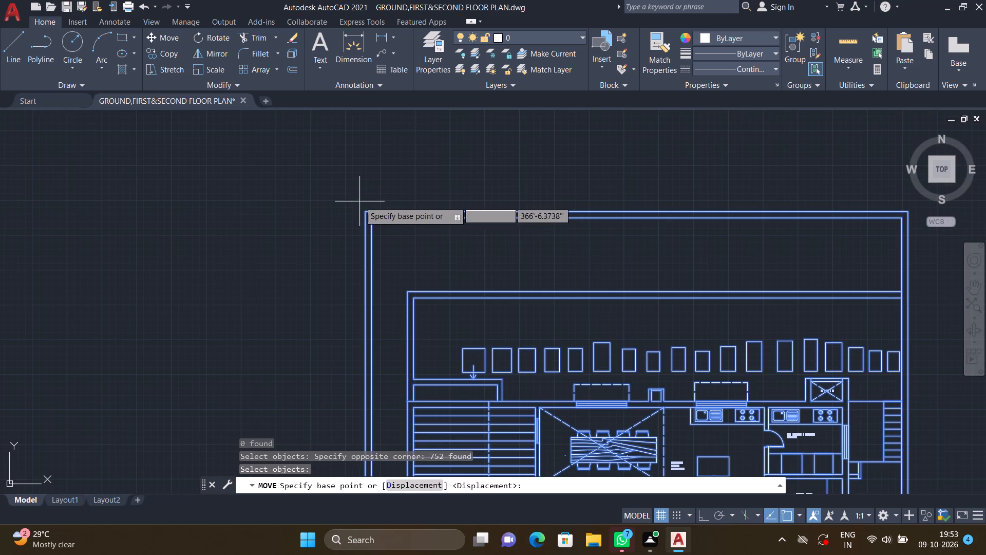
{"action": "left_click", "coordinate": [365, 209]}
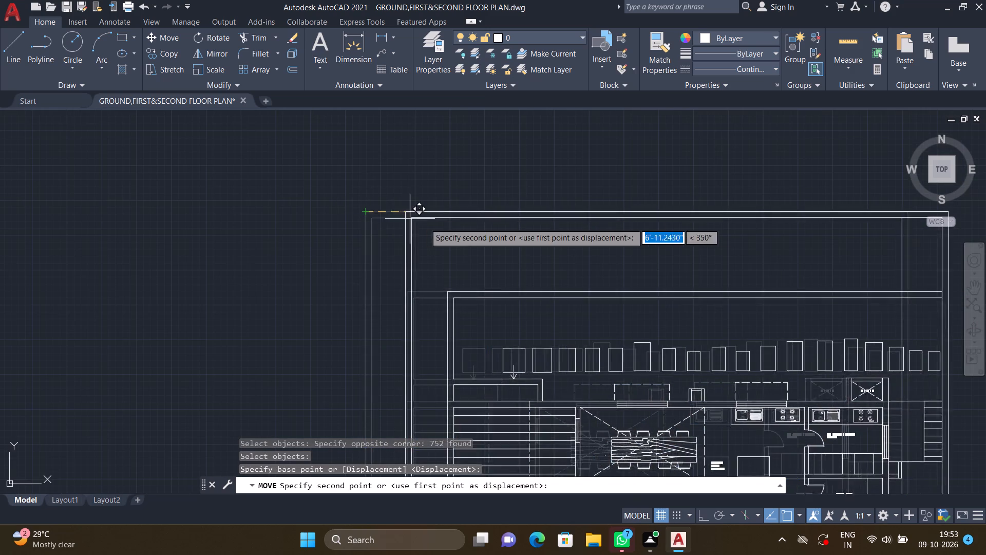
{"action": "scroll", "coordinate": [435, 226], "scroll_direction": "down", "scroll_amount": 4}
{"action": "middle_click_drag", "start_coordinate": [465, 224], "coordinate": [430, 206]}
{"action": "middle_click_drag", "start_coordinate": [521, 250], "coordinate": [430, 189]}
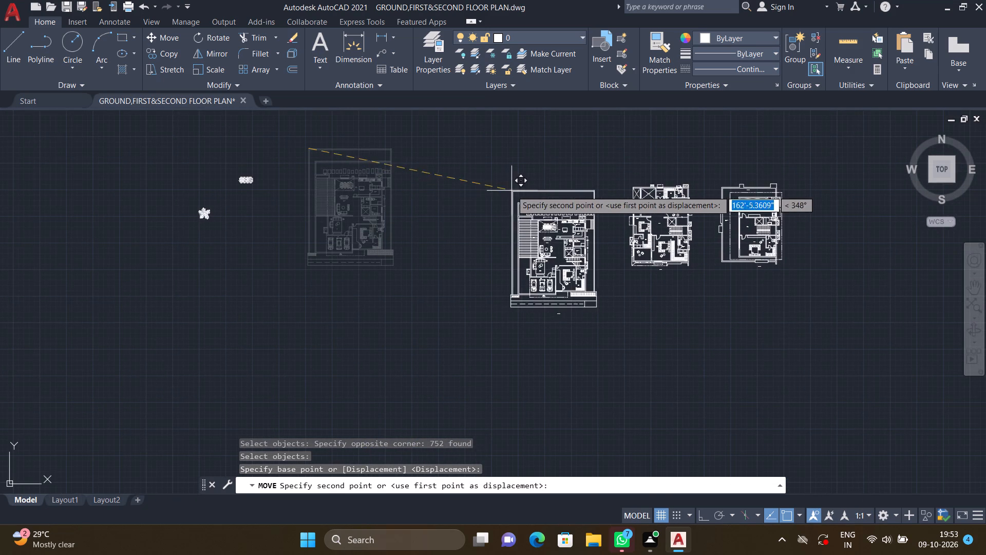
{"action": "scroll", "coordinate": [515, 172], "scroll_direction": "up", "scroll_amount": 2}
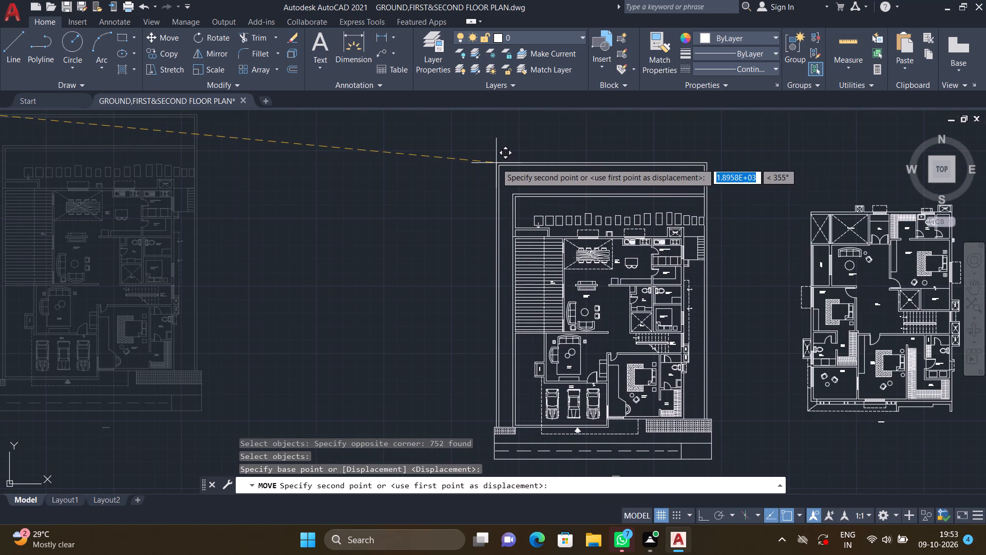
{"action": "left_click", "coordinate": [486, 162]}
Move the tree block about 137' east, into the empty area closer to the ground floor plan.
{"action": "scroll", "coordinate": [527, 177], "scroll_direction": "down", "scroll_amount": 2}
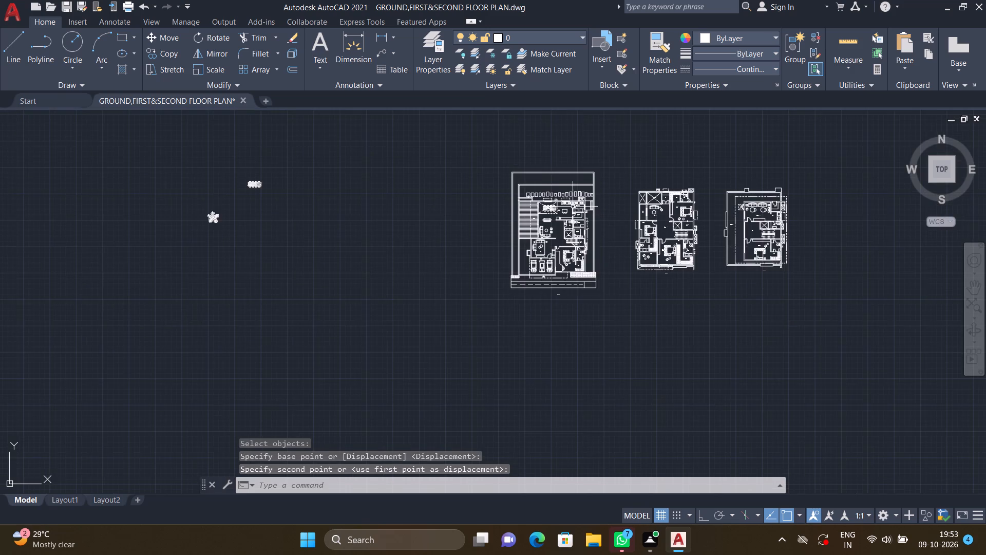
{"action": "middle_click_drag", "start_coordinate": [598, 255], "coordinate": [489, 227]}
{"action": "scroll", "coordinate": [432, 257], "scroll_direction": "up", "scroll_amount": 2}
{"action": "middle_click_drag", "start_coordinate": [434, 216], "coordinate": [482, 290]}
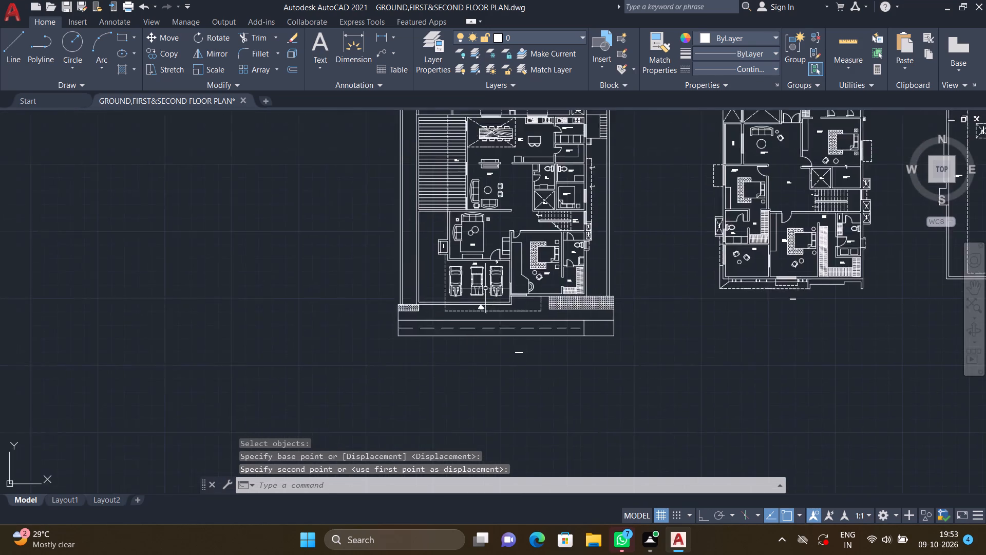
{"action": "scroll", "coordinate": [484, 287], "scroll_direction": "down", "scroll_amount": 2}
{"action": "scroll", "coordinate": [242, 231], "scroll_direction": "up", "scroll_amount": 2}
{"action": "middle_click_drag", "start_coordinate": [244, 229], "coordinate": [297, 238]}
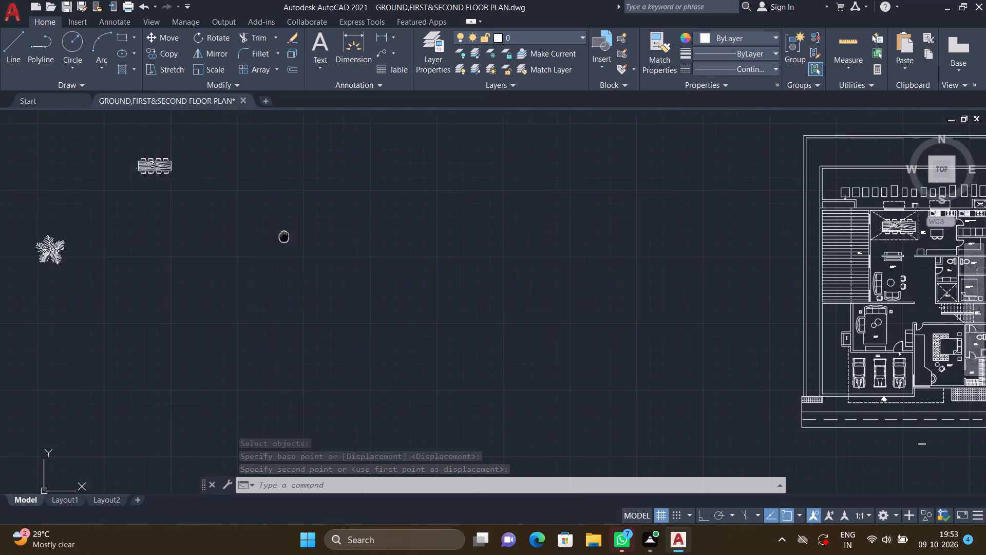
{"action": "middle_click_drag", "start_coordinate": [297, 238], "coordinate": [351, 249]}
{"action": "scroll", "coordinate": [333, 249], "scroll_direction": "down", "scroll_amount": 1}
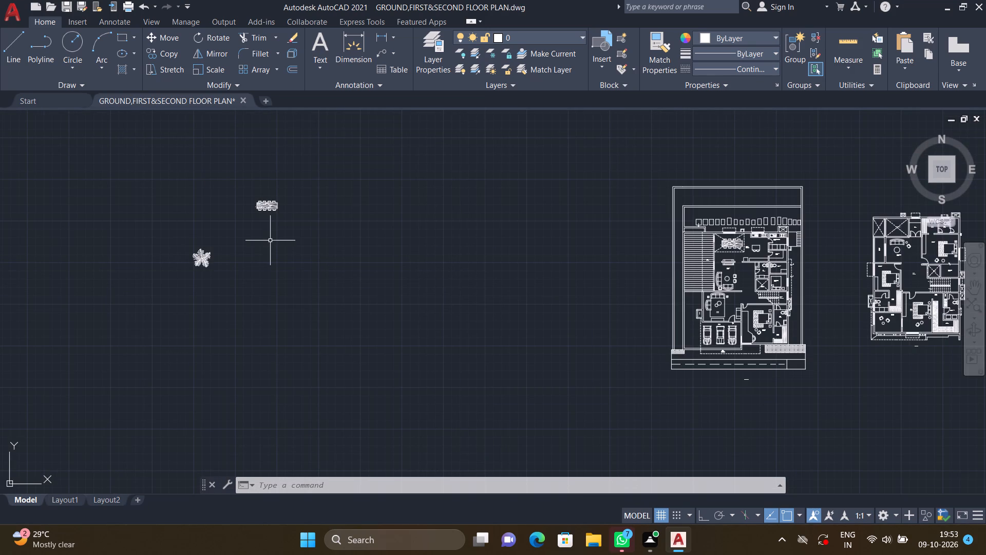
{"action": "middle_click_drag", "start_coordinate": [228, 265], "coordinate": [267, 266]}
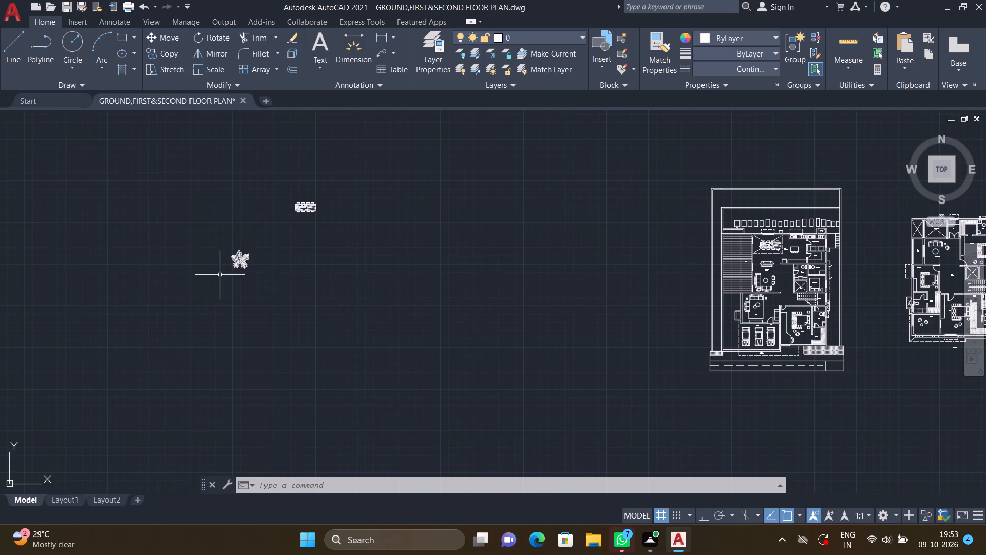
{"action": "key", "text": "m"}
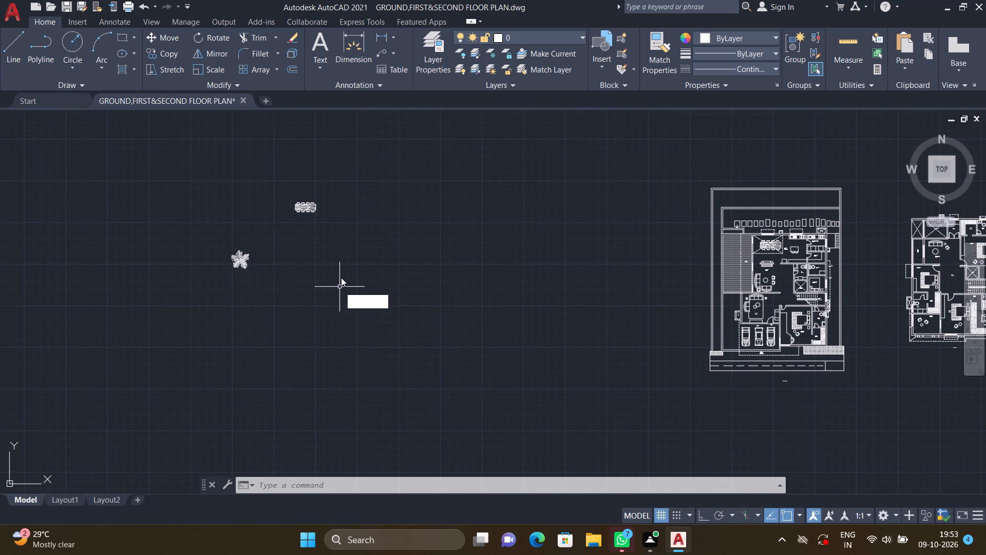
{"action": "key", "text": "Return"}
{"action": "left_click", "coordinate": [243, 256]}
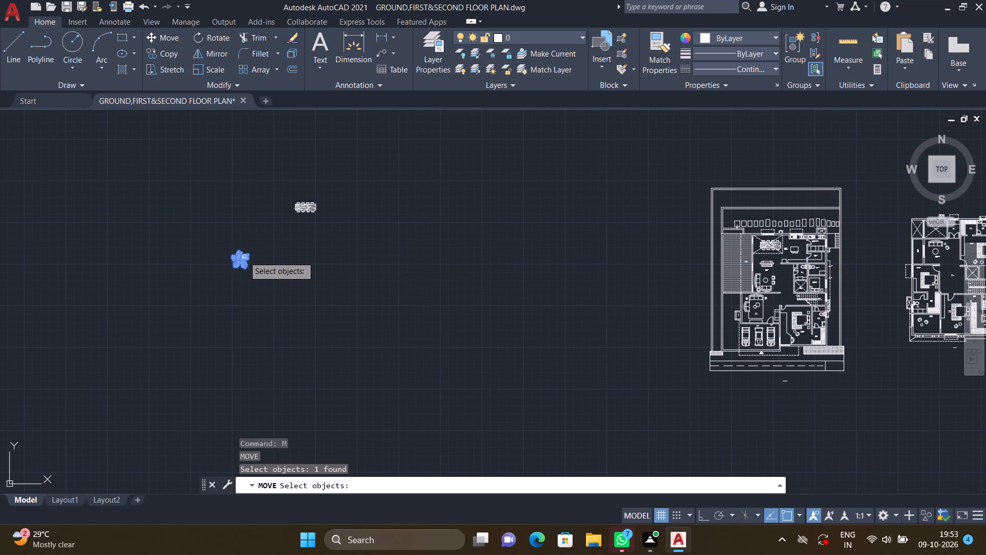
{"action": "key", "text": "Return"}
{"action": "scroll", "coordinate": [236, 249], "scroll_direction": "up", "scroll_amount": 2}
{"action": "left_click", "coordinate": [237, 251]}
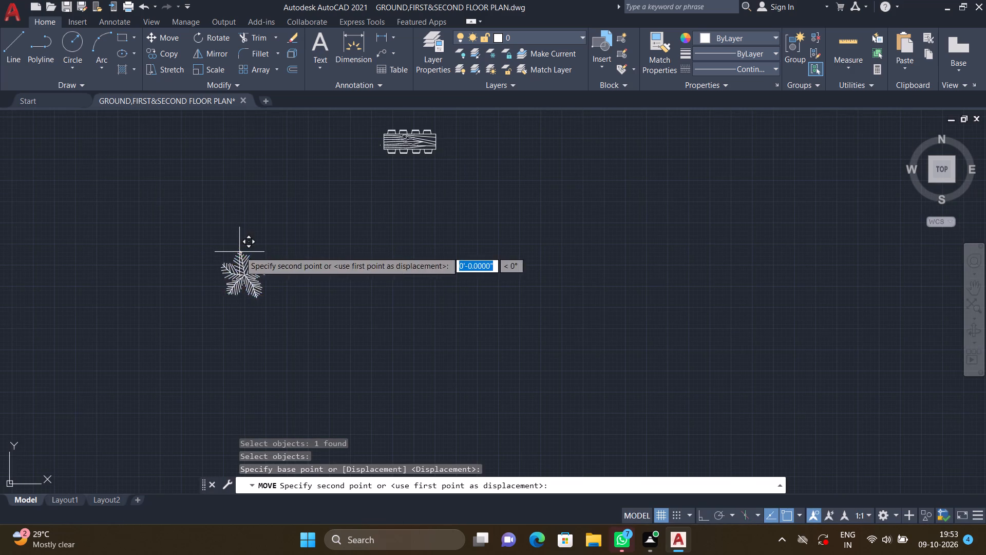
{"action": "scroll", "coordinate": [317, 264], "scroll_direction": "down", "scroll_amount": 3}
{"action": "middle_click_drag", "start_coordinate": [452, 275], "coordinate": [378, 254]}
{"action": "scroll", "coordinate": [404, 257], "scroll_direction": "up", "scroll_amount": 2}
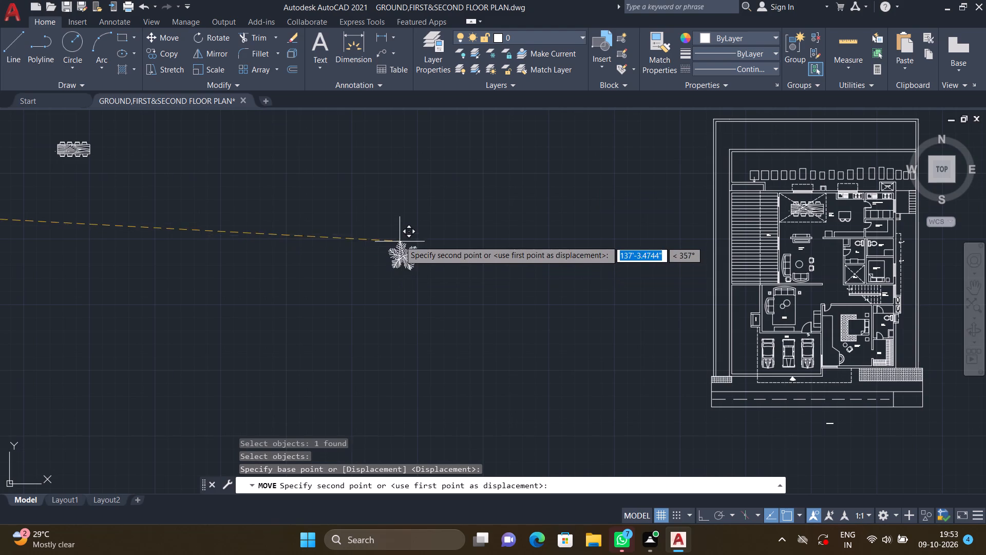
{"action": "left_click", "coordinate": [400, 240]}
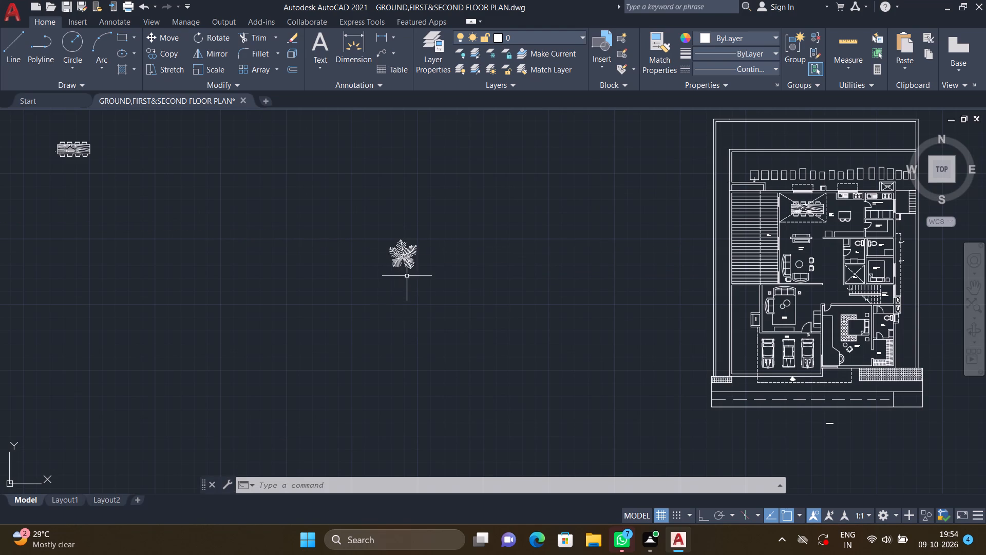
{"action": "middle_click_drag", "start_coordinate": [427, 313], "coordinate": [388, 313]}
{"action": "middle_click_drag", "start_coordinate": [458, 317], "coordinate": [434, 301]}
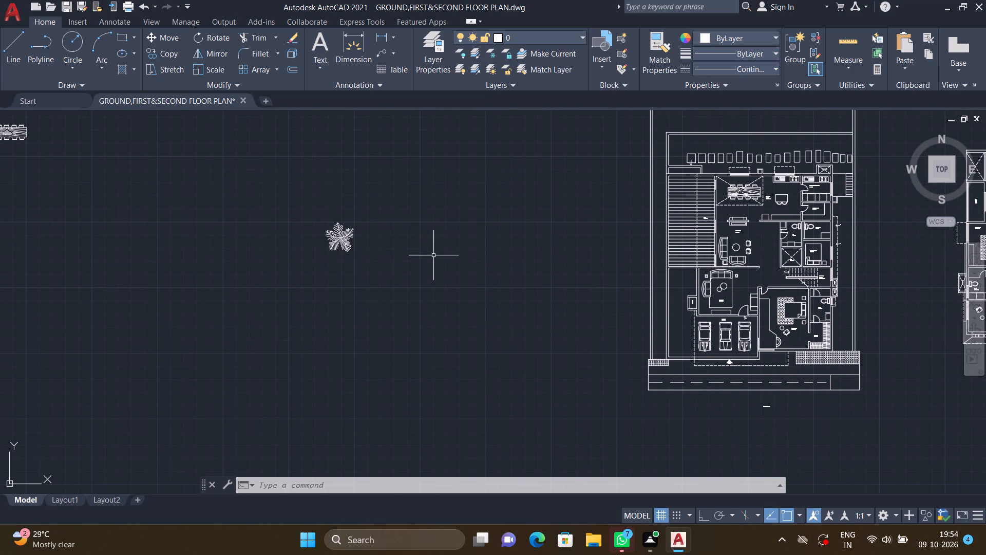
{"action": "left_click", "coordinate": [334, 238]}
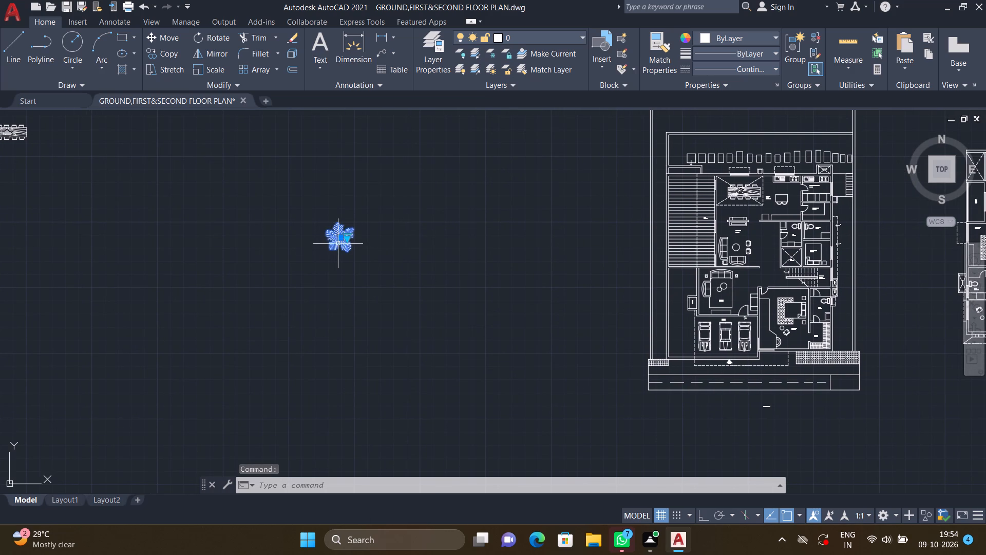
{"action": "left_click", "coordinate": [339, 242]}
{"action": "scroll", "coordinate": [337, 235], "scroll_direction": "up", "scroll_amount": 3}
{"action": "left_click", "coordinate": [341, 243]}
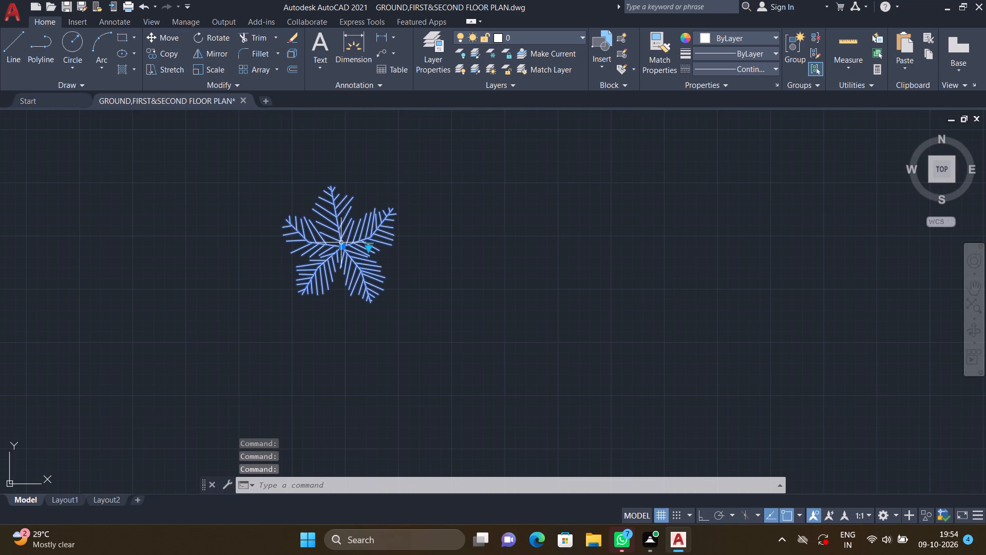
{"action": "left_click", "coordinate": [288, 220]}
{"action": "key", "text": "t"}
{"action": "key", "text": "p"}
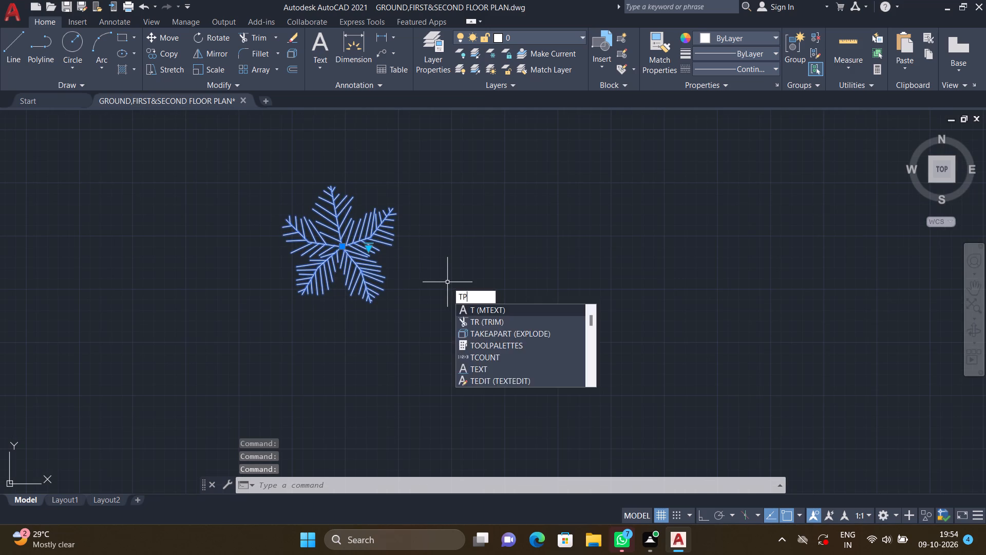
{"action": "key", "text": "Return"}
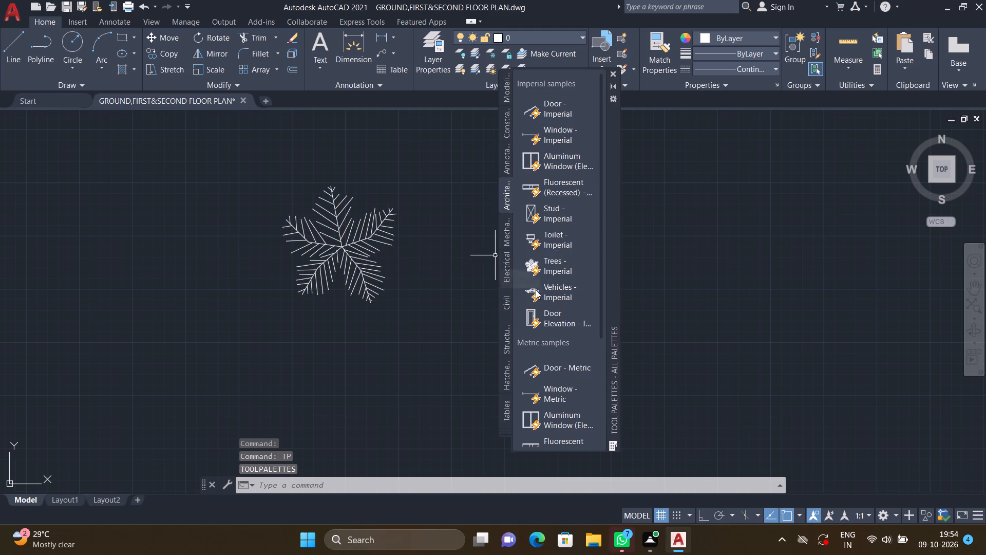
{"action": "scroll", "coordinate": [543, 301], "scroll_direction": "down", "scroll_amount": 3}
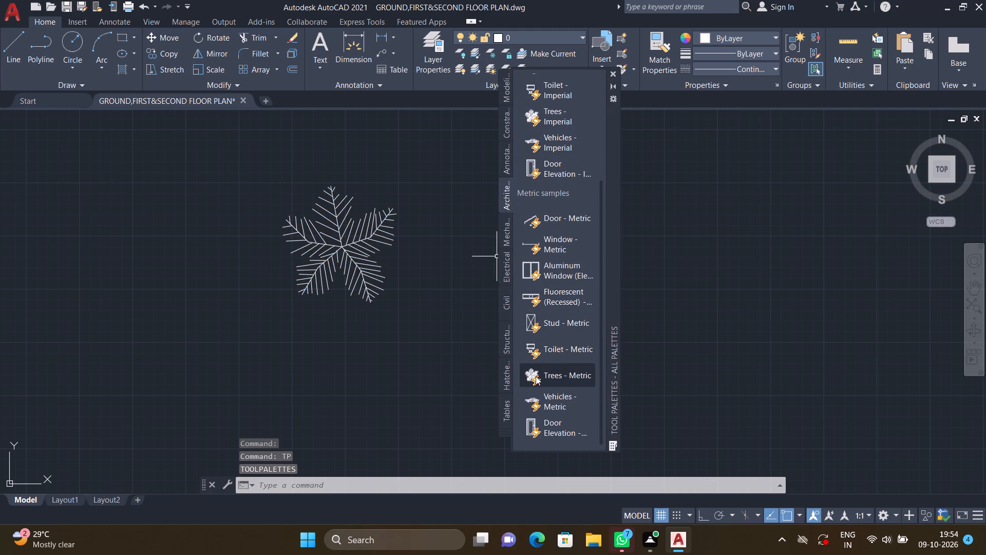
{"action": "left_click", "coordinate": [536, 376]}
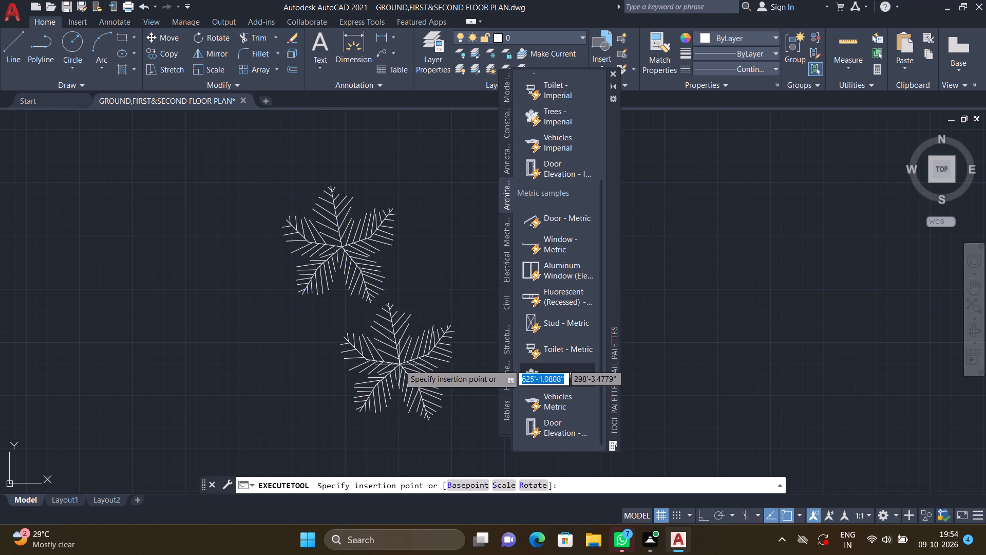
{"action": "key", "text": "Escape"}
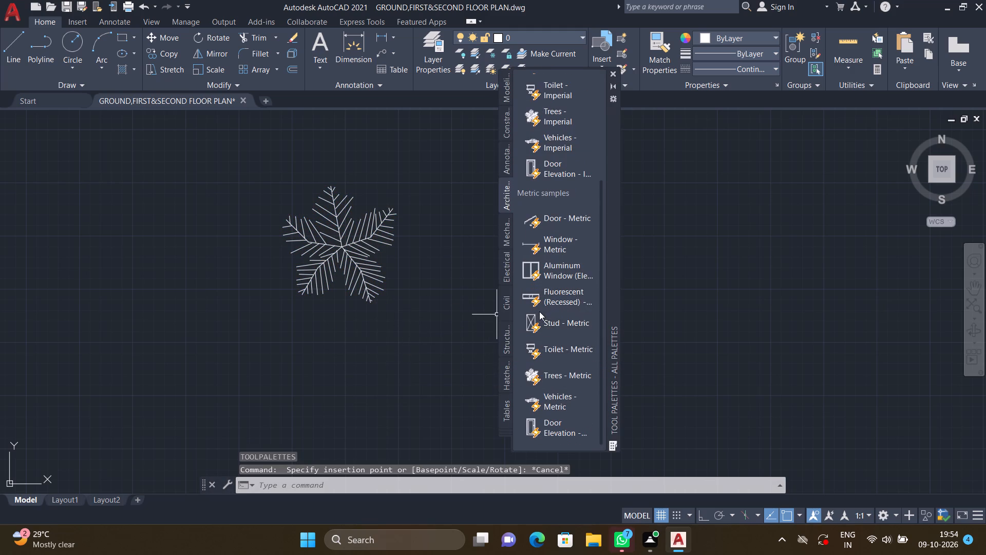
Look through the Imperial and Metric samples in the Architectural tool palette for other tree blocks, and close the palettes.
{"action": "scroll", "coordinate": [558, 318], "scroll_direction": "down", "scroll_amount": 4}
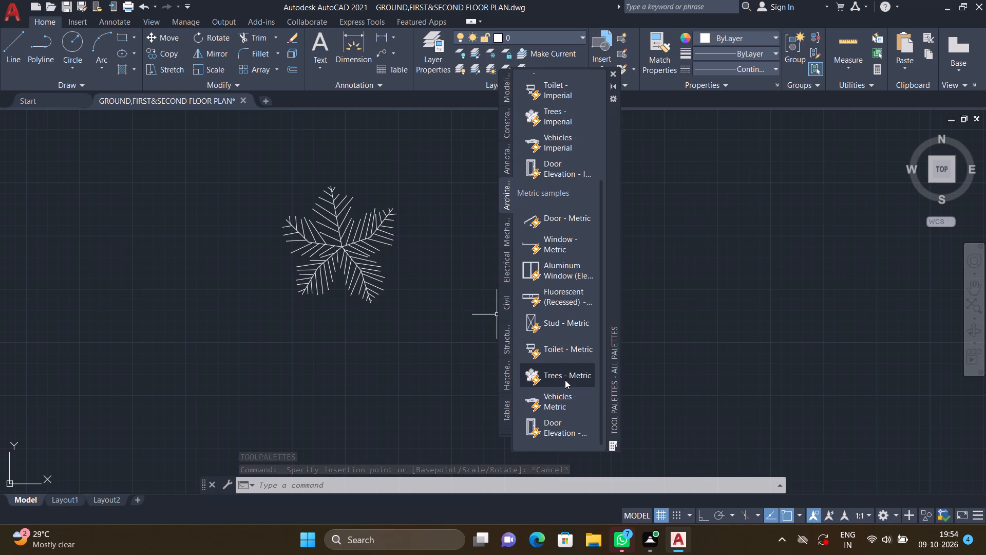
{"action": "scroll", "coordinate": [565, 391], "scroll_direction": "down", "scroll_amount": 2}
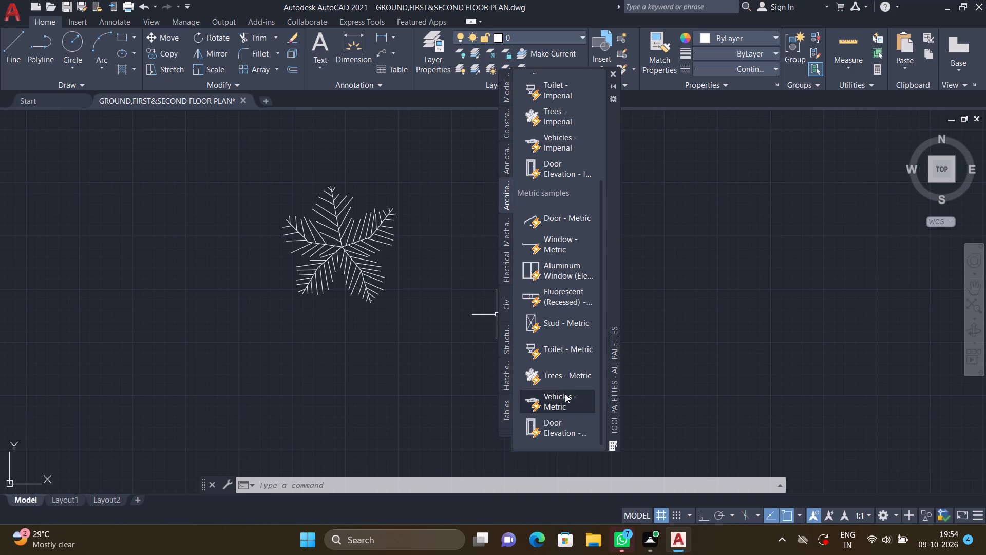
{"action": "scroll", "coordinate": [565, 393], "scroll_direction": "down", "scroll_amount": 3}
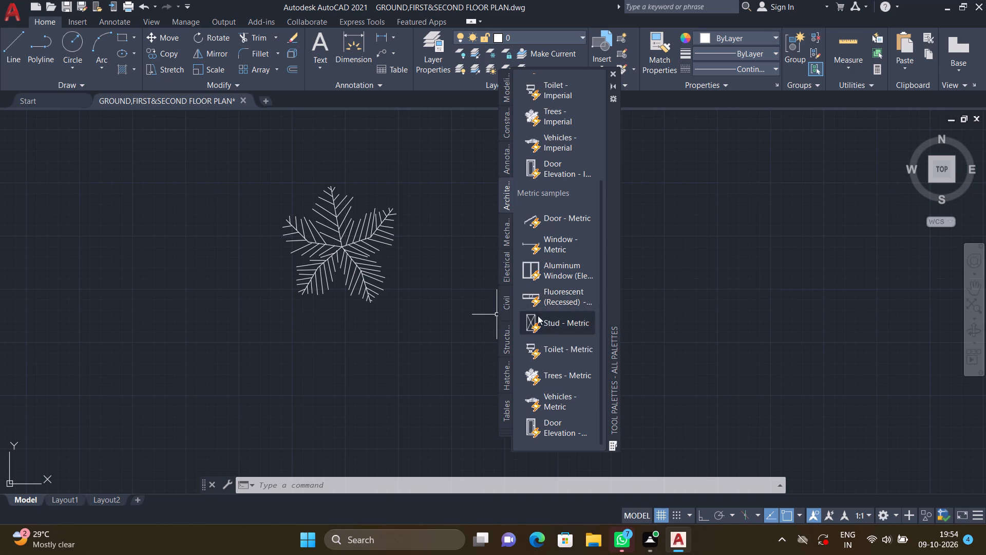
{"action": "scroll", "coordinate": [549, 311], "scroll_direction": "up", "scroll_amount": 3}
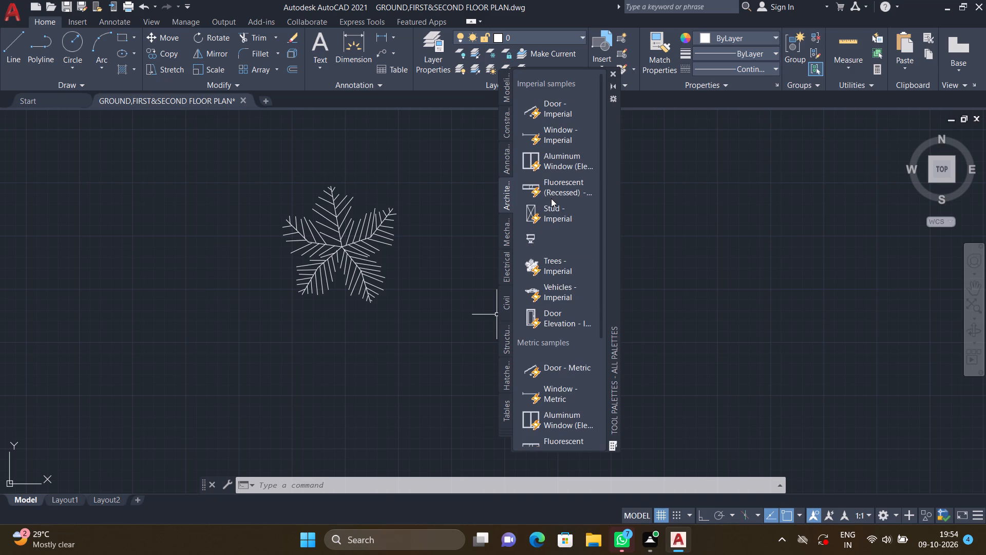
{"action": "scroll", "coordinate": [551, 198], "scroll_direction": "up", "scroll_amount": 3}
{"action": "scroll", "coordinate": [560, 161], "scroll_direction": "down", "scroll_amount": 3}
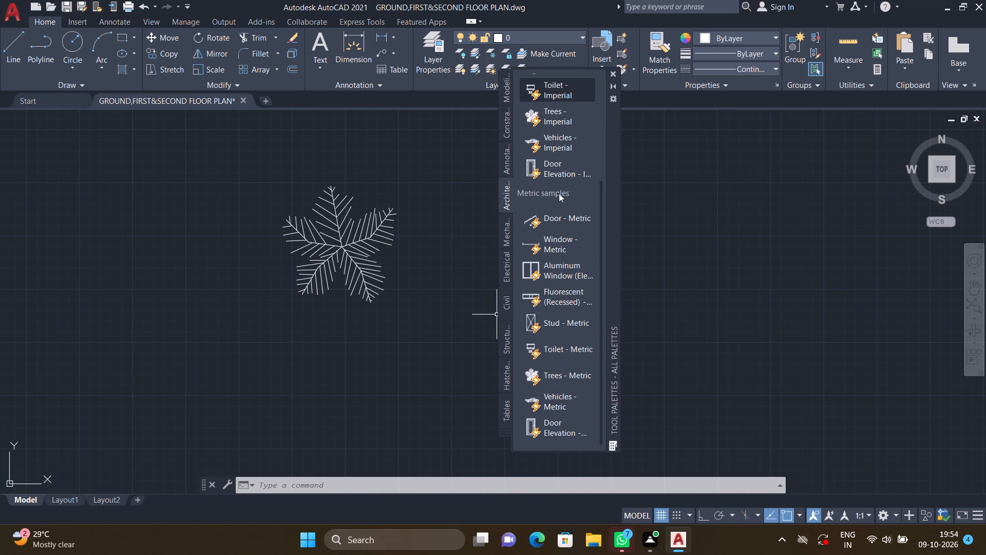
{"action": "scroll", "coordinate": [547, 237], "scroll_direction": "down", "scroll_amount": 4}
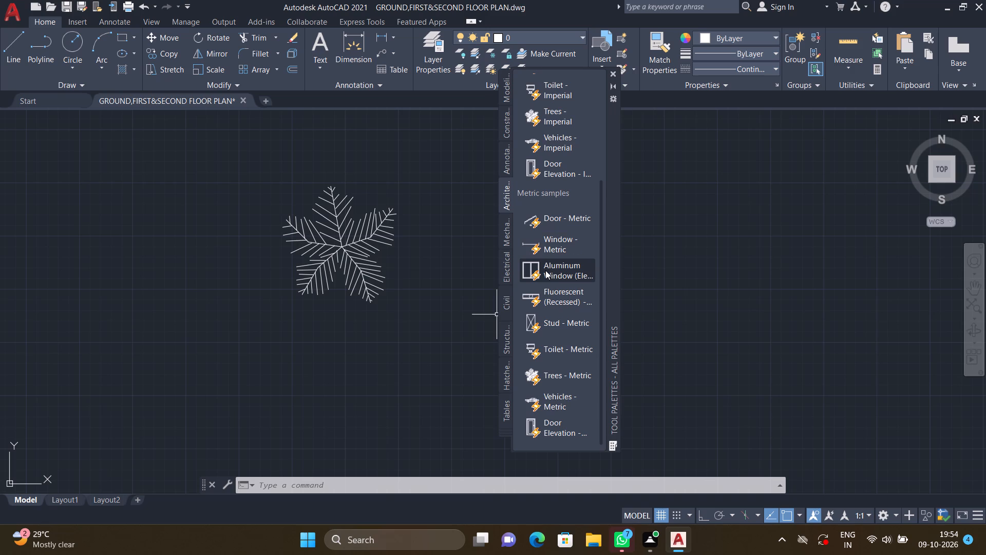
{"action": "scroll", "coordinate": [545, 276], "scroll_direction": "down", "scroll_amount": 4}
{"action": "scroll", "coordinate": [552, 350], "scroll_direction": "down", "scroll_amount": 1}
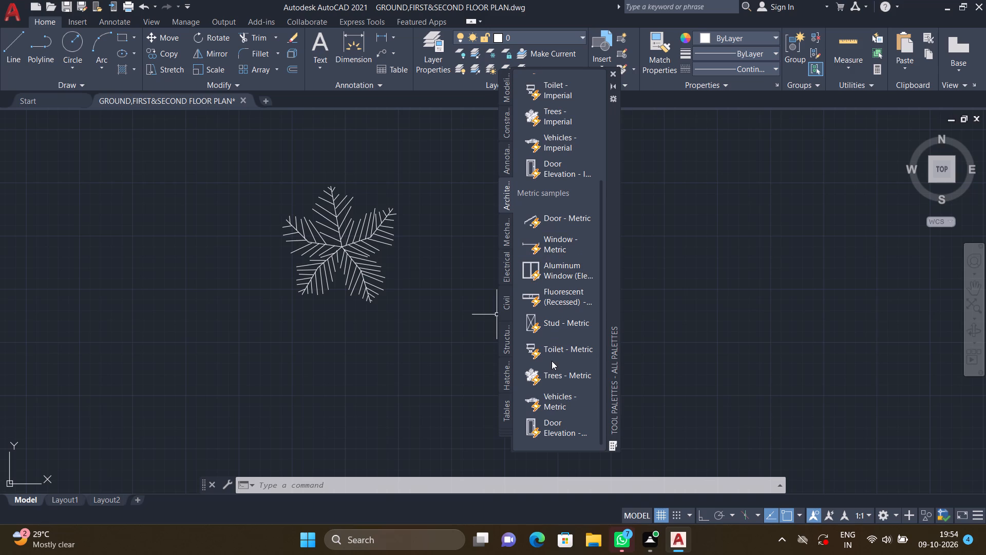
{"action": "scroll", "coordinate": [547, 420], "scroll_direction": "up", "scroll_amount": 3}
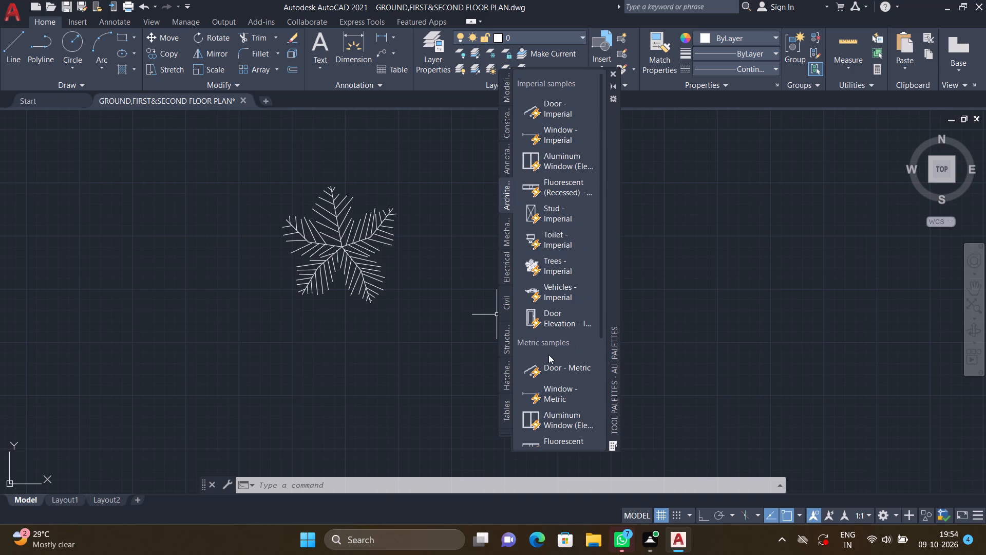
{"action": "scroll", "coordinate": [552, 342], "scroll_direction": "up", "scroll_amount": 4}
{"action": "scroll", "coordinate": [552, 287], "scroll_direction": "up", "scroll_amount": 4}
{"action": "scroll", "coordinate": [551, 199], "scroll_direction": "up", "scroll_amount": 8}
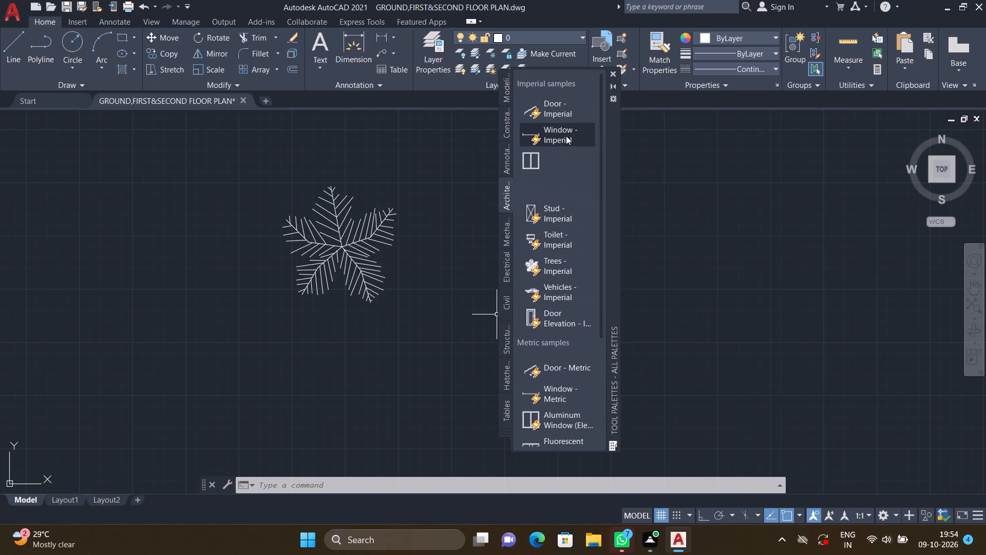
{"action": "scroll", "coordinate": [579, 307], "scroll_direction": "down", "scroll_amount": 4}
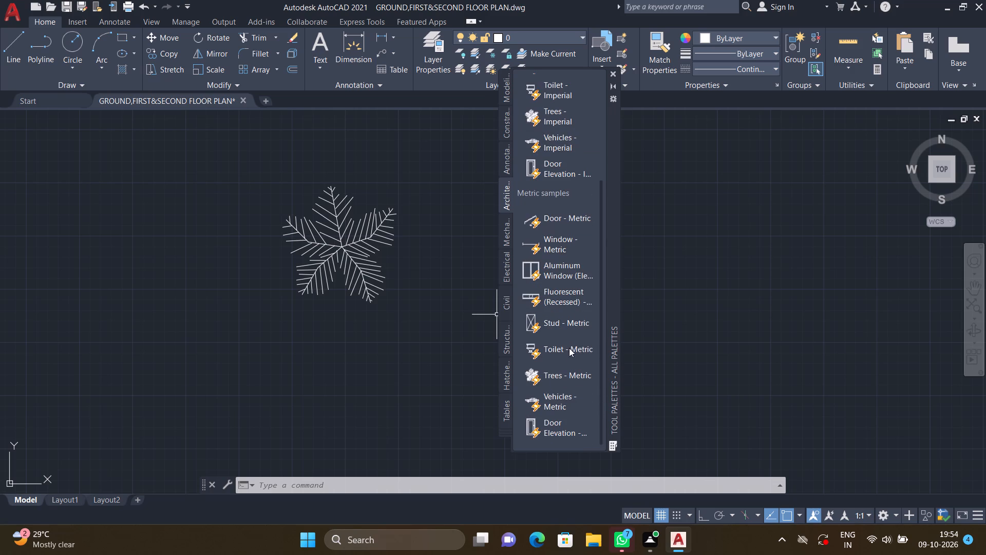
{"action": "scroll", "coordinate": [561, 376], "scroll_direction": "down", "scroll_amount": 6}
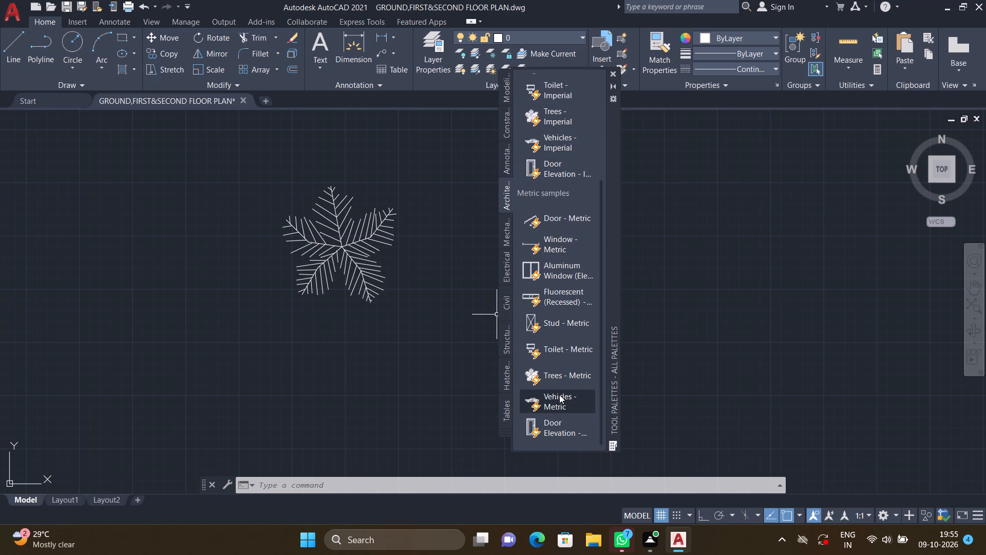
{"action": "scroll", "coordinate": [540, 374], "scroll_direction": "down", "scroll_amount": 3}
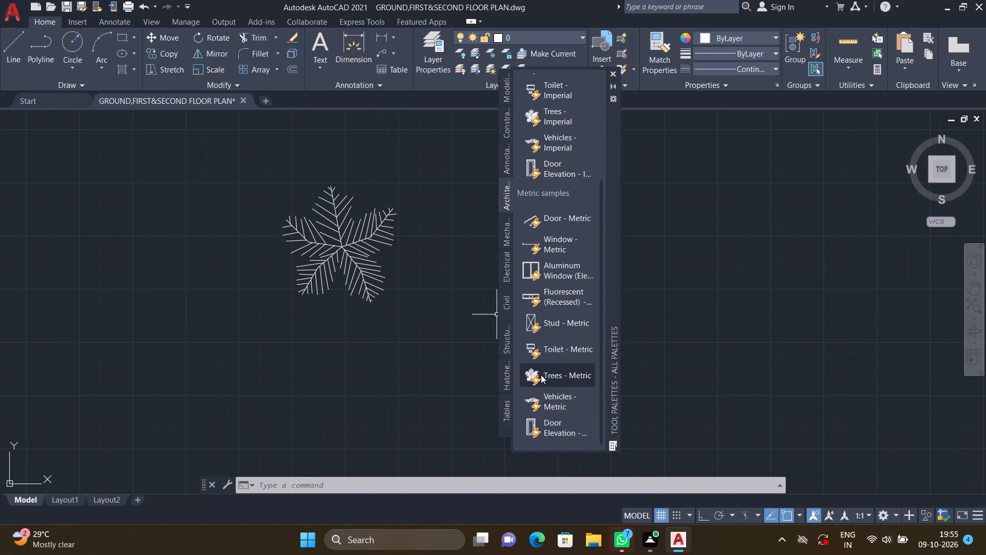
{"action": "left_click", "coordinate": [391, 315]}
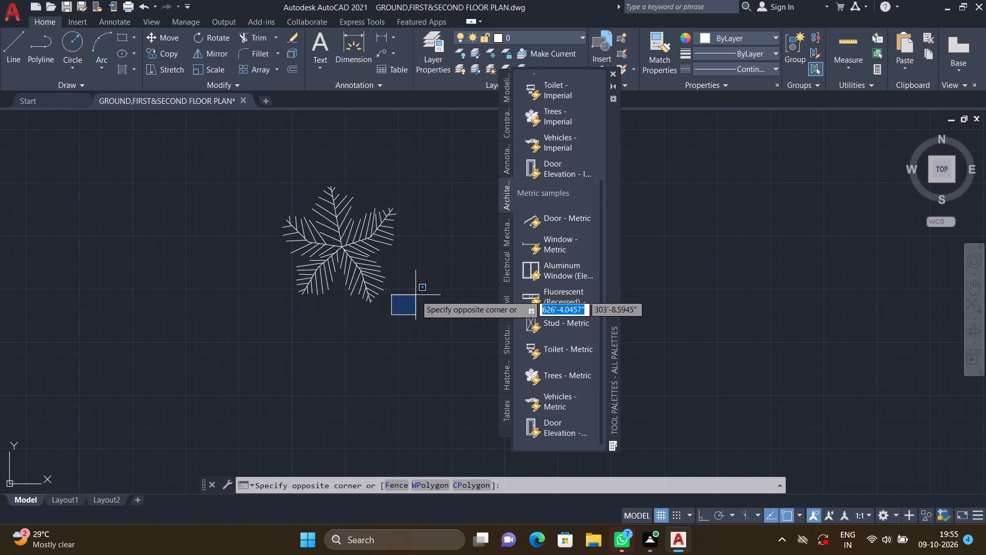
{"action": "key", "text": "Escape"}
{"action": "left_click", "coordinate": [611, 72]}
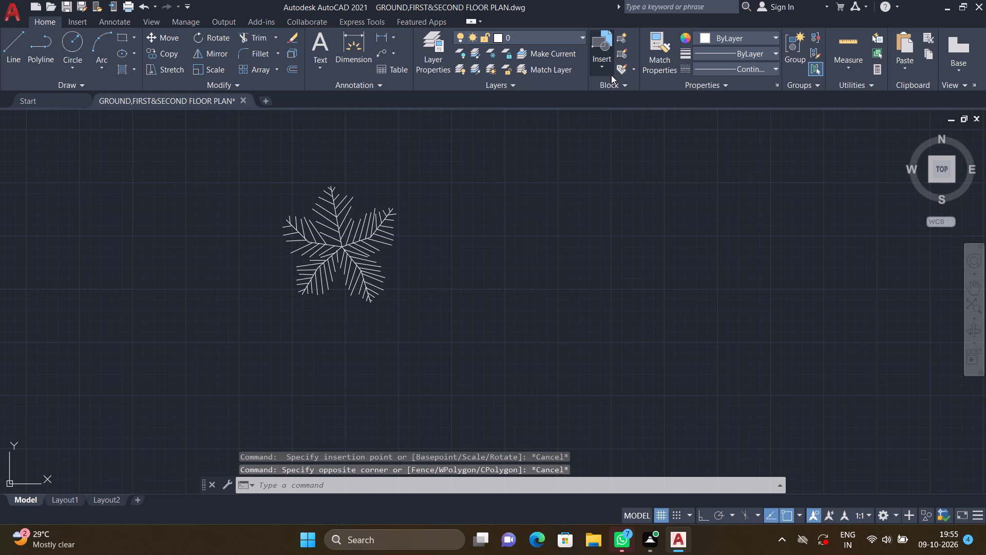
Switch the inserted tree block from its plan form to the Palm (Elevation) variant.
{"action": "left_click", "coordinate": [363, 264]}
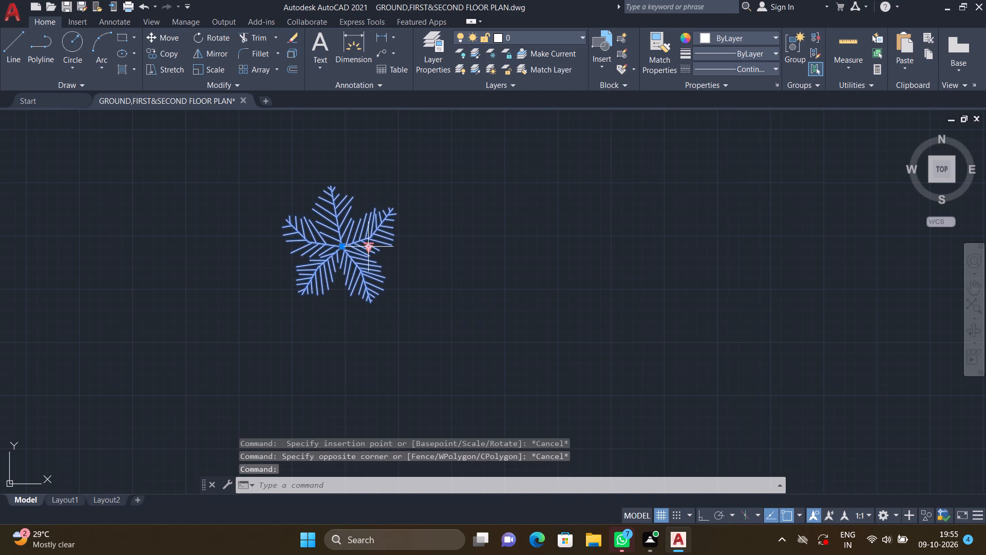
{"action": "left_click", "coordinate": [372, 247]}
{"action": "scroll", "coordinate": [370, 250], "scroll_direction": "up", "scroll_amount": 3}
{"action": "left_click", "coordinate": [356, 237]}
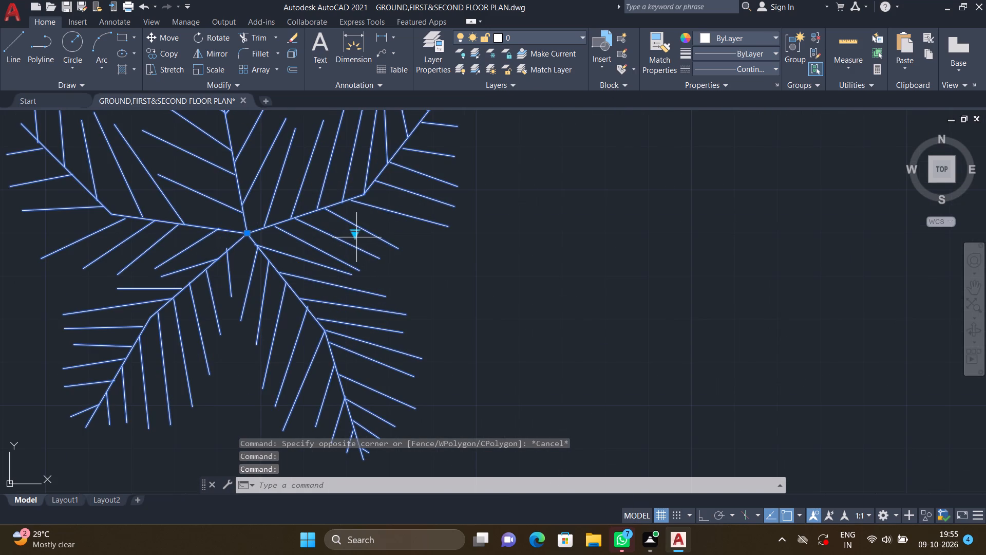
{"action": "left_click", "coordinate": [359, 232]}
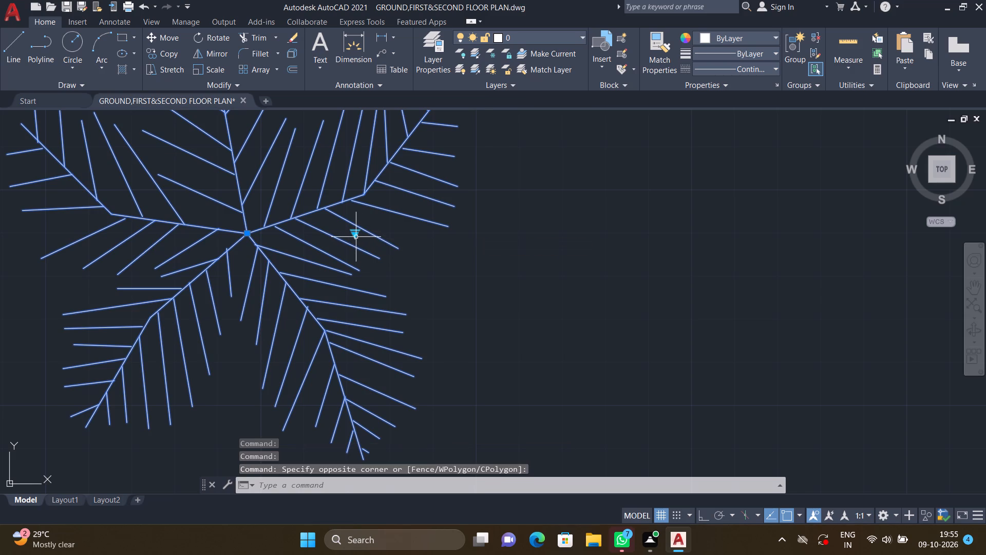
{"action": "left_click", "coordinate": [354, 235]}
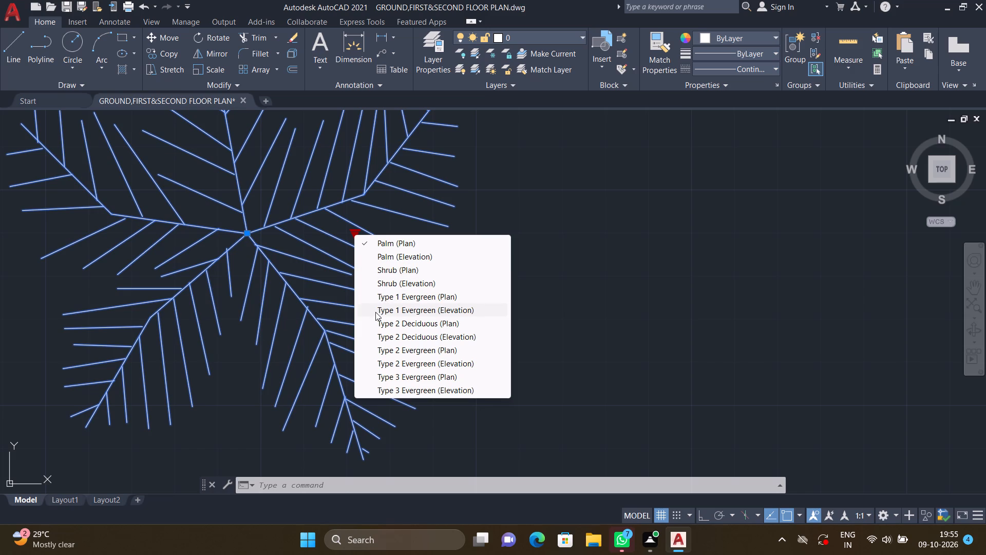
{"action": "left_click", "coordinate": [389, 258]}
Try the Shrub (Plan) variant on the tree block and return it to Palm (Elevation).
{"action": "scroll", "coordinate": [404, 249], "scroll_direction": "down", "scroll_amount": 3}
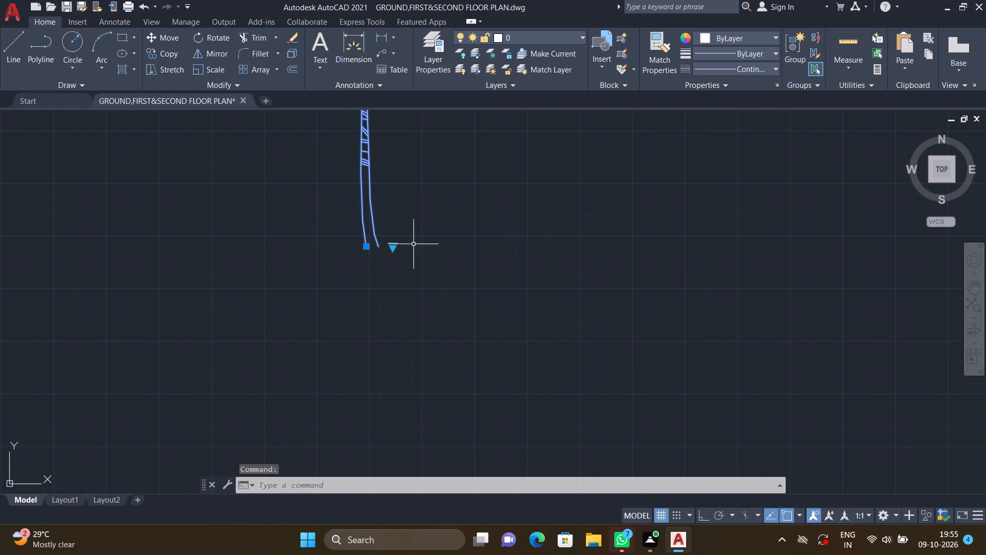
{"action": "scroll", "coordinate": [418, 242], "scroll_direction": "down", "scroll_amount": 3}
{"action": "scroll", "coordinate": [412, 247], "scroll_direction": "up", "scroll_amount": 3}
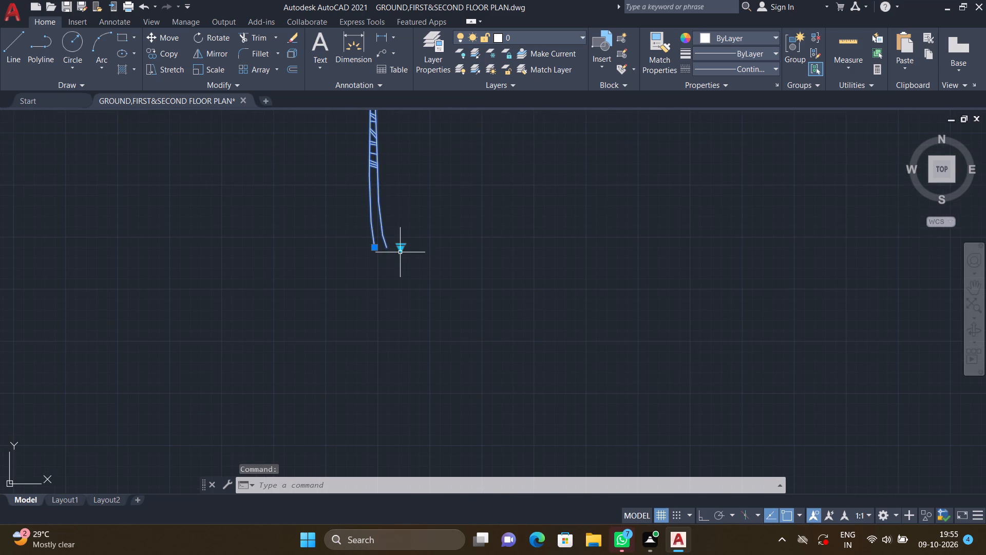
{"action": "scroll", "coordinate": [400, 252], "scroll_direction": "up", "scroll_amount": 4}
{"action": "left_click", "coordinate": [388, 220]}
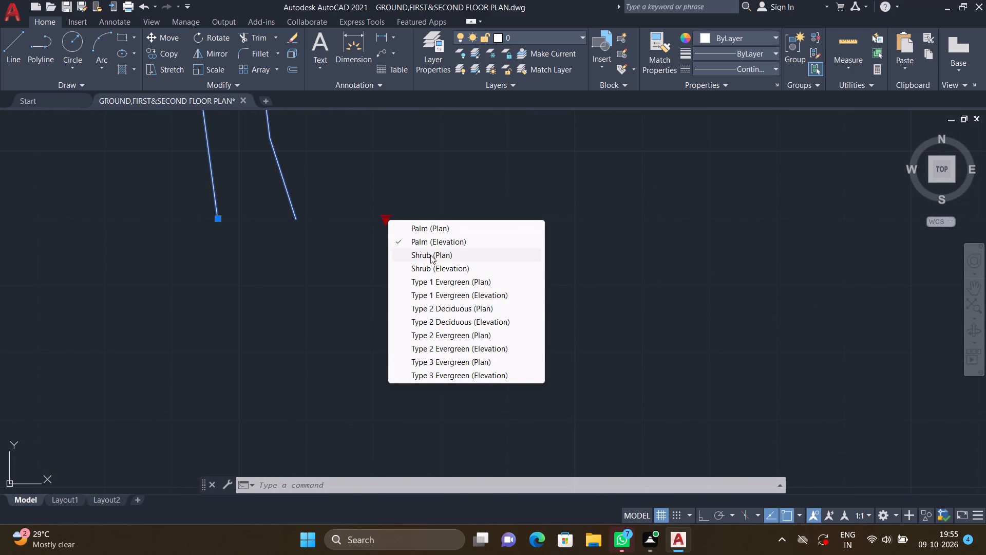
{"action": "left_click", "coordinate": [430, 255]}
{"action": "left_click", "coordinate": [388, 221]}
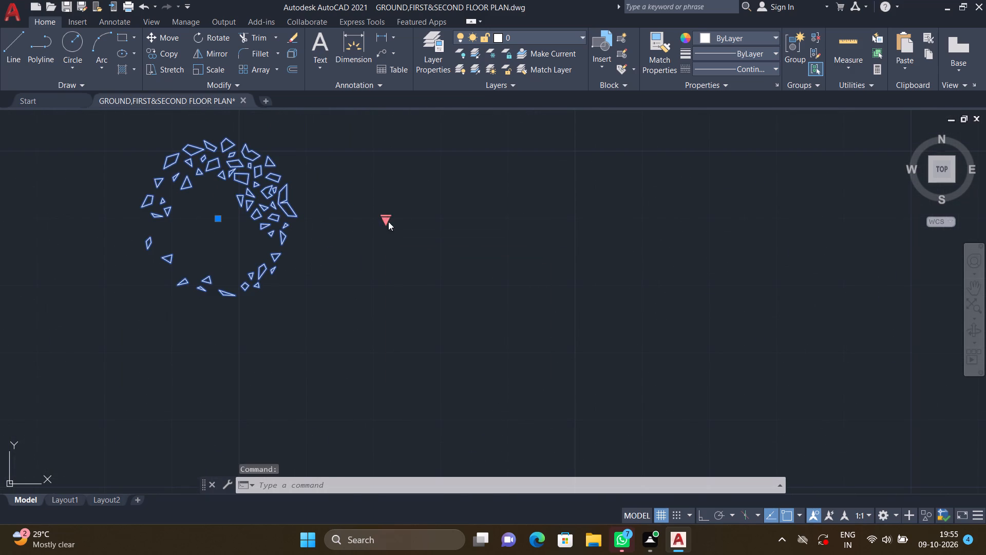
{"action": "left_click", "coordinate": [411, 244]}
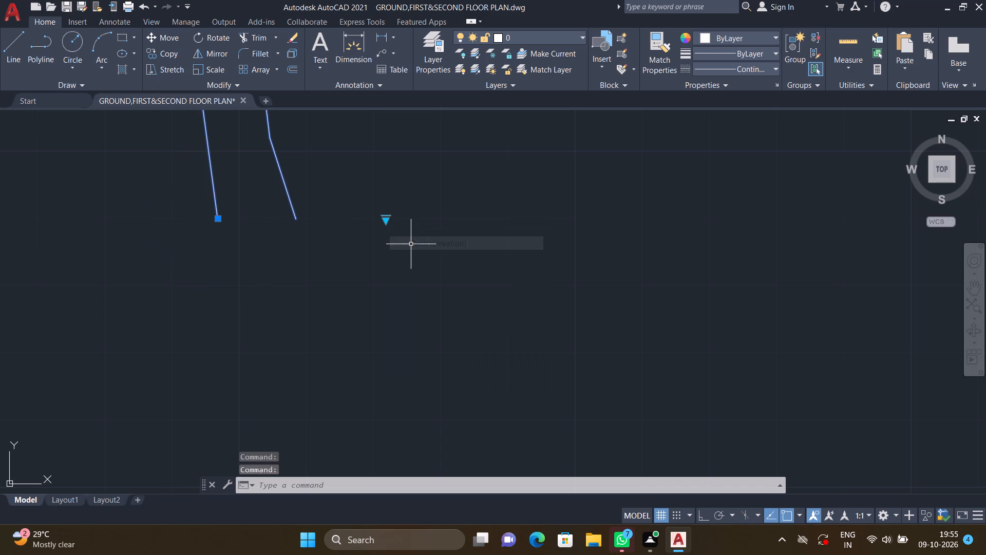
Switch the tree block to the Type 2 Evergreen (Elevation) variant.
{"action": "left_click", "coordinate": [387, 215]}
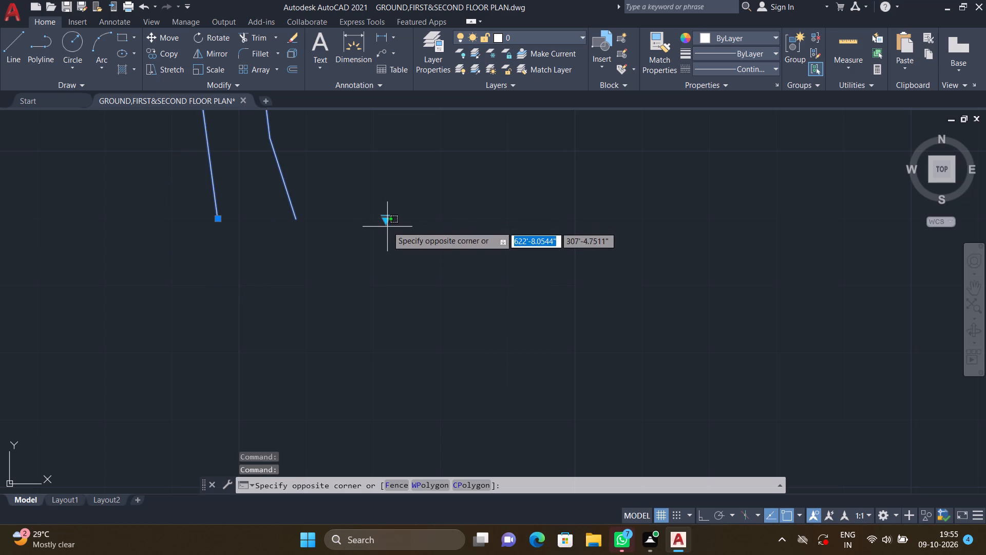
{"action": "left_click", "coordinate": [387, 225]}
{"action": "left_click", "coordinate": [387, 223]}
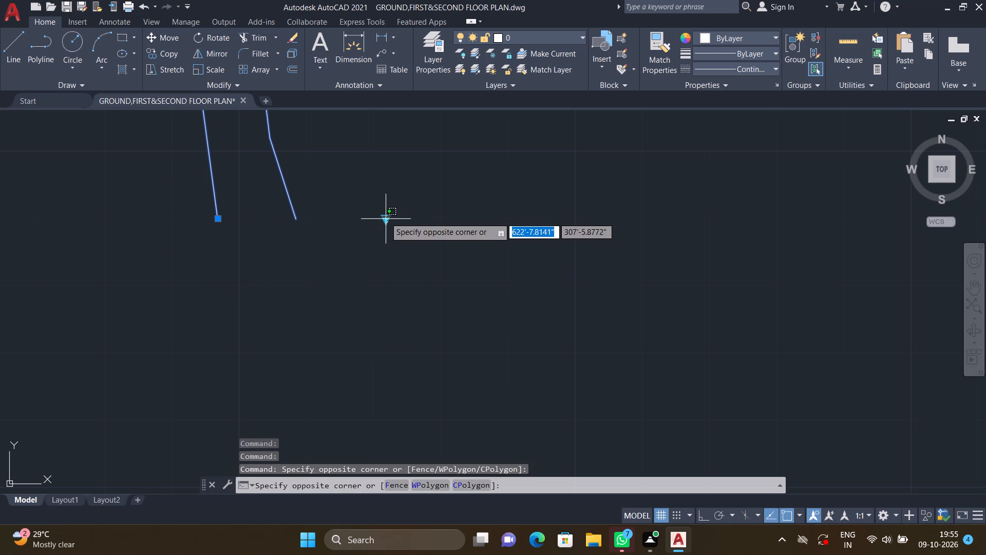
{"action": "left_click", "coordinate": [385, 217]}
{"action": "left_click", "coordinate": [385, 217]}
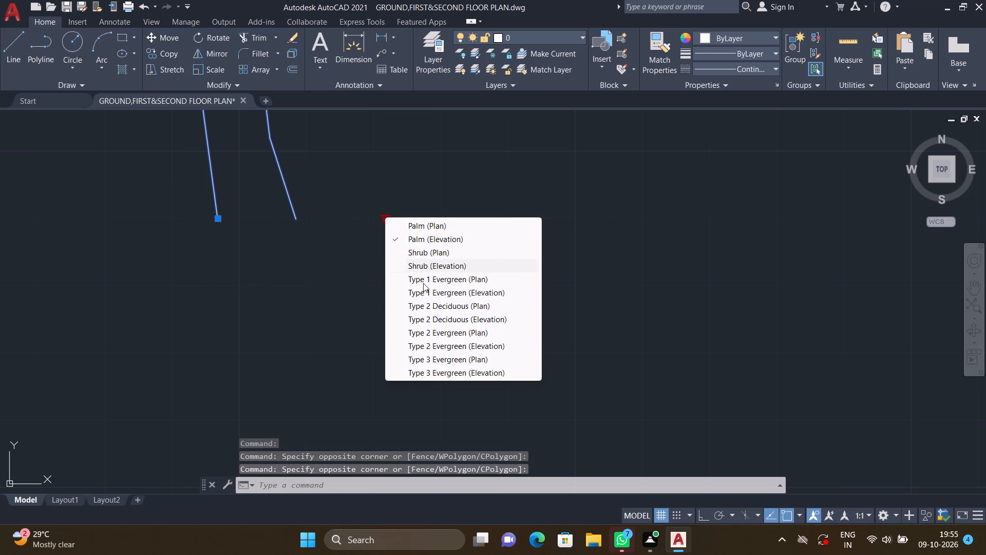
{"action": "scroll", "coordinate": [415, 307], "scroll_direction": "down", "scroll_amount": 2}
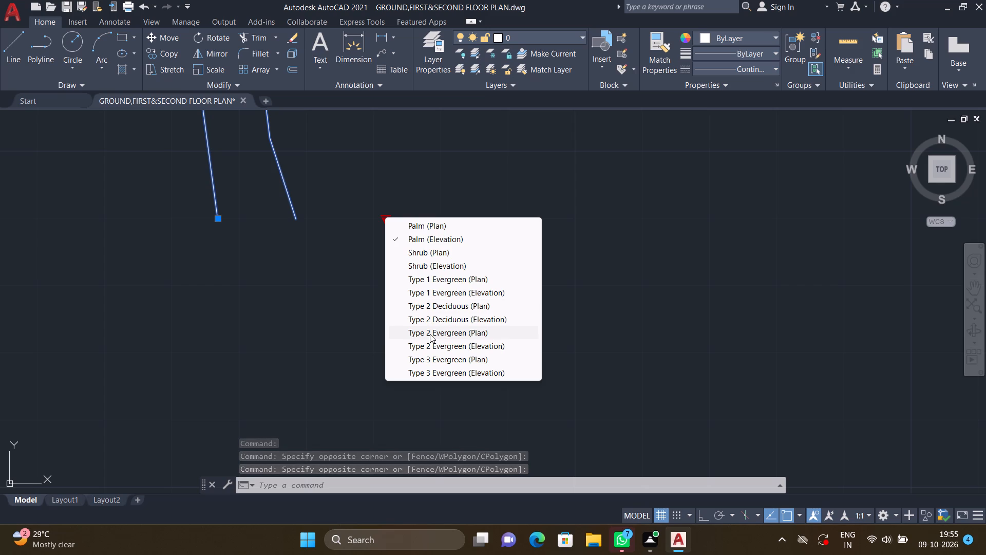
{"action": "left_click", "coordinate": [442, 347]}
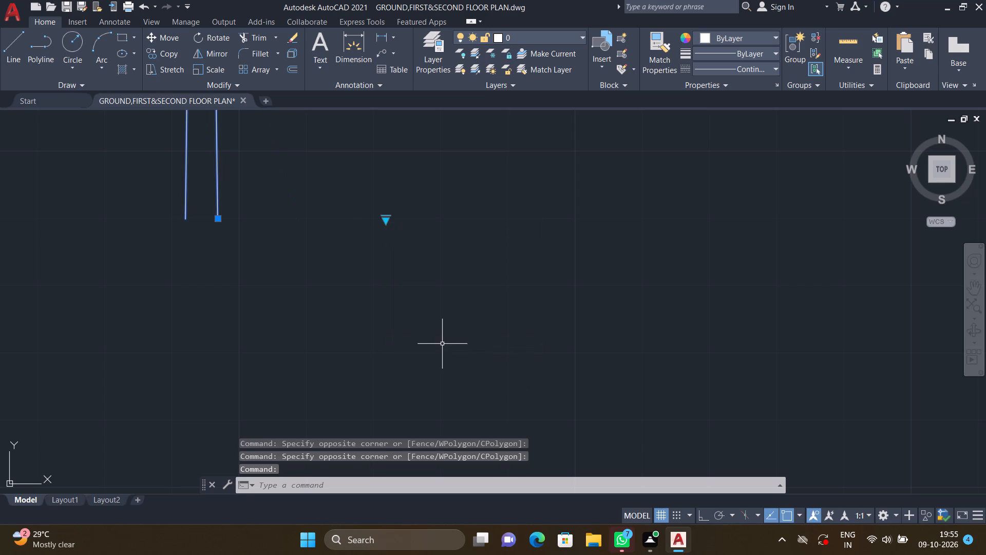
{"action": "scroll", "coordinate": [443, 332], "scroll_direction": "down", "scroll_amount": 5}
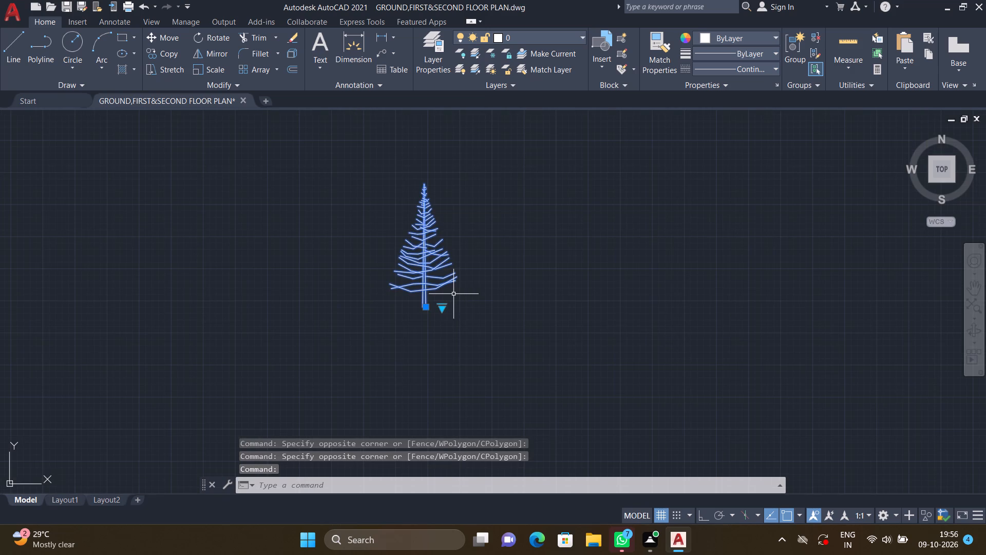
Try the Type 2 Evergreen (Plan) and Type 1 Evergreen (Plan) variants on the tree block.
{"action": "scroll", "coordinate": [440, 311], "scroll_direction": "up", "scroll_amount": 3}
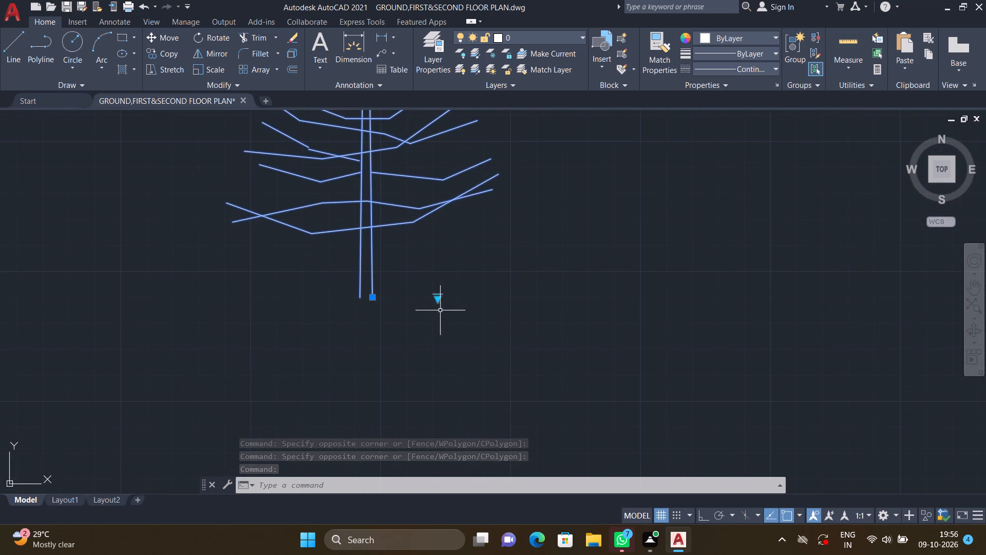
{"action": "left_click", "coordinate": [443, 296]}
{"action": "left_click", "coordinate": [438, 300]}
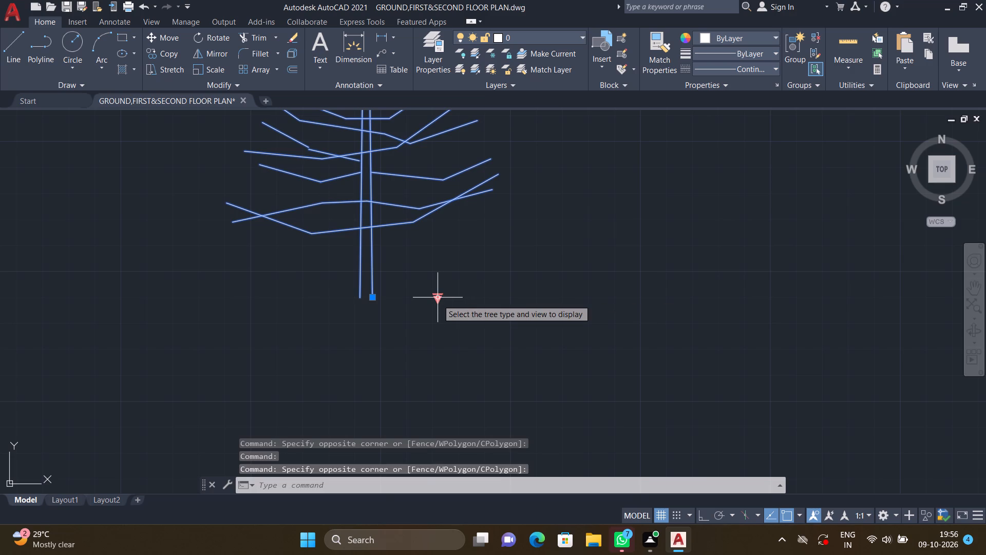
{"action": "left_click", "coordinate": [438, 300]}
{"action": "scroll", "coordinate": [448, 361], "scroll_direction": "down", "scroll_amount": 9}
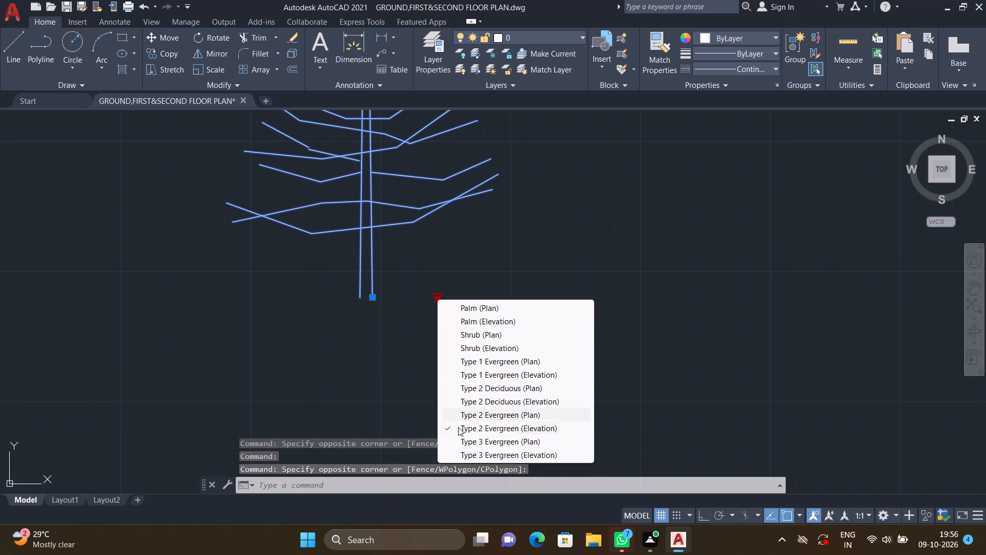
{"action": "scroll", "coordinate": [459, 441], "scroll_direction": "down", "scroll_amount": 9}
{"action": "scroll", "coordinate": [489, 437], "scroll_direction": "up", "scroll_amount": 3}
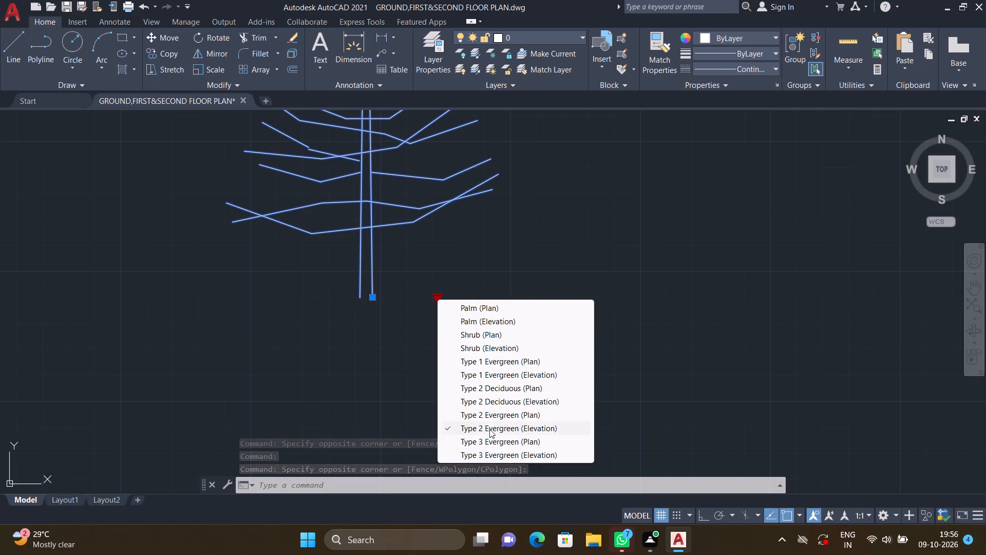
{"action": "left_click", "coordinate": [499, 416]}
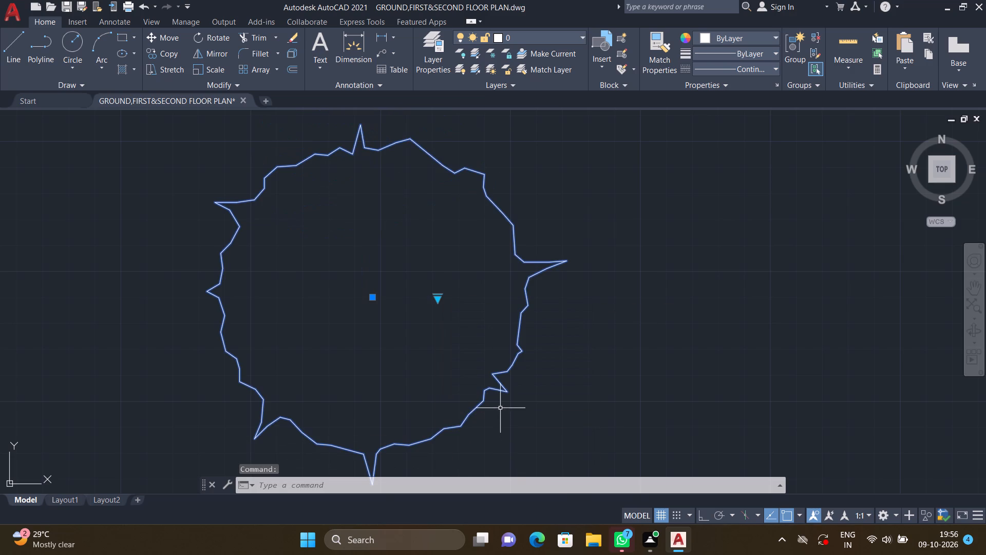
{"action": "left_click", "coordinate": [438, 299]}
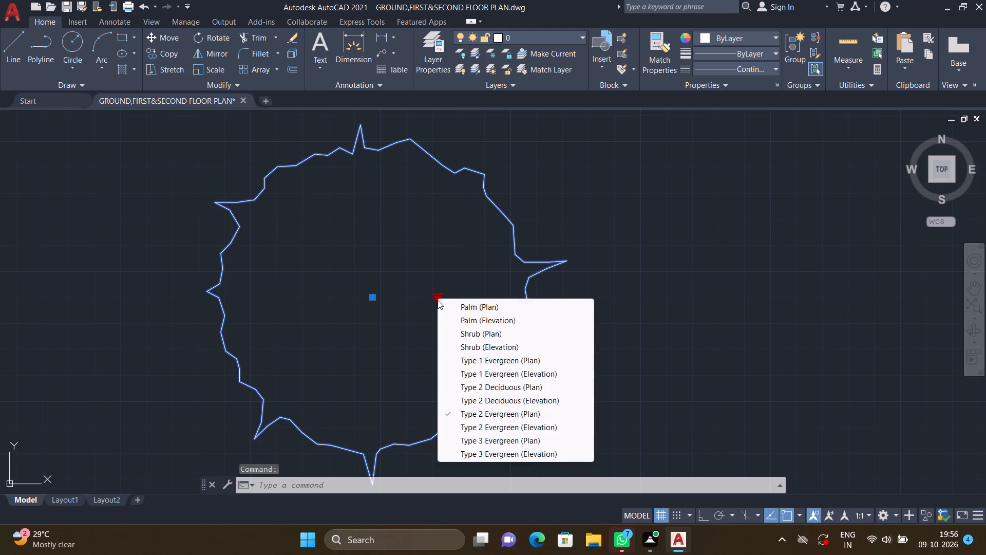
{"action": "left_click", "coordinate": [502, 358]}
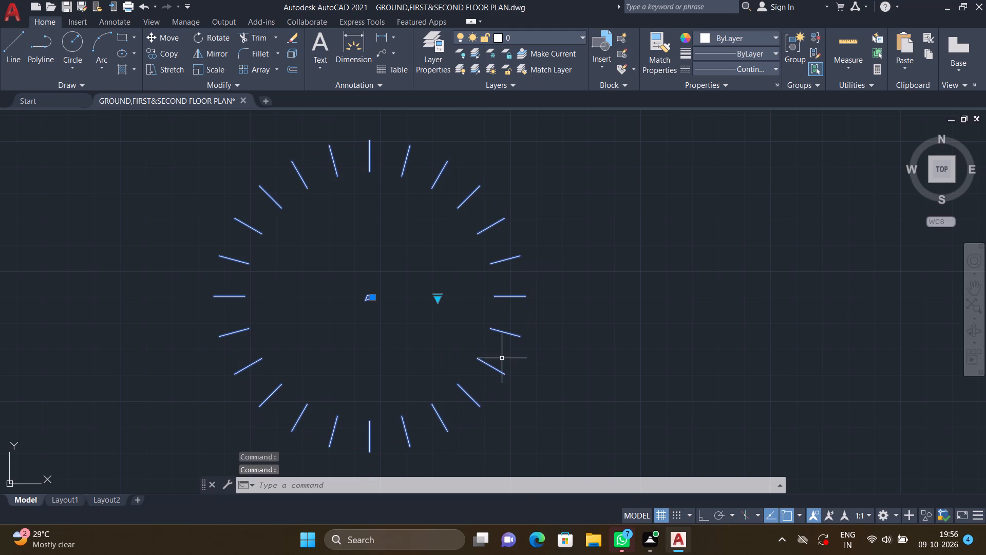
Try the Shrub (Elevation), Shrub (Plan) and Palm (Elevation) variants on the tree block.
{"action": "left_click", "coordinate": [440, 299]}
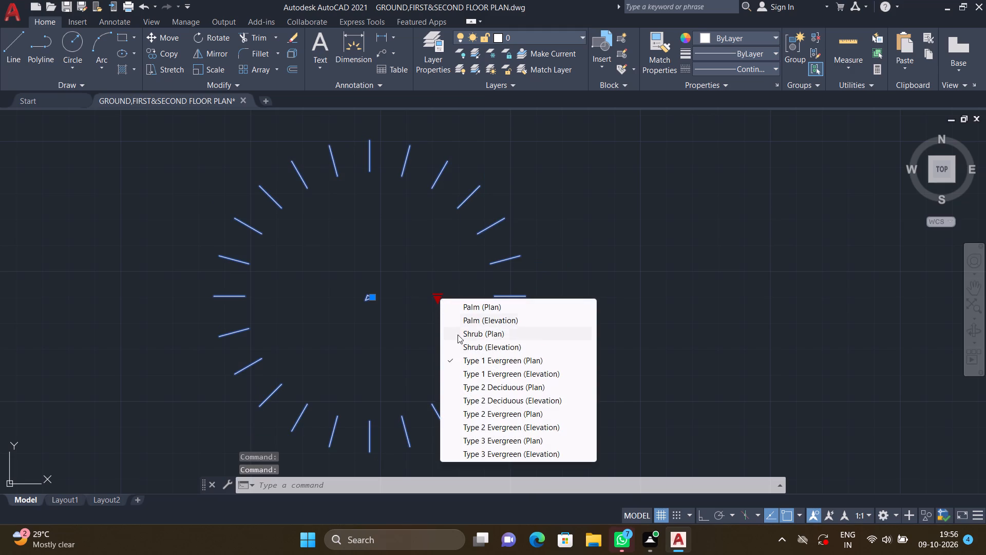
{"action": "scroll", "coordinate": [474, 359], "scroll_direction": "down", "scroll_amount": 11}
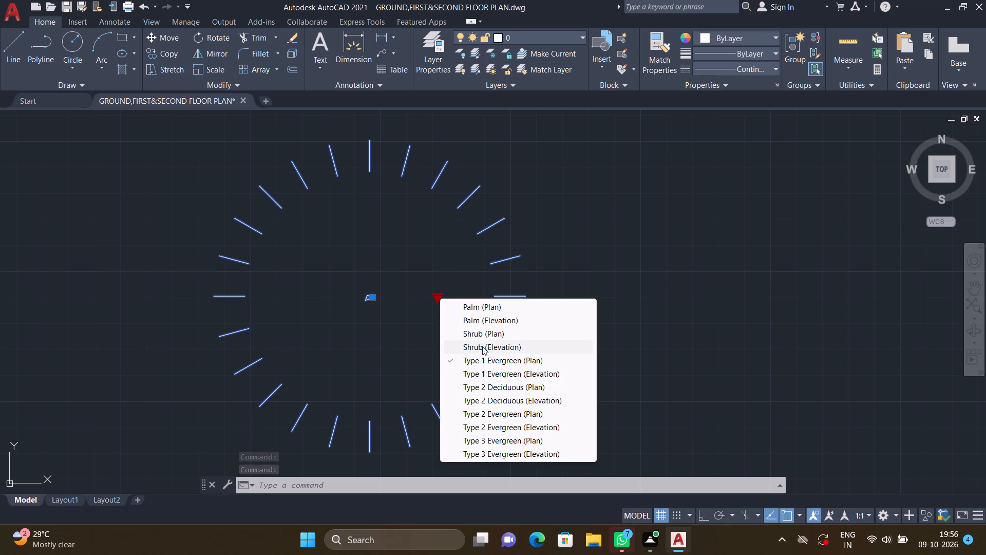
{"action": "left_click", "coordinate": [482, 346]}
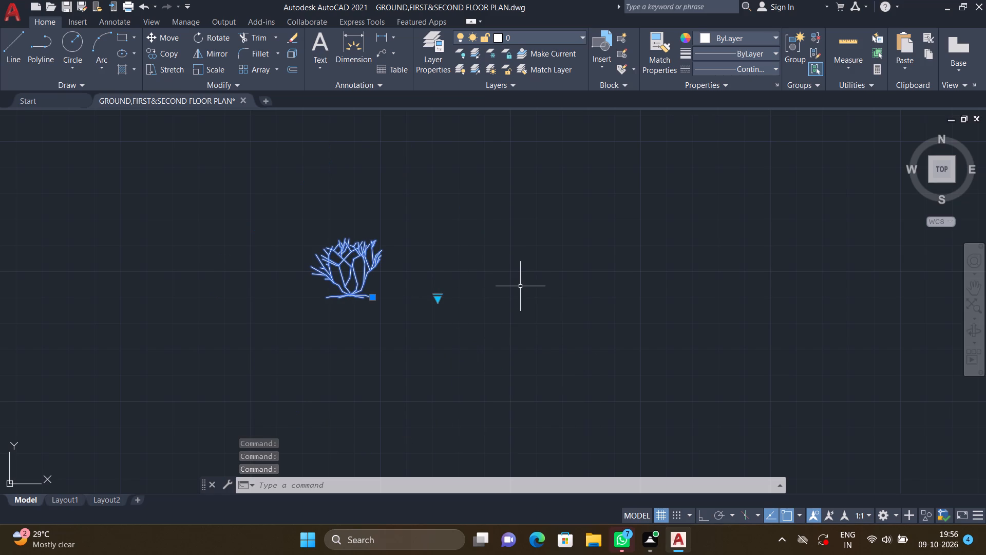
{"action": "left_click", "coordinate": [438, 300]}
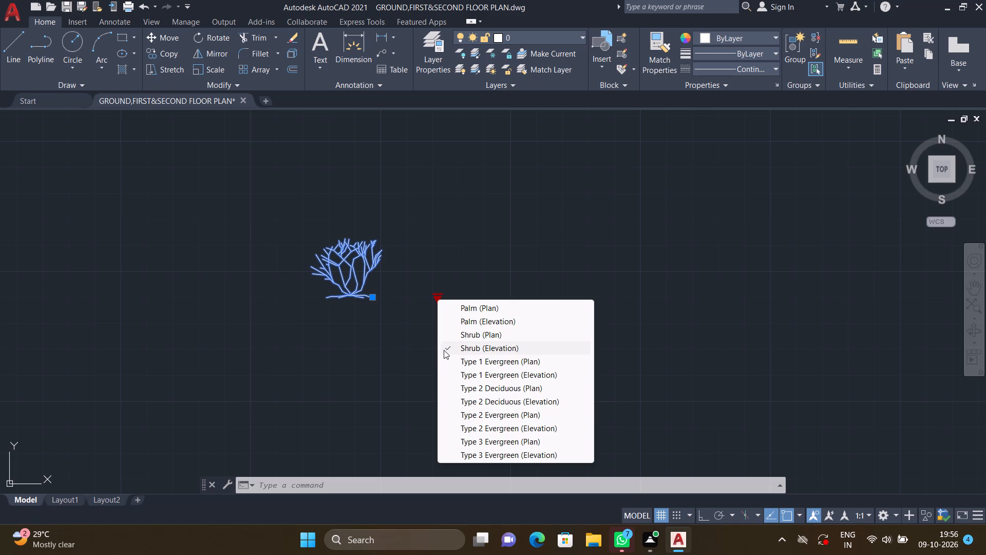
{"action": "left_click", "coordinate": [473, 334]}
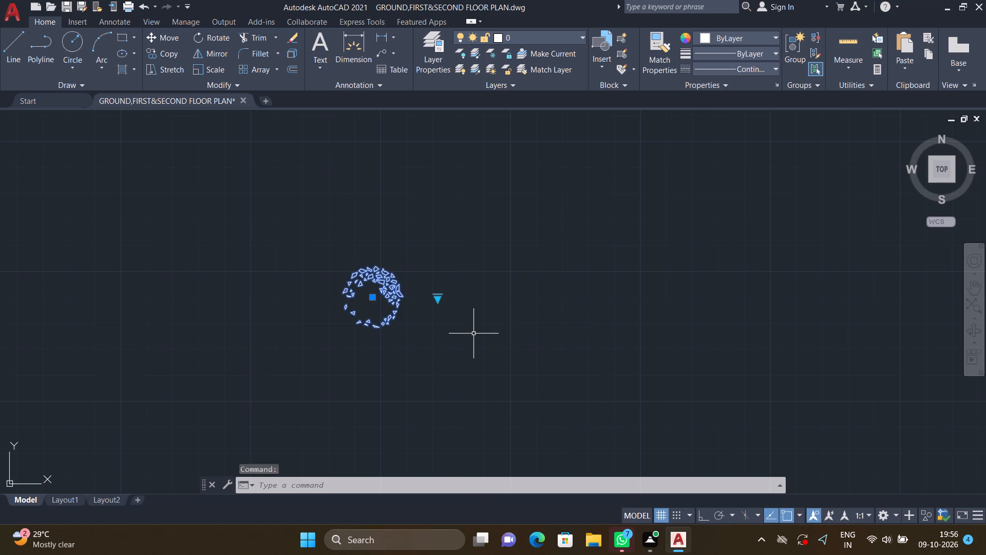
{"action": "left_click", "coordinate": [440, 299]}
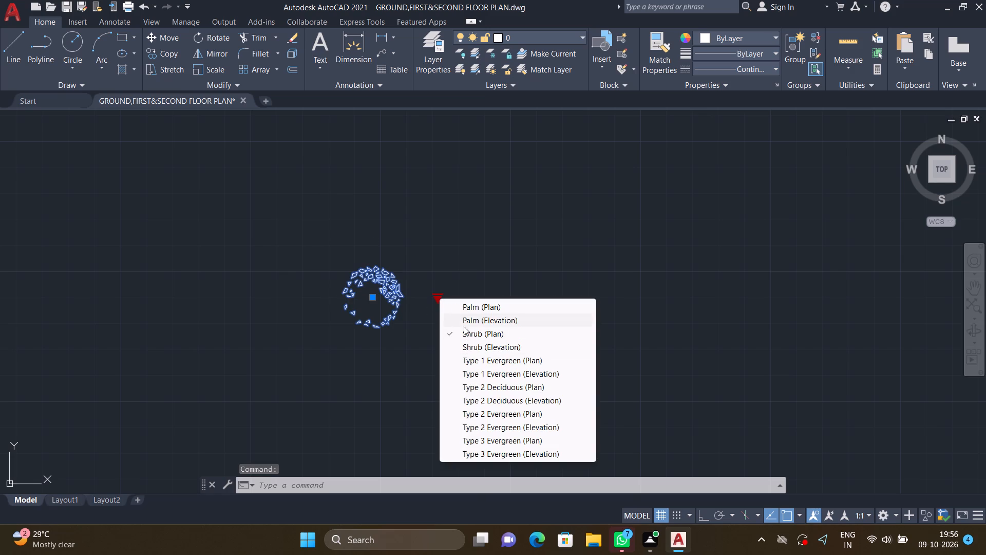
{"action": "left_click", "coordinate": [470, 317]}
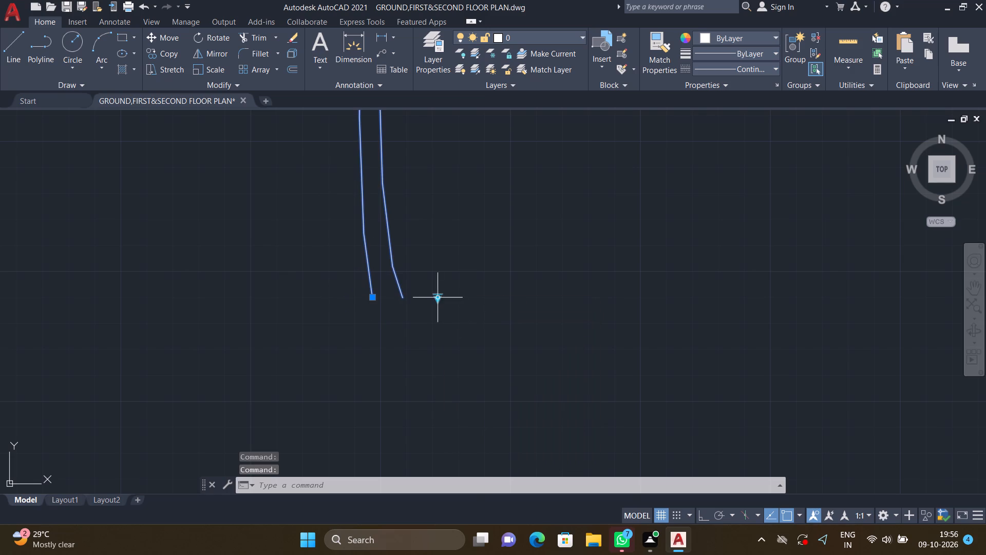
Switch the tree block to the Palm (Plan) variant and deselect it.
{"action": "left_click", "coordinate": [436, 301]}
{"action": "left_click", "coordinate": [457, 308]}
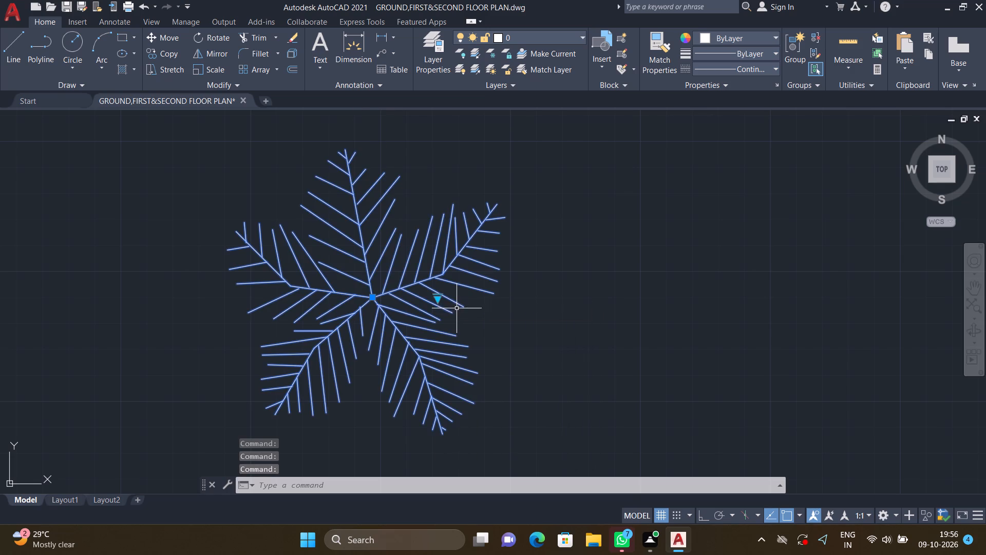
{"action": "scroll", "coordinate": [494, 289], "scroll_direction": "down", "scroll_amount": 2}
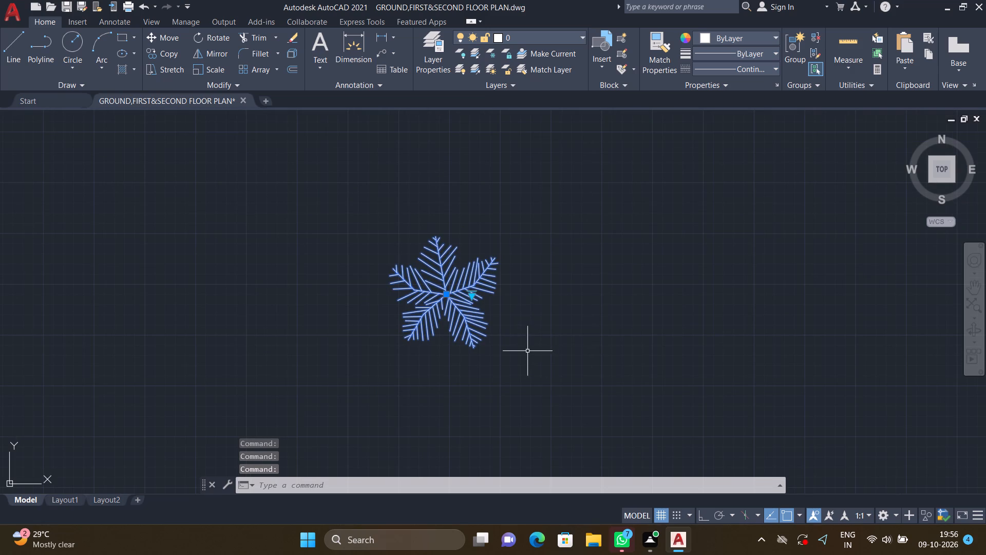
{"action": "middle_click_drag", "start_coordinate": [516, 342], "coordinate": [487, 322]}
{"action": "scroll", "coordinate": [495, 330], "scroll_direction": "down", "scroll_amount": 1}
{"action": "middle_click_drag", "start_coordinate": [484, 346], "coordinate": [425, 327]}
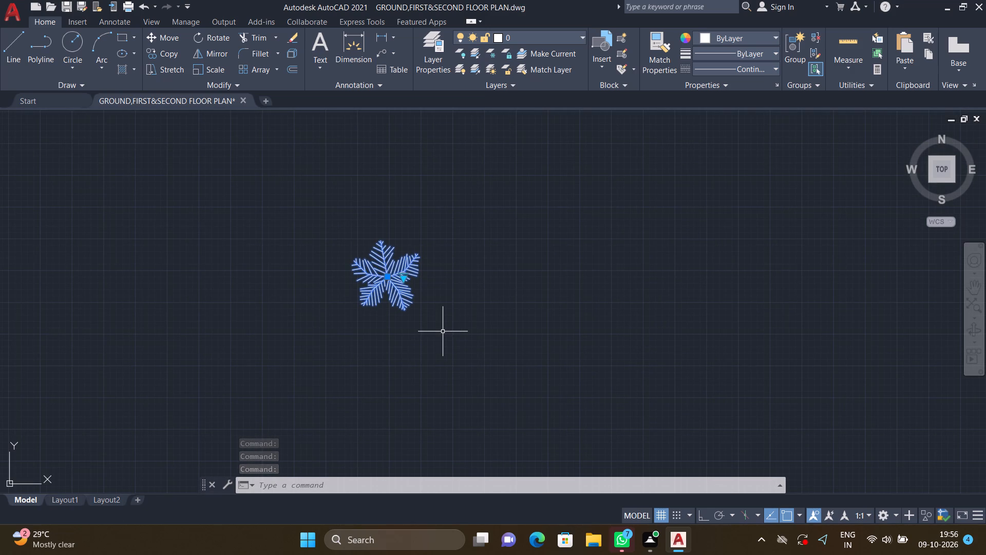
{"action": "key", "text": "Escape"}
Copy the palm tree block from its centre point towards the ground floor plan.
{"action": "key", "text": "c"}
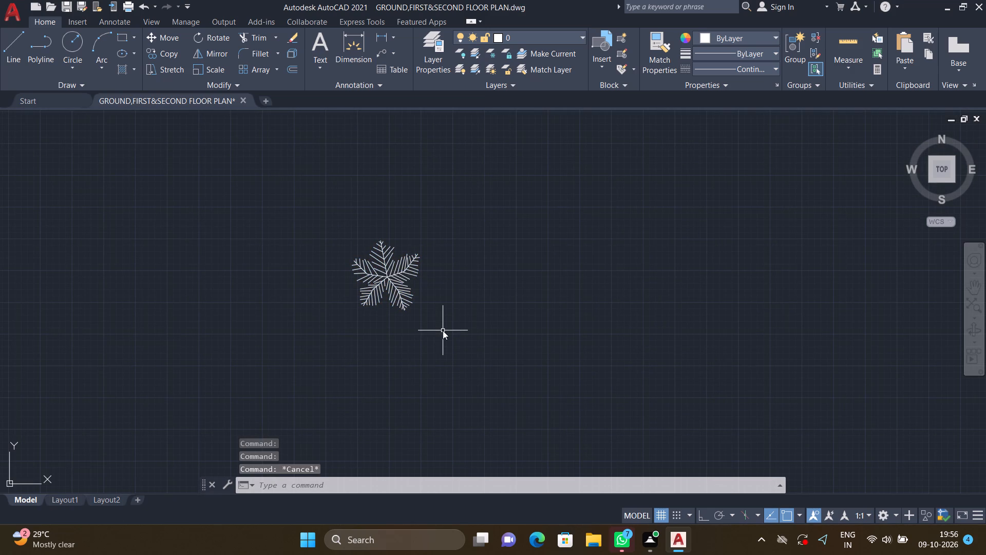
{"action": "key", "text": "o"}
{"action": "key", "text": "Return"}
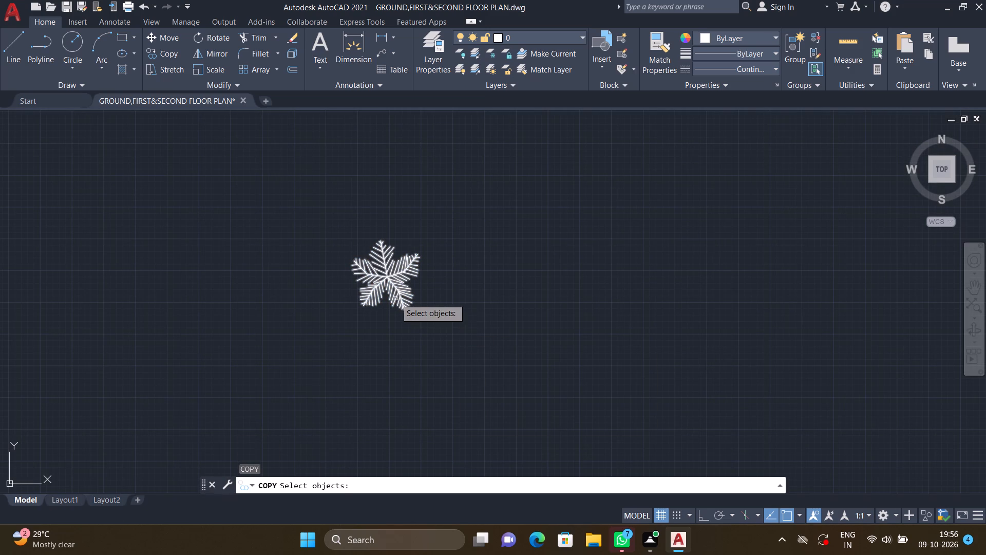
{"action": "left_click", "coordinate": [395, 299]}
{"action": "key", "text": "Return"}
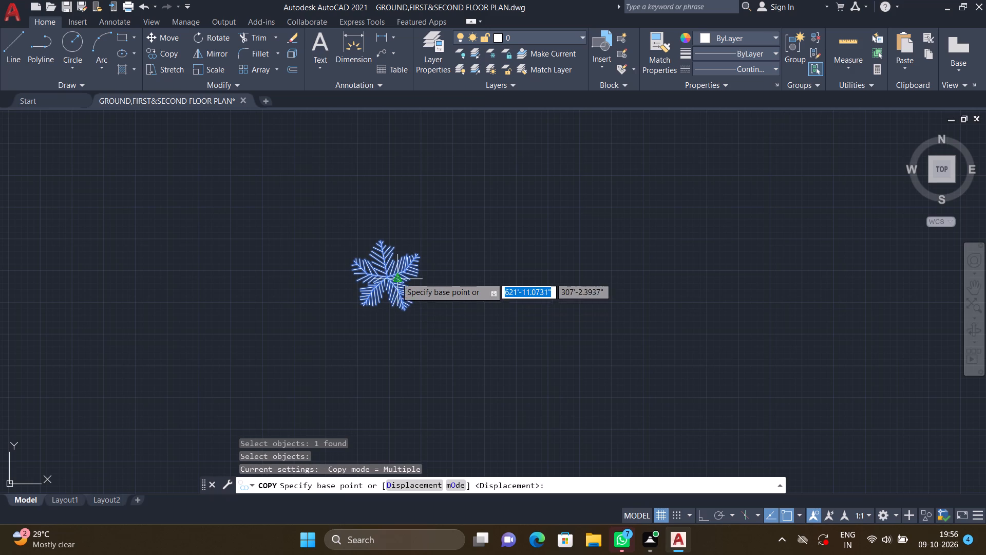
{"action": "left_click", "coordinate": [388, 276]}
{"action": "scroll", "coordinate": [464, 280], "scroll_direction": "down", "scroll_amount": 3}
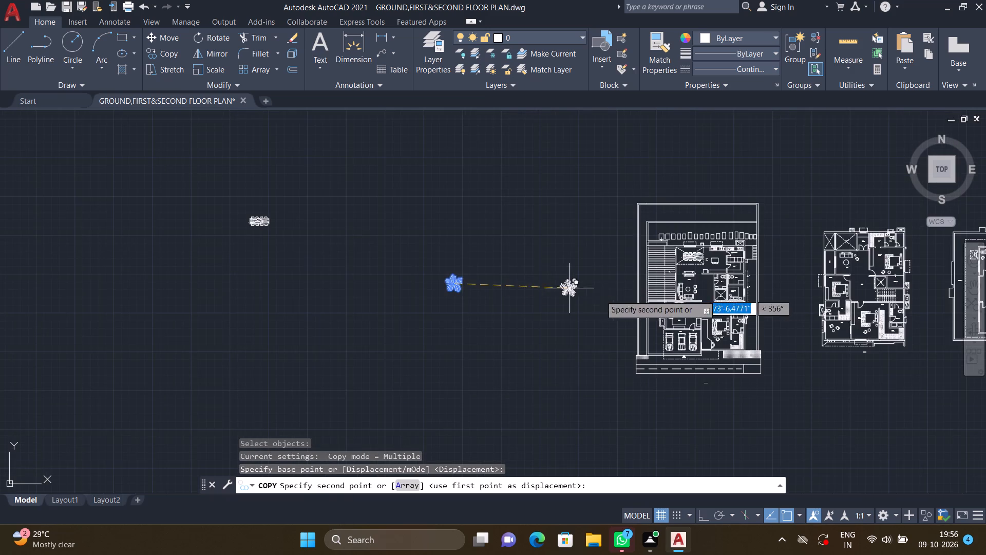
{"action": "middle_click_drag", "start_coordinate": [580, 289], "coordinate": [484, 253]}
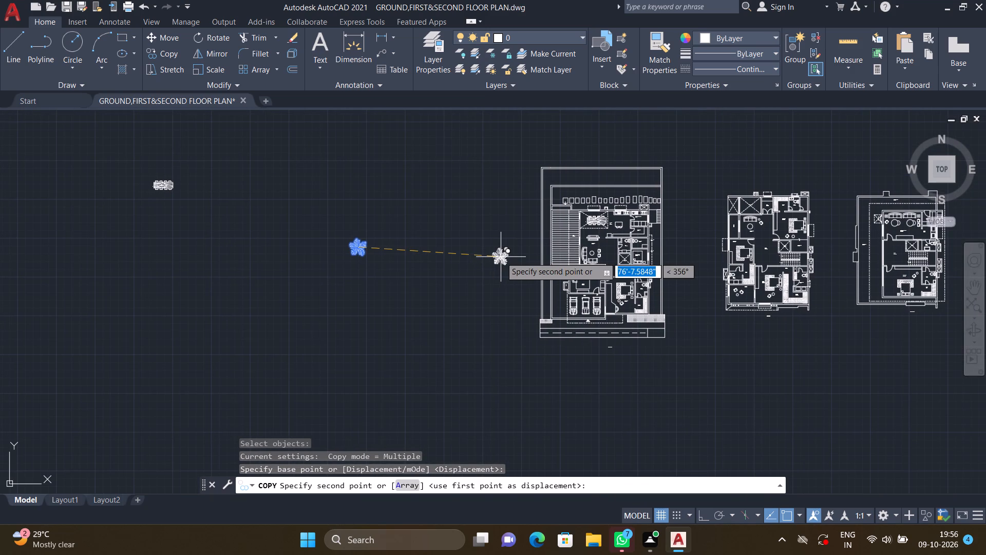
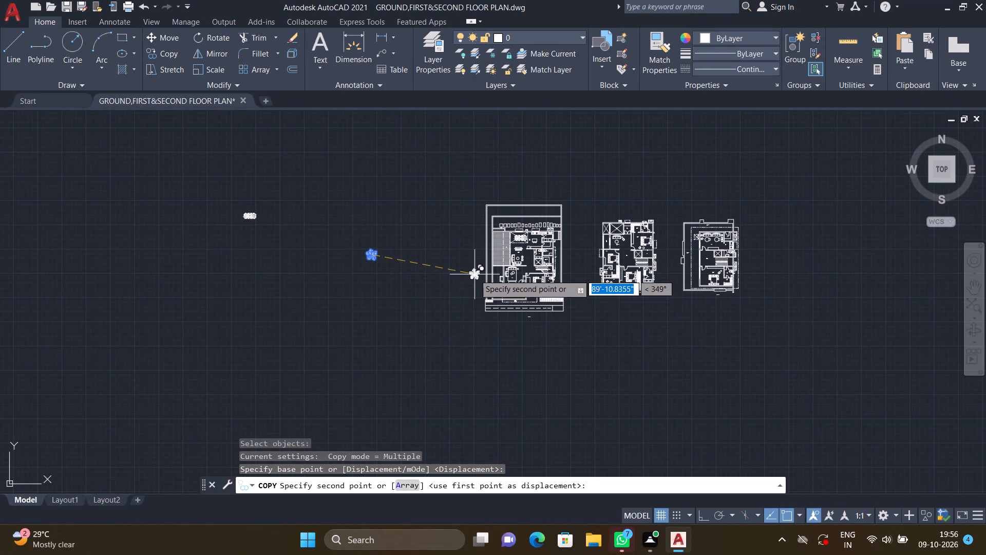
Place two copies of the palm tree block on the ground floor deck, one above the other.
{"action": "middle_click_drag", "start_coordinate": [465, 295], "coordinate": [456, 332]}
{"action": "scroll", "coordinate": [497, 288], "scroll_direction": "up", "scroll_amount": 3}
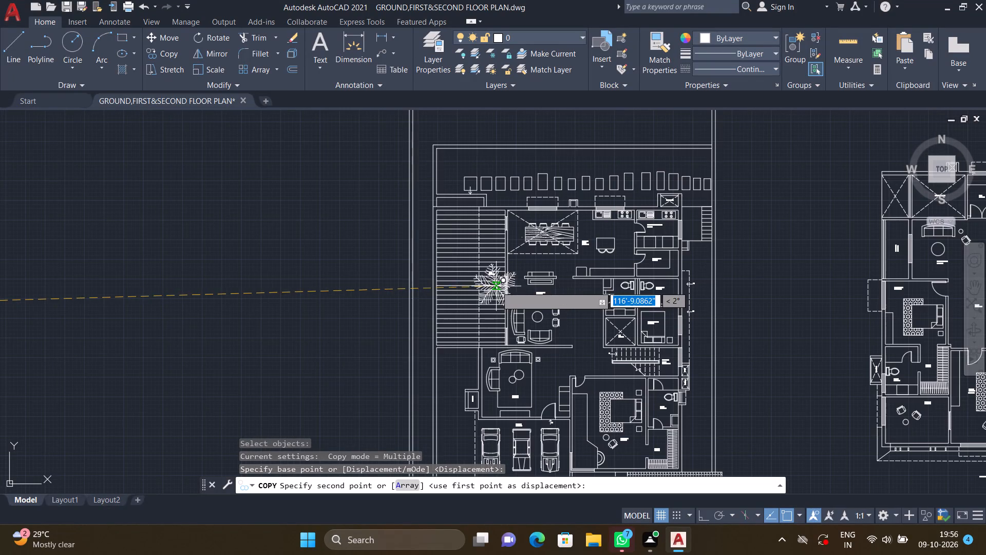
{"action": "scroll", "coordinate": [472, 249], "scroll_direction": "up", "scroll_amount": 1}
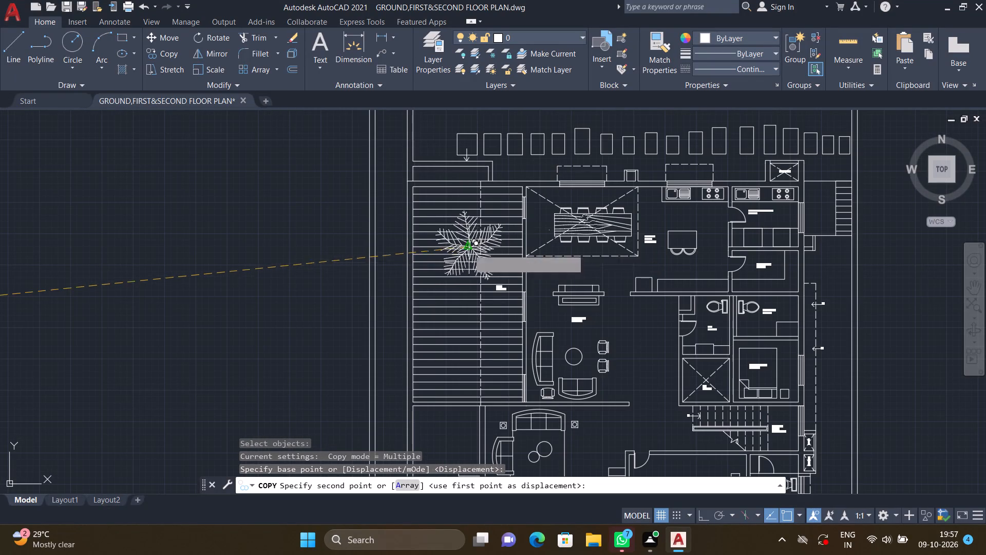
{"action": "scroll", "coordinate": [447, 243], "scroll_direction": "up", "scroll_amount": 1}
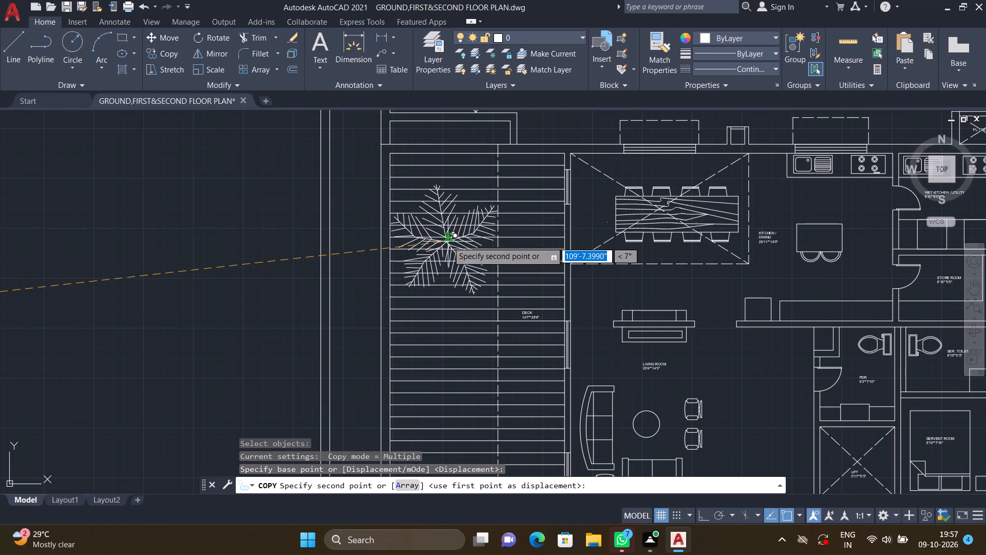
{"action": "left_click", "coordinate": [448, 242]}
{"action": "scroll", "coordinate": [447, 300], "scroll_direction": "down", "scroll_amount": 2}
{"action": "middle_click_drag", "start_coordinate": [447, 331], "coordinate": [453, 300]}
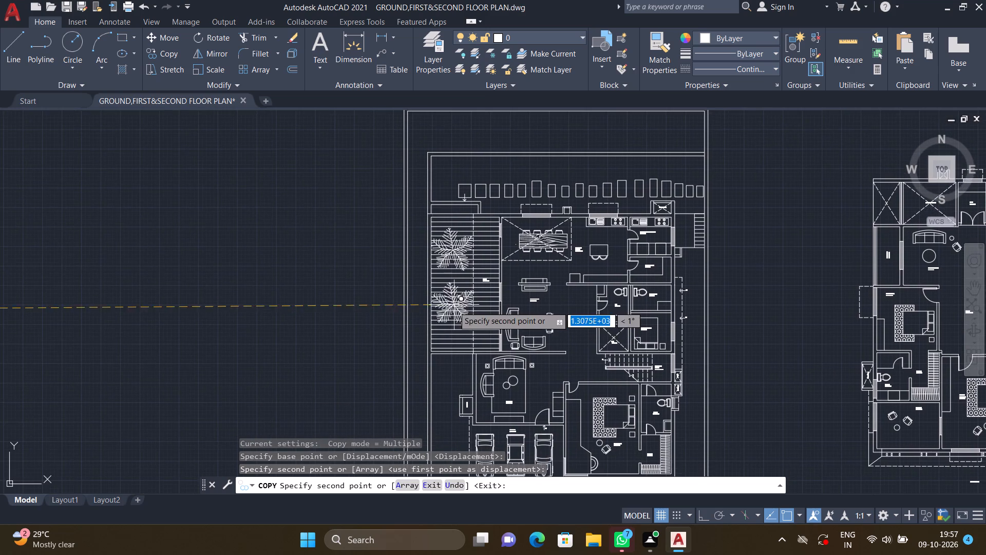
{"action": "scroll", "coordinate": [451, 312], "scroll_direction": "up", "scroll_amount": 1}
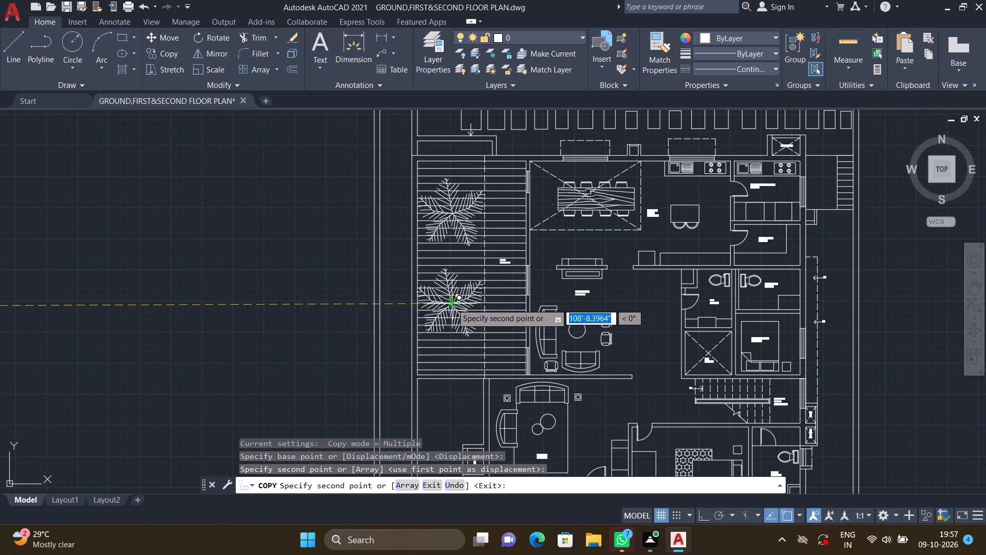
{"action": "scroll", "coordinate": [452, 304], "scroll_direction": "up", "scroll_amount": 1}
{"action": "left_click", "coordinate": [452, 303]}
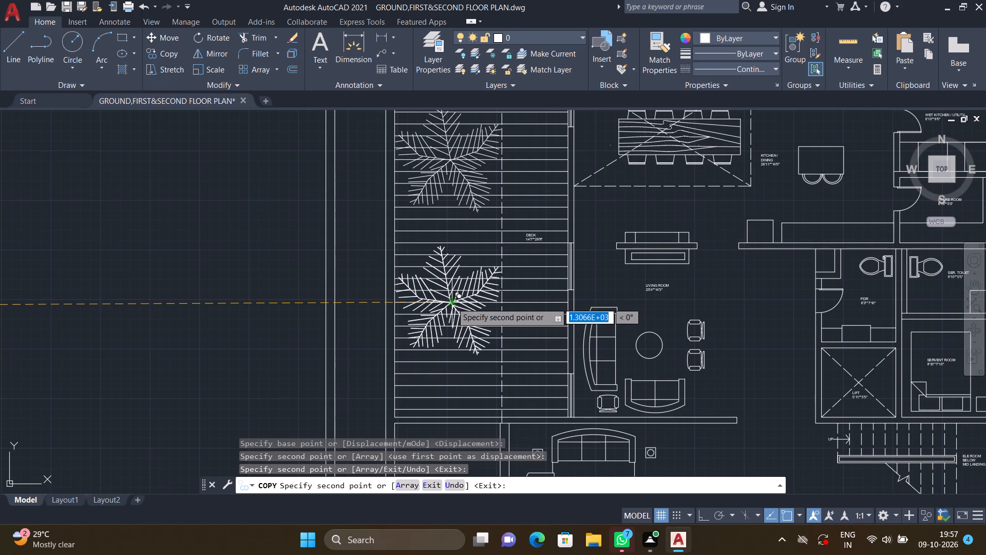
{"action": "key", "text": "Return"}
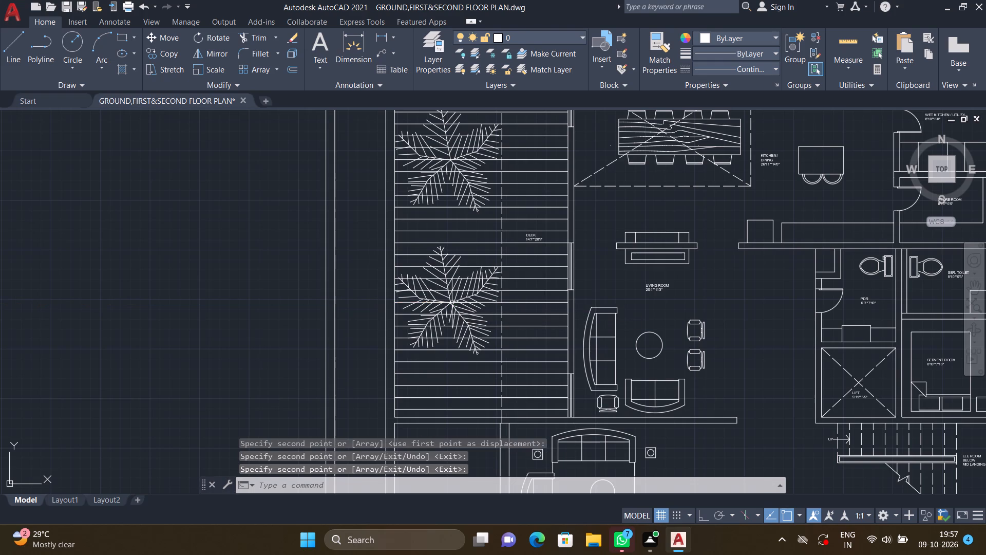
Draw a circle of about 1'-2" radius centred on the upper palm on the deck.
{"action": "scroll", "coordinate": [418, 322], "scroll_direction": "down", "scroll_amount": 1}
{"action": "scroll", "coordinate": [433, 215], "scroll_direction": "up", "scroll_amount": 2}
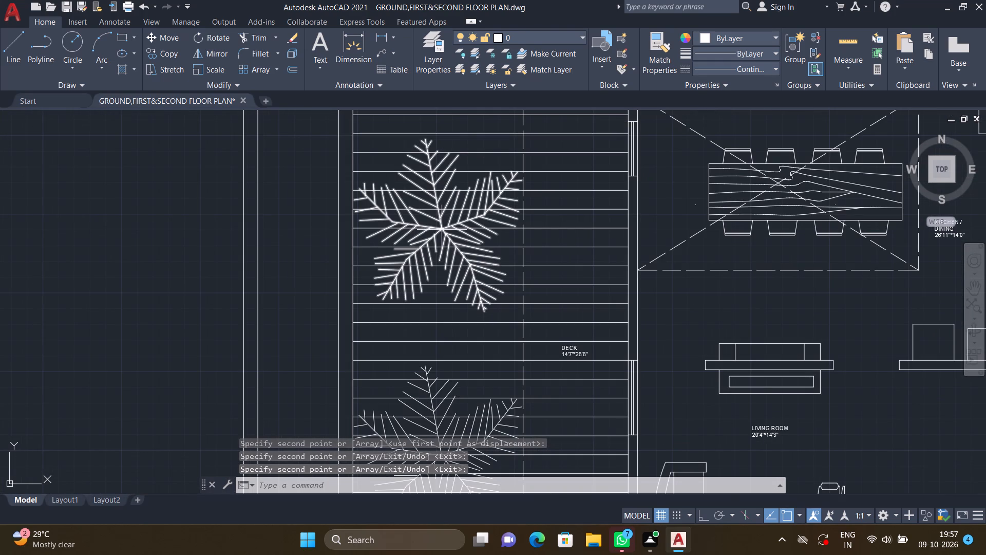
{"action": "key", "text": "c"}
{"action": "key", "text": "Return"}
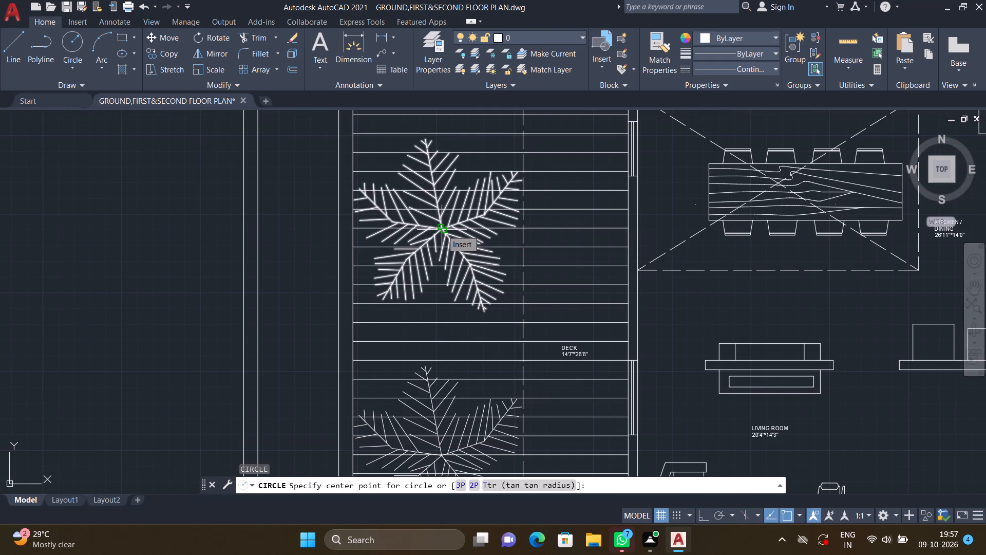
{"action": "scroll", "coordinate": [442, 235], "scroll_direction": "up", "scroll_amount": 2}
{"action": "left_click", "coordinate": [436, 217]}
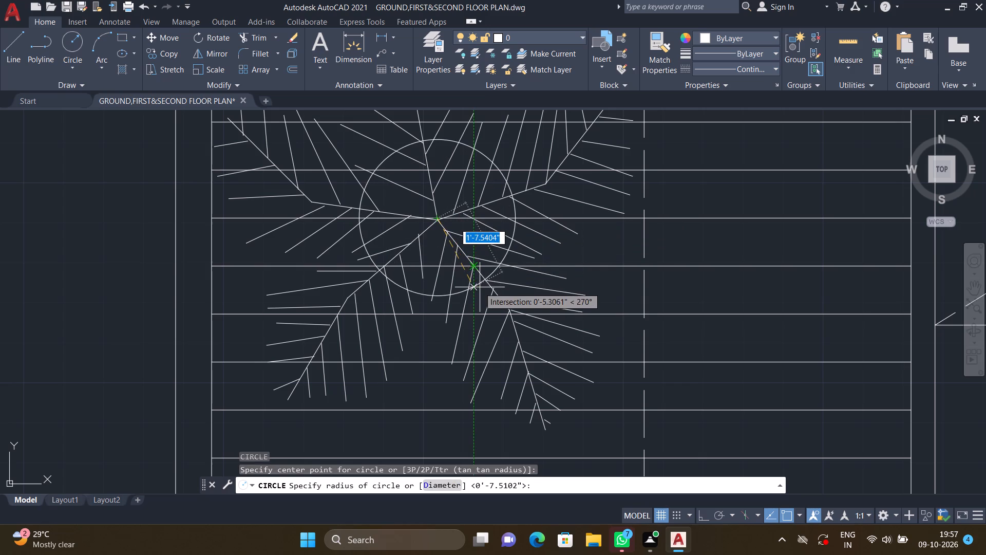
{"action": "left_click", "coordinate": [467, 267]}
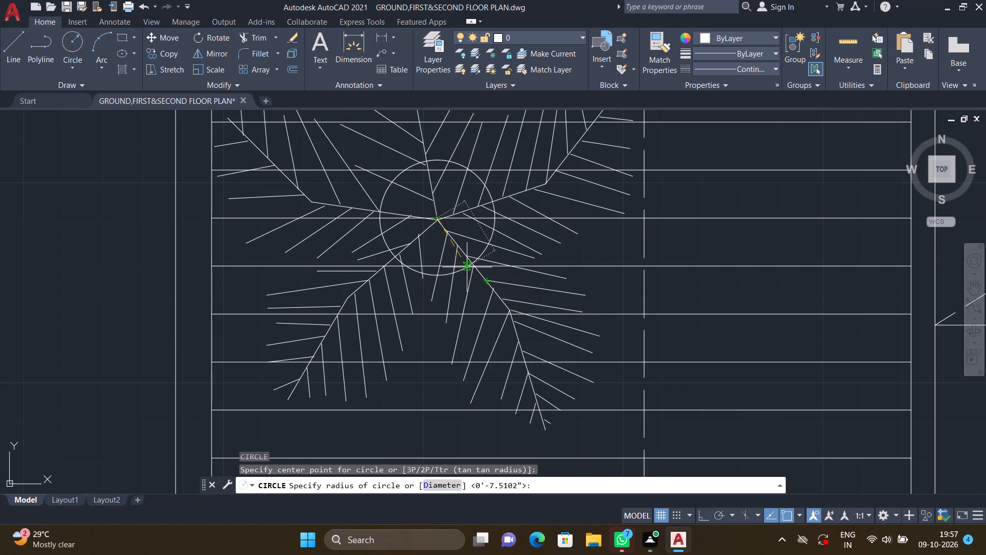
Draw a smaller circle of about 11" radius inside the first one, at the centre of the upper palm.
{"action": "key", "text": "c"}
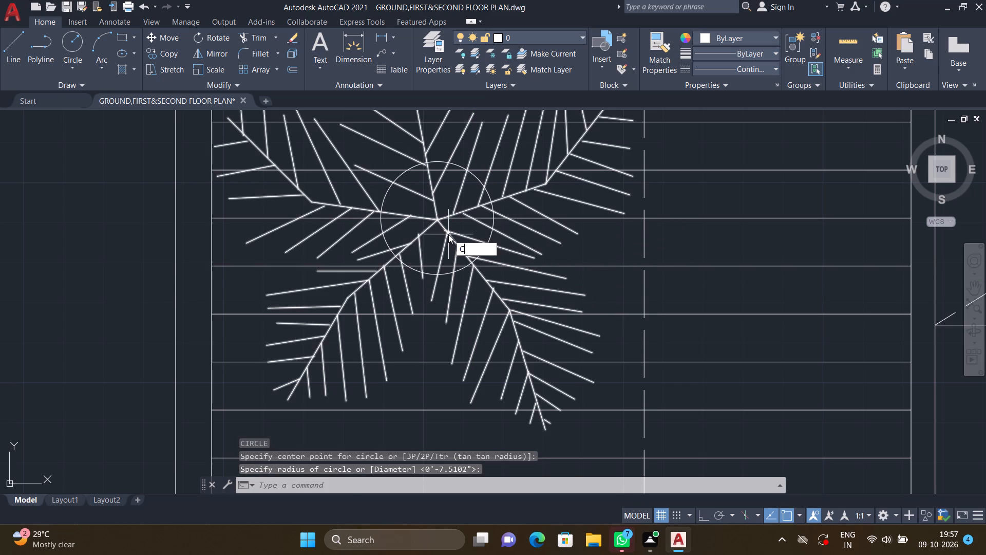
{"action": "key", "text": "Return"}
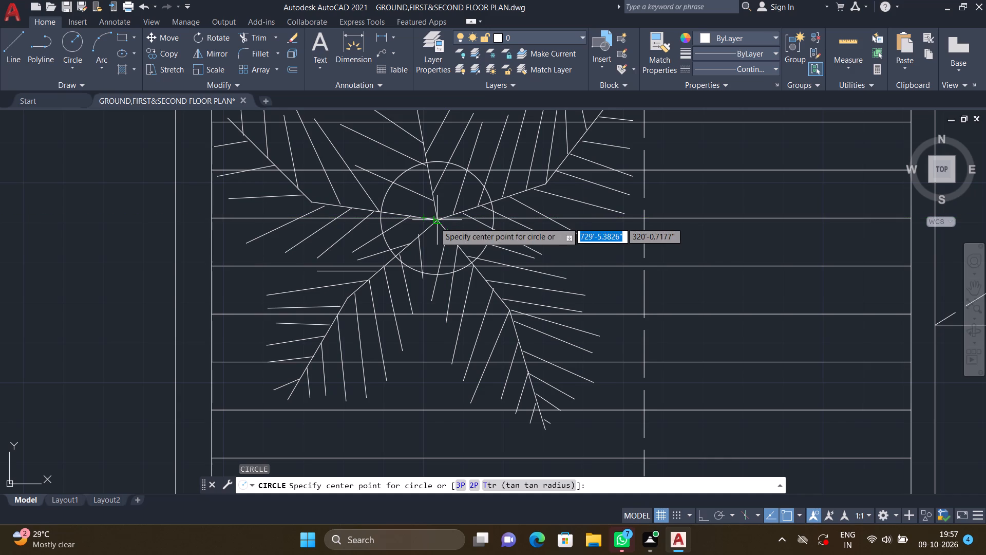
{"action": "scroll", "coordinate": [434, 226], "scroll_direction": "up", "scroll_amount": 2}
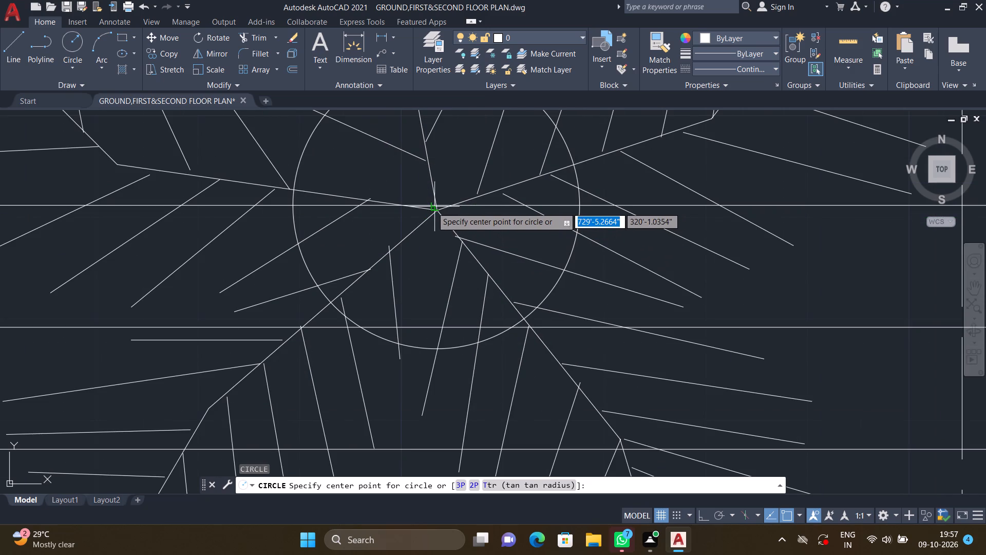
{"action": "left_click", "coordinate": [432, 207]}
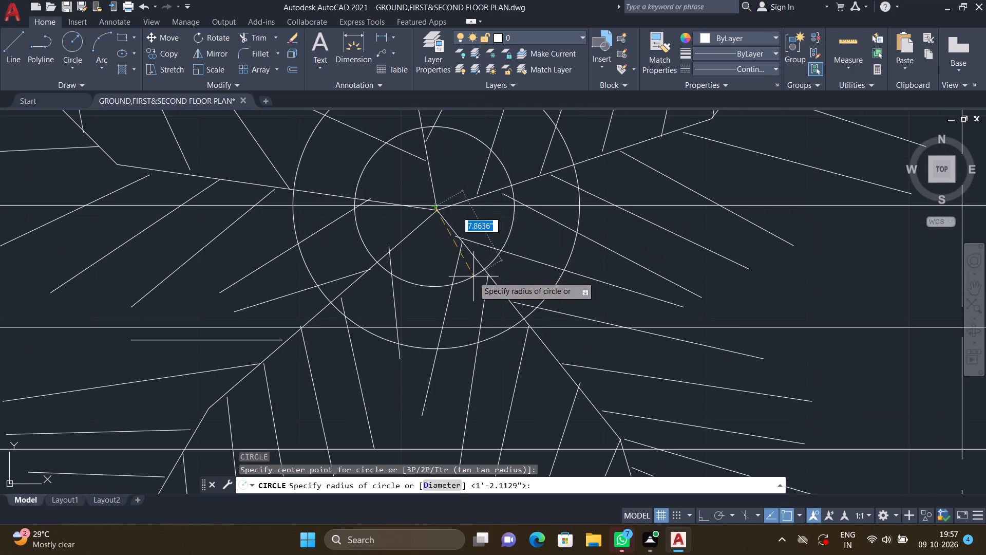
{"action": "left_click", "coordinate": [491, 303]}
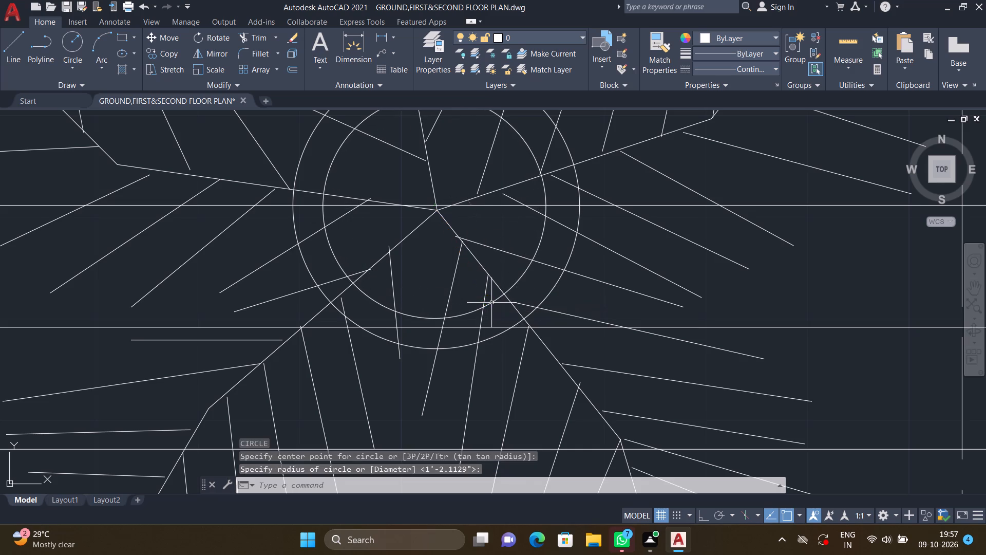
Draw a circle of about 1'-3" radius centred on the lower palm on the deck.
{"action": "scroll", "coordinate": [417, 279], "scroll_direction": "down", "scroll_amount": 2}
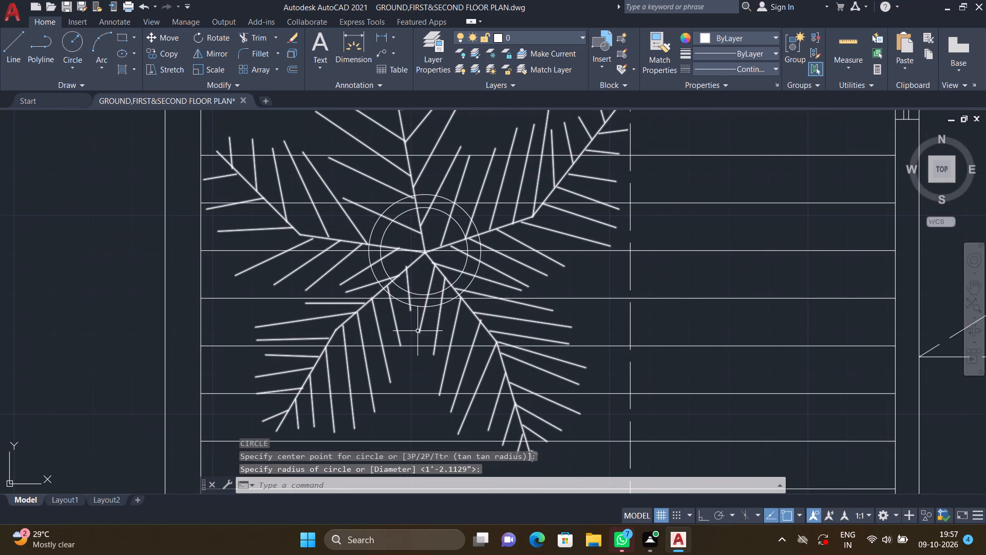
{"action": "scroll", "coordinate": [418, 328], "scroll_direction": "down", "scroll_amount": 2}
{"action": "middle_click_drag", "start_coordinate": [408, 307], "coordinate": [405, 236]}
{"action": "scroll", "coordinate": [406, 240], "scroll_direction": "down", "scroll_amount": 1}
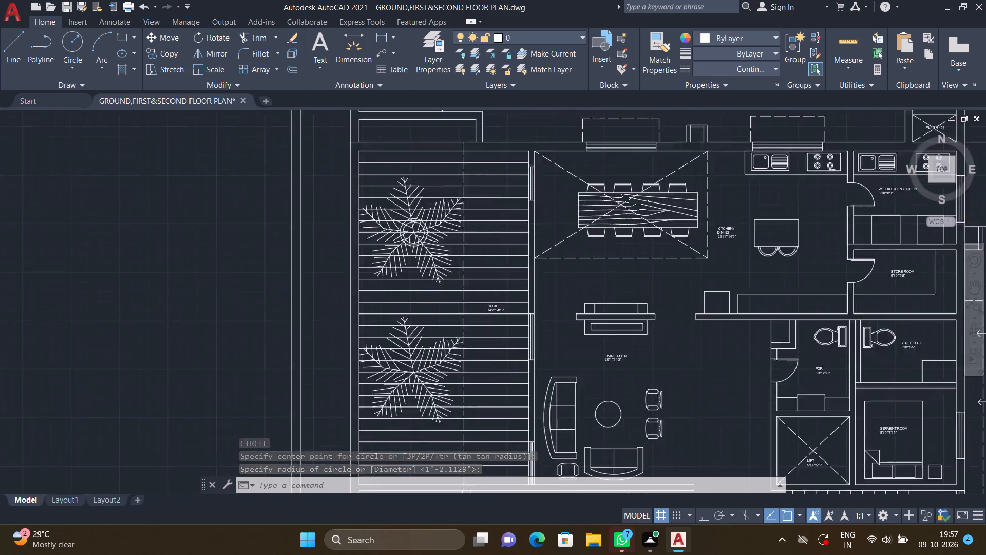
{"action": "scroll", "coordinate": [407, 248], "scroll_direction": "down", "scroll_amount": 1}
{"action": "middle_click_drag", "start_coordinate": [402, 291], "coordinate": [396, 268]}
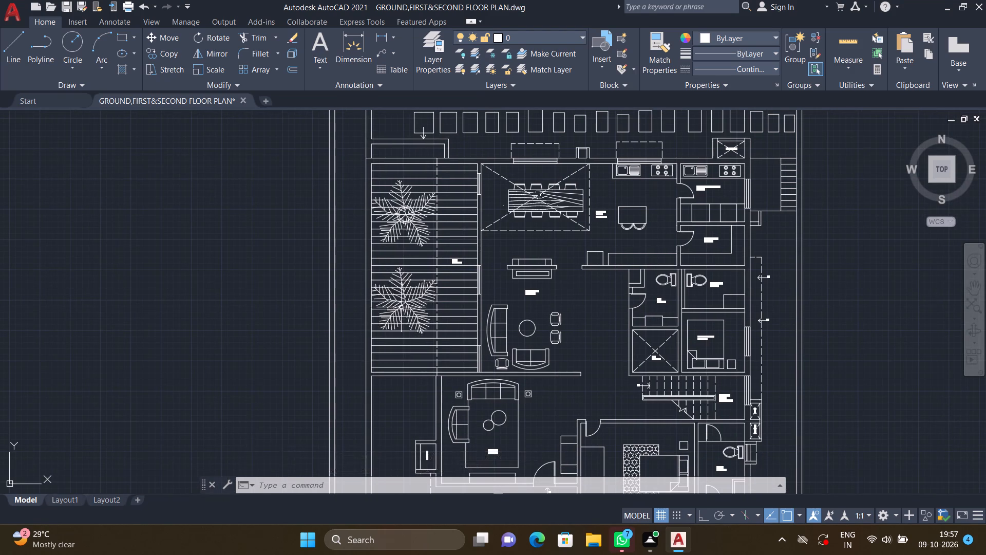
{"action": "scroll", "coordinate": [404, 308], "scroll_direction": "up", "scroll_amount": 3}
{"action": "key", "text": "c"}
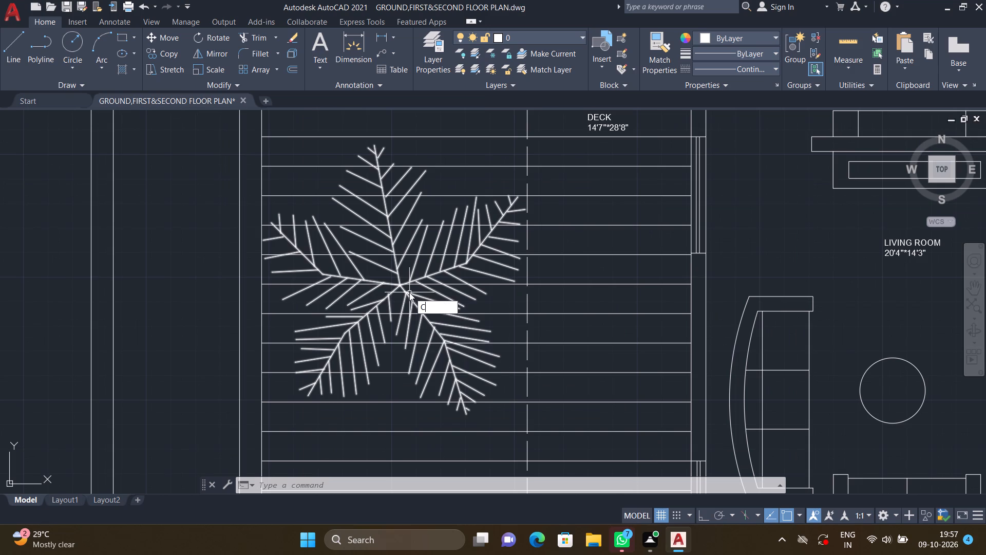
{"action": "key", "text": "Return"}
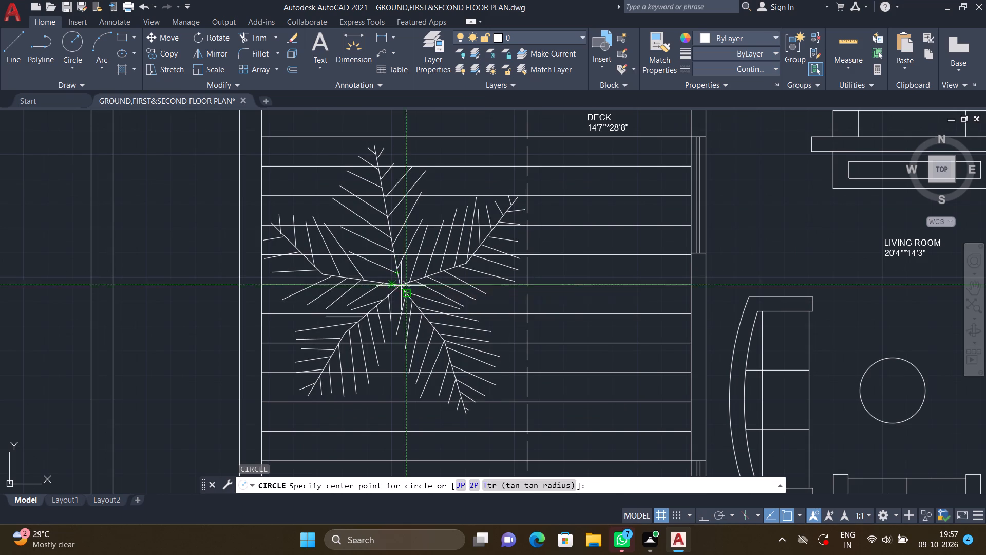
{"action": "left_click", "coordinate": [401, 286]}
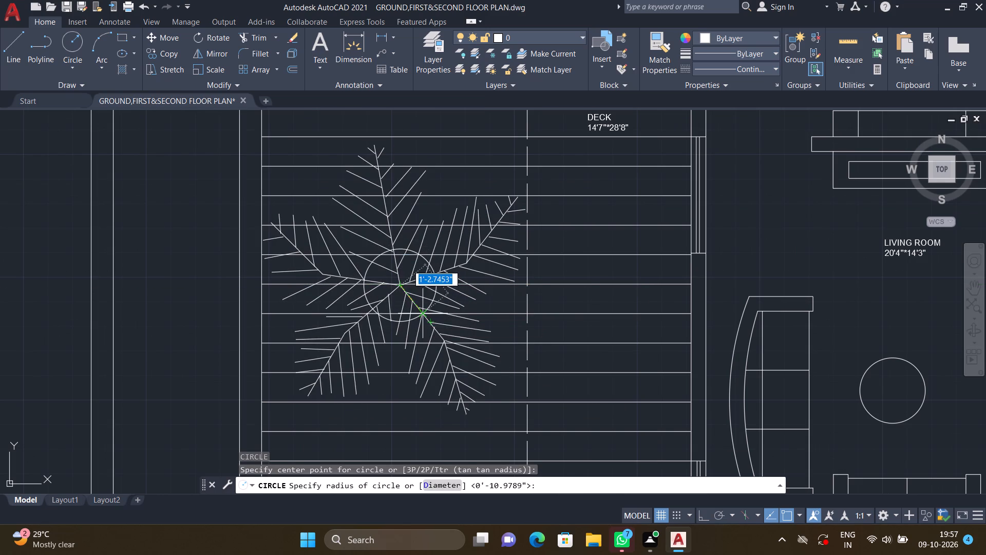
{"action": "left_click", "coordinate": [421, 310]}
Draw a smaller concentric circle inside the existing one at the centre of the lower palm.
{"action": "scroll", "coordinate": [389, 249], "scroll_direction": "down", "scroll_amount": 4}
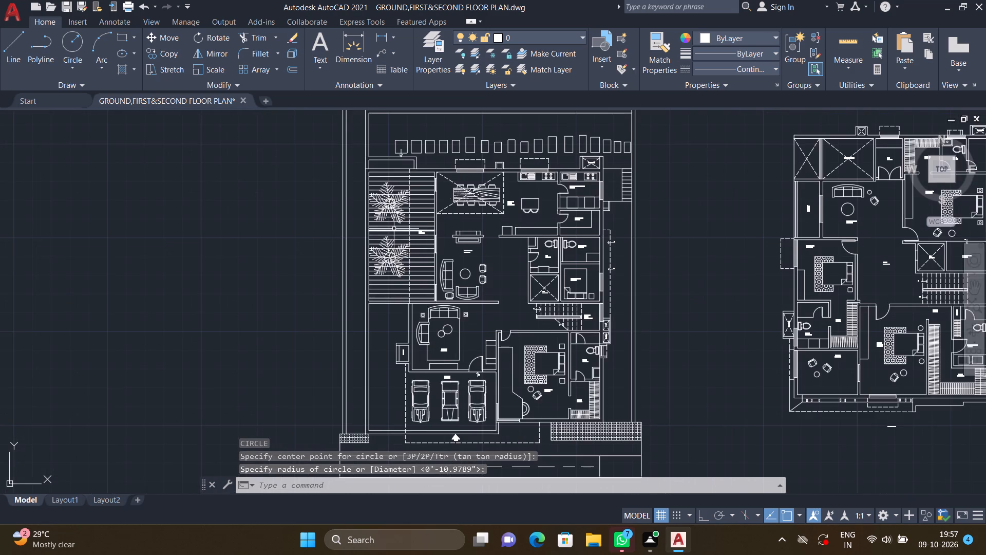
{"action": "middle_click_drag", "start_coordinate": [396, 233], "coordinate": [437, 292]}
{"action": "scroll", "coordinate": [436, 302], "scroll_direction": "up", "scroll_amount": 3}
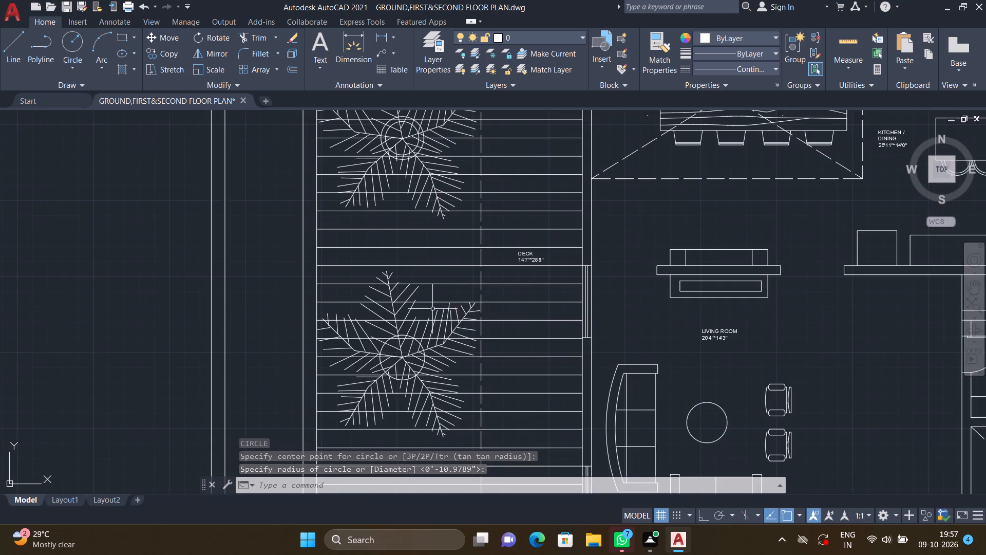
{"action": "middle_click_drag", "start_coordinate": [423, 300], "coordinate": [445, 234]}
{"action": "scroll", "coordinate": [418, 299], "scroll_direction": "up", "scroll_amount": 2}
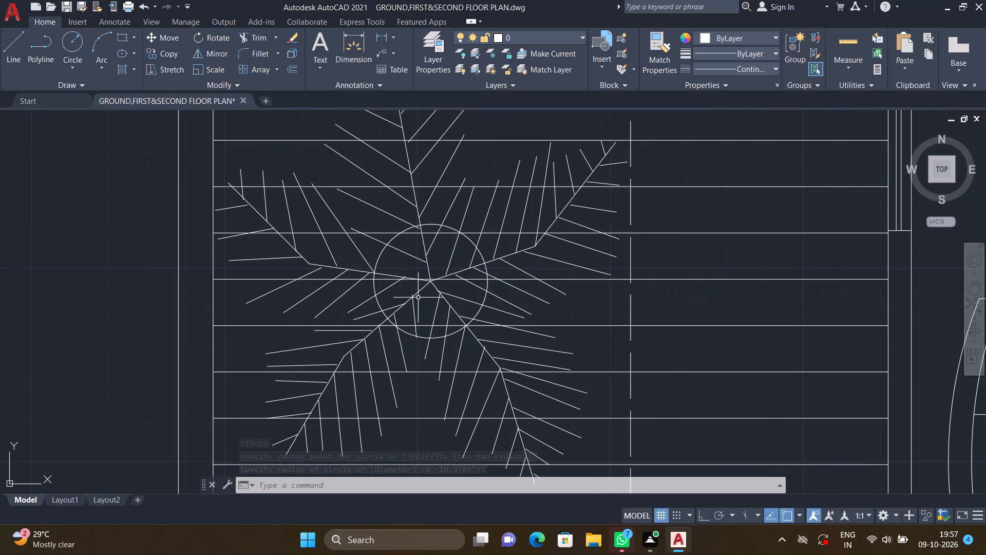
{"action": "key", "text": "c"}
{"action": "key", "text": "Return"}
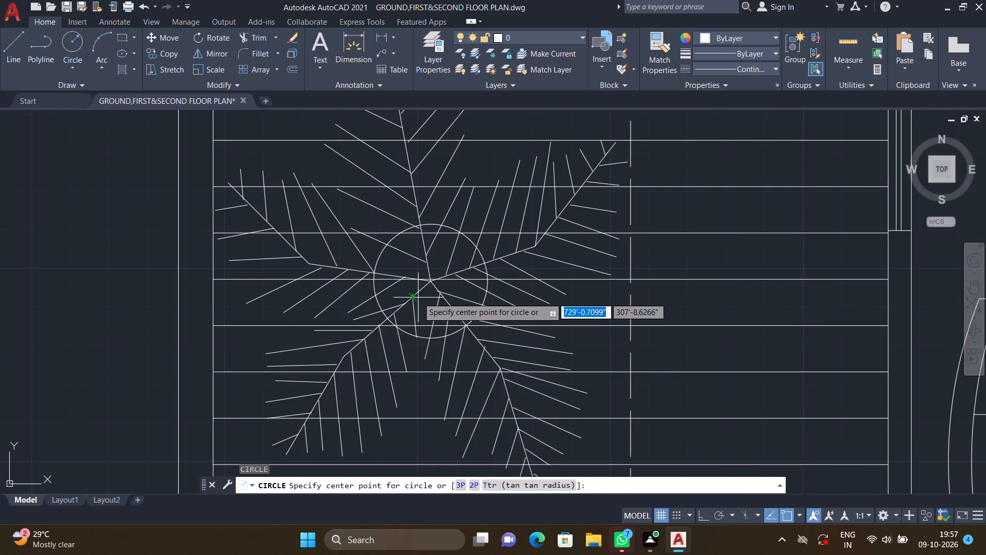
{"action": "left_click", "coordinate": [431, 282]}
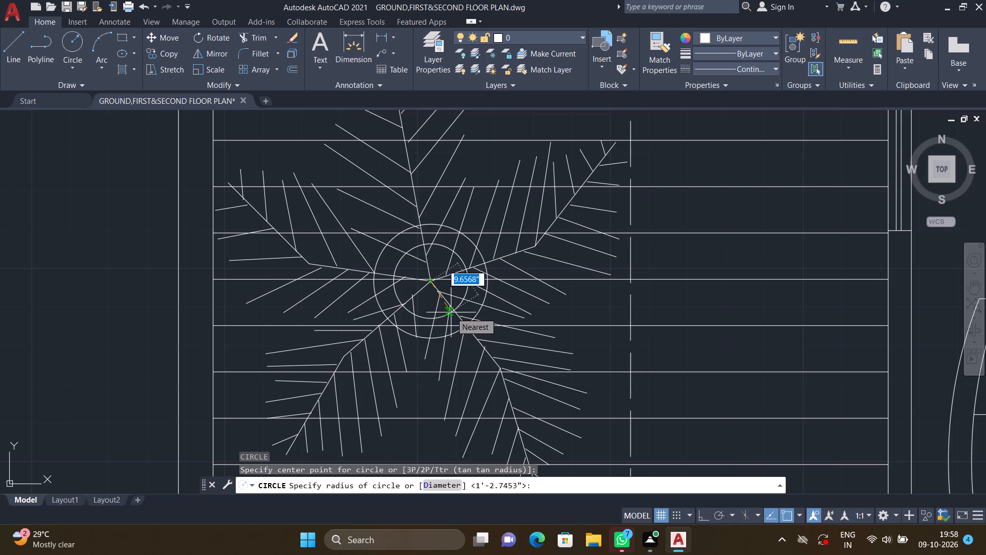
{"action": "scroll", "coordinate": [455, 321], "scroll_direction": "up", "scroll_amount": 1}
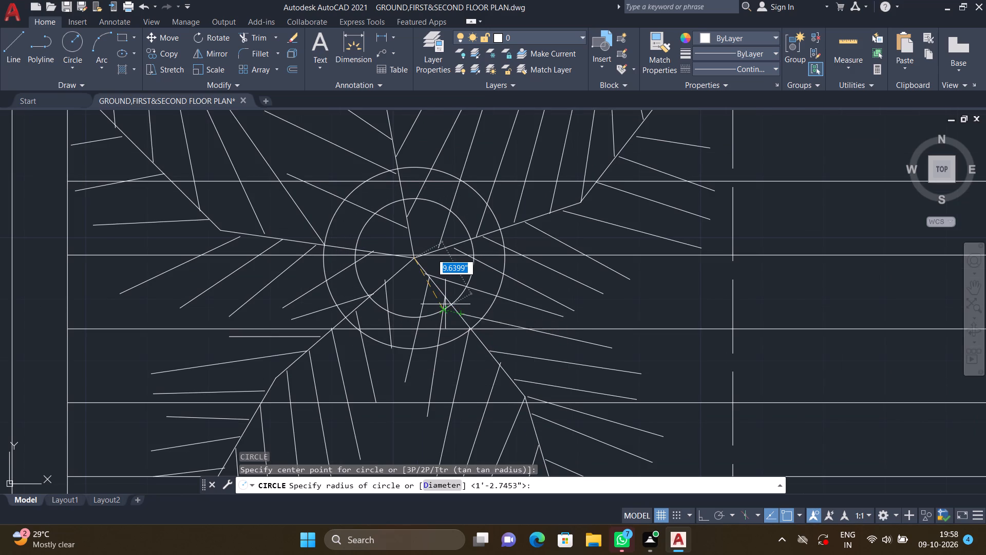
{"action": "left_click", "coordinate": [451, 319]}
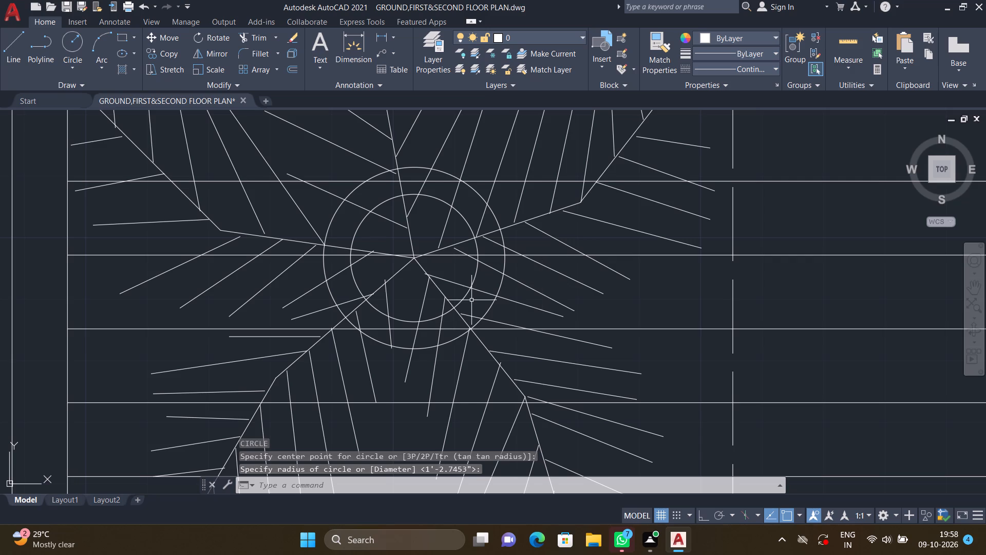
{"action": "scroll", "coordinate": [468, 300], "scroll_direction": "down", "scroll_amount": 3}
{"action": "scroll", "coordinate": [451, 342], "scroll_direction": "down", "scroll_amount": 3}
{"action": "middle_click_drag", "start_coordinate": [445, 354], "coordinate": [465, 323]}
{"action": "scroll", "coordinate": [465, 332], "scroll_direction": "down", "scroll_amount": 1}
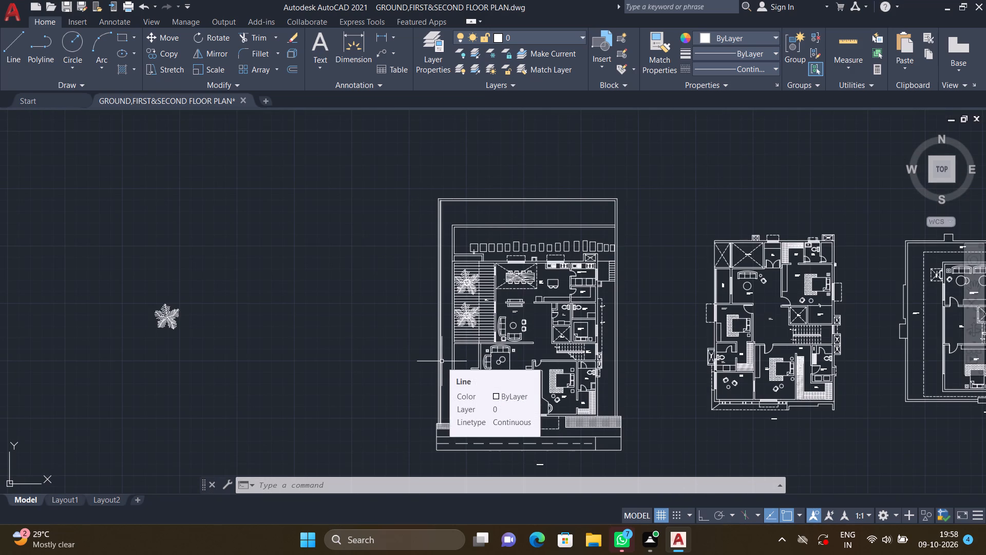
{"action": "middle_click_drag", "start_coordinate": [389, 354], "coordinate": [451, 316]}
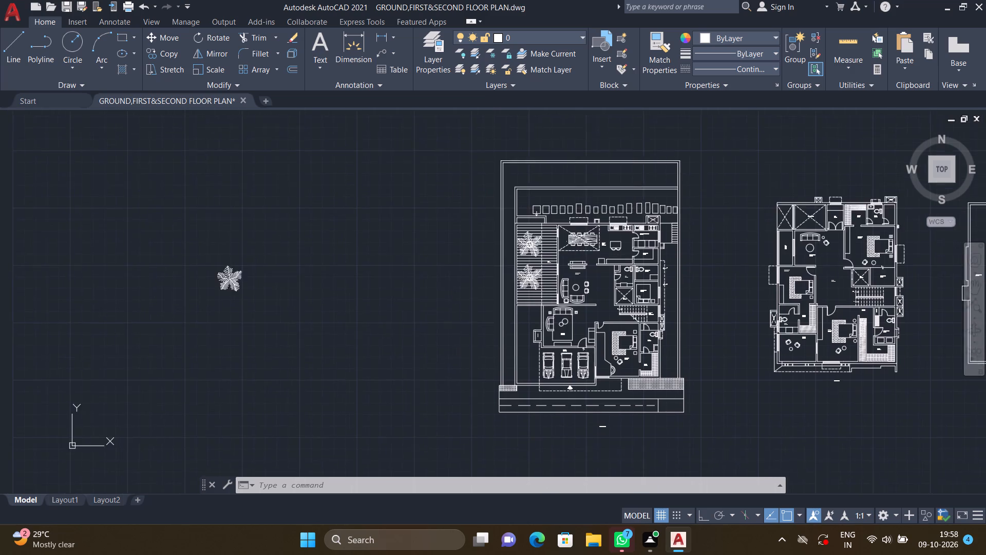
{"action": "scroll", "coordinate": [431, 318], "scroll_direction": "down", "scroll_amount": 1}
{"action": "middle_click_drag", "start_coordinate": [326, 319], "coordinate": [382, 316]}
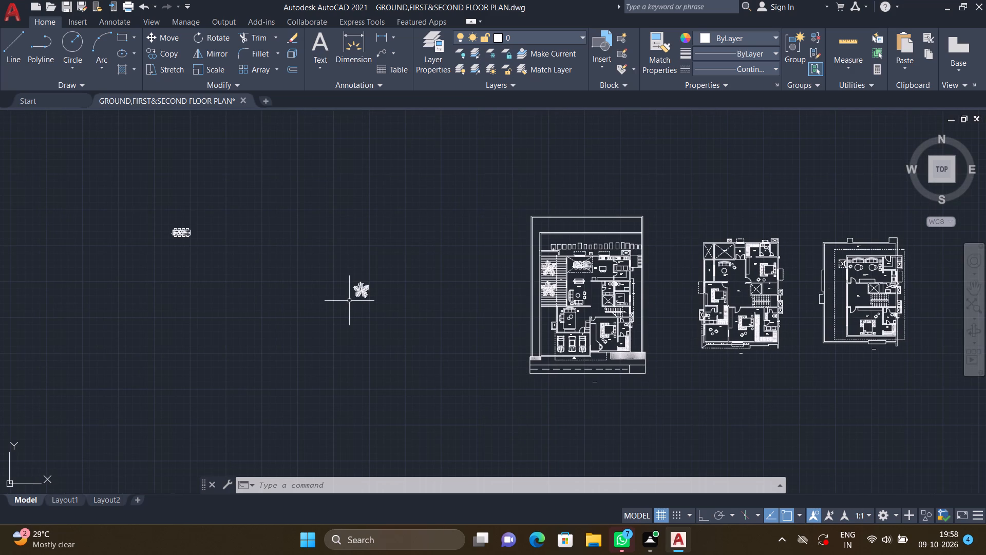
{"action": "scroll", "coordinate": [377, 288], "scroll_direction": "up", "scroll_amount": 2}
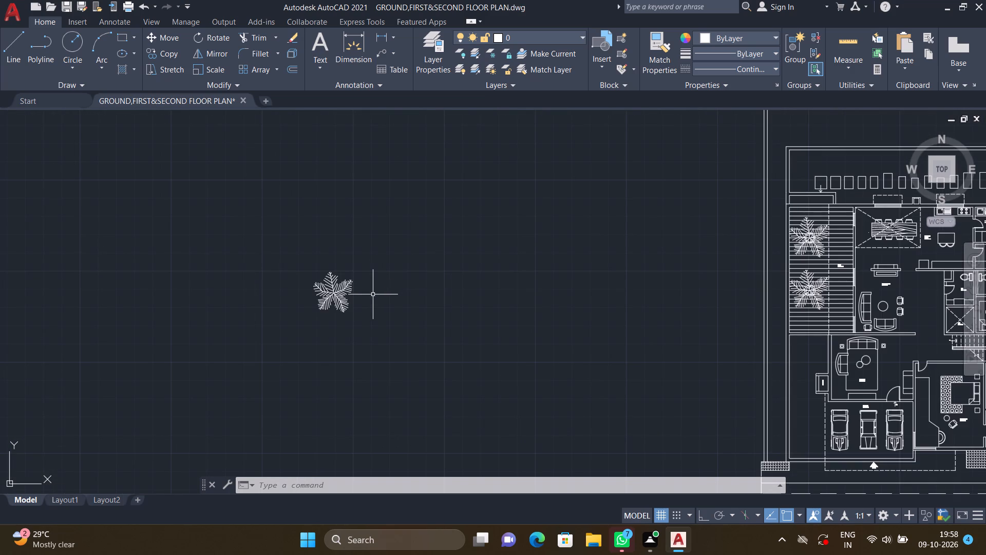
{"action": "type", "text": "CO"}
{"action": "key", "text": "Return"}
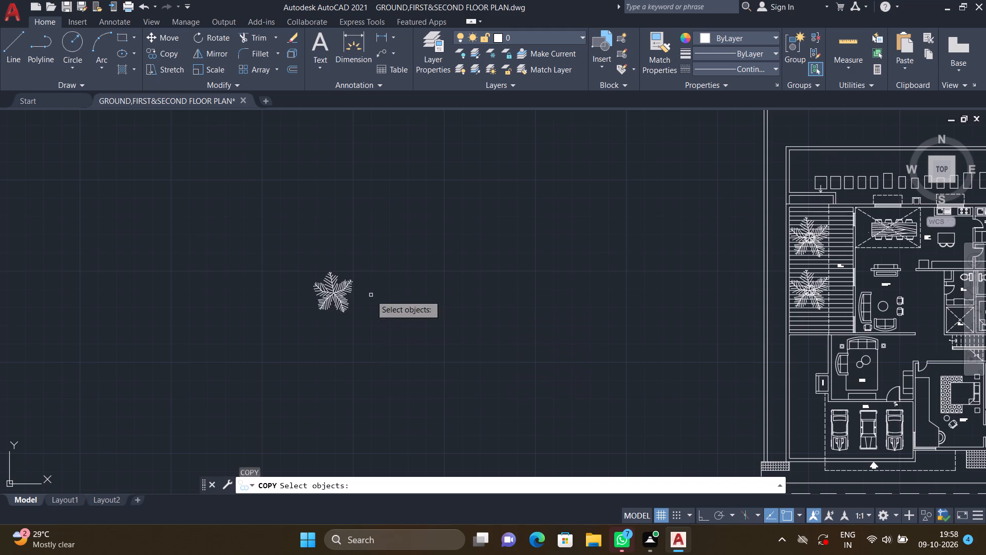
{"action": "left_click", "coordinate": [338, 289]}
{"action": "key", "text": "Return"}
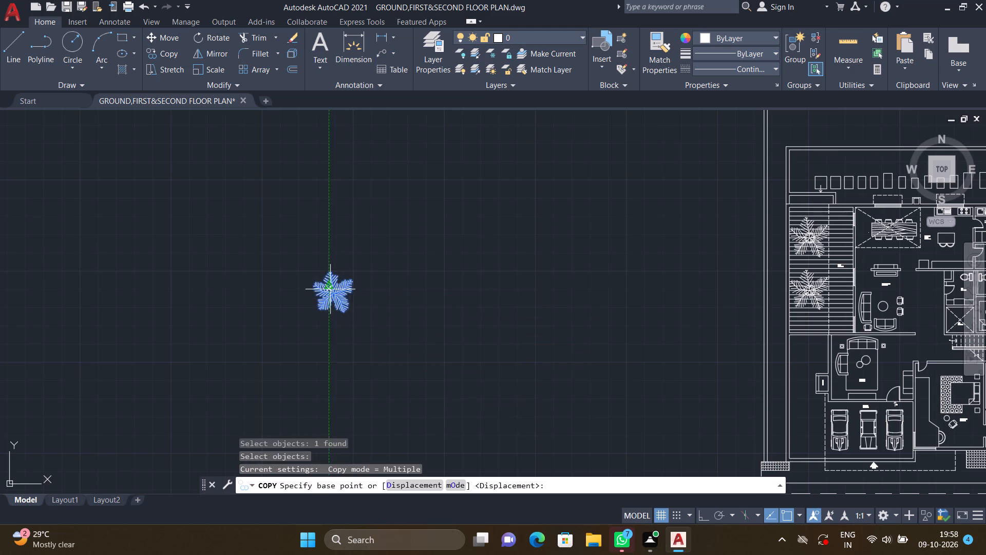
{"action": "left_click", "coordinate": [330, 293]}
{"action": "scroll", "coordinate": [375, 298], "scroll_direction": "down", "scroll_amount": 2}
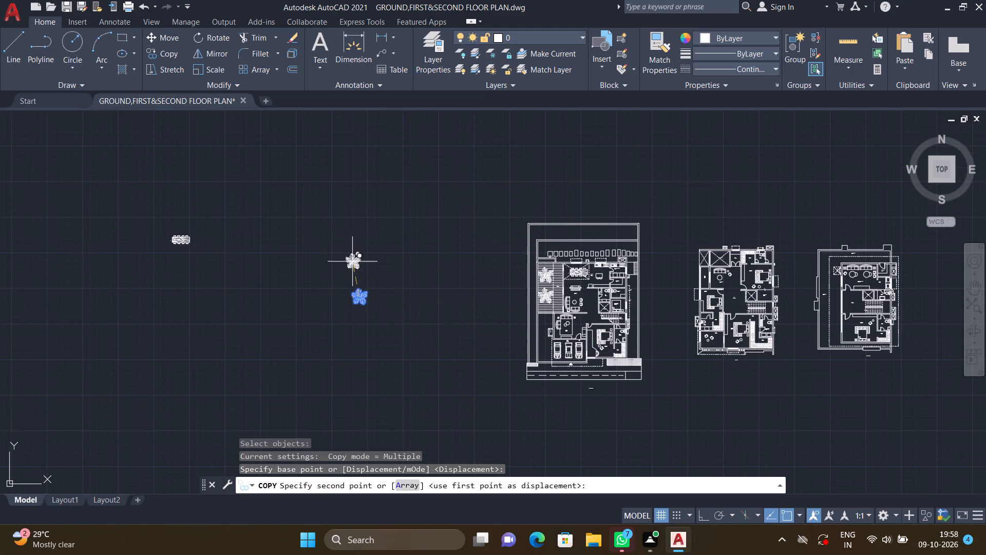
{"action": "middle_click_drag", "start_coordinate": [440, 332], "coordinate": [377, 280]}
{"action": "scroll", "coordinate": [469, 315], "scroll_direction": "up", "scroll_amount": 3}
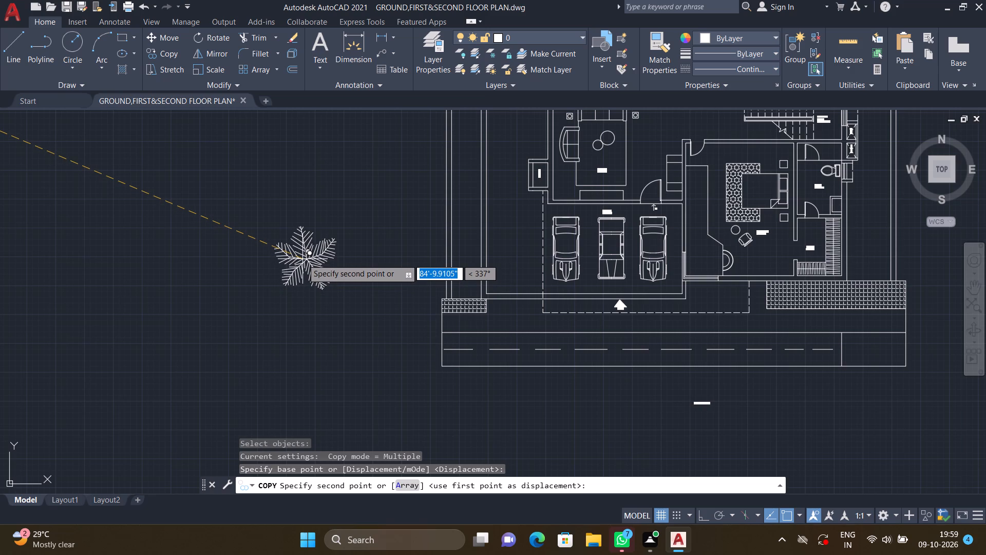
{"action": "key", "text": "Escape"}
Copy the loose palm outside the plan from its centre to the empty area about 44' away, towards the ground floor plan.
{"action": "middle_click_drag", "start_coordinate": [330, 276], "coordinate": [505, 379]}
{"action": "scroll", "coordinate": [506, 380], "scroll_direction": "down", "scroll_amount": 3}
{"action": "middle_click_drag", "start_coordinate": [377, 322], "coordinate": [409, 329]}
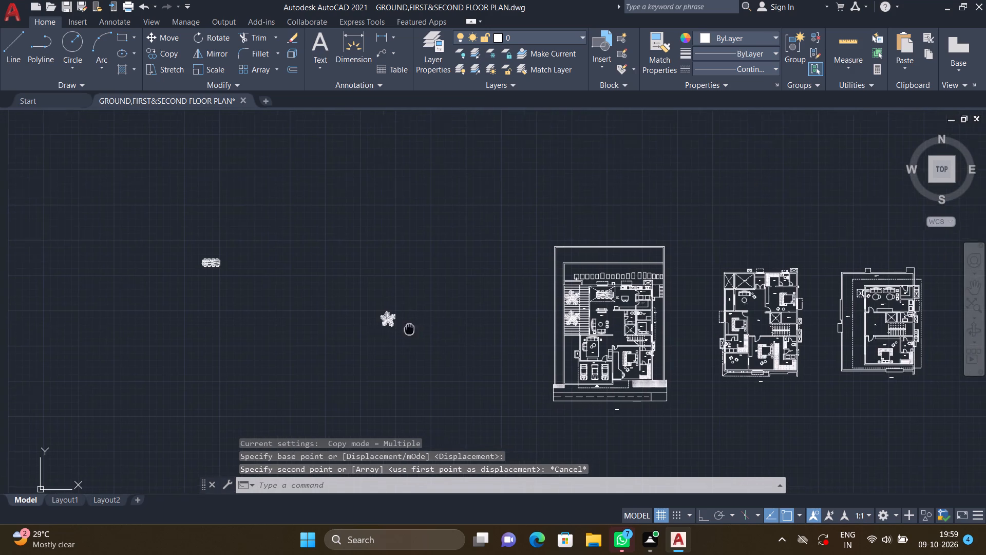
{"action": "middle_click_drag", "start_coordinate": [409, 329], "coordinate": [410, 329]}
{"action": "scroll", "coordinate": [407, 336], "scroll_direction": "up", "scroll_amount": 2}
{"action": "type", "text": "CO"}
{"action": "key", "text": "Return"}
{"action": "left_click", "coordinate": [371, 304]}
{"action": "key", "text": "Return"}
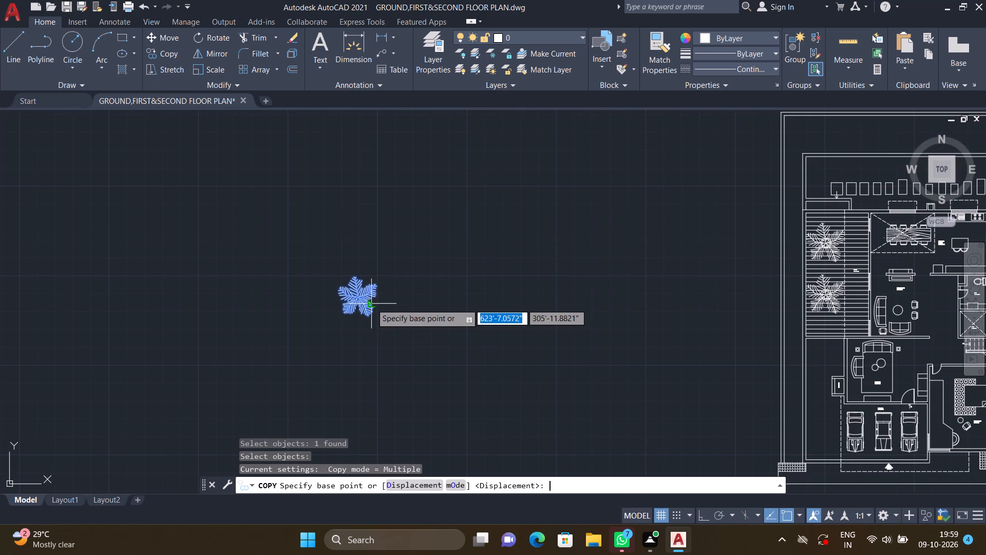
{"action": "left_click", "coordinate": [358, 299]}
{"action": "left_click", "coordinate": [546, 328]}
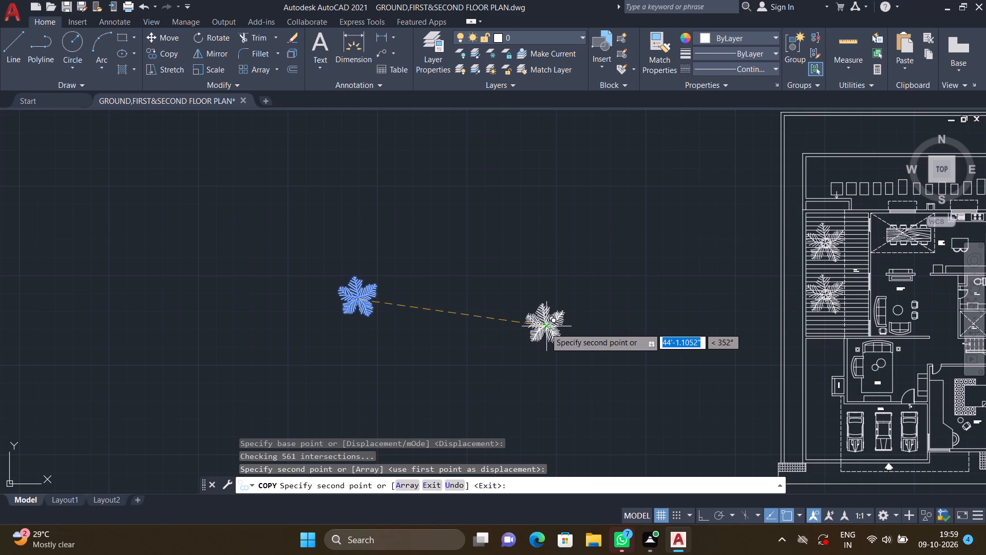
{"action": "key", "text": "Return"}
Scale the new loose palm copy down about its centre to roughly a quarter of its size.
{"action": "middle_click_drag", "start_coordinate": [580, 339], "coordinate": [519, 334]}
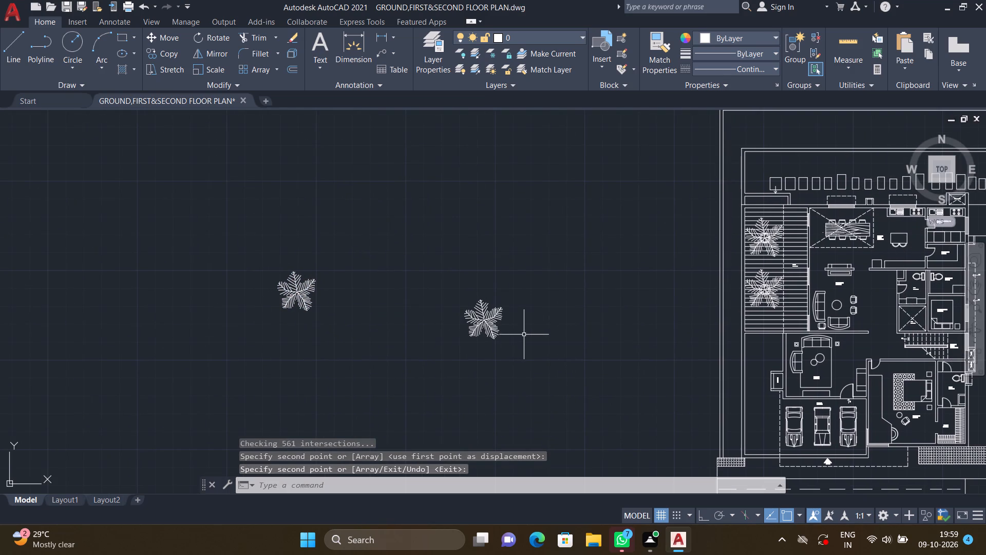
{"action": "key", "text": "s"}
{"action": "key", "text": "c"}
{"action": "key", "text": "Return"}
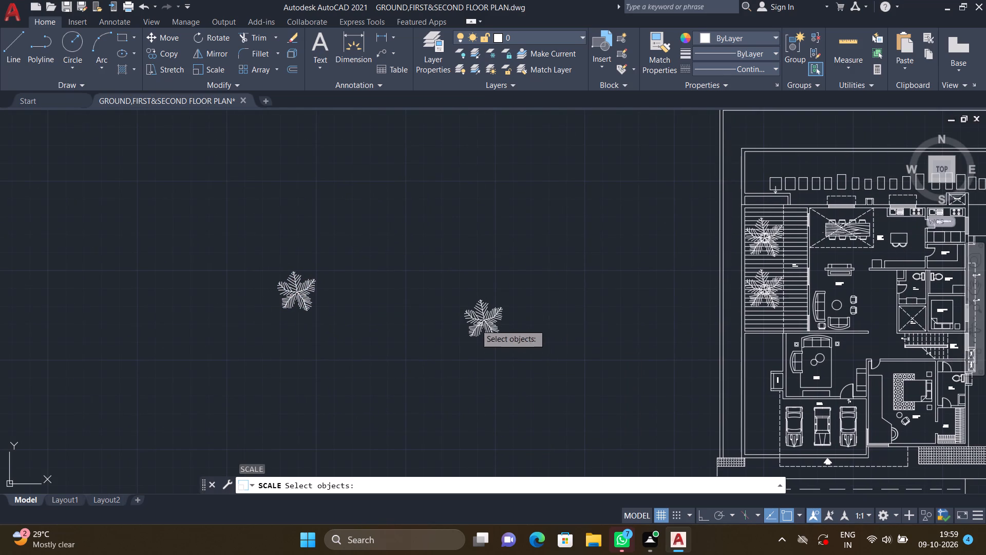
{"action": "left_click", "coordinate": [483, 320]}
{"action": "key", "text": "Return"}
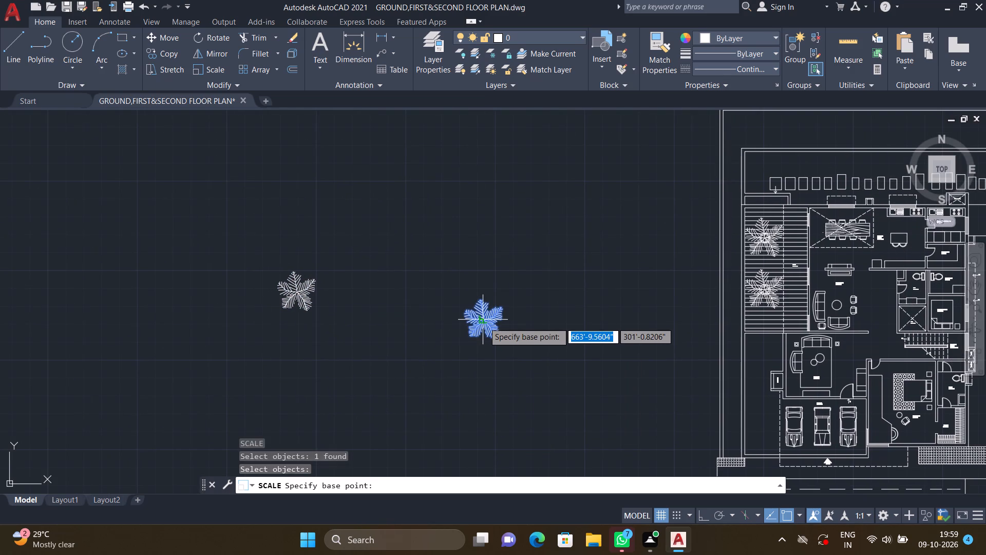
{"action": "scroll", "coordinate": [484, 322], "scroll_direction": "up", "scroll_amount": 3}
{"action": "left_click", "coordinate": [478, 313]}
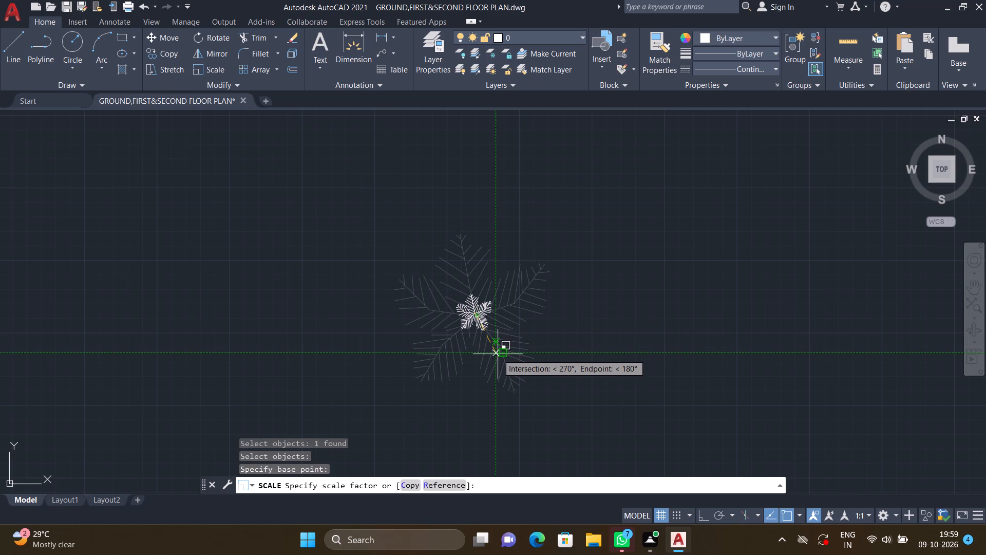
{"action": "left_click", "coordinate": [499, 356]}
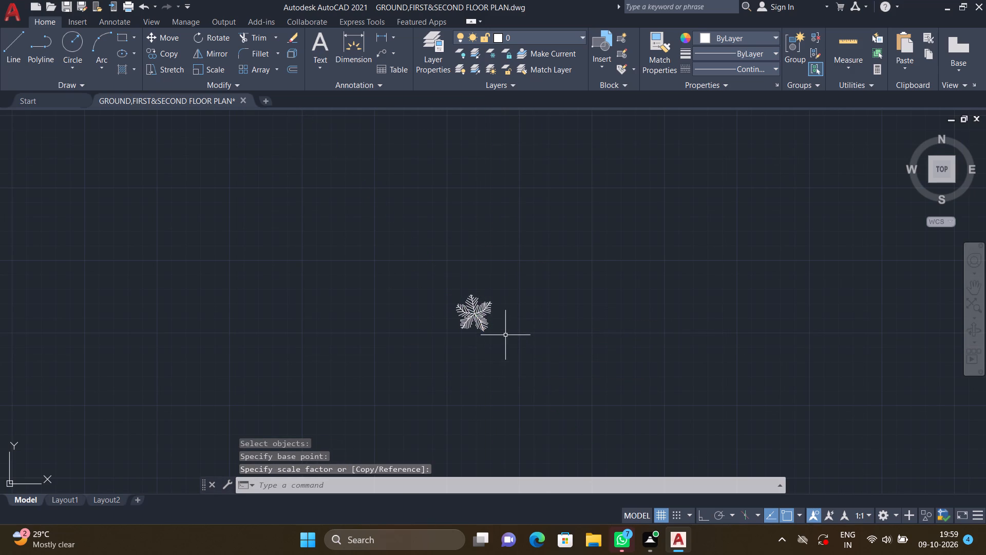
Copy the small palm from its centre into the narrow strip beside the car porch, just above the hatched paving of the ground floor plan.
{"action": "type", "text": "CO"}
{"action": "key", "text": "Return"}
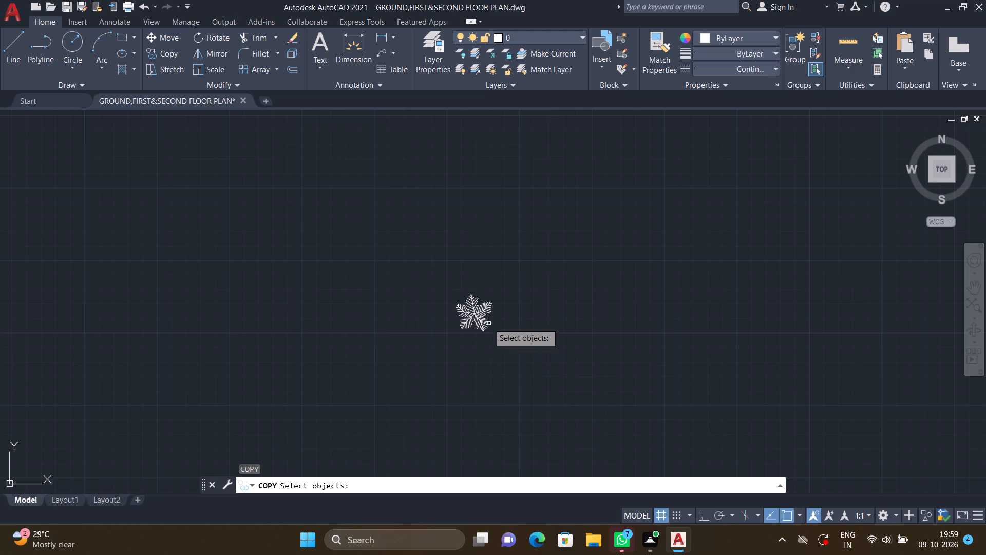
{"action": "left_click", "coordinate": [475, 314]}
{"action": "key", "text": "Return"}
{"action": "left_click", "coordinate": [475, 310]}
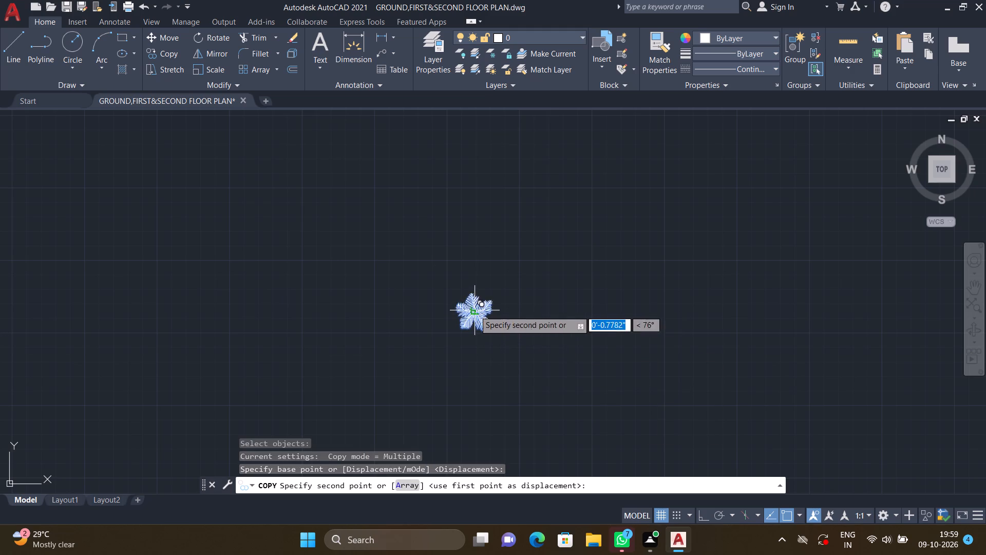
{"action": "scroll", "coordinate": [573, 341], "scroll_direction": "down", "scroll_amount": 3}
{"action": "middle_click_drag", "start_coordinate": [589, 328], "coordinate": [504, 275]}
{"action": "scroll", "coordinate": [557, 307], "scroll_direction": "down", "scroll_amount": 1}
{"action": "scroll", "coordinate": [652, 378], "scroll_direction": "up", "scroll_amount": 2}
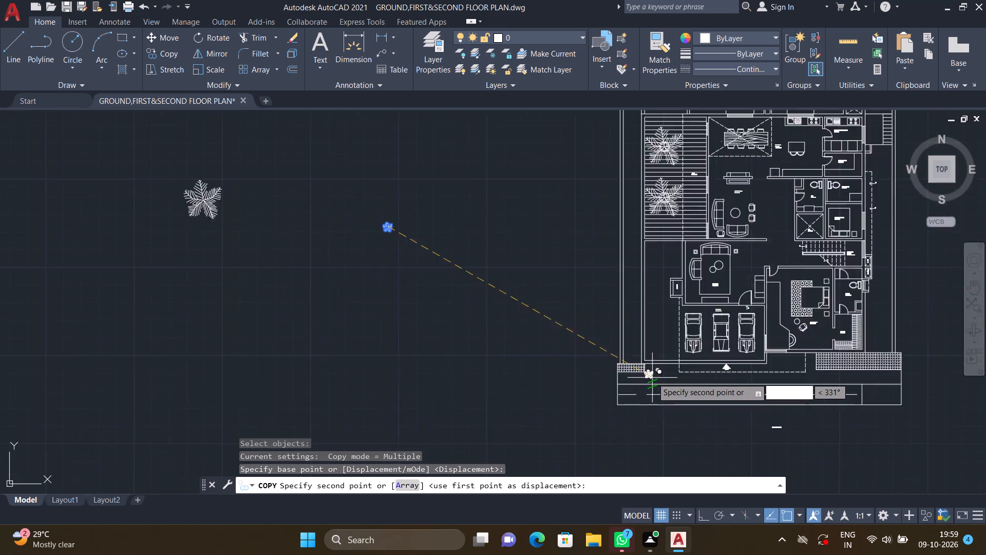
{"action": "scroll", "coordinate": [652, 378], "scroll_direction": "up", "scroll_amount": 1}
{"action": "scroll", "coordinate": [594, 328], "scroll_direction": "up", "scroll_amount": 3}
{"action": "scroll", "coordinate": [580, 287], "scroll_direction": "down", "scroll_amount": 2}
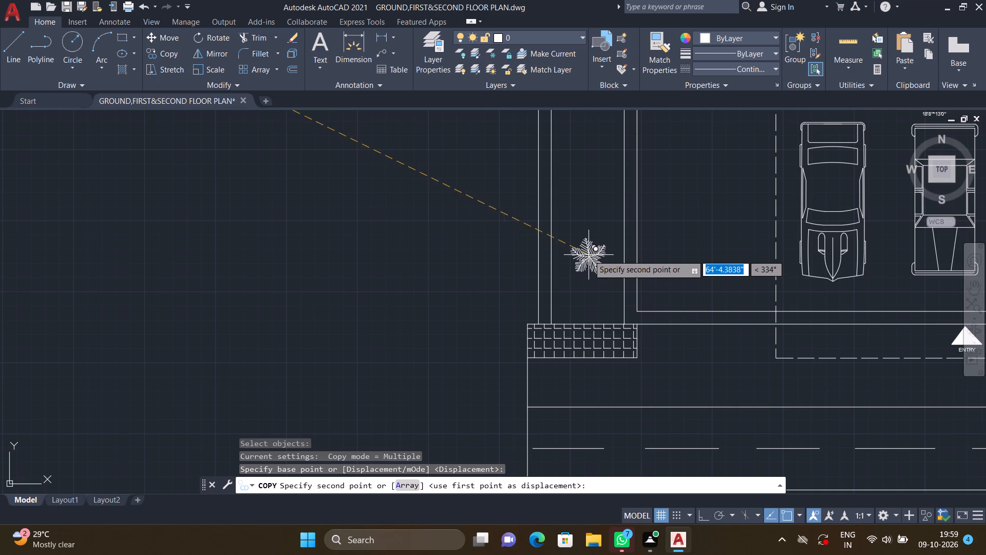
{"action": "left_click", "coordinate": [579, 245]}
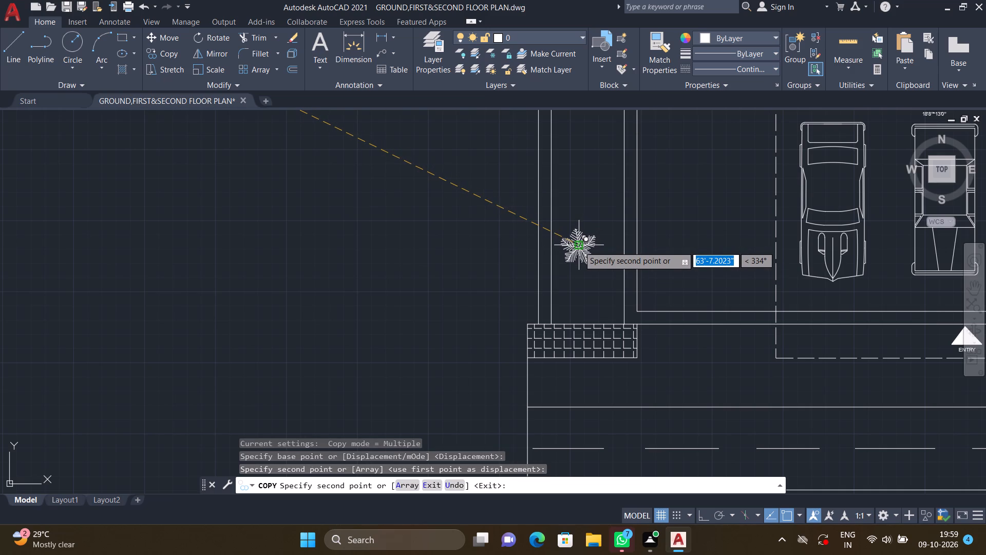
{"action": "key", "text": "Return"}
Copy the full-size loose palm into the same narrow strip, centred just below the small palm and above the hatched paving.
{"action": "scroll", "coordinate": [524, 292], "scroll_direction": "down", "scroll_amount": 5}
{"action": "middle_click_drag", "start_coordinate": [348, 291], "coordinate": [453, 341]}
{"action": "scroll", "coordinate": [485, 292], "scroll_direction": "up", "scroll_amount": 2}
{"action": "type", "text": "CO"}
{"action": "key", "text": "Return"}
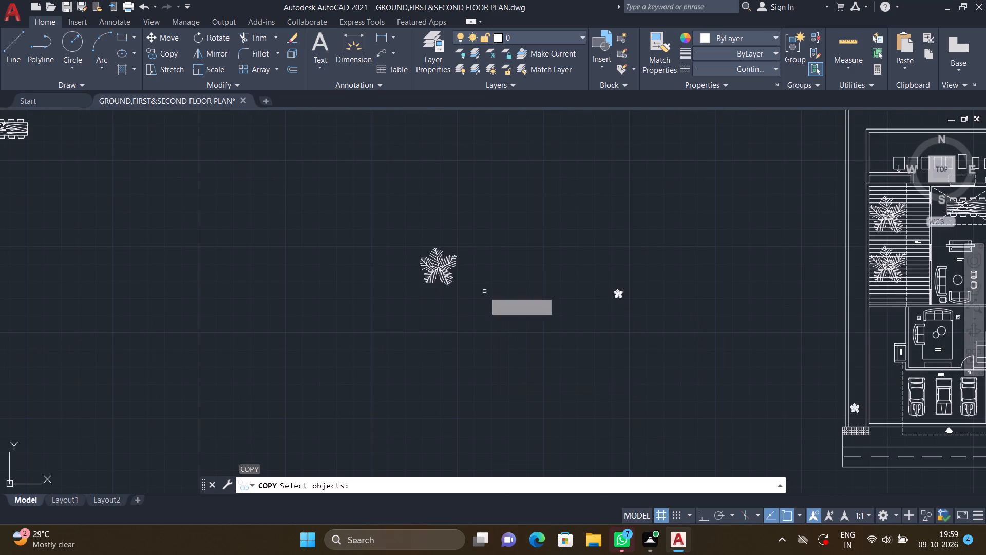
{"action": "left_click", "coordinate": [444, 274]}
{"action": "key", "text": "Return"}
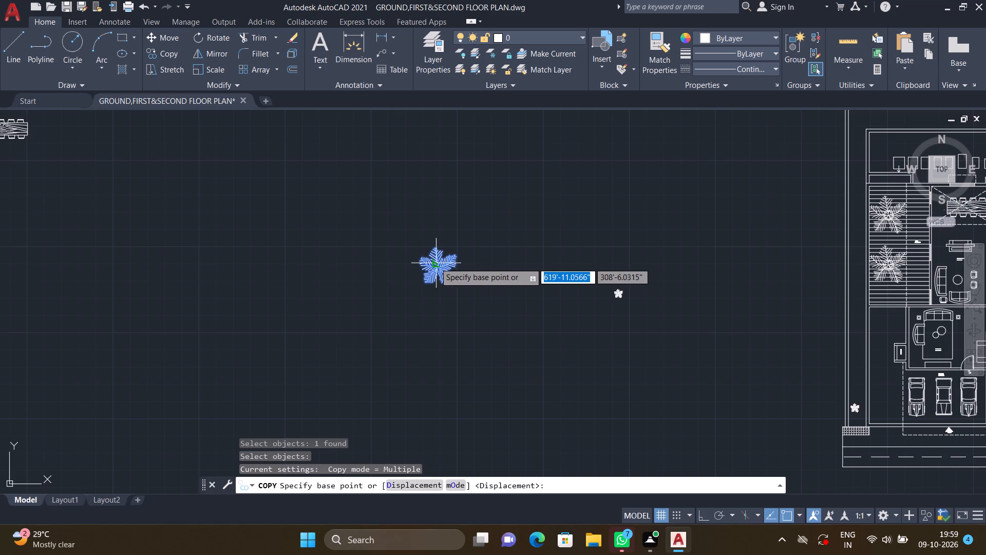
{"action": "left_click", "coordinate": [435, 263]}
{"action": "scroll", "coordinate": [517, 303], "scroll_direction": "down", "scroll_amount": 2}
{"action": "scroll", "coordinate": [560, 346], "scroll_direction": "down", "scroll_amount": 1}
{"action": "middle_click_drag", "start_coordinate": [519, 319], "coordinate": [473, 293]}
{"action": "scroll", "coordinate": [593, 327], "scroll_direction": "up", "scroll_amount": 3}
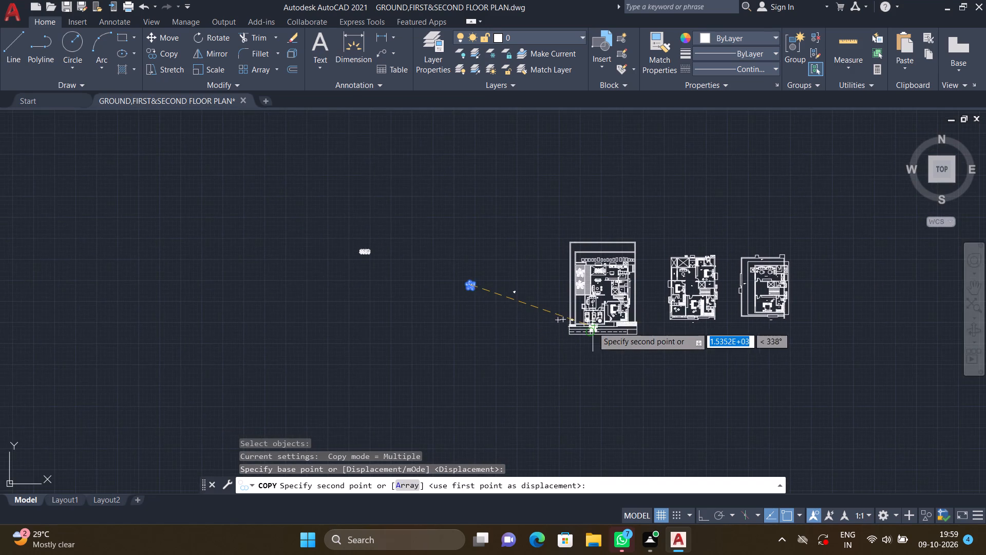
{"action": "scroll", "coordinate": [548, 324], "scroll_direction": "up", "scroll_amount": 5}
{"action": "scroll", "coordinate": [627, 277], "scroll_direction": "up", "scroll_amount": 1}
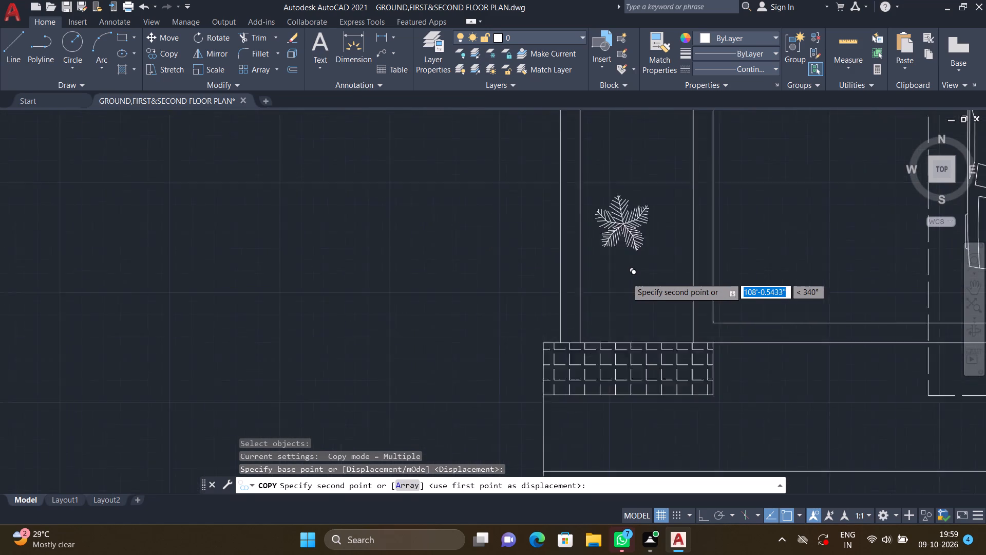
{"action": "scroll", "coordinate": [627, 277], "scroll_direction": "up", "scroll_amount": 2}
{"action": "left_click", "coordinate": [605, 252]}
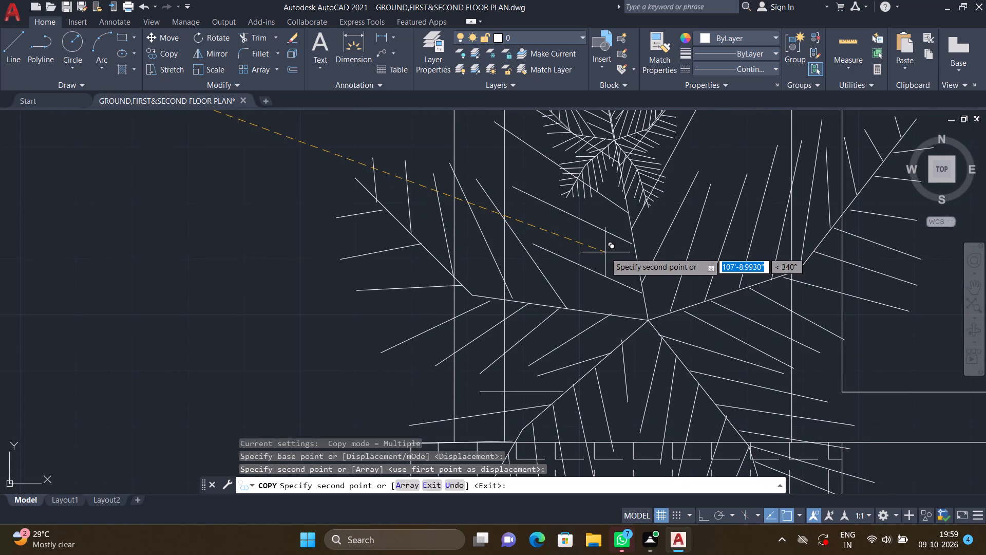
{"action": "key", "text": "Return"}
Scale the large palm in the strip down about its centre by a factor of about 0.54.
{"action": "key", "text": "s"}
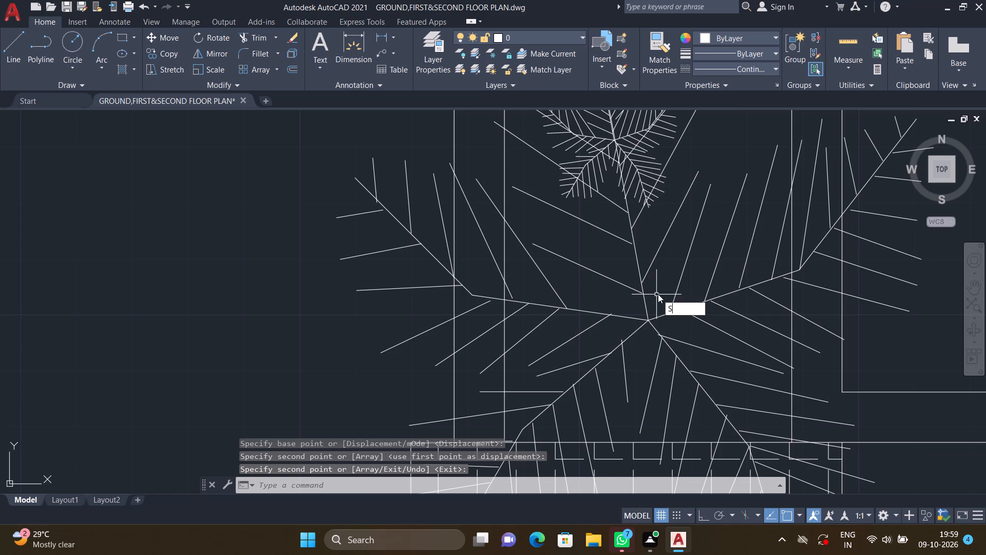
{"action": "key", "text": "c"}
{"action": "key", "text": "Return"}
{"action": "left_click", "coordinate": [647, 307]}
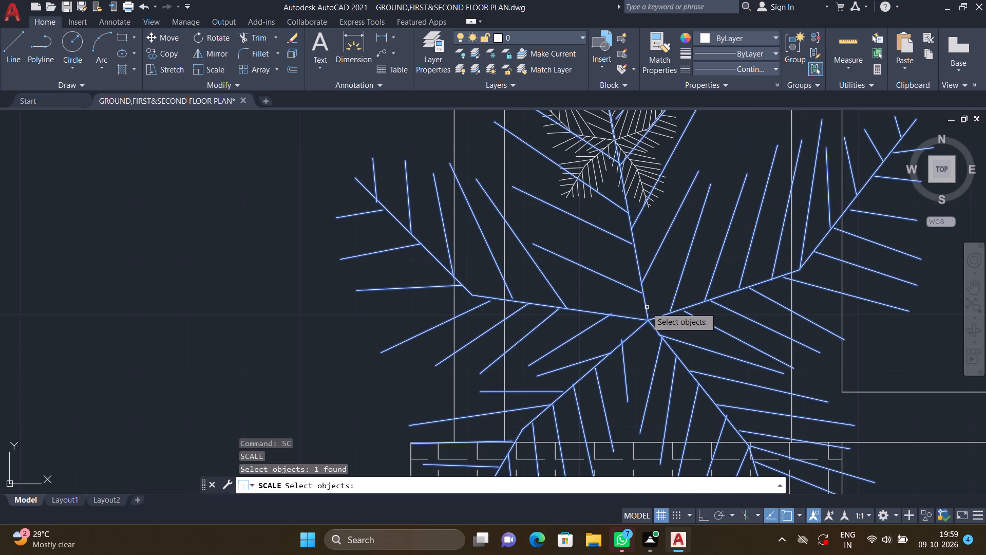
{"action": "key", "text": "Return"}
{"action": "left_click", "coordinate": [649, 318]}
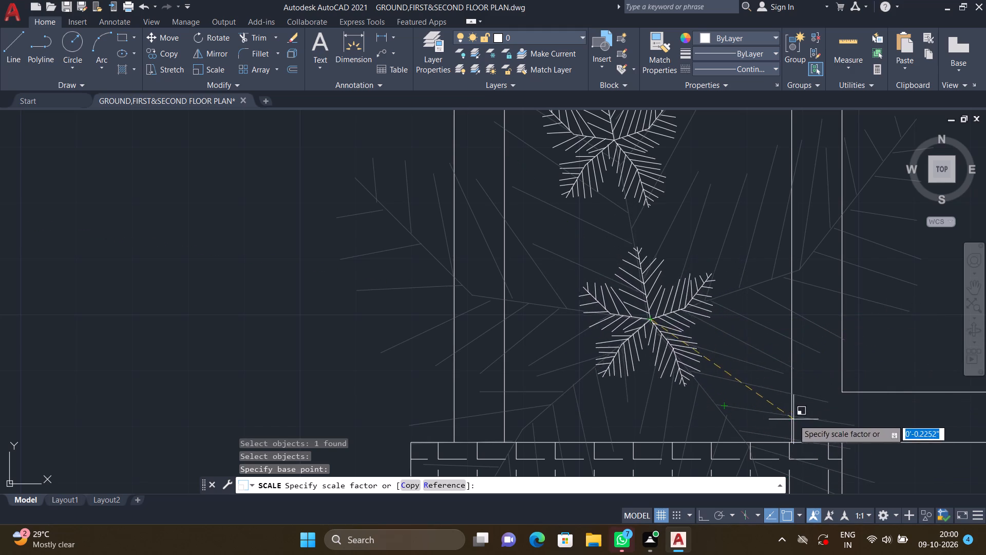
{"action": "scroll", "coordinate": [828, 432], "scroll_direction": "down", "scroll_amount": 1}
{"action": "middle_click_drag", "start_coordinate": [811, 417], "coordinate": [662, 210]}
{"action": "middle_click_drag", "start_coordinate": [686, 261], "coordinate": [692, 343]}
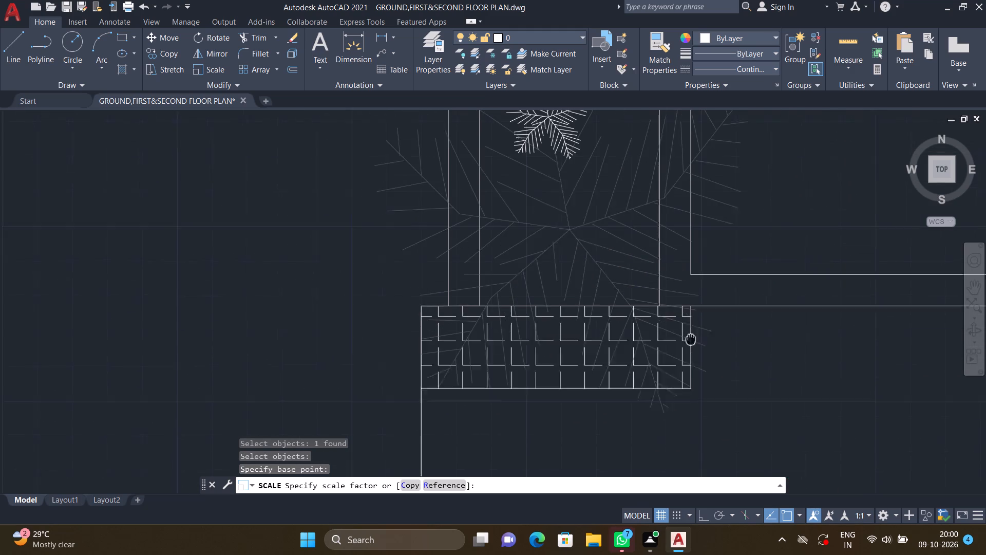
{"action": "middle_click_drag", "start_coordinate": [692, 343], "coordinate": [694, 348]}
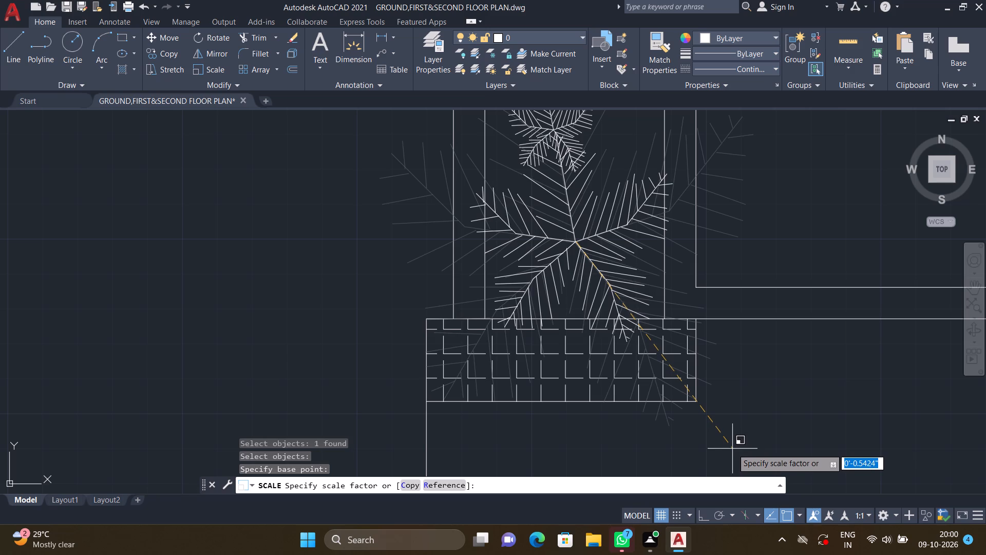
{"action": "left_click", "coordinate": [732, 442]}
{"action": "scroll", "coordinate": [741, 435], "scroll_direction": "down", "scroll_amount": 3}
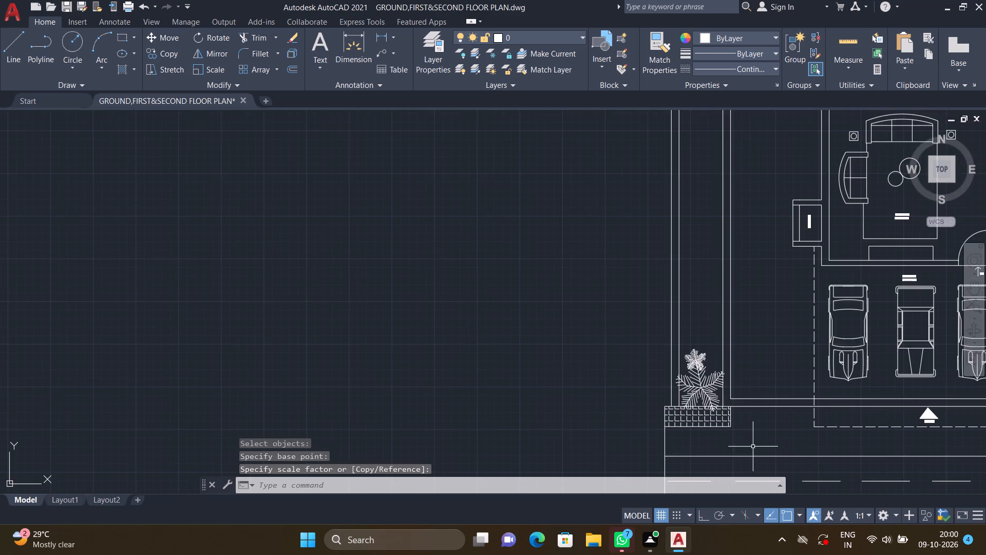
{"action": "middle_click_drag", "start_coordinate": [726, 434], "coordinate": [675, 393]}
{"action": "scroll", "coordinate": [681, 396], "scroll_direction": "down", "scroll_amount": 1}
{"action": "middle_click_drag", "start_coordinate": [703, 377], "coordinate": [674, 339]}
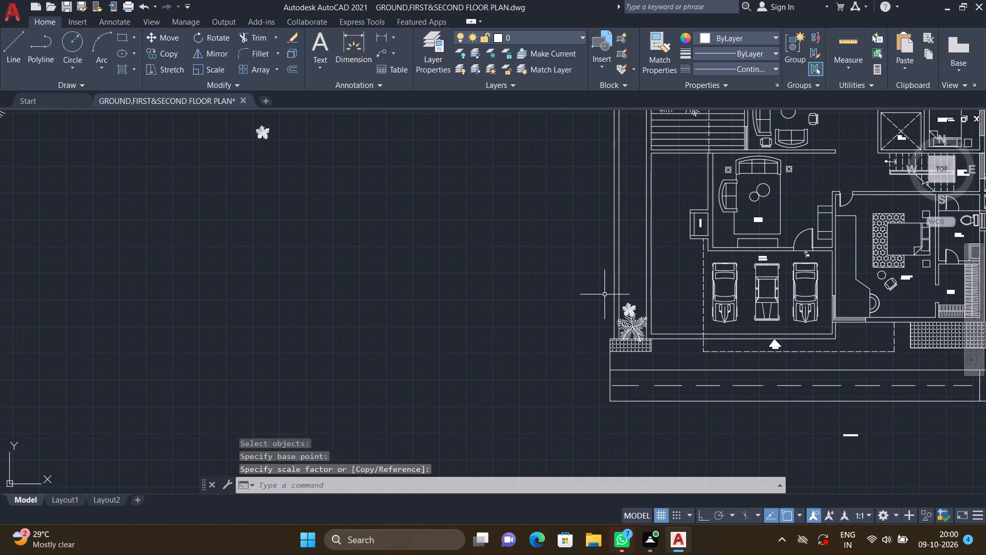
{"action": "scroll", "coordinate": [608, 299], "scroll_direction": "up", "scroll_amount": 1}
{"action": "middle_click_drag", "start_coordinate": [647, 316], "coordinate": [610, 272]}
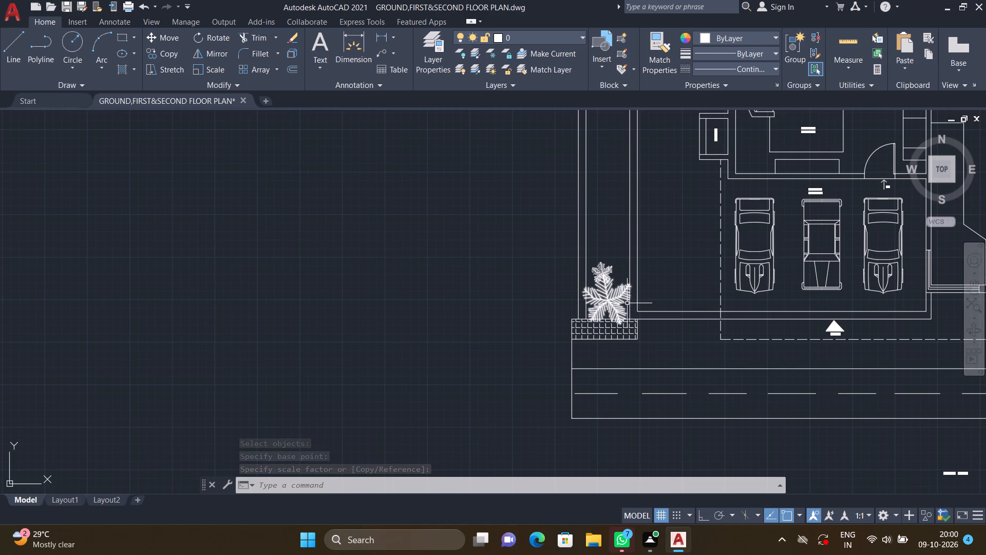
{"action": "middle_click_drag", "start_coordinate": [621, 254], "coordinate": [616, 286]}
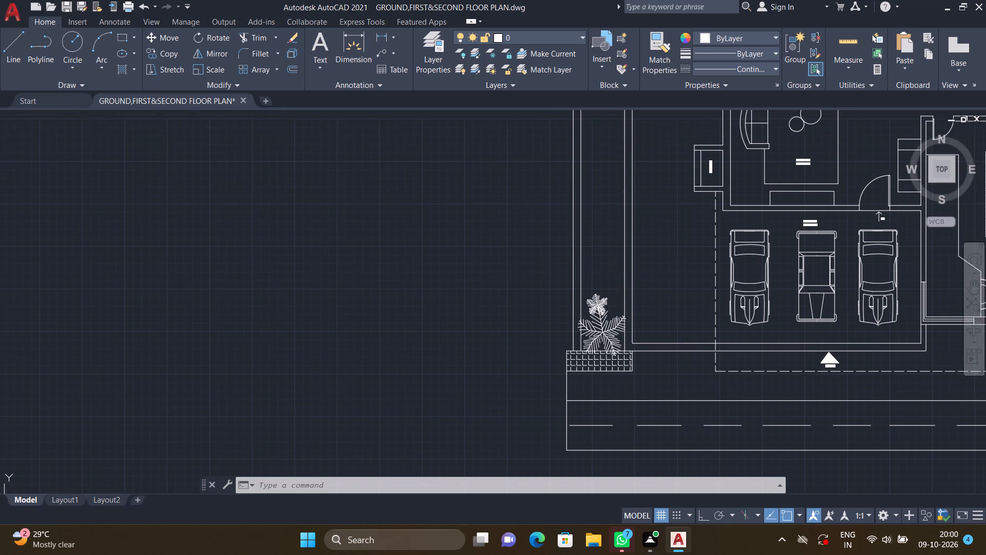
Scale the small palm in the side strip up about its centre by a factor of about 1.47.
{"action": "scroll", "coordinate": [618, 303], "scroll_direction": "up", "scroll_amount": 2}
{"action": "key", "text": "s"}
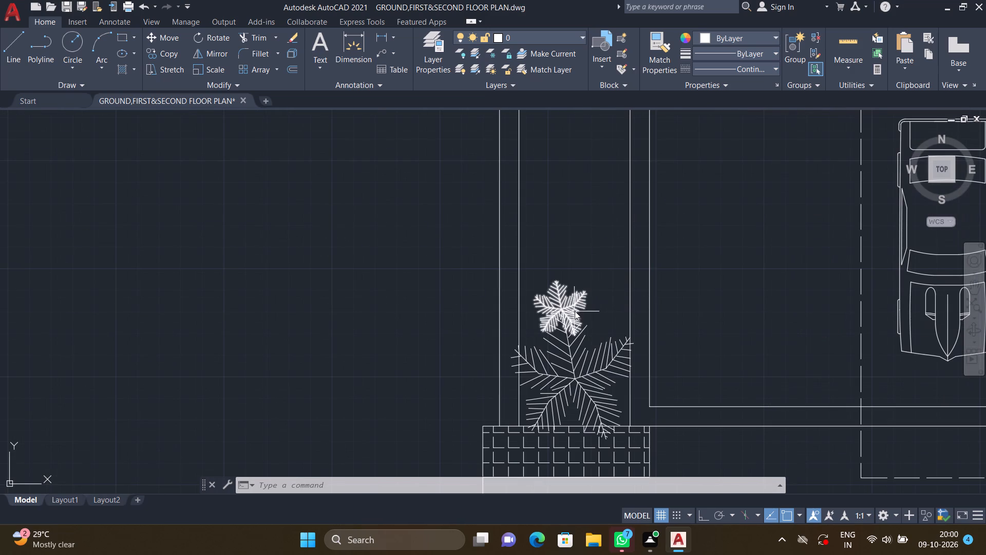
{"action": "key", "text": "c"}
{"action": "key", "text": "Return"}
{"action": "left_click", "coordinate": [565, 308]}
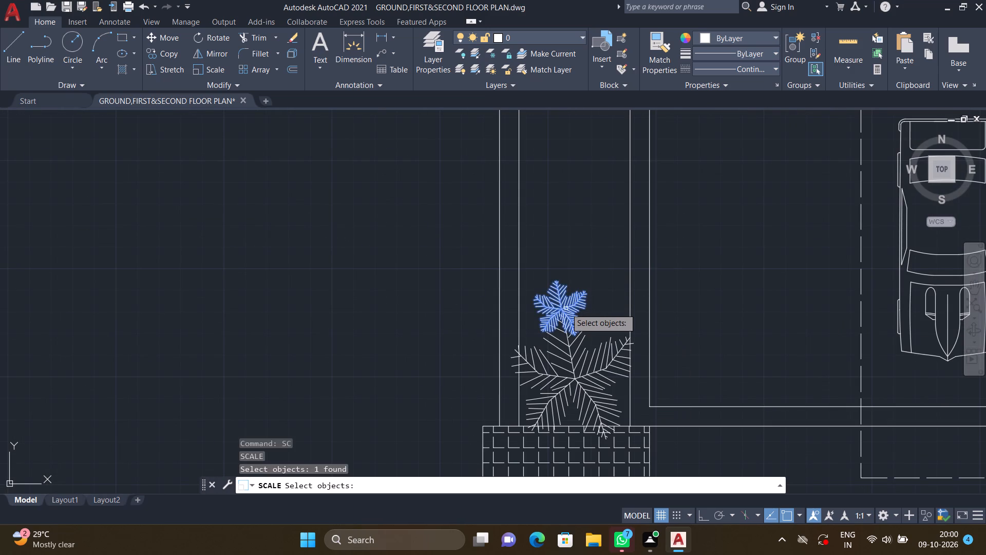
{"action": "key", "text": "Return"}
{"action": "left_click", "coordinate": [561, 309]}
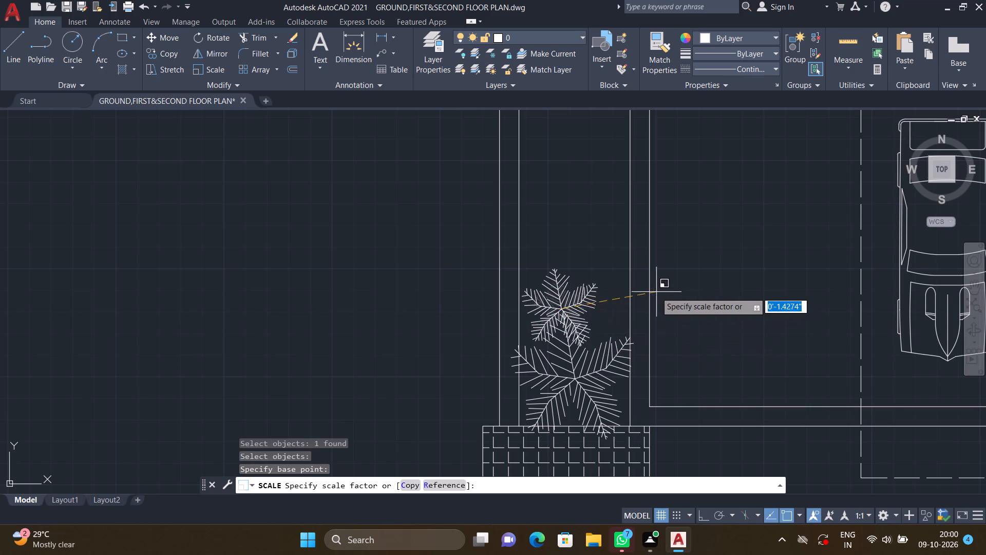
{"action": "left_click", "coordinate": [657, 335]}
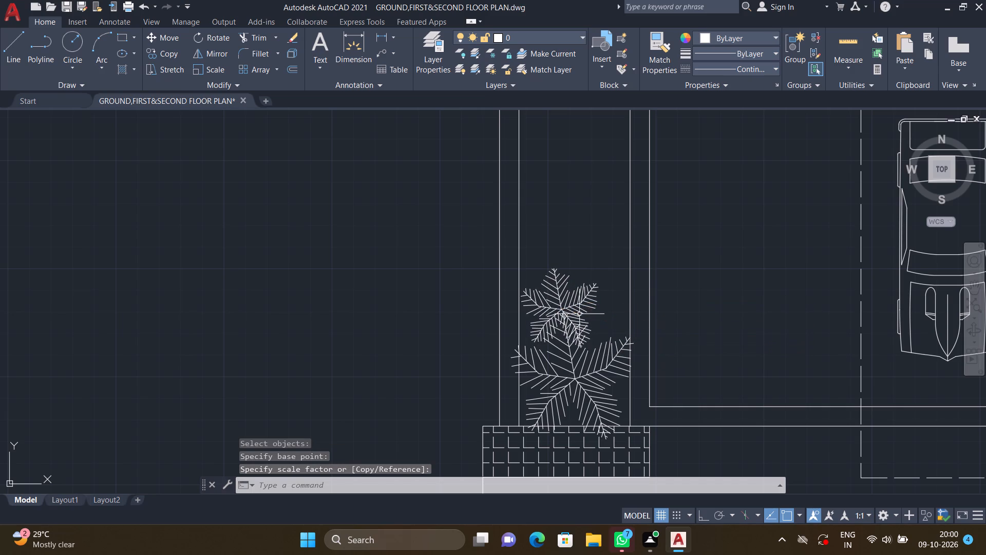
Move the small palm by its centre up the strip so it sits just clear above the larger palm, roughly midway between the strip's edges.
{"action": "key", "text": "m"}
{"action": "key", "text": "Return"}
{"action": "left_click", "coordinate": [563, 308]}
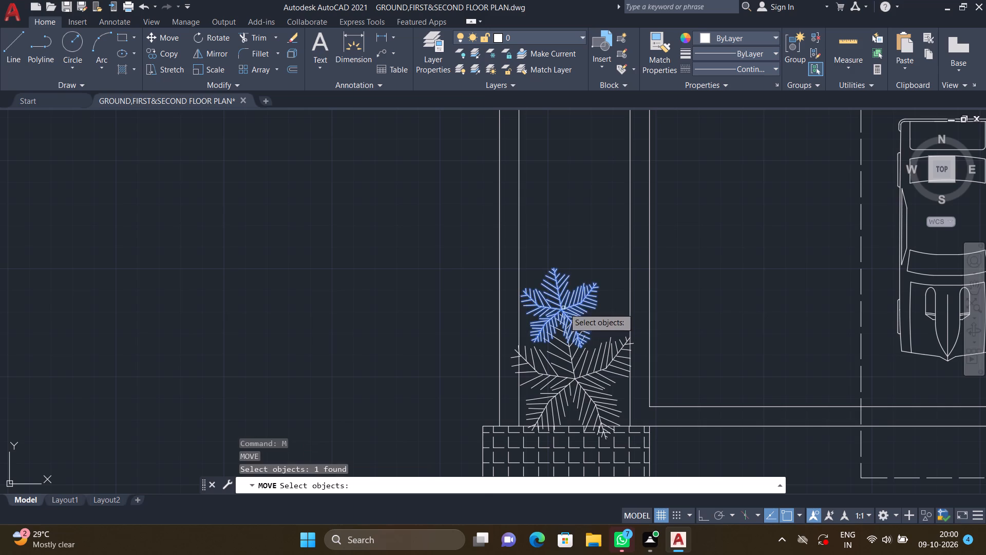
{"action": "key", "text": "Return"}
{"action": "scroll", "coordinate": [562, 311], "scroll_direction": "up", "scroll_amount": 2}
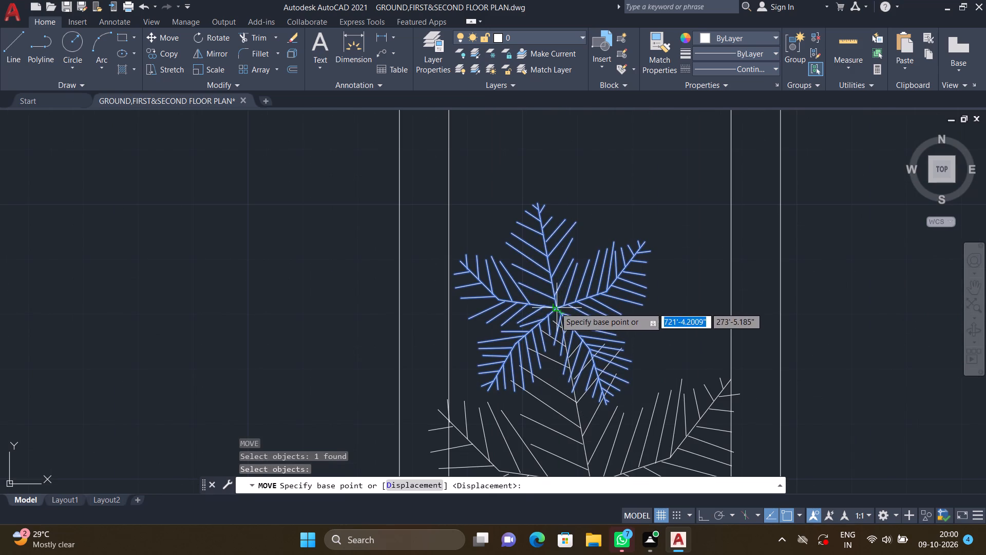
{"action": "left_click", "coordinate": [555, 307]}
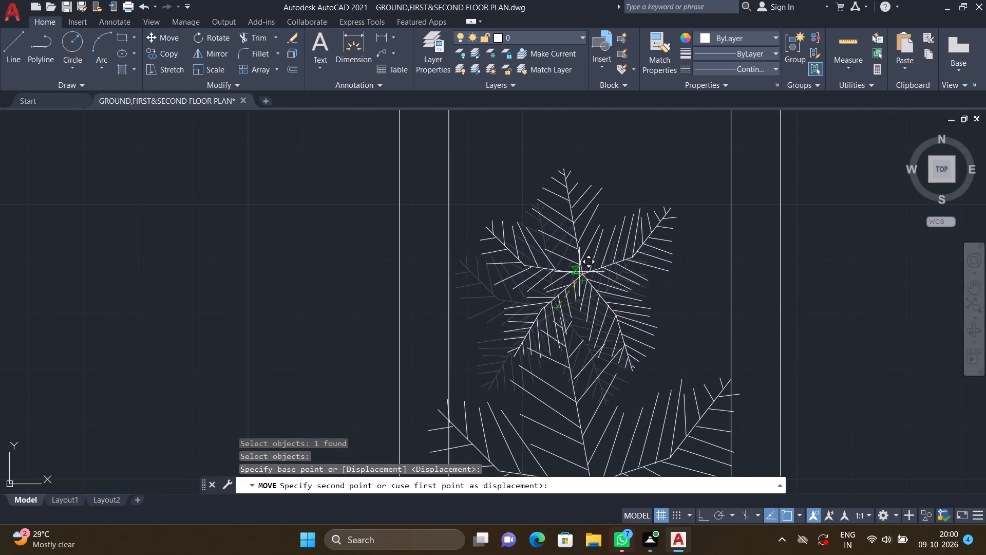
{"action": "left_click", "coordinate": [571, 240]}
{"action": "scroll", "coordinate": [606, 255], "scroll_direction": "down", "scroll_amount": 2}
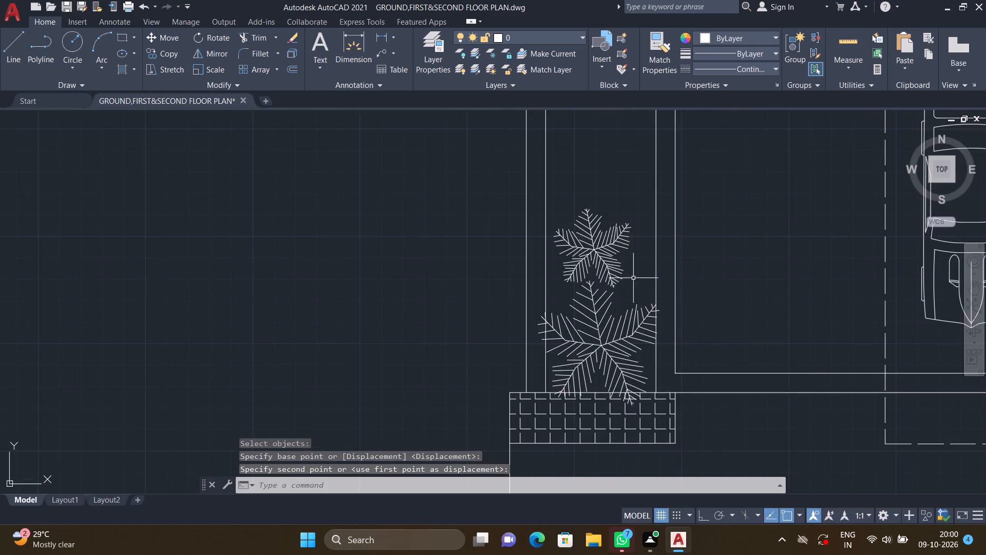
{"action": "scroll", "coordinate": [639, 286], "scroll_direction": "down", "scroll_amount": 2}
{"action": "middle_click_drag", "start_coordinate": [637, 297], "coordinate": [572, 297]}
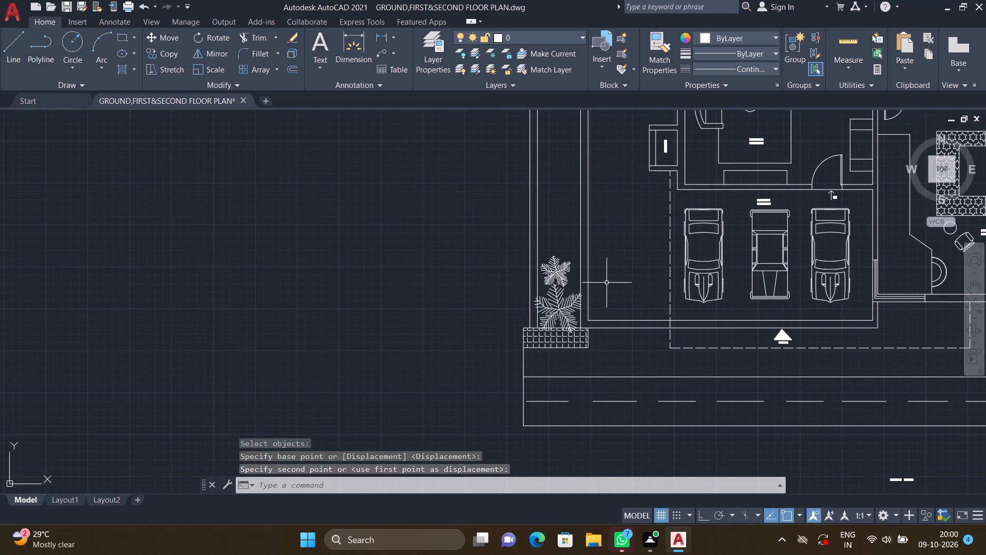
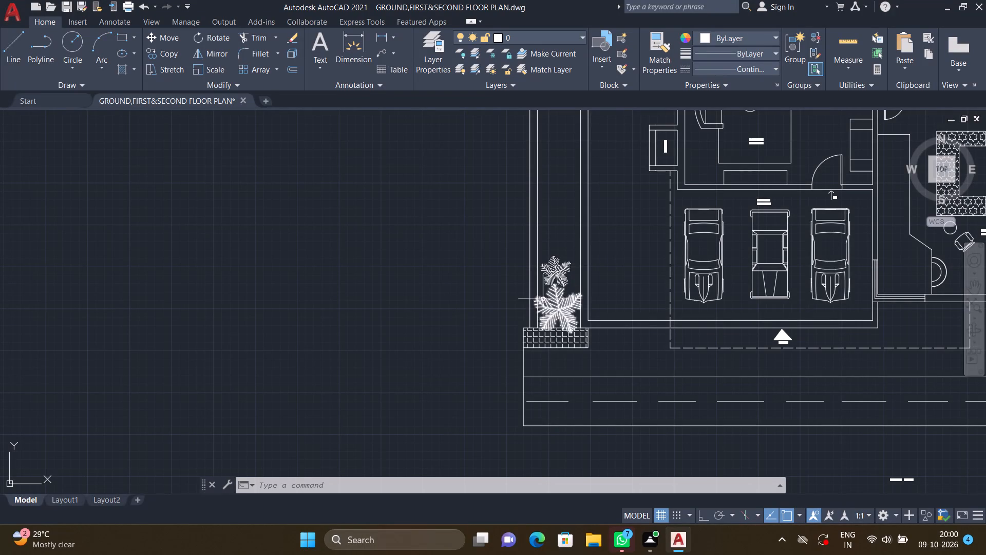
Copy the large palm above the hatched paving by its centre about 7'-3" straight up the strip, just above the small palm.
{"action": "scroll", "coordinate": [571, 285], "scroll_direction": "up", "scroll_amount": 2}
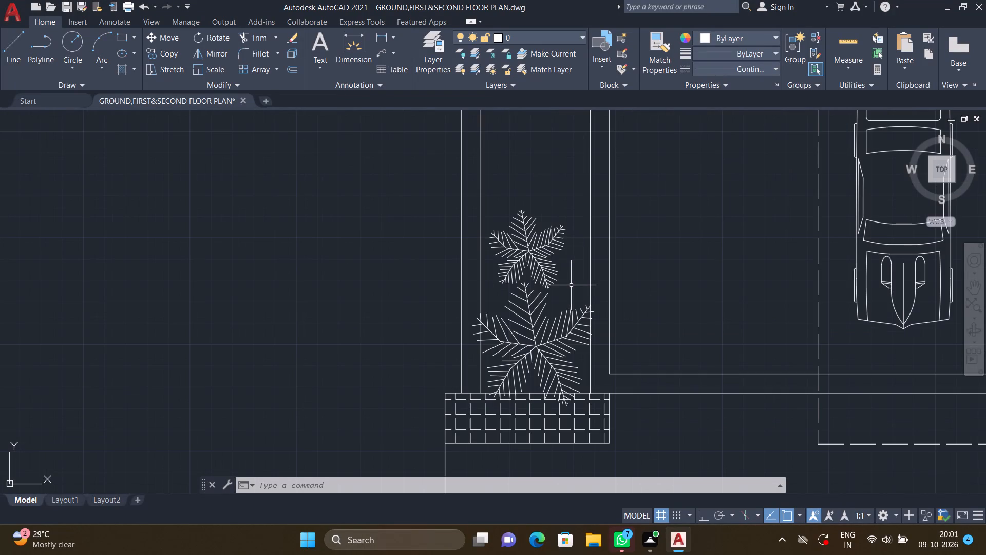
{"action": "type", "text": "CO"}
{"action": "key", "text": "Return"}
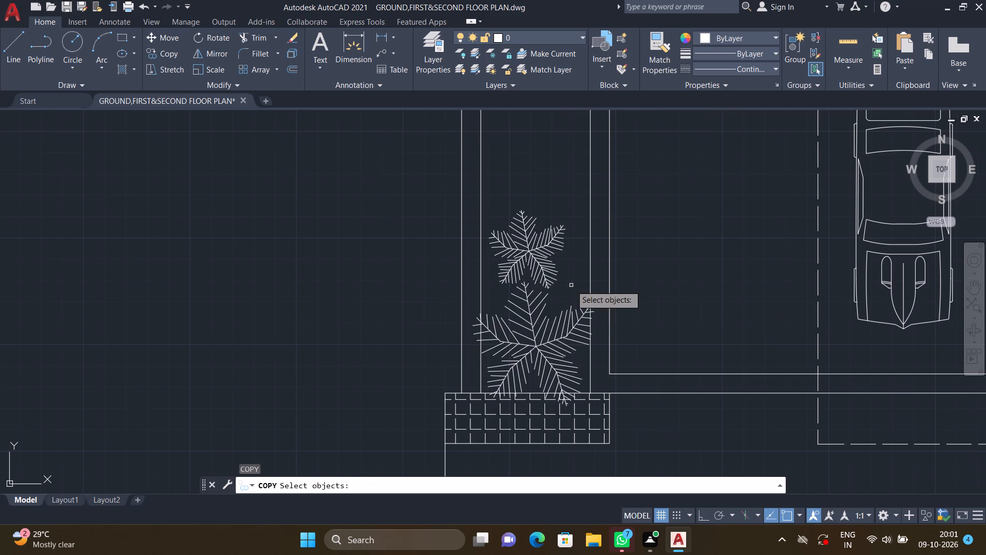
{"action": "left_click", "coordinate": [557, 342]}
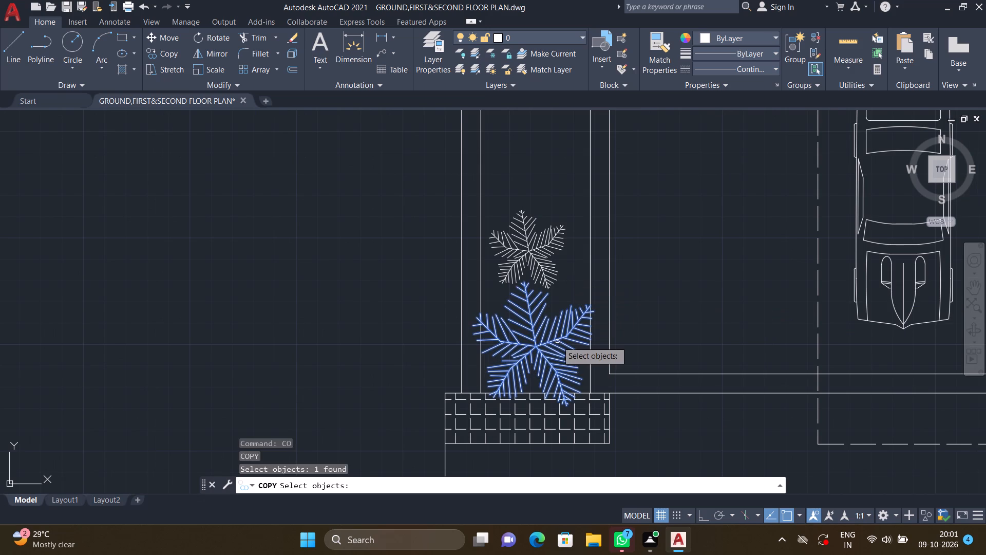
{"action": "key", "text": "Return"}
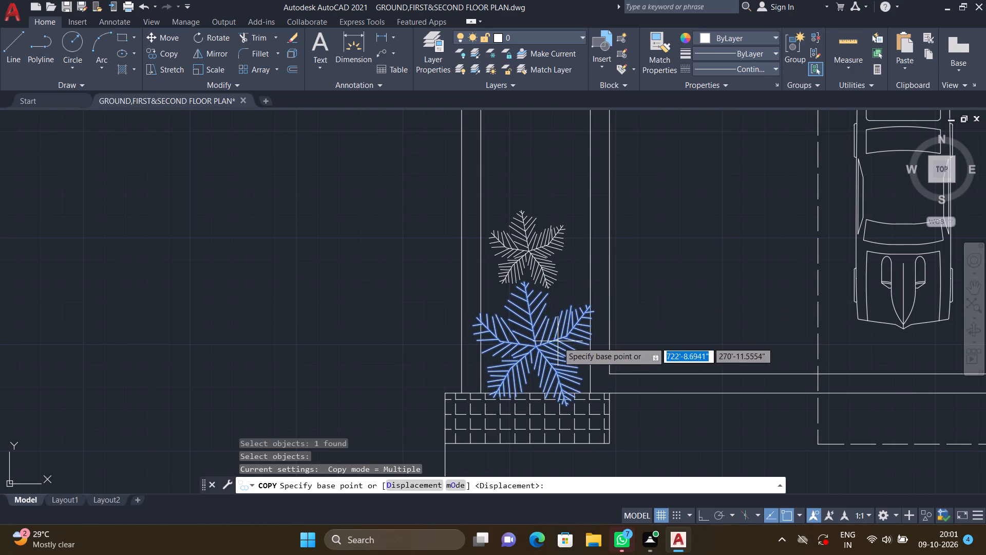
{"action": "left_click", "coordinate": [534, 343]}
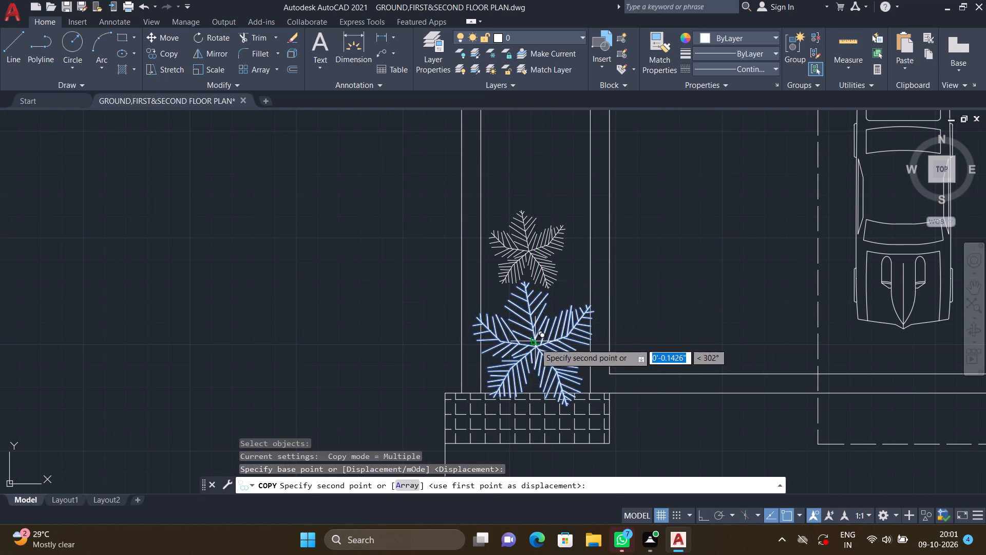
{"action": "scroll", "coordinate": [544, 327], "scroll_direction": "down", "scroll_amount": 2}
{"action": "scroll", "coordinate": [550, 259], "scroll_direction": "up", "scroll_amount": 2}
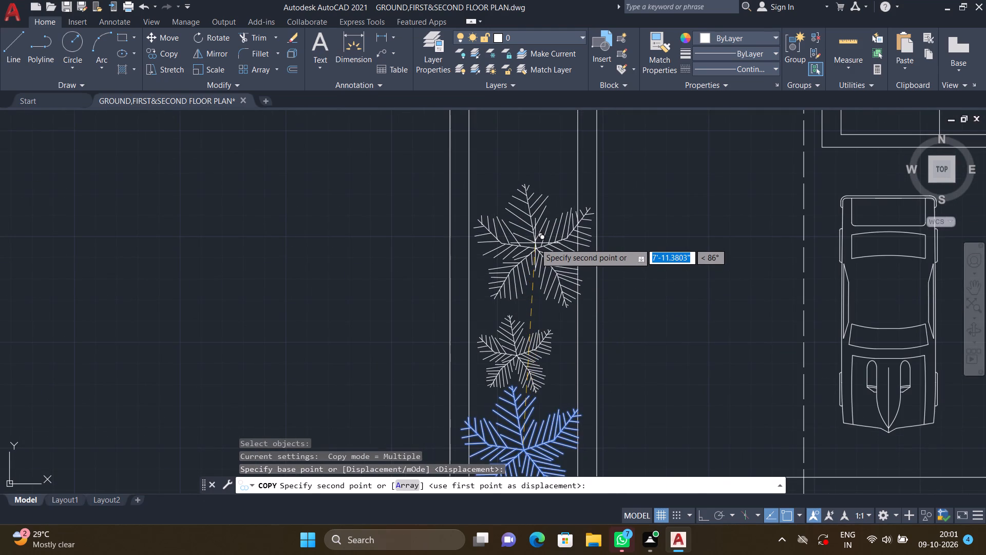
{"action": "scroll", "coordinate": [533, 245], "scroll_direction": "up", "scroll_amount": 2}
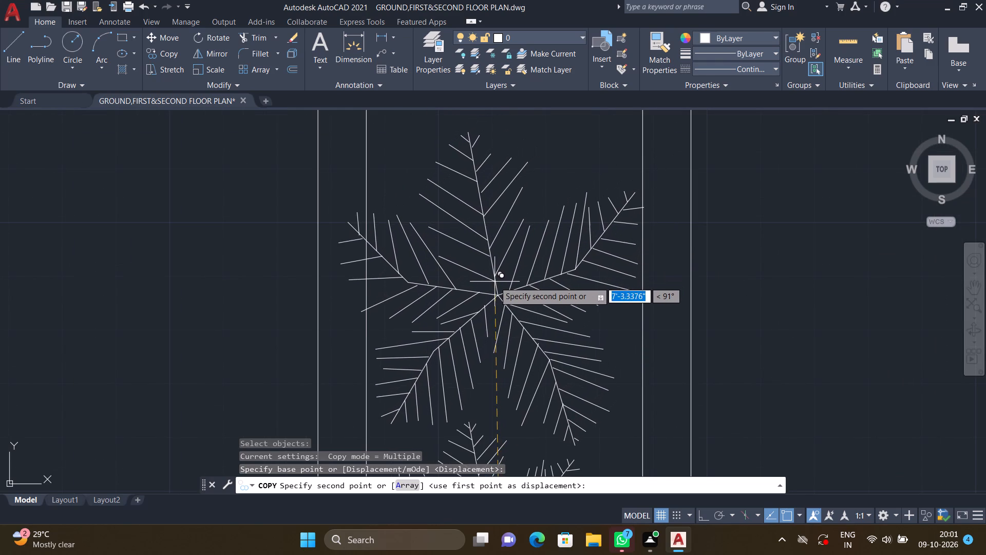
{"action": "left_click", "coordinate": [492, 285]}
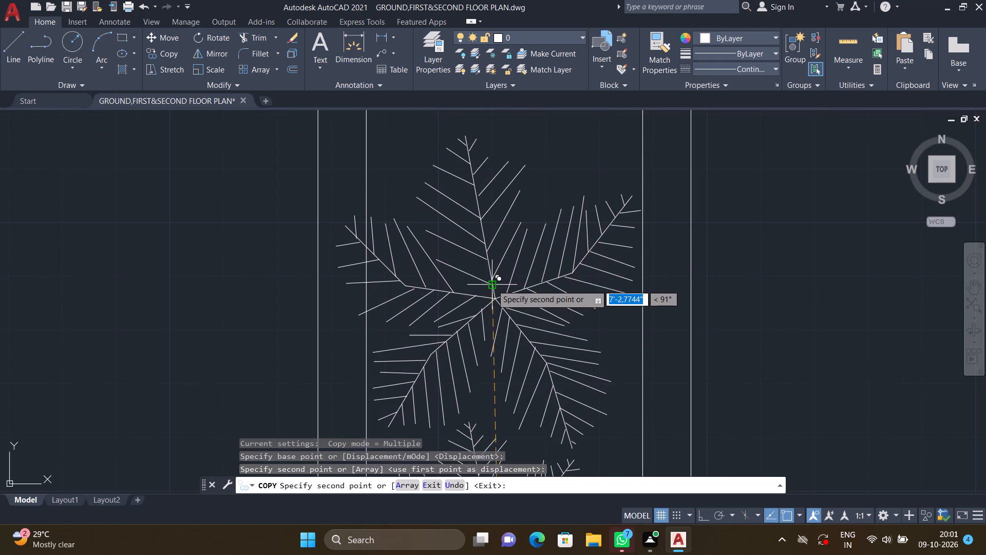
{"action": "key", "text": "Return"}
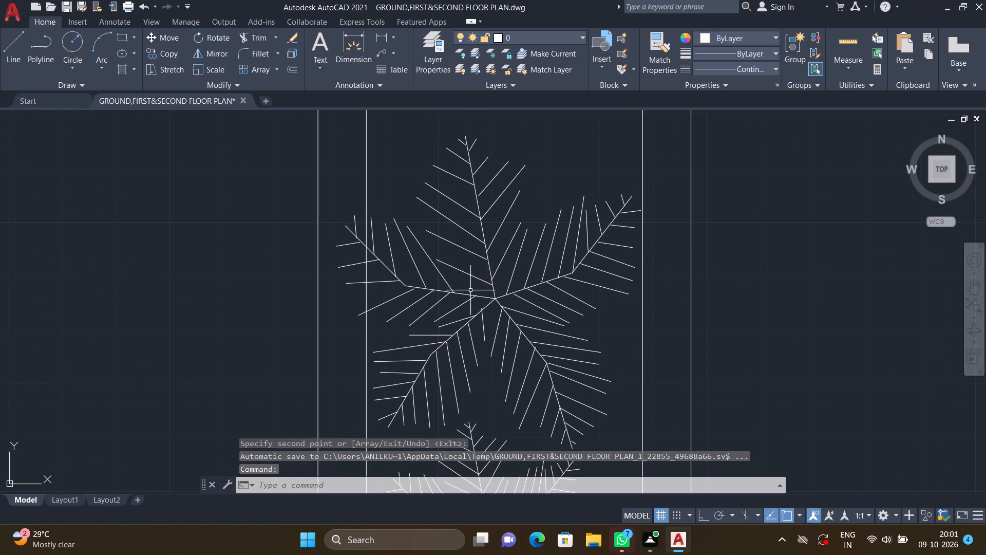
Copy the small palm by its centre about 6'-11" up the strip so it sits at the tip of the upper large palm.
{"action": "scroll", "coordinate": [476, 288], "scroll_direction": "down", "scroll_amount": 3}
{"action": "middle_click_drag", "start_coordinate": [495, 322], "coordinate": [486, 305]}
{"action": "scroll", "coordinate": [501, 331], "scroll_direction": "up", "scroll_amount": 2}
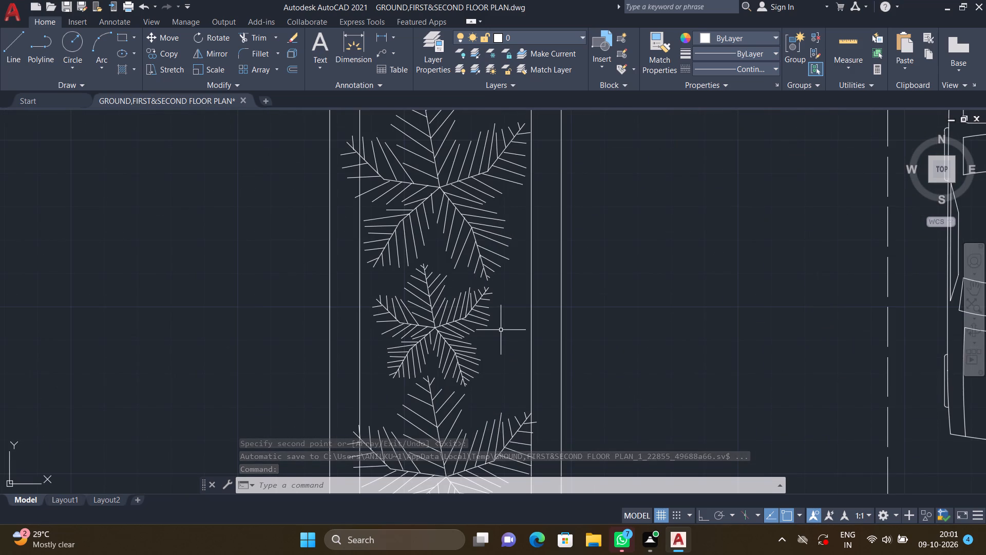
{"action": "type", "text": "CO"}
{"action": "key", "text": "Return"}
{"action": "left_click", "coordinate": [448, 326]}
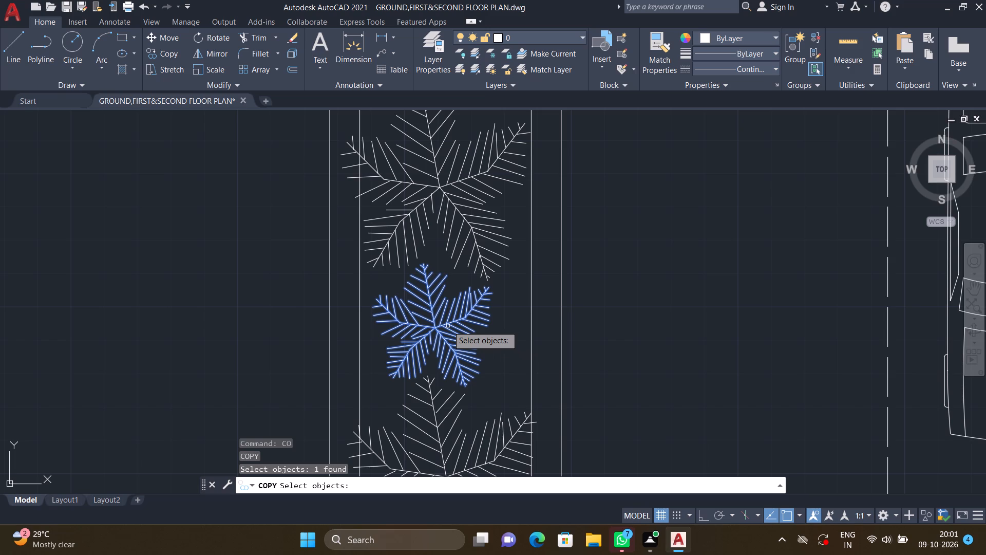
{"action": "key", "text": "Return"}
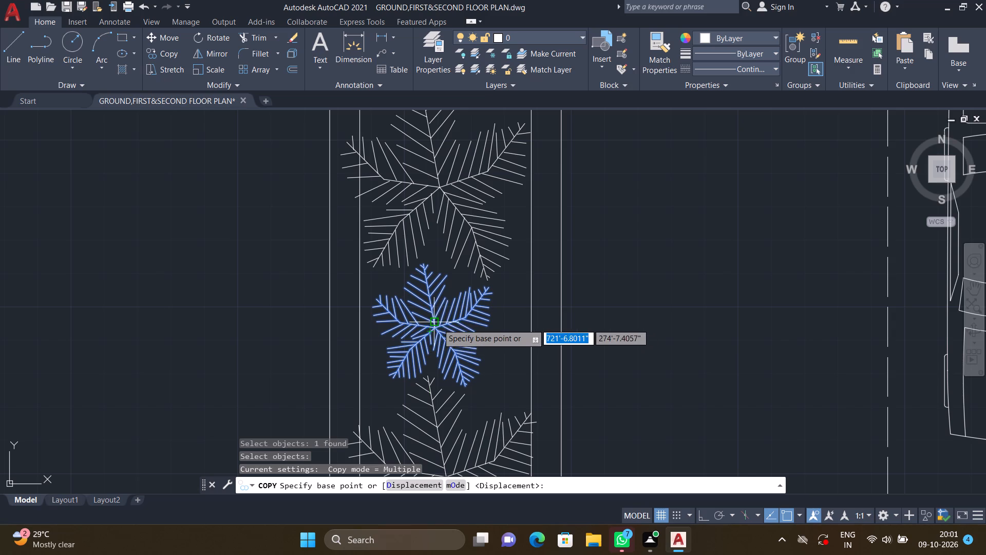
{"action": "left_click", "coordinate": [431, 328]}
{"action": "scroll", "coordinate": [439, 321], "scroll_direction": "down", "scroll_amount": 2}
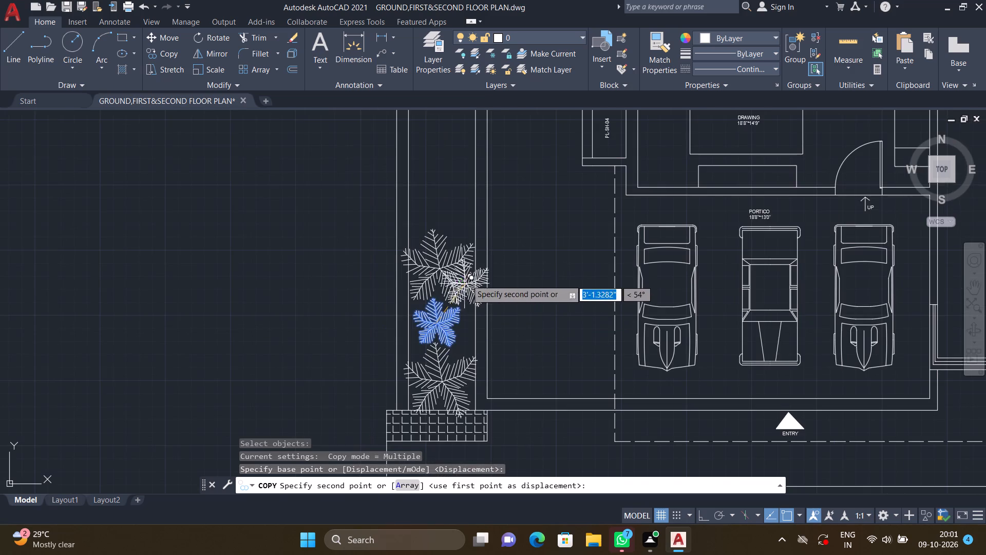
{"action": "middle_click_drag", "start_coordinate": [460, 282], "coordinate": [427, 365]}
{"action": "scroll", "coordinate": [410, 309], "scroll_direction": "up", "scroll_amount": 2}
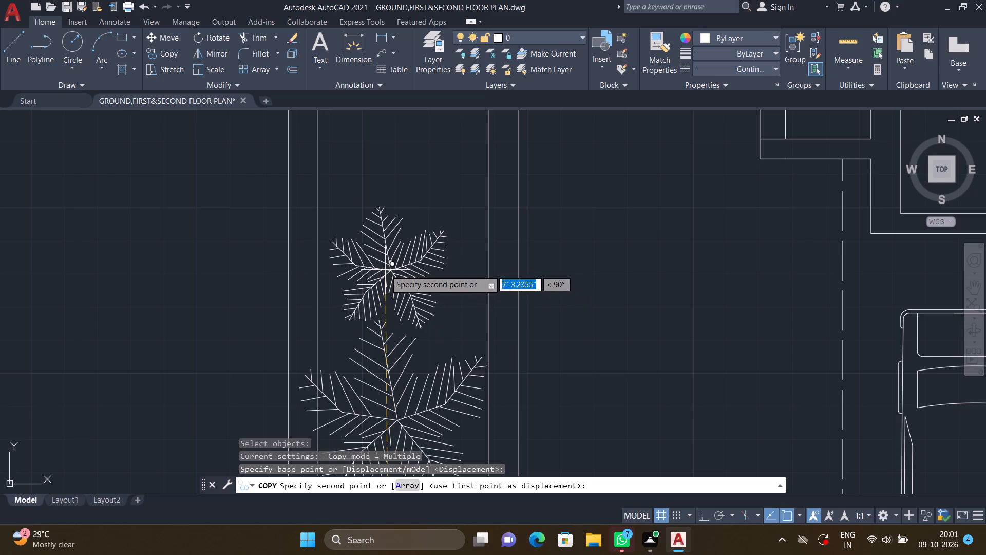
{"action": "scroll", "coordinate": [374, 267], "scroll_direction": "up", "scroll_amount": 1}
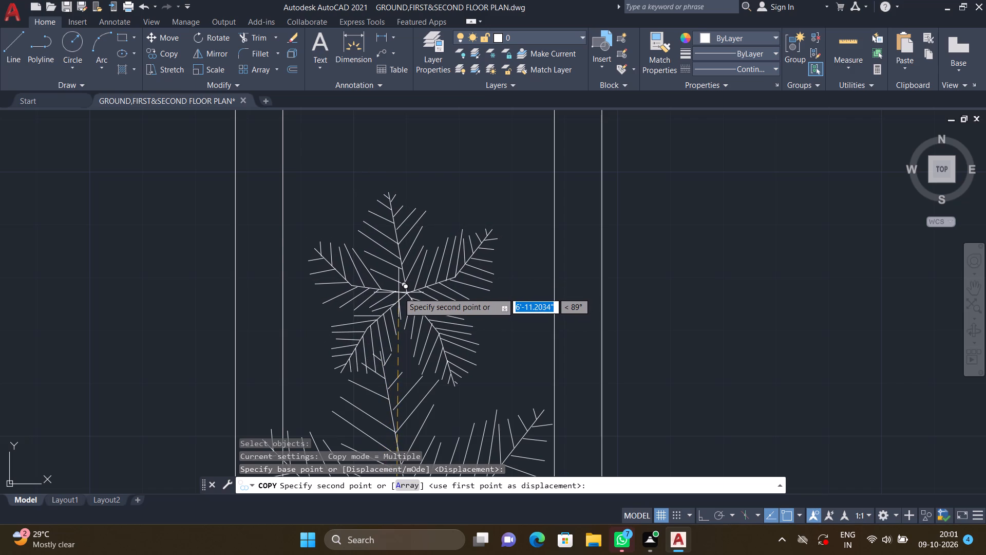
{"action": "left_click", "coordinate": [399, 292]}
{"action": "key", "text": "Return"}
Copy the small palm between the two large ones about 9'-5" up the strip, directly above the topmost small palm.
{"action": "scroll", "coordinate": [437, 272], "scroll_direction": "down", "scroll_amount": 1}
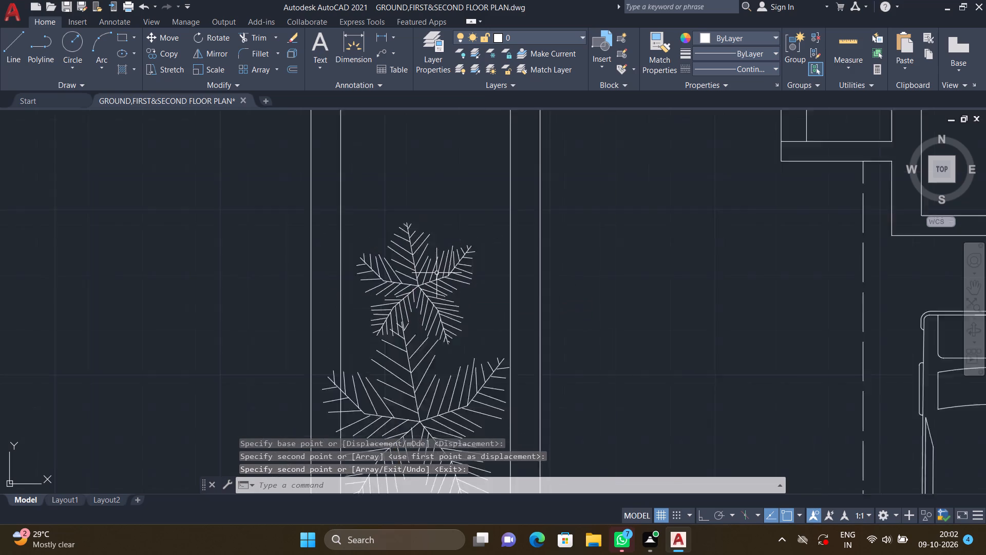
{"action": "scroll", "coordinate": [435, 274], "scroll_direction": "down", "scroll_amount": 2}
{"action": "middle_click_drag", "start_coordinate": [453, 345], "coordinate": [451, 320]}
{"action": "scroll", "coordinate": [456, 320], "scroll_direction": "down", "scroll_amount": 1}
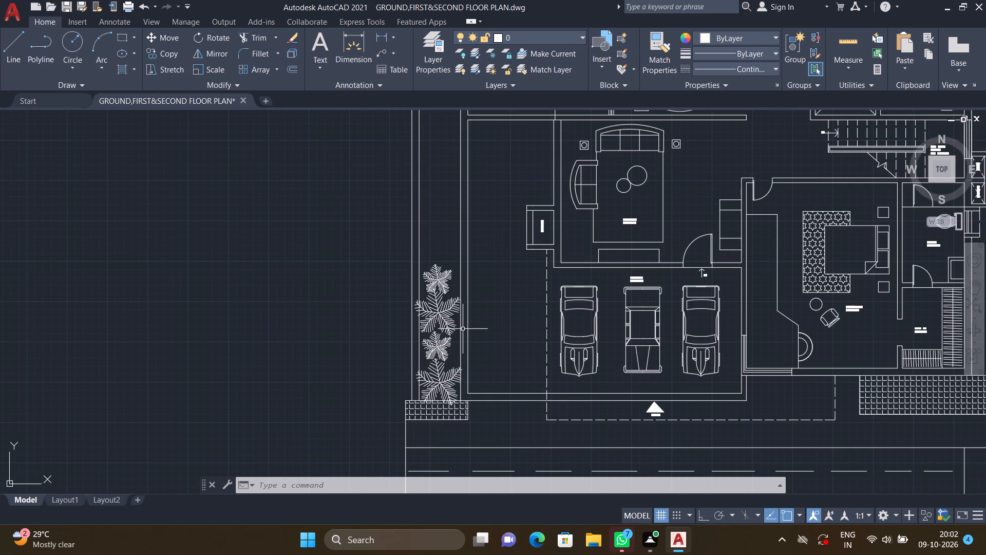
{"action": "scroll", "coordinate": [466, 315], "scroll_direction": "down", "scroll_amount": 2}
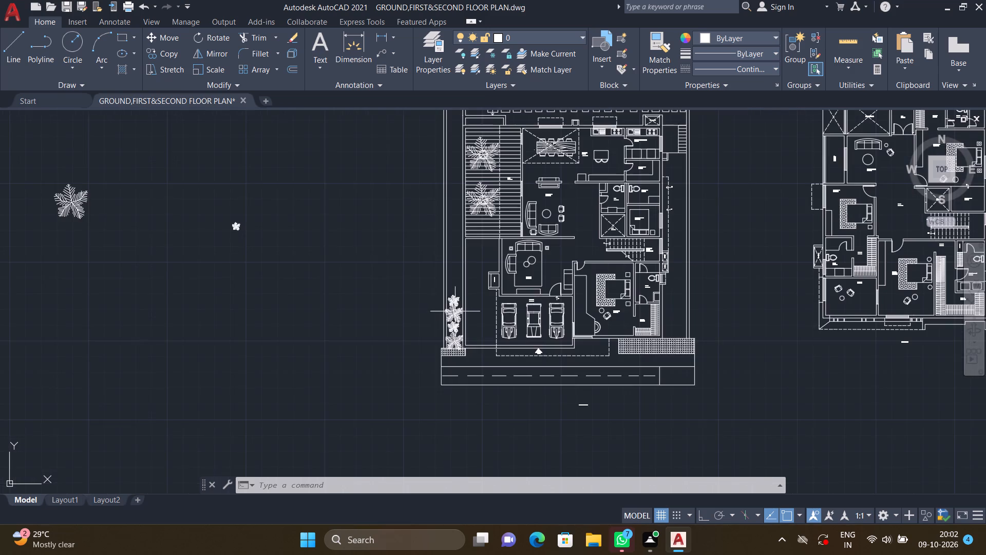
{"action": "middle_click_drag", "start_coordinate": [472, 287], "coordinate": [466, 314]}
{"action": "scroll", "coordinate": [446, 320], "scroll_direction": "up", "scroll_amount": 3}
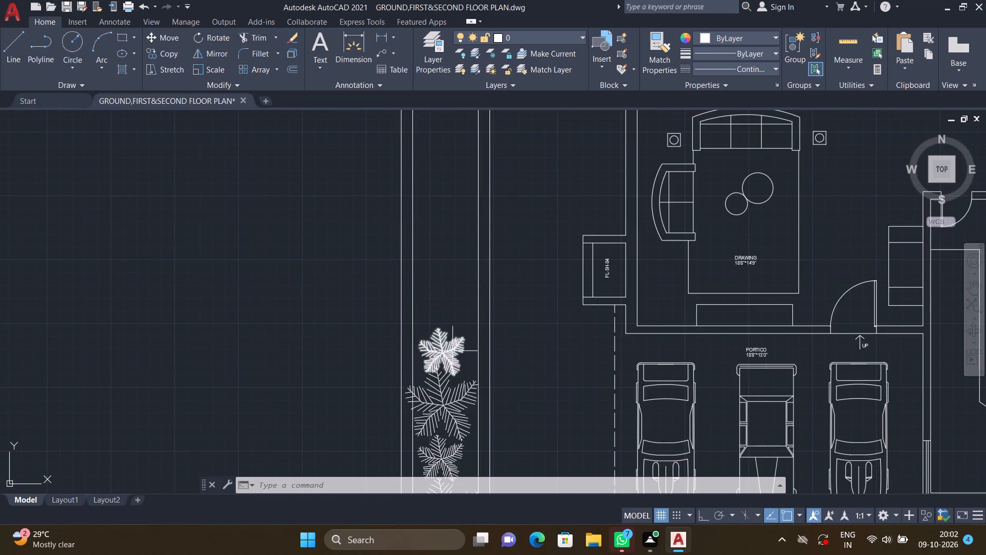
{"action": "middle_click_drag", "start_coordinate": [448, 334], "coordinate": [429, 256]}
{"action": "scroll", "coordinate": [442, 388], "scroll_direction": "up", "scroll_amount": 2}
{"action": "type", "text": "CO"}
{"action": "key", "text": "Return"}
{"action": "left_click", "coordinate": [402, 386]}
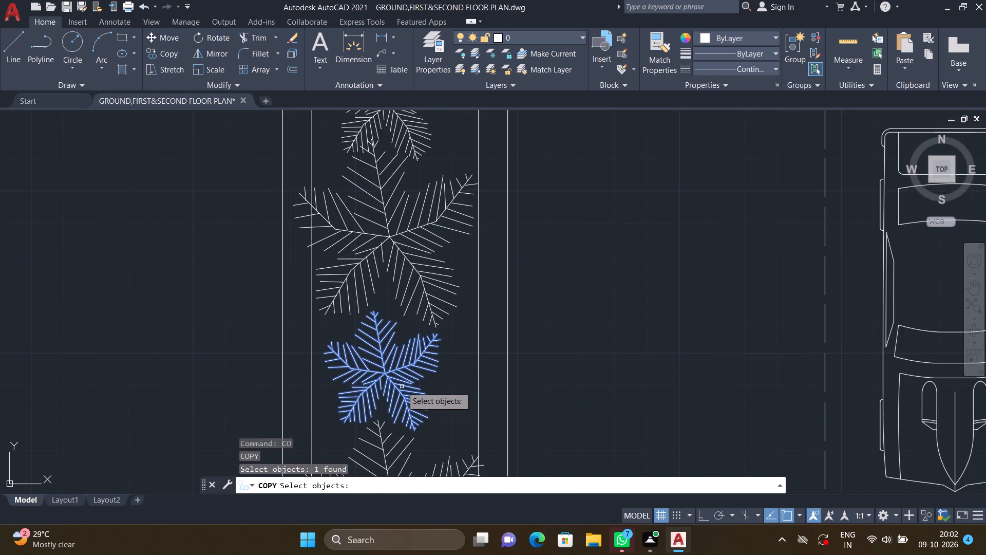
{"action": "key", "text": "Return"}
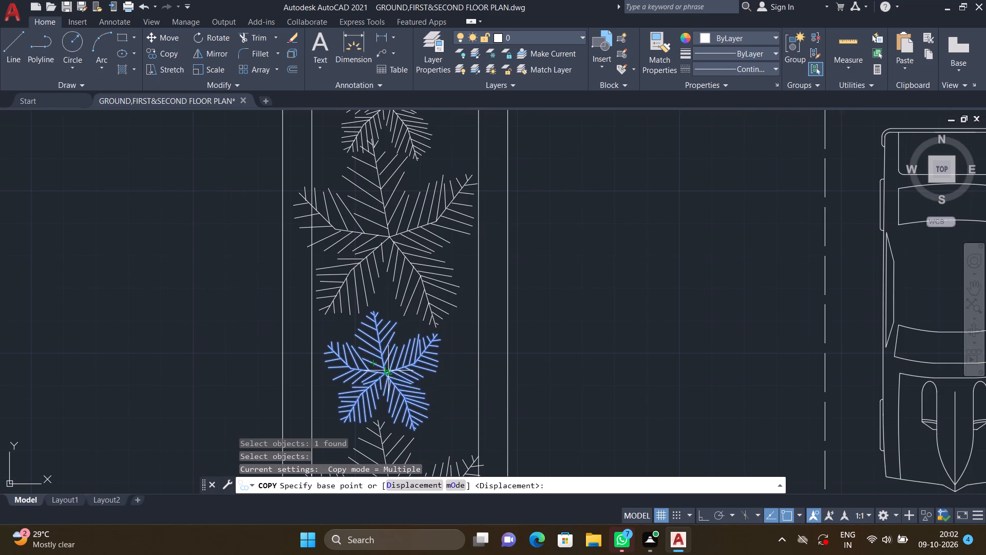
{"action": "left_click", "coordinate": [384, 372]}
{"action": "scroll", "coordinate": [387, 360], "scroll_direction": "down", "scroll_amount": 2}
{"action": "middle_click_drag", "start_coordinate": [422, 290], "coordinate": [406, 373]}
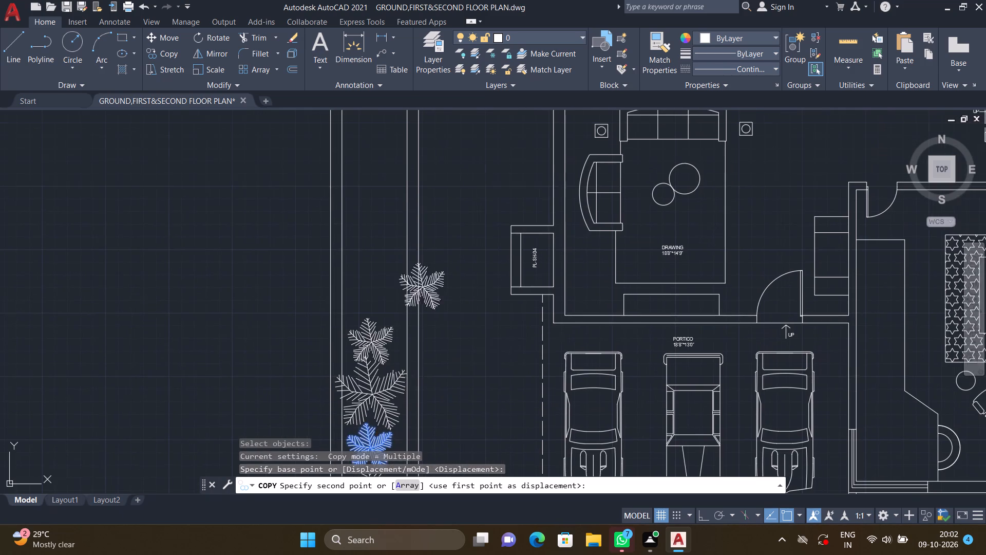
{"action": "scroll", "coordinate": [377, 310], "scroll_direction": "up", "scroll_amount": 2}
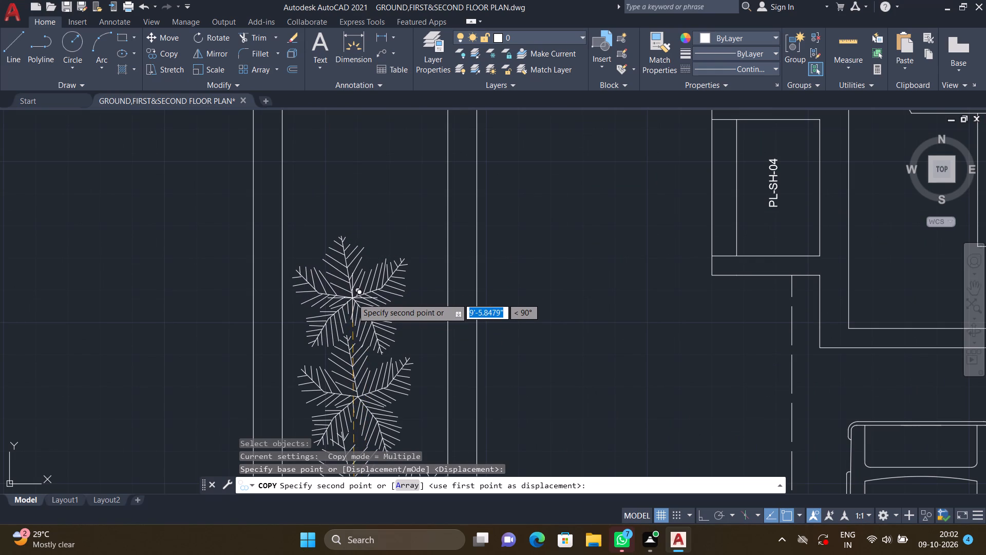
{"action": "left_click", "coordinate": [354, 301]}
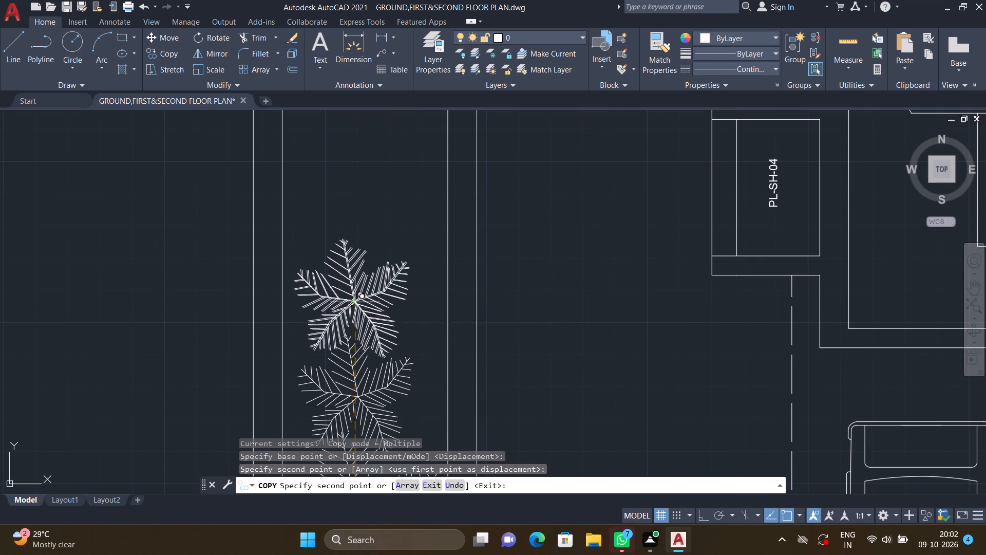
{"action": "key", "text": "Return"}
Copy the upper large palm by its centre about 8'-10" straight up the strip, above the two stacked small palms.
{"action": "scroll", "coordinate": [385, 300], "scroll_direction": "down", "scroll_amount": 3}
{"action": "middle_click_drag", "start_coordinate": [438, 337], "coordinate": [427, 261]}
{"action": "scroll", "coordinate": [430, 262], "scroll_direction": "down", "scroll_amount": 2}
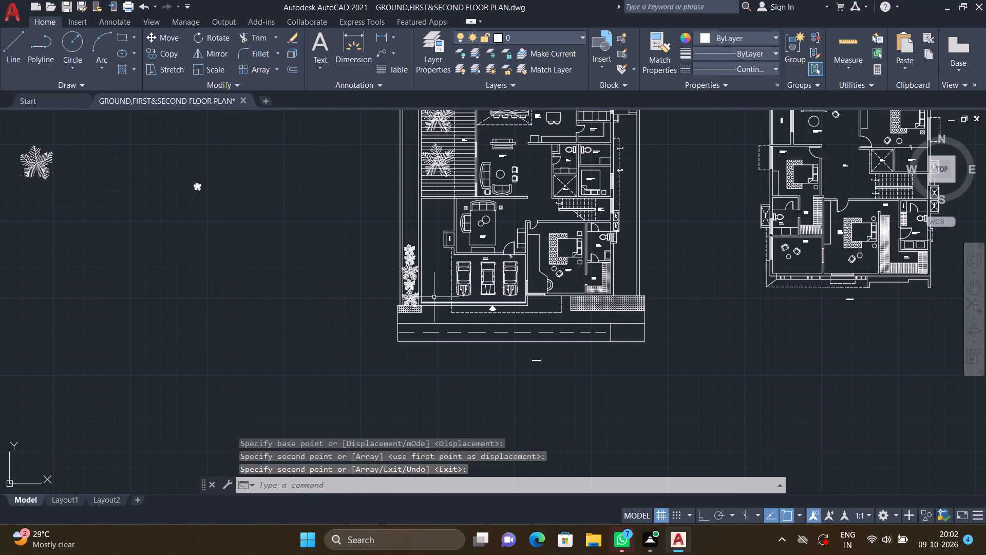
{"action": "middle_click_drag", "start_coordinate": [421, 292], "coordinate": [420, 322]}
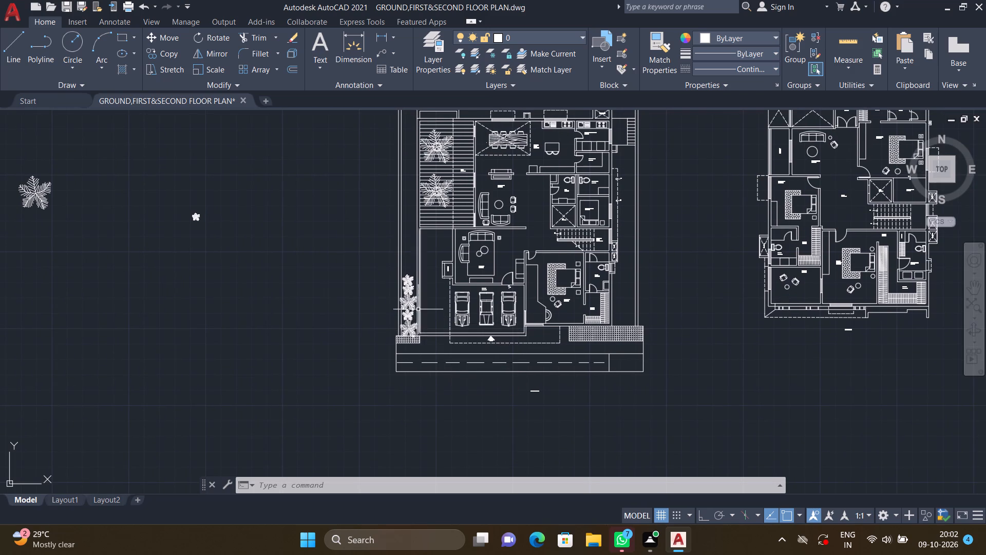
{"action": "middle_click_drag", "start_coordinate": [416, 311], "coordinate": [415, 337]}
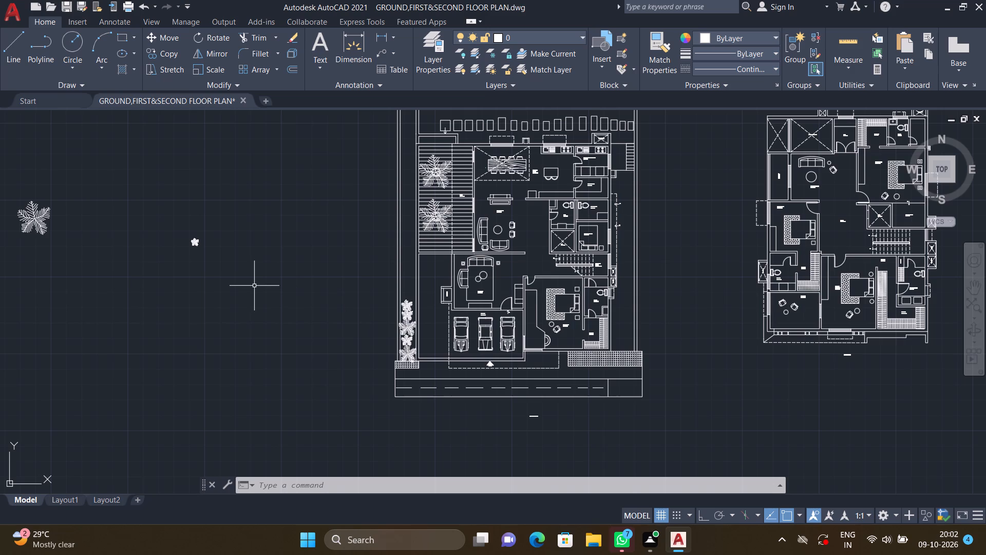
{"action": "middle_click_drag", "start_coordinate": [276, 287], "coordinate": [264, 299]}
{"action": "scroll", "coordinate": [391, 315], "scroll_direction": "up", "scroll_amount": 1}
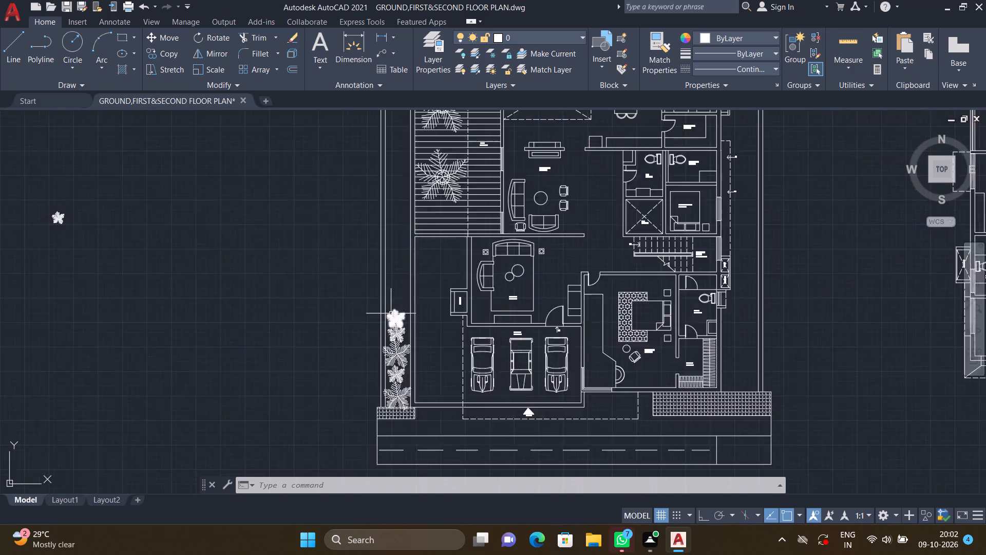
{"action": "scroll", "coordinate": [391, 313], "scroll_direction": "up", "scroll_amount": 1}
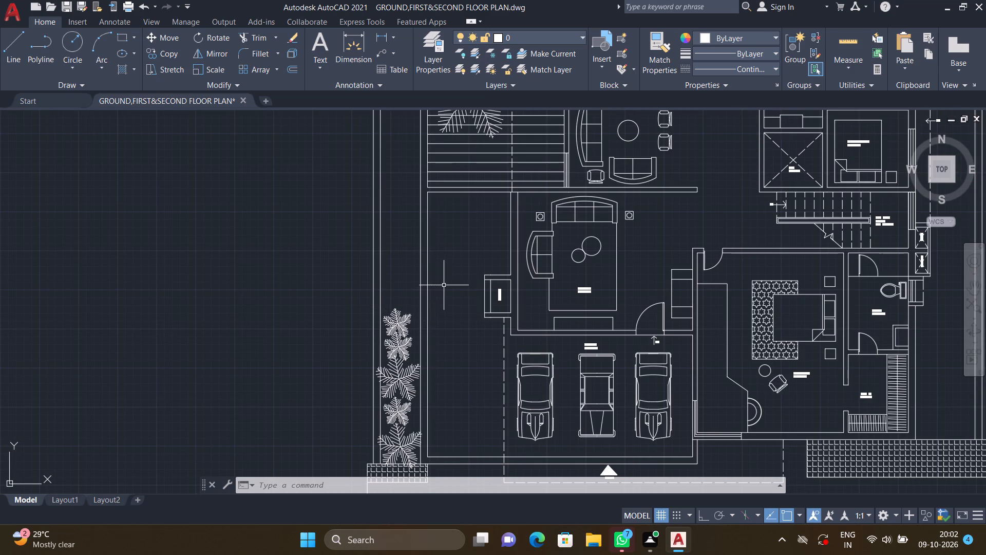
{"action": "middle_click_drag", "start_coordinate": [394, 318], "coordinate": [360, 270]}
{"action": "scroll", "coordinate": [381, 325], "scroll_direction": "up", "scroll_amount": 3}
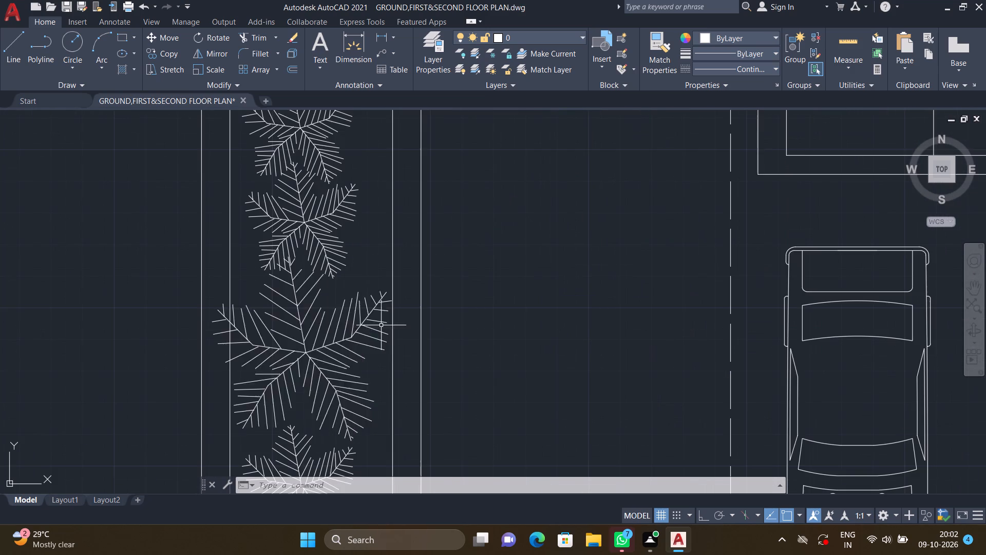
{"action": "key", "text": "c"}
{"action": "key", "text": "o"}
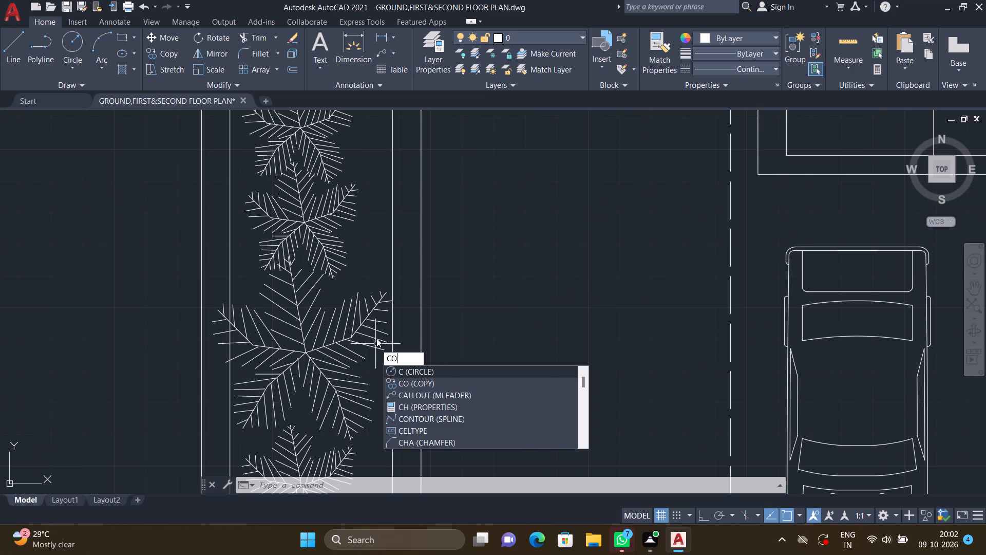
{"action": "key", "text": "Return"}
{"action": "left_click", "coordinate": [328, 344]}
{"action": "key", "text": "Return"}
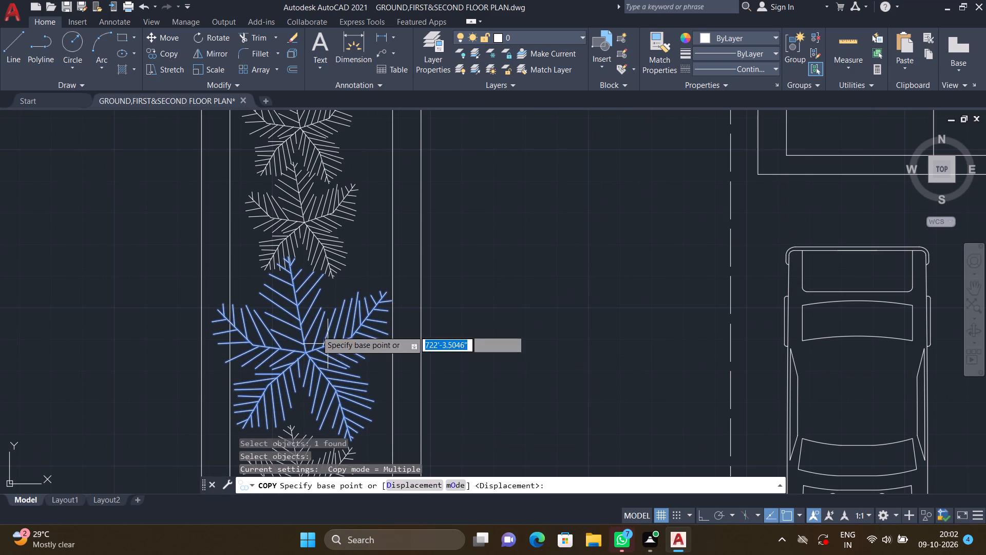
{"action": "left_click", "coordinate": [304, 353]}
{"action": "scroll", "coordinate": [309, 337], "scroll_direction": "down", "scroll_amount": 2}
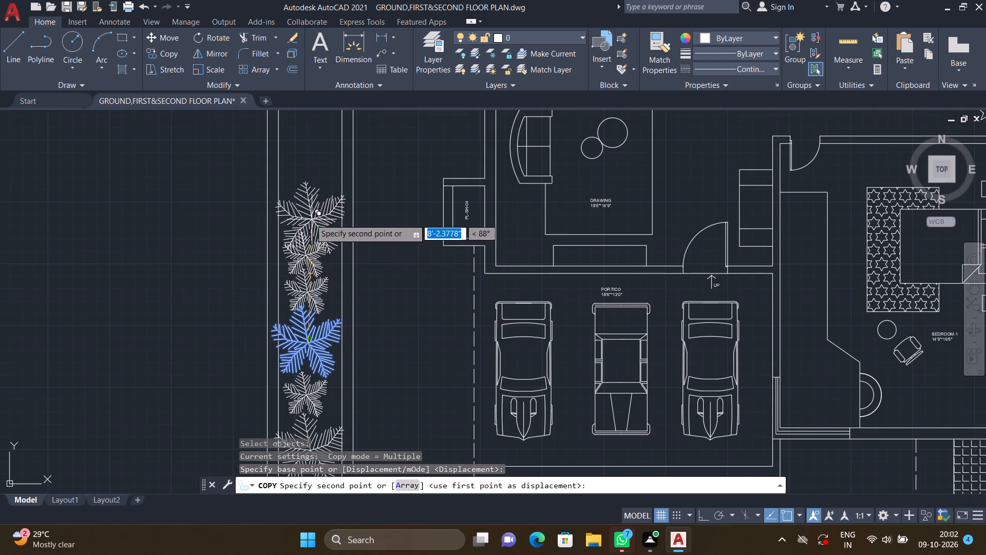
{"action": "scroll", "coordinate": [305, 215], "scroll_direction": "up", "scroll_amount": 2}
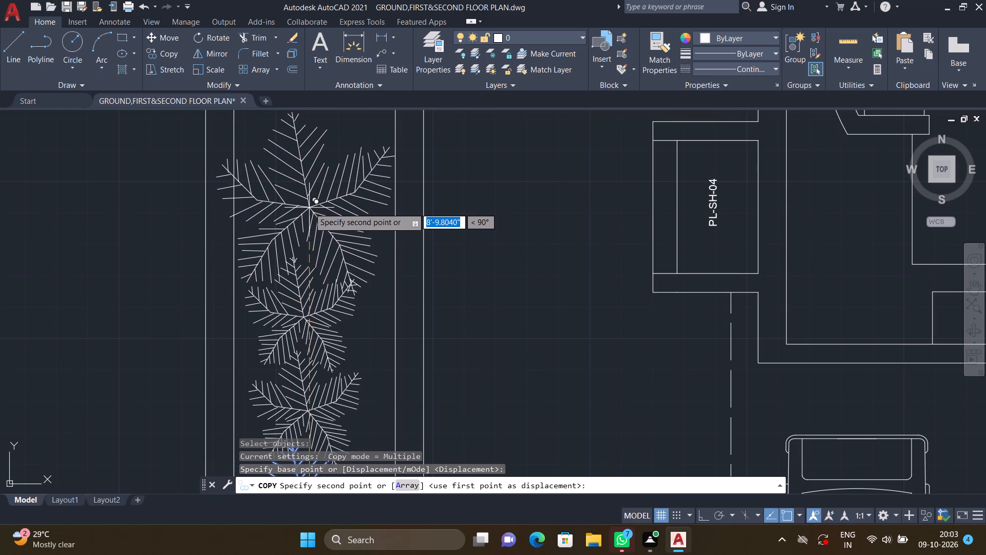
{"action": "left_click", "coordinate": [309, 208]}
{"action": "key", "text": "Return"}
{"action": "scroll", "coordinate": [350, 230], "scroll_direction": "down", "scroll_amount": 3}
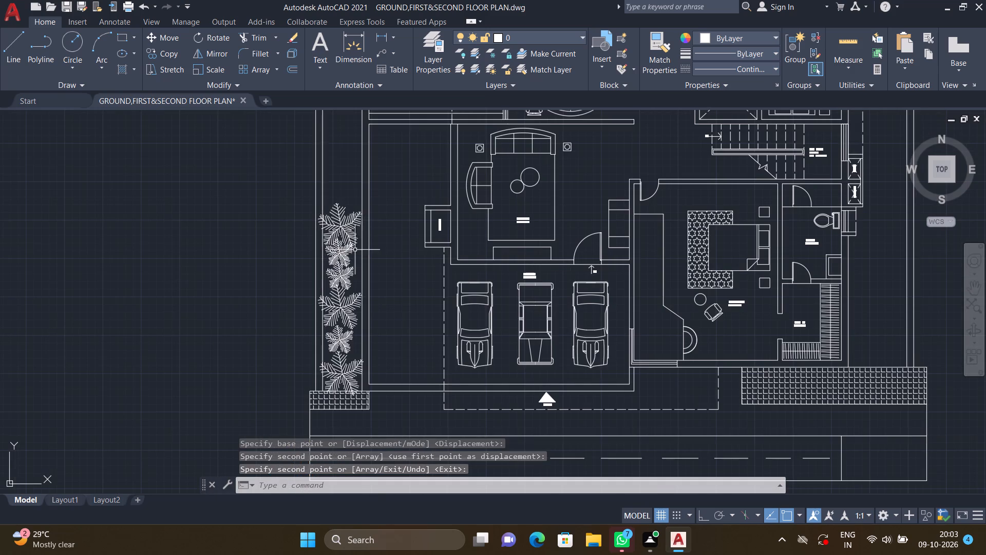
Copy the lower of the two stacked small palms by its centre about 8'-11" up the strip, at the tip of the topmost large palm.
{"action": "middle_click_drag", "start_coordinate": [361, 243], "coordinate": [366, 273]}
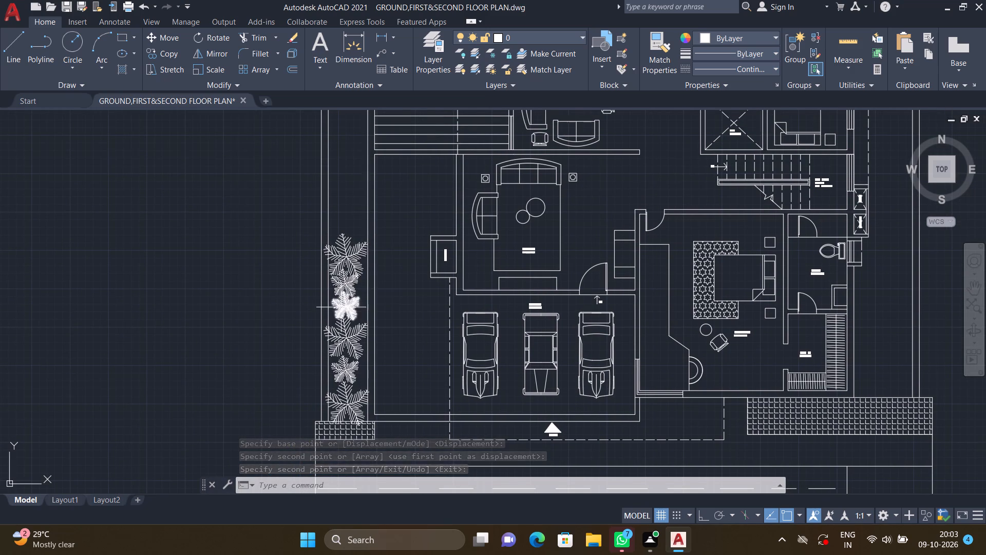
{"action": "middle_click_drag", "start_coordinate": [340, 303], "coordinate": [345, 277]}
{"action": "scroll", "coordinate": [368, 285], "scroll_direction": "up", "scroll_amount": 2}
{"action": "middle_click_drag", "start_coordinate": [357, 282], "coordinate": [403, 351]}
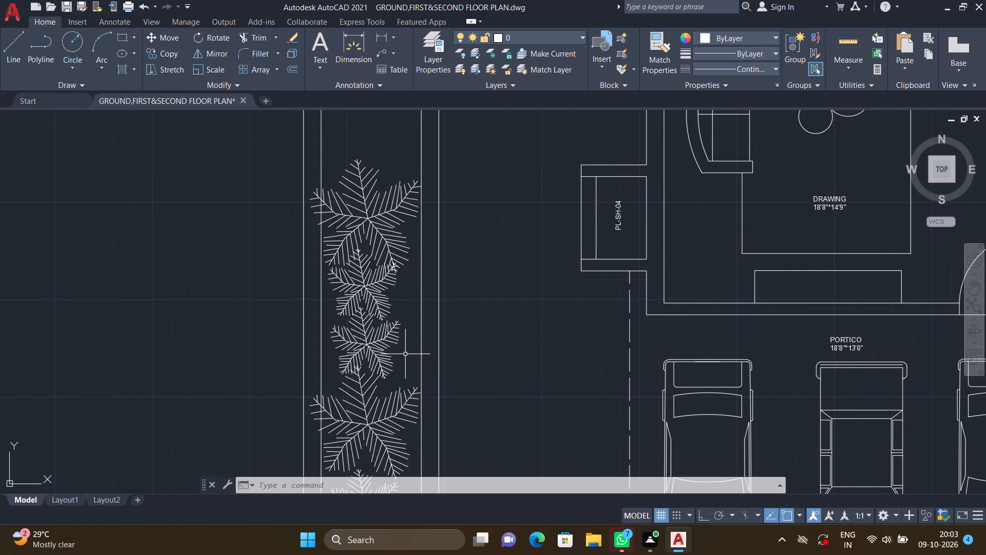
{"action": "key", "text": "c"}
{"action": "key", "text": "o"}
{"action": "key", "text": "Return"}
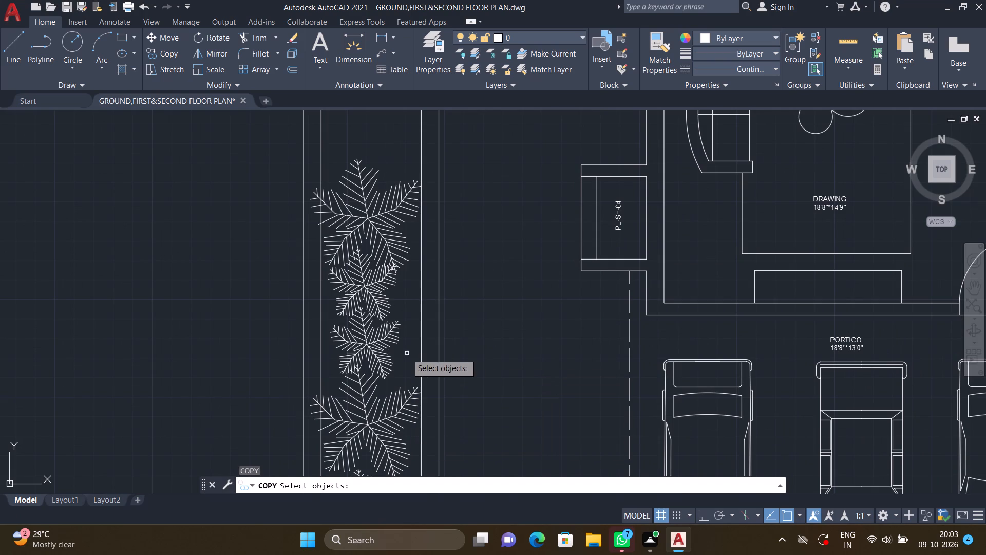
{"action": "left_click", "coordinate": [378, 346]}
{"action": "key", "text": "Return"}
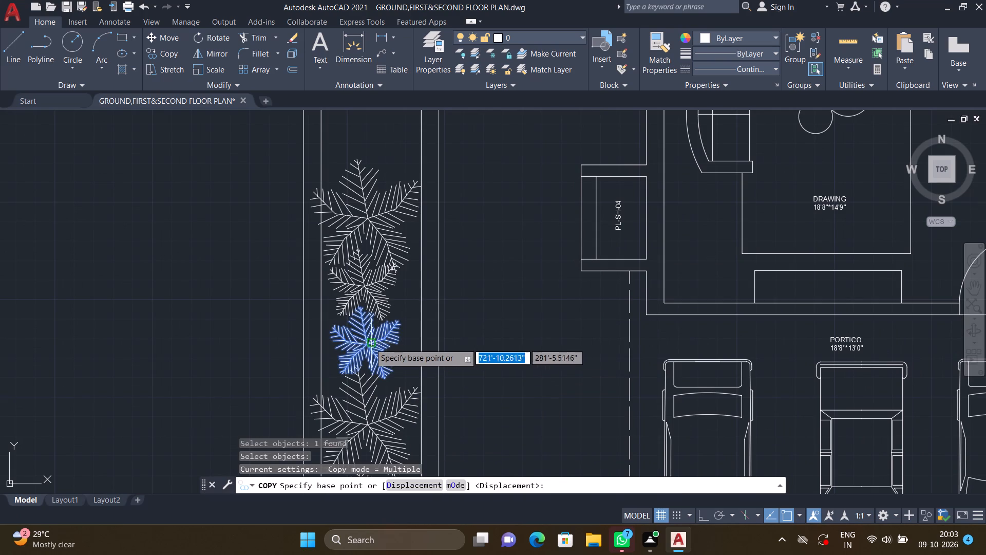
{"action": "left_click", "coordinate": [366, 342]}
{"action": "scroll", "coordinate": [377, 311], "scroll_direction": "down", "scroll_amount": 1}
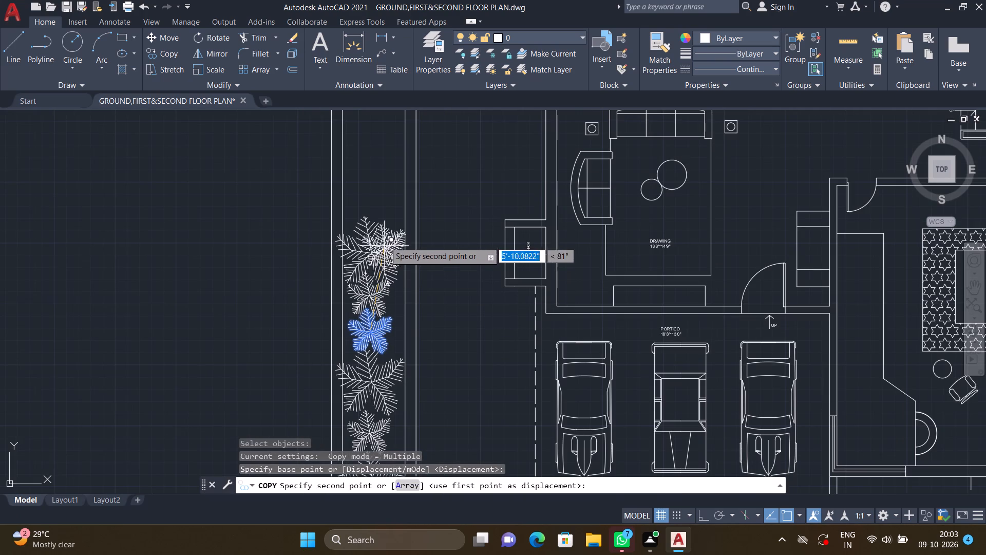
{"action": "scroll", "coordinate": [372, 184], "scroll_direction": "up", "scroll_amount": 1}
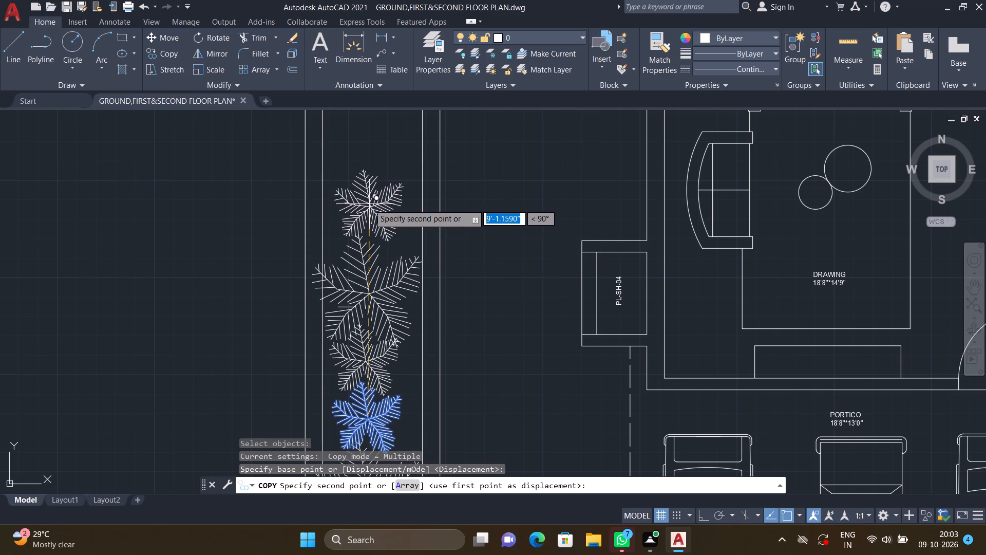
{"action": "left_click", "coordinate": [365, 208]}
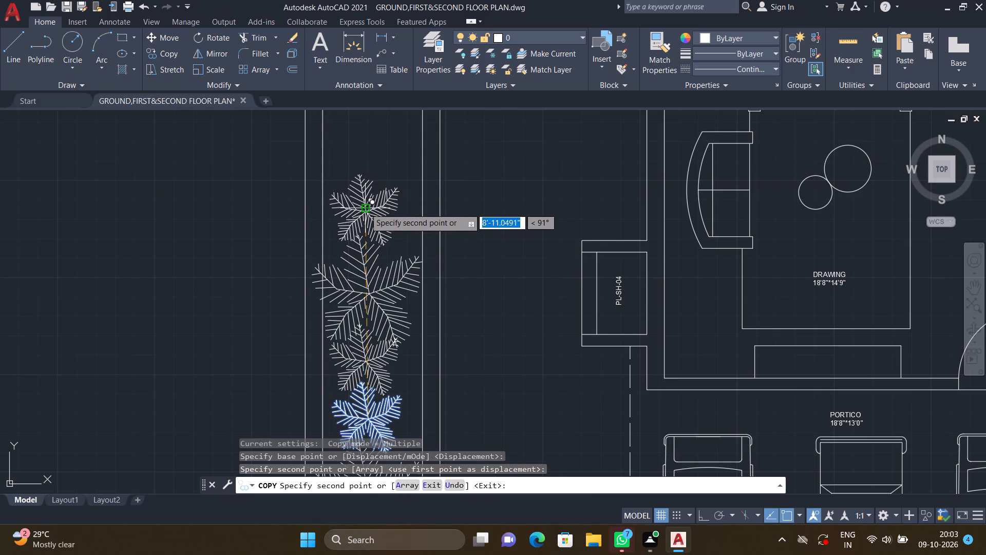
{"action": "key", "text": "Return"}
Save the floor plan drawing.
{"action": "scroll", "coordinate": [399, 226], "scroll_direction": "down", "scroll_amount": 2}
{"action": "middle_click_drag", "start_coordinate": [425, 295], "coordinate": [403, 268]}
{"action": "scroll", "coordinate": [406, 264], "scroll_direction": "down", "scroll_amount": 1}
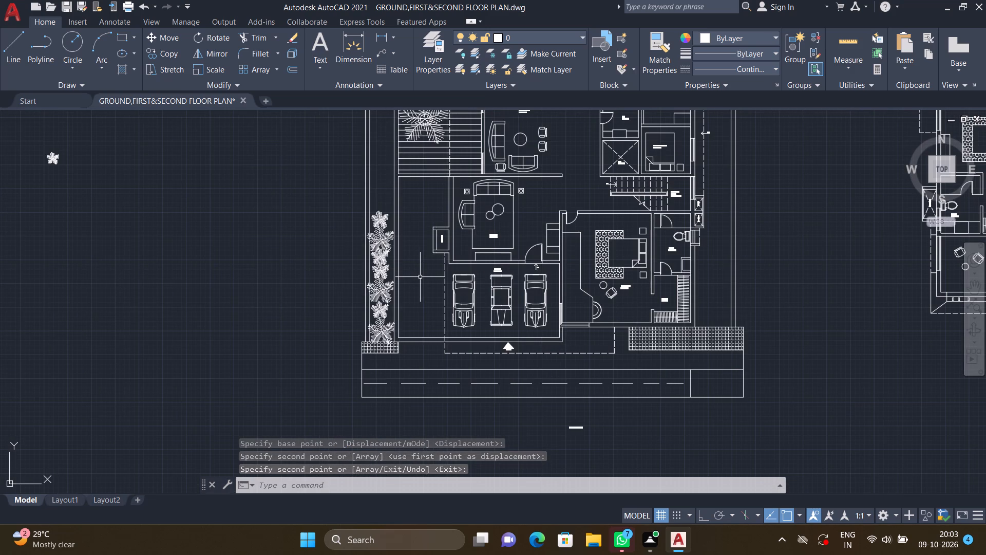
{"action": "key", "text": "ctrl+s"}
{"action": "key", "text": "ctrl+s"}
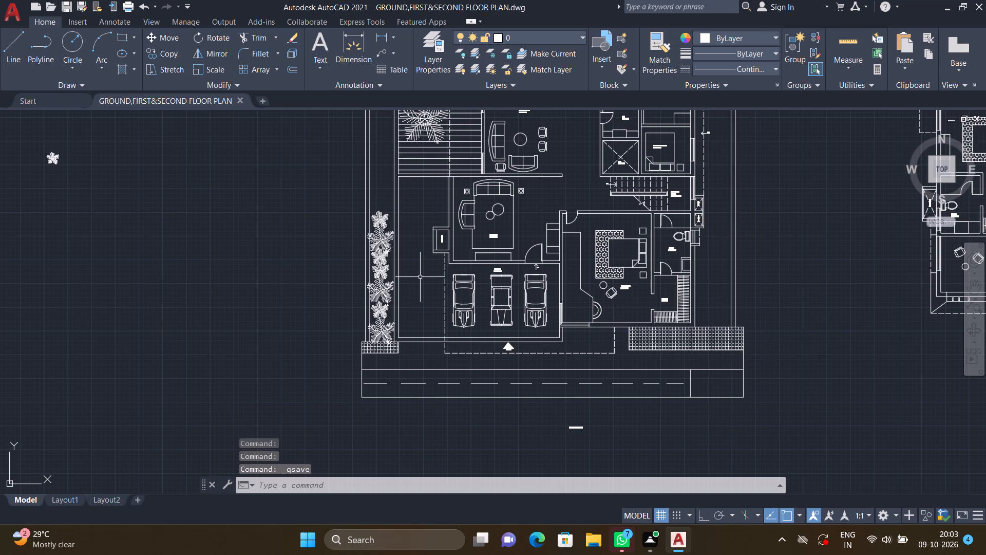
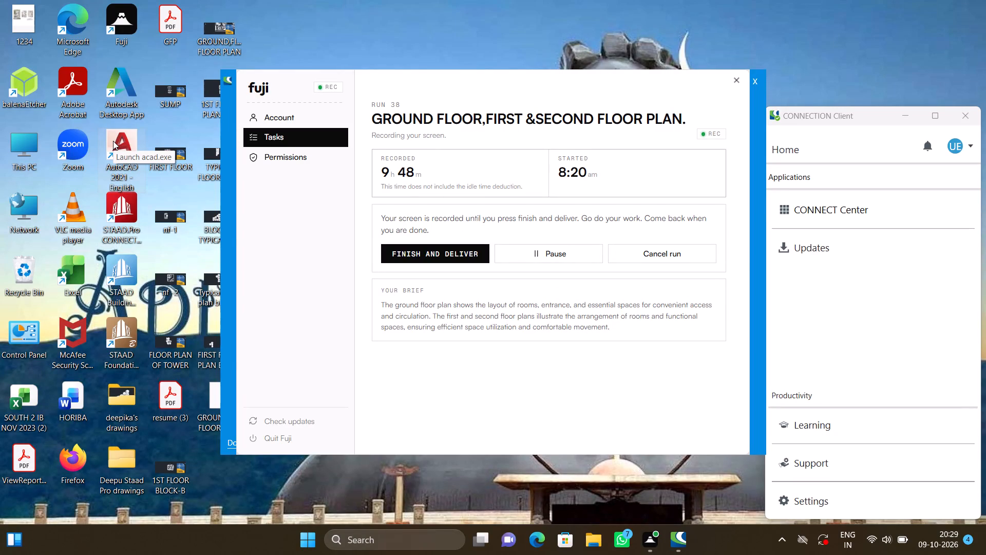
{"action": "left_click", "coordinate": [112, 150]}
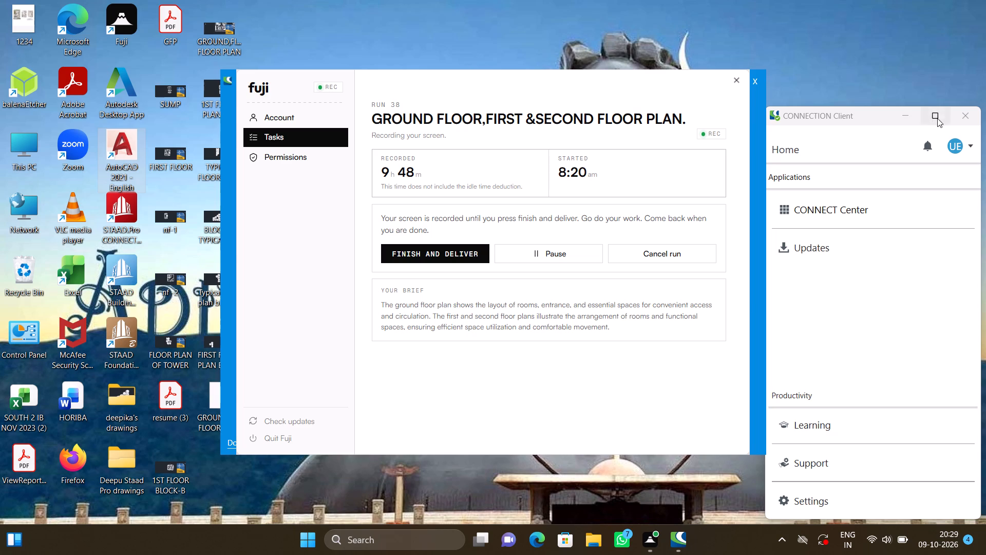
Close the CONNECTION Client window and its Get Started welcome screen.
{"action": "left_click", "coordinate": [963, 114]}
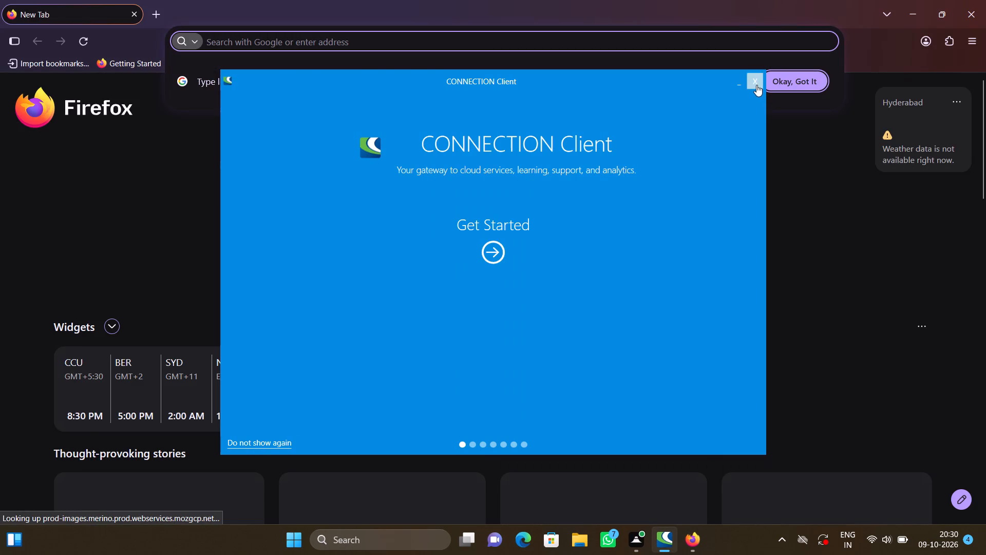
{"action": "left_click", "coordinate": [755, 83]}
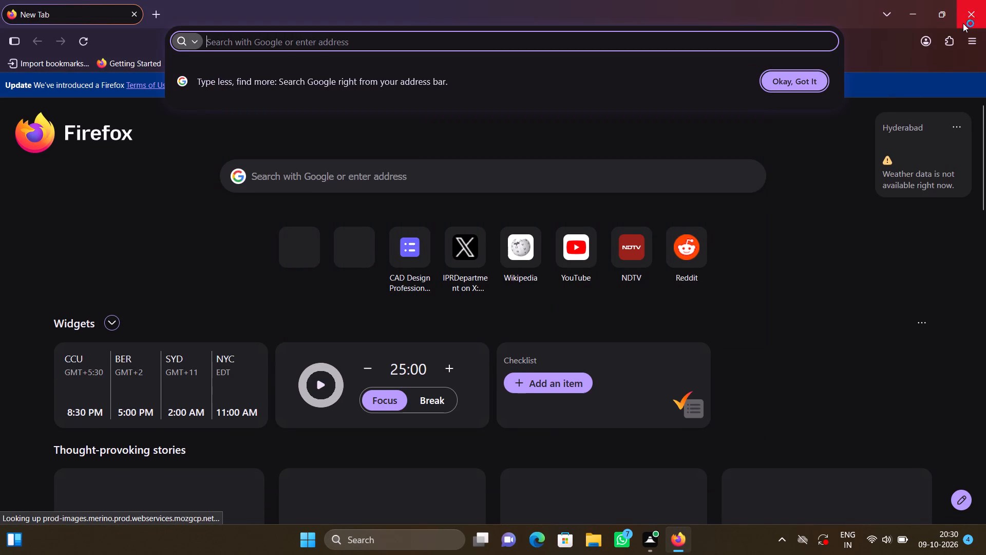
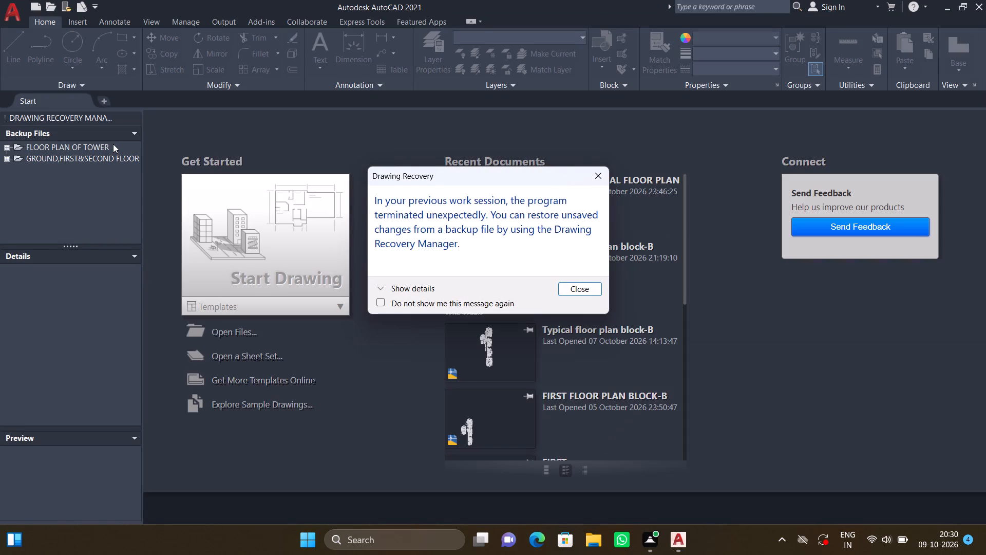
Dismiss the recovery notice and open GROUND,FIRST&SECOND FLOOR PLAN.dwg from the backup files.
{"action": "left_click", "coordinate": [597, 175]}
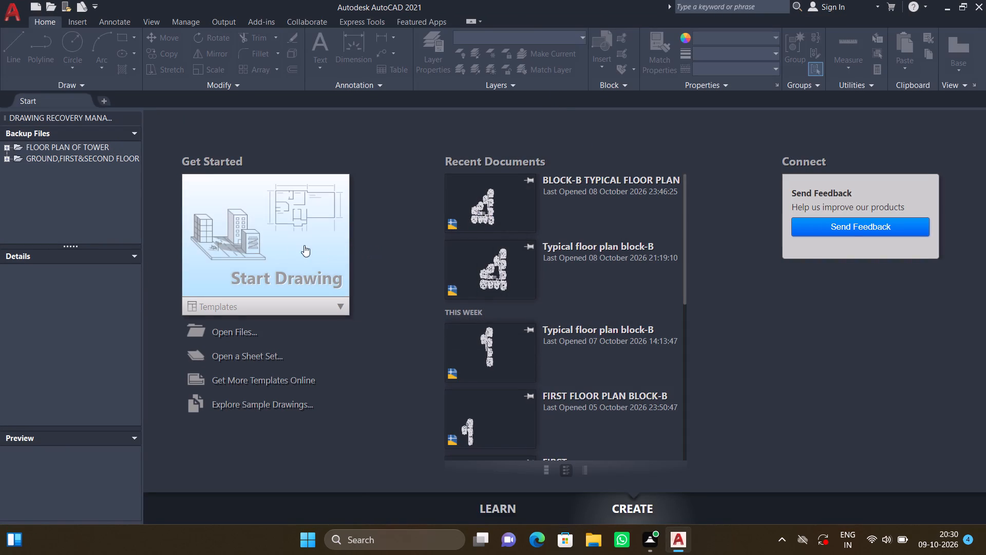
{"action": "left_click", "coordinate": [87, 156]}
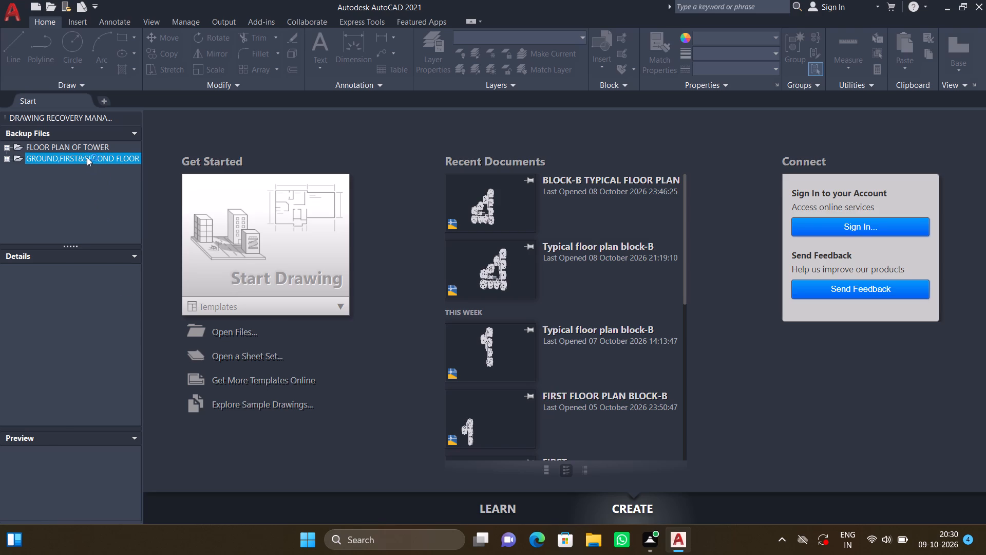
{"action": "triple_click", "coordinate": [87, 157]}
{"action": "left_click", "coordinate": [87, 157]}
{"action": "left_click", "coordinate": [91, 158]}
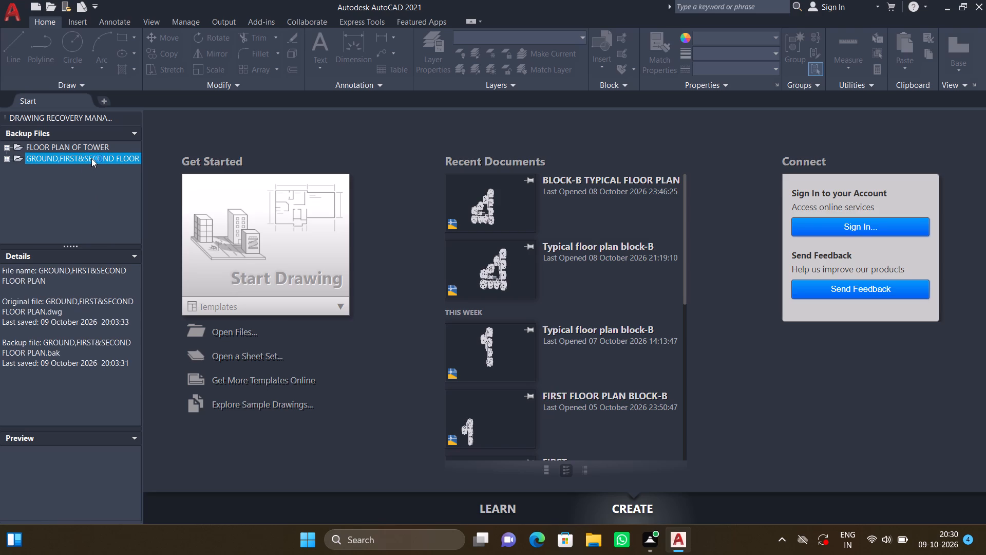
{"action": "double_click", "coordinate": [91, 158]}
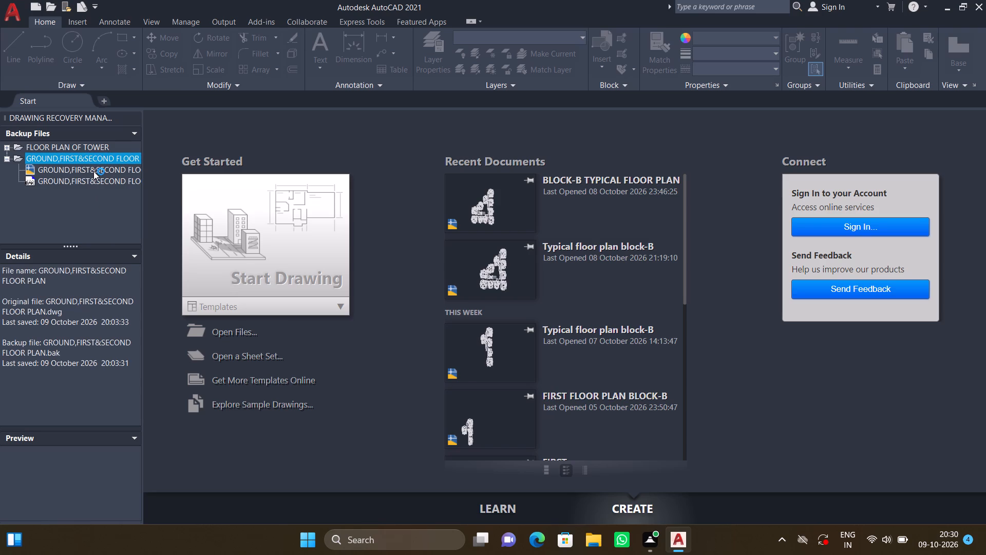
{"action": "left_click", "coordinate": [93, 171]}
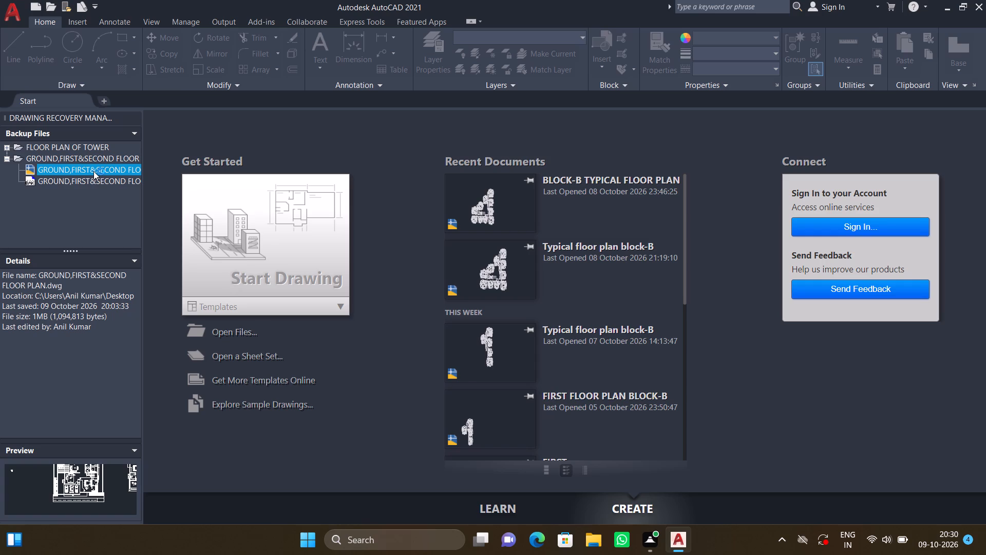
{"action": "left_click", "coordinate": [93, 171]}
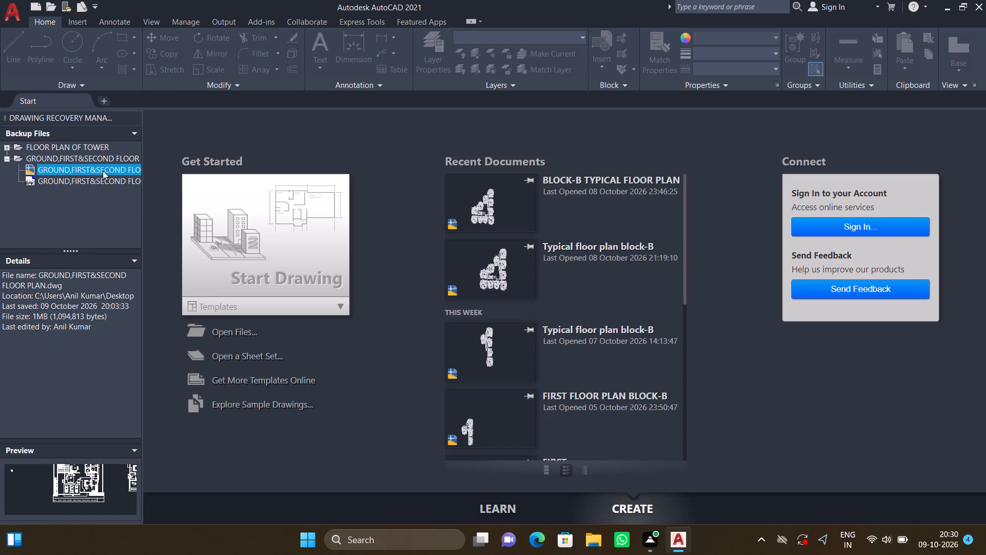
{"action": "double_click", "coordinate": [103, 171]}
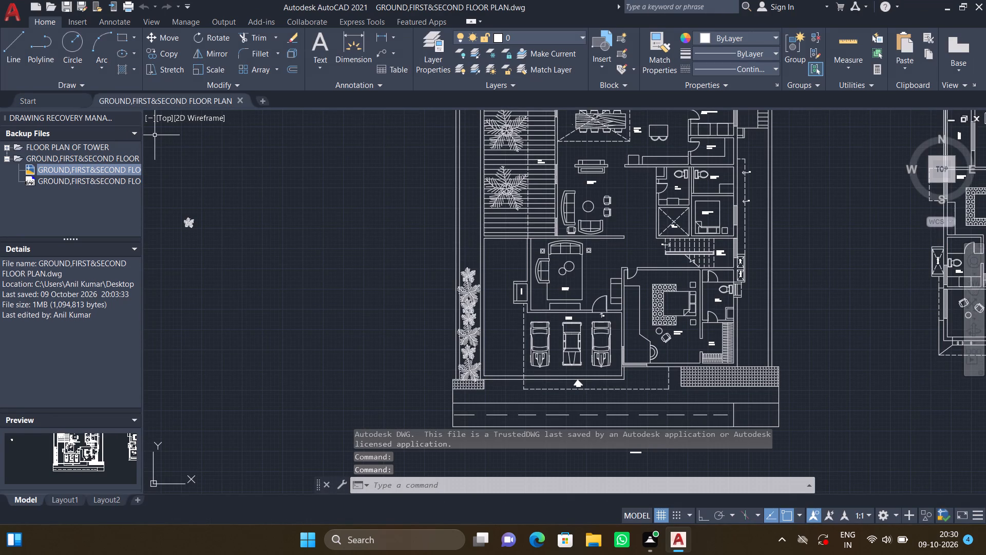
Close the Drawing Recovery Manager palette to free up the drawing area.
{"action": "scroll", "coordinate": [338, 222], "scroll_direction": "down", "scroll_amount": 2}
{"action": "scroll", "coordinate": [348, 279], "scroll_direction": "down", "scroll_amount": 1}
{"action": "middle_click_drag", "start_coordinate": [345, 277], "coordinate": [299, 311]}
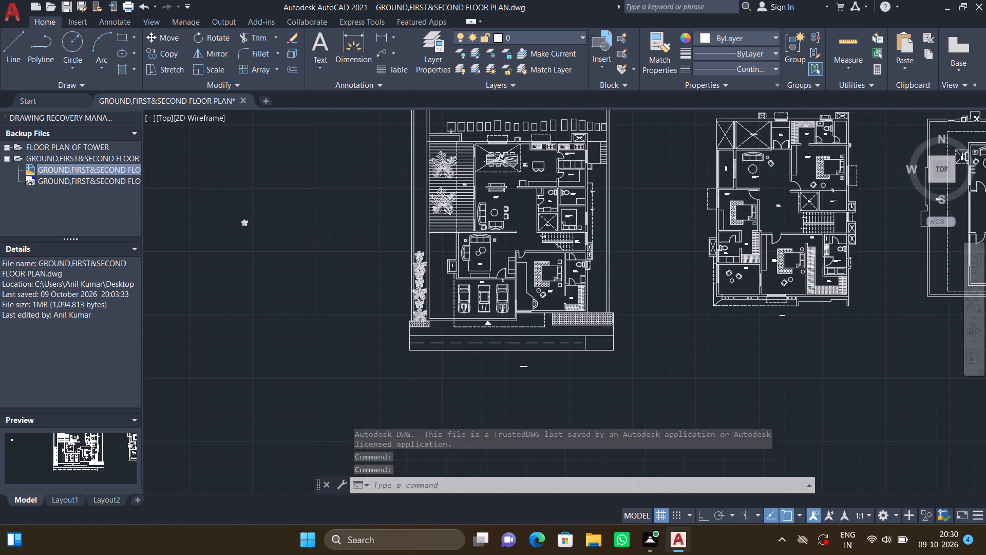
{"action": "middle_click_drag", "start_coordinate": [299, 311], "coordinate": [299, 319]}
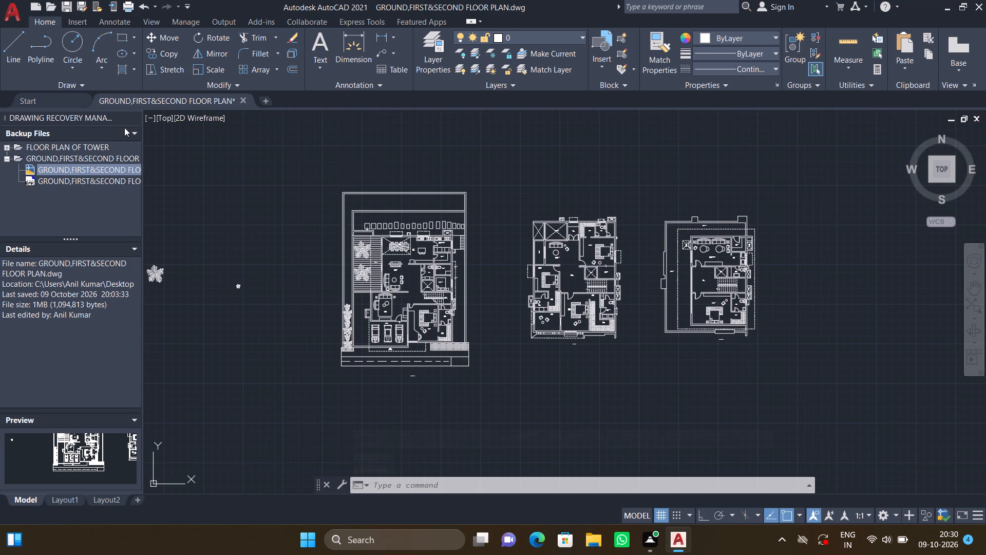
{"action": "left_click", "coordinate": [132, 117]}
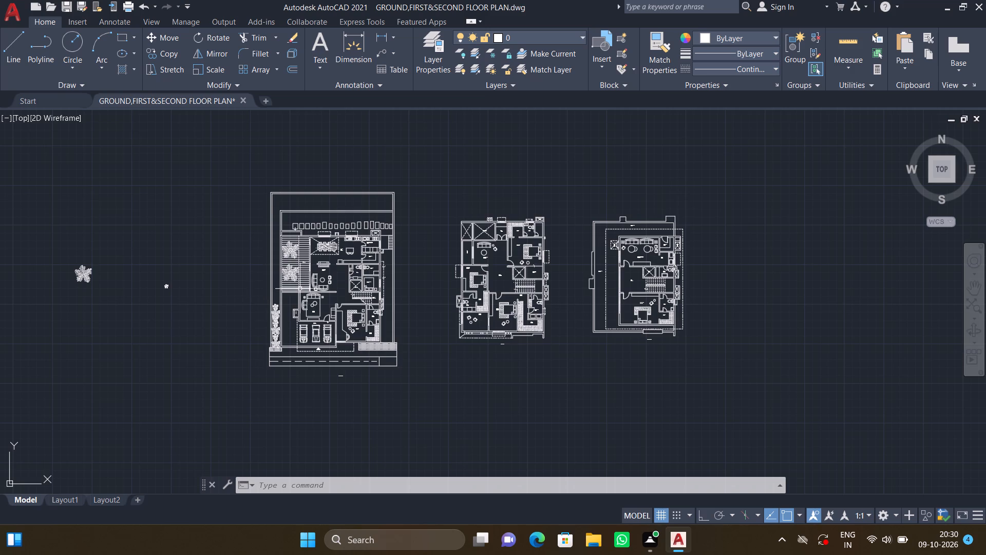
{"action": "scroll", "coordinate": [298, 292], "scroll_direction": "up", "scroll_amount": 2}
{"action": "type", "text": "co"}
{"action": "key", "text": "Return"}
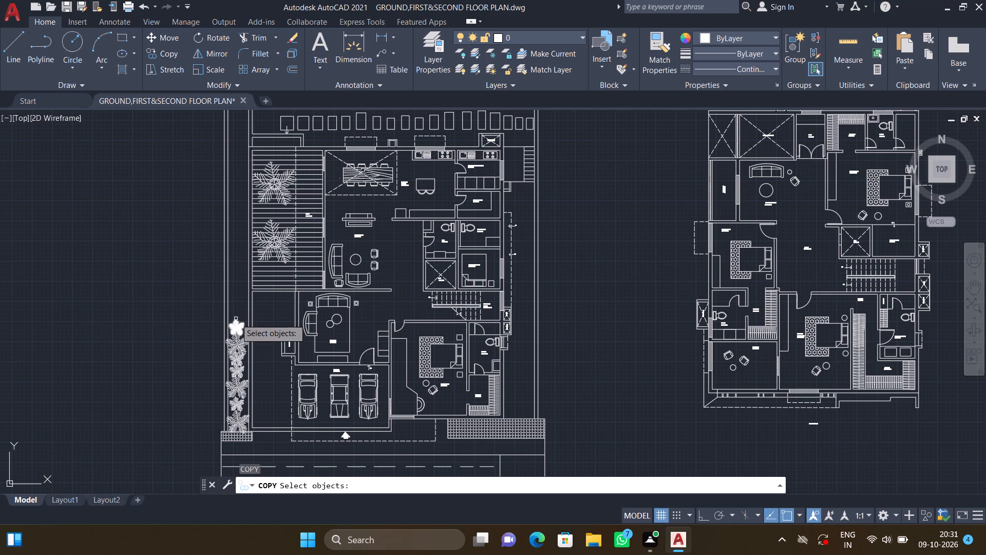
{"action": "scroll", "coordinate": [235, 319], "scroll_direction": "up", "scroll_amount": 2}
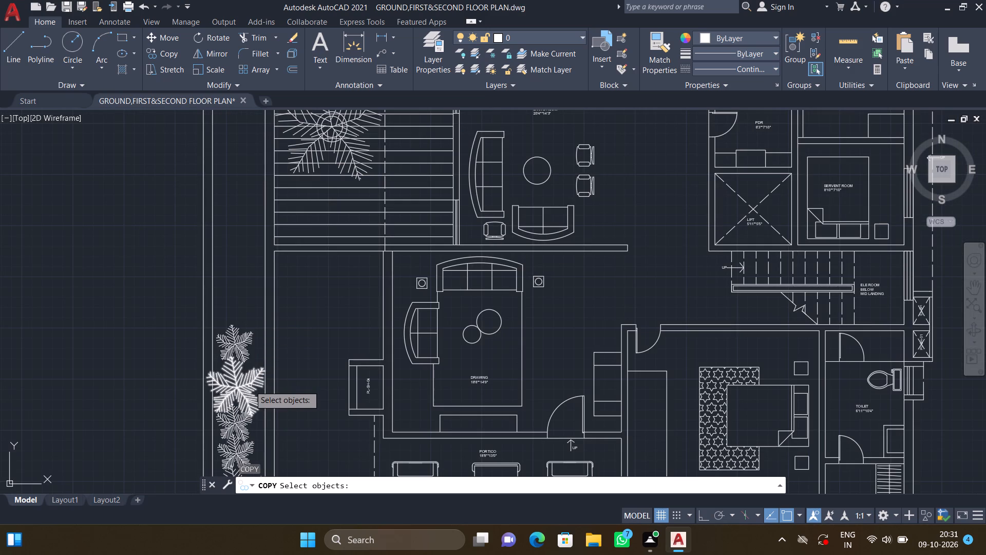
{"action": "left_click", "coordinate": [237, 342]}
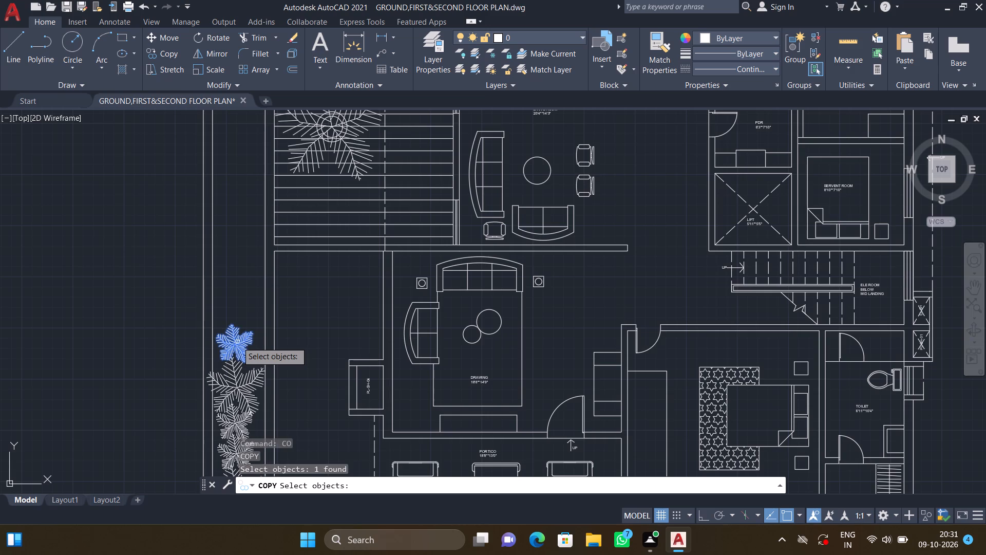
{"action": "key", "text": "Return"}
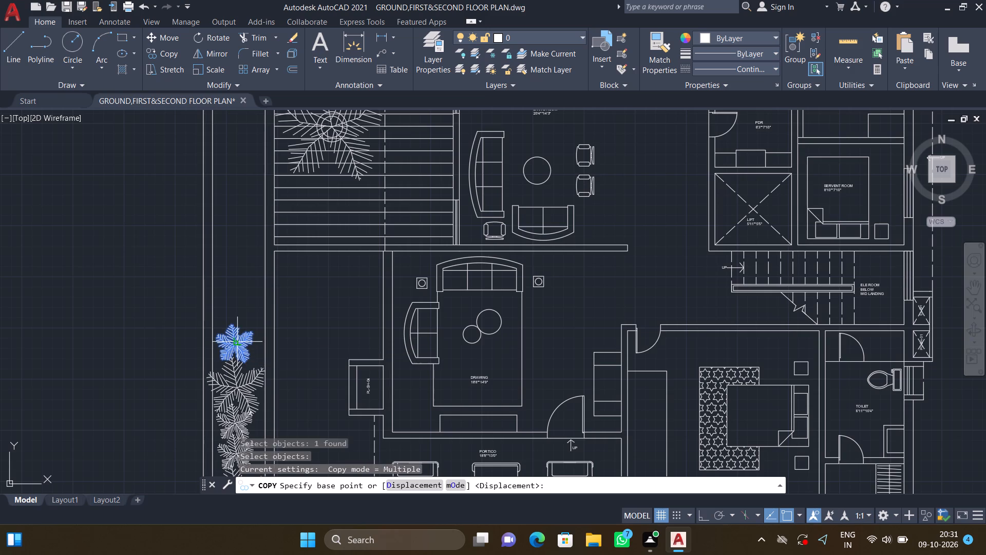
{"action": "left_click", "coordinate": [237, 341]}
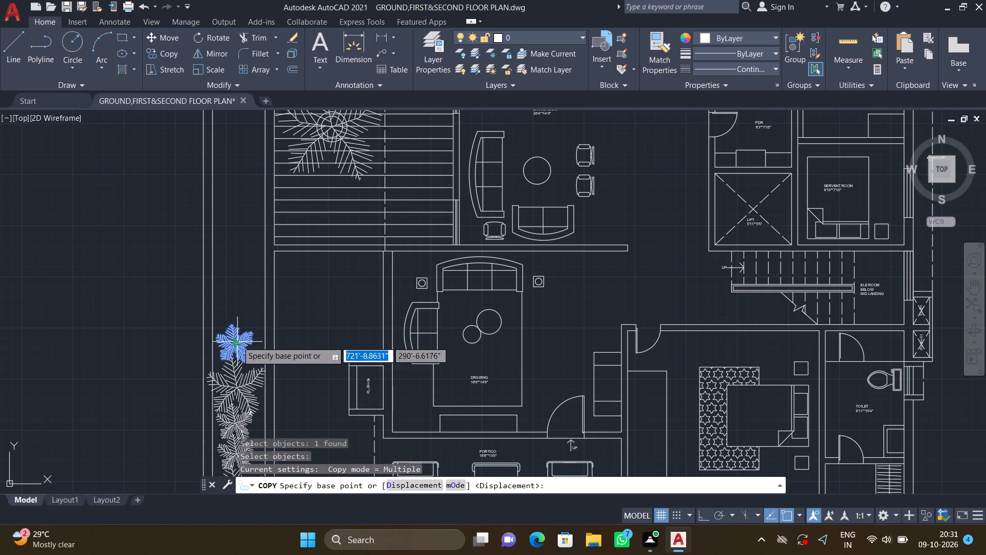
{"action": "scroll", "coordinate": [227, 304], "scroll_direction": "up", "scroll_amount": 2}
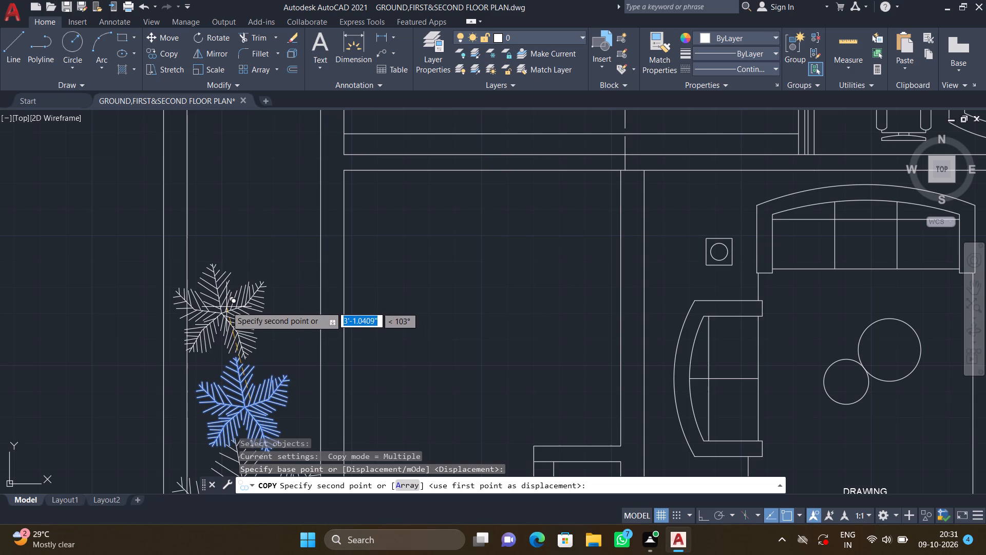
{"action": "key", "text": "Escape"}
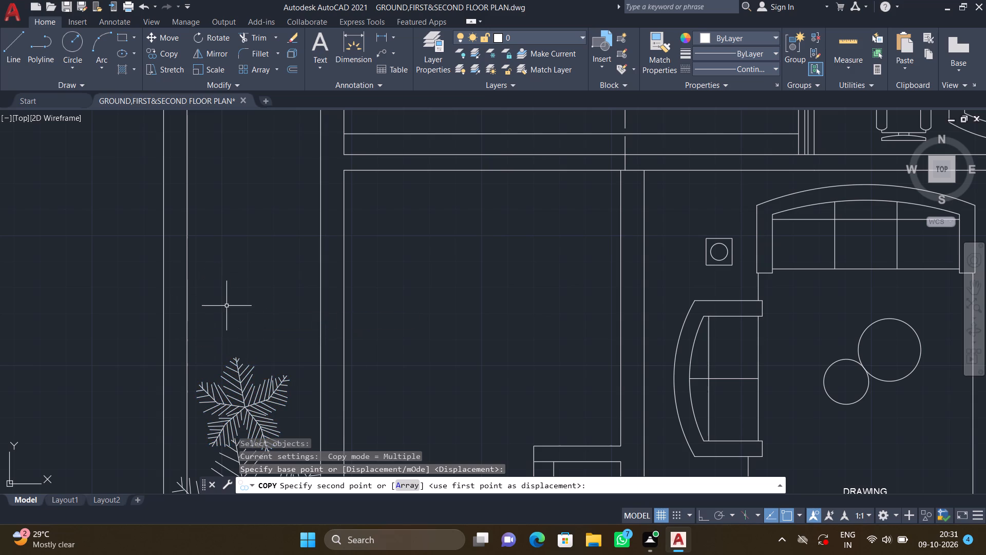
Copy the northernmost small palm in the ground floor's side strip from its centre to about 3'-3" north of it.
{"action": "type", "text": "co"}
{"action": "key", "text": "Return"}
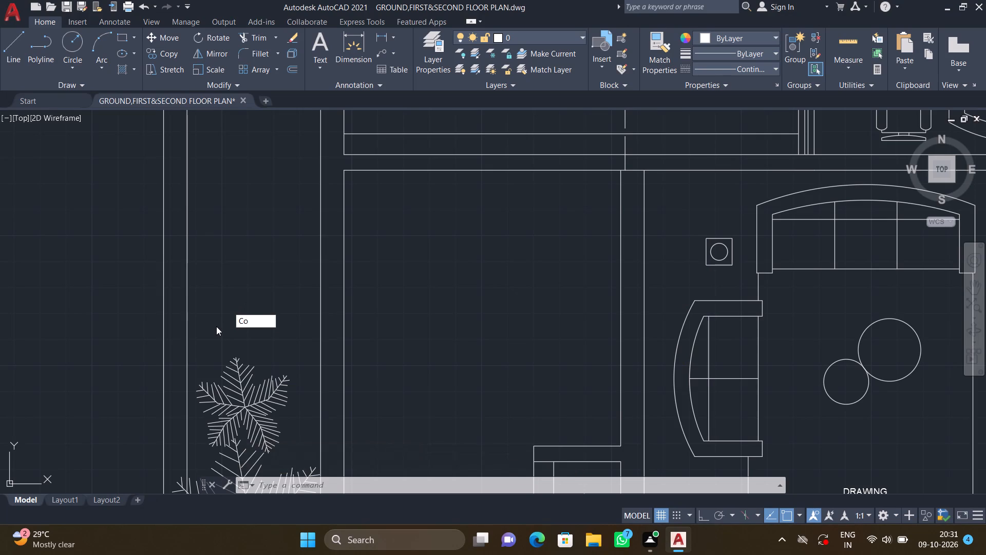
{"action": "key", "text": "Return"}
{"action": "left_click", "coordinate": [239, 406]}
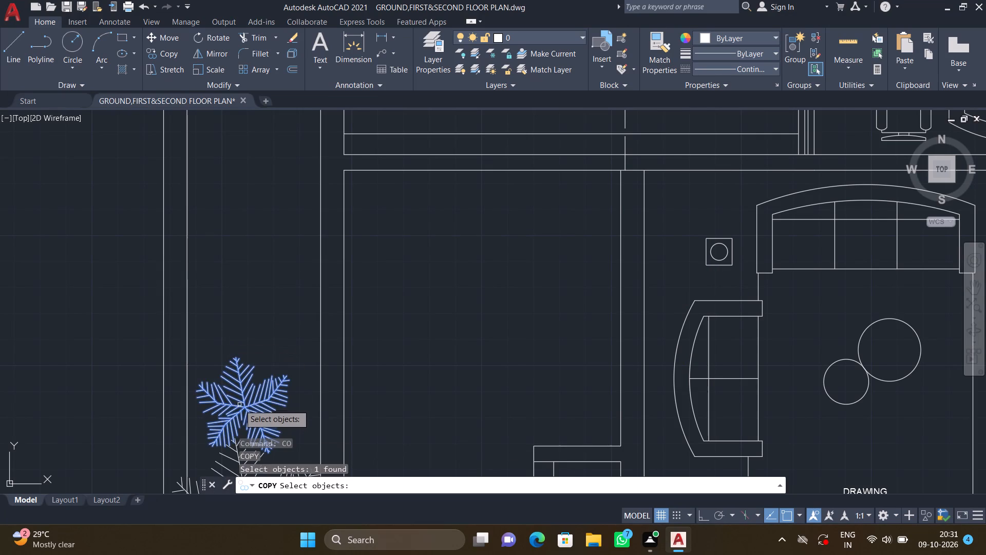
{"action": "key", "text": "Return"}
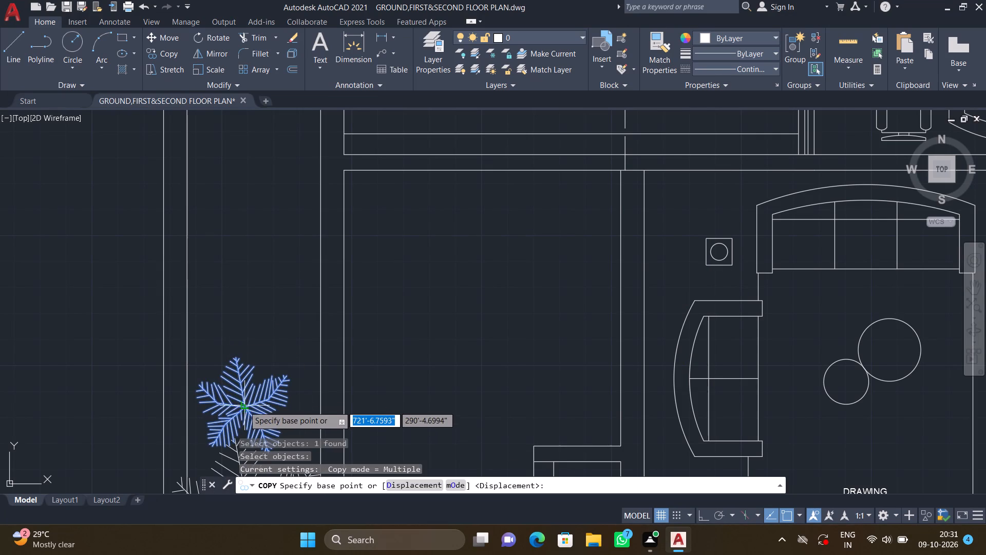
{"action": "left_click", "coordinate": [244, 406]}
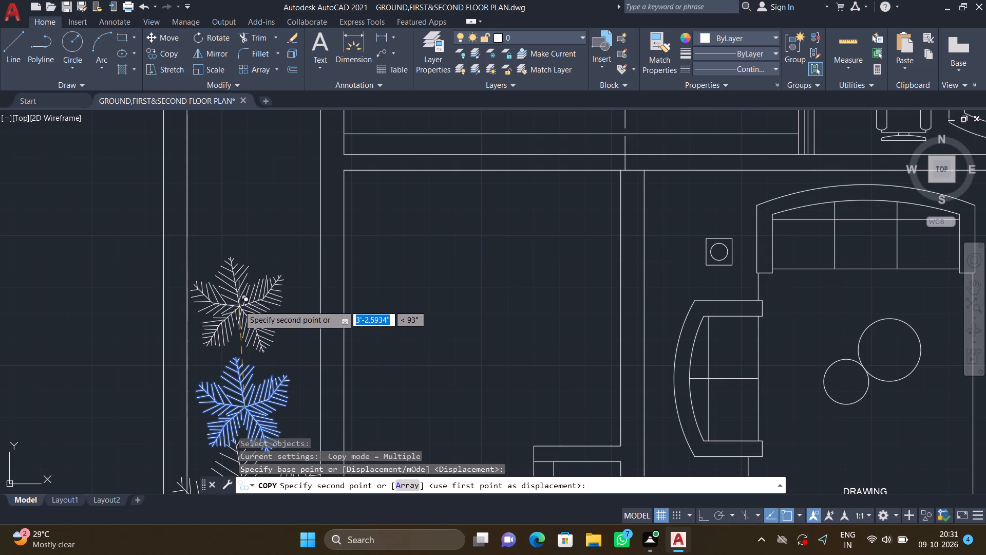
{"action": "scroll", "coordinate": [239, 305], "scroll_direction": "up", "scroll_amount": 1}
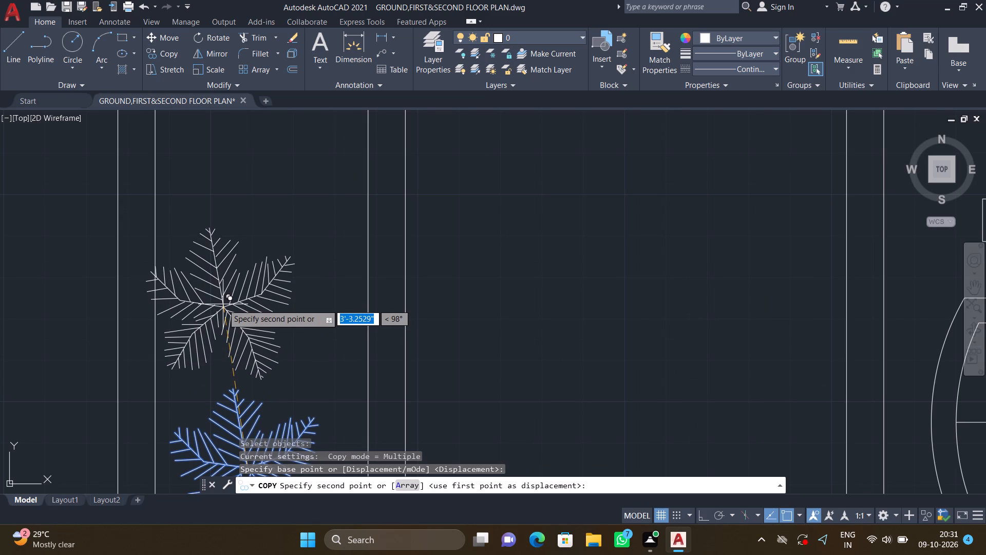
{"action": "left_click", "coordinate": [223, 304]}
{"action": "key", "text": "Return"}
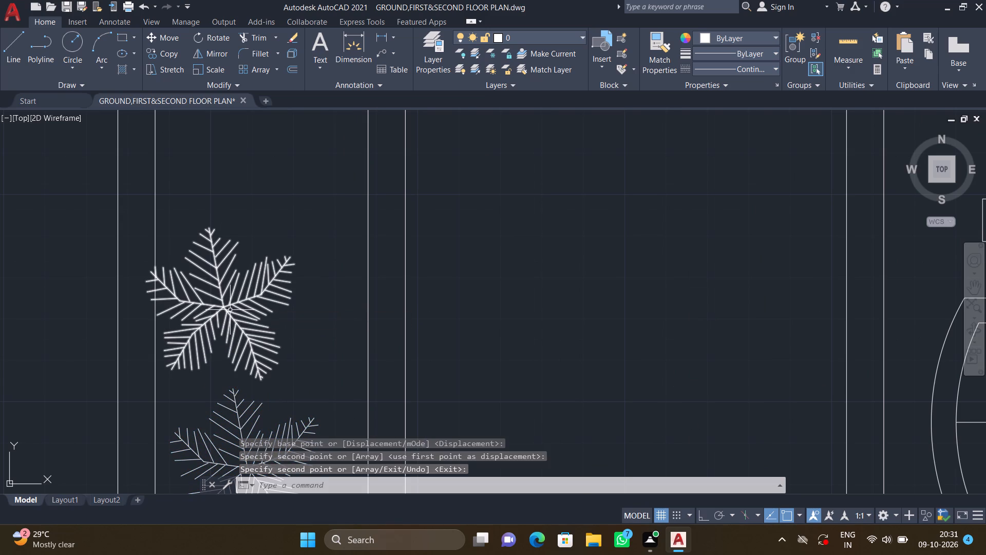
Scale the new palm copy down slightly about its centre.
{"action": "type", "text": "sc"}
{"action": "key", "text": "Return"}
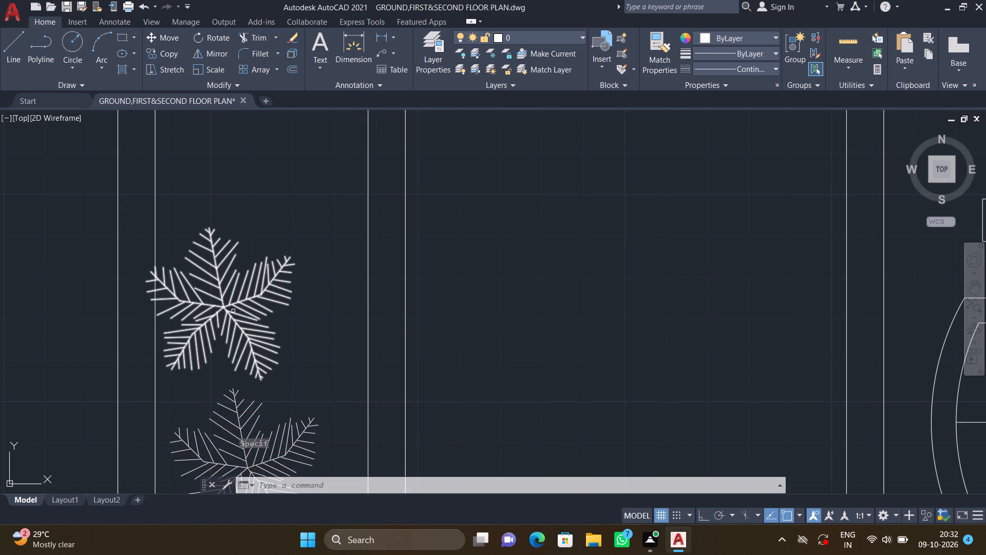
{"action": "left_click", "coordinate": [229, 307]}
{"action": "key", "text": "Return"}
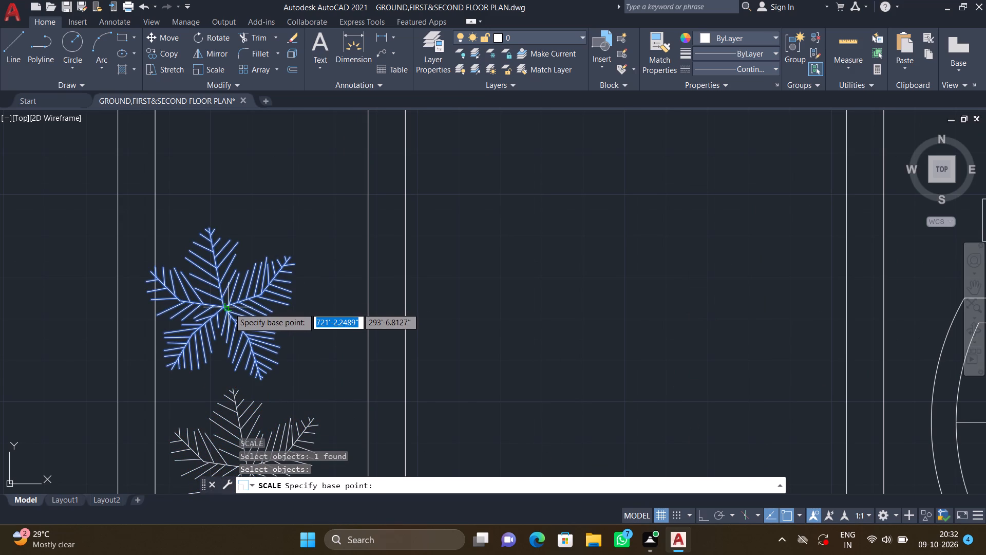
{"action": "left_click", "coordinate": [224, 306]}
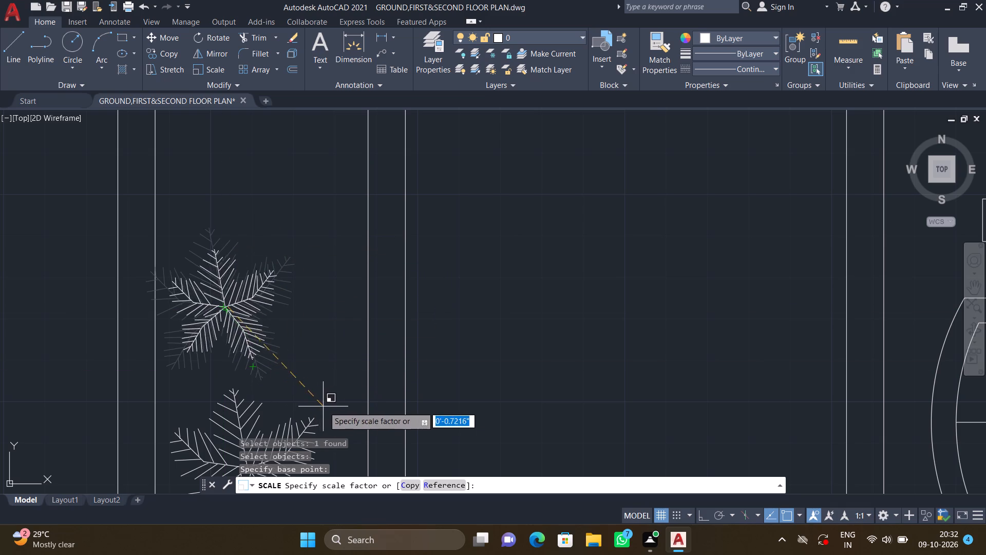
{"action": "left_click", "coordinate": [350, 395]}
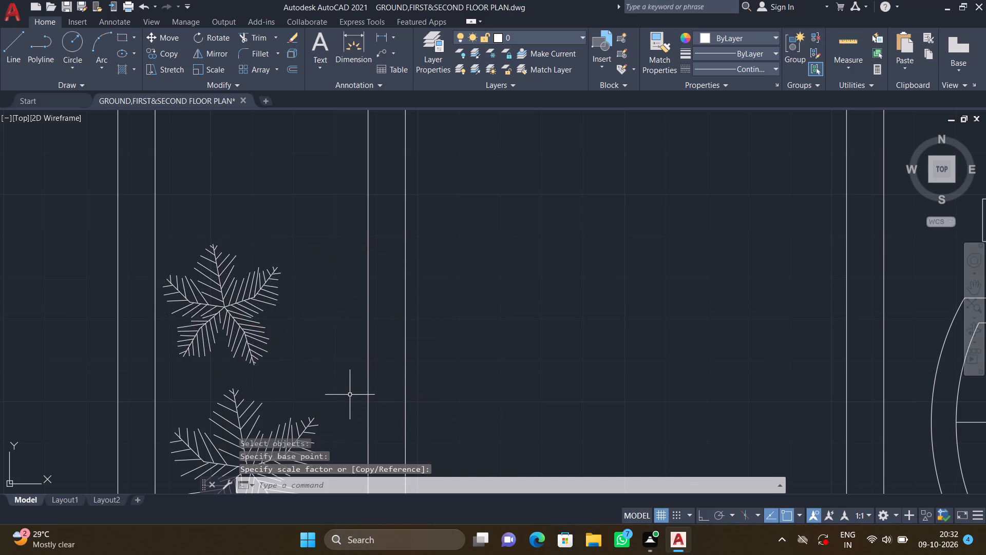
Copy the reduced palm from its centre about 1'-10" east, so the pair spans the side strip.
{"action": "scroll", "coordinate": [366, 353], "scroll_direction": "down", "scroll_amount": 3}
{"action": "middle_click_drag", "start_coordinate": [368, 347], "coordinate": [386, 289]}
{"action": "scroll", "coordinate": [369, 279], "scroll_direction": "up", "scroll_amount": 3}
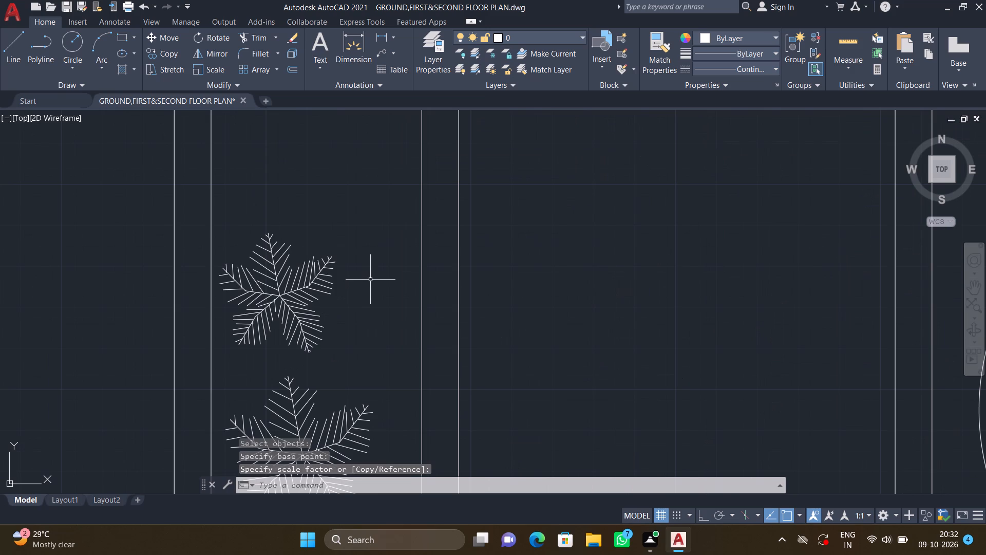
{"action": "type", "text": "co"}
{"action": "key", "text": "Return"}
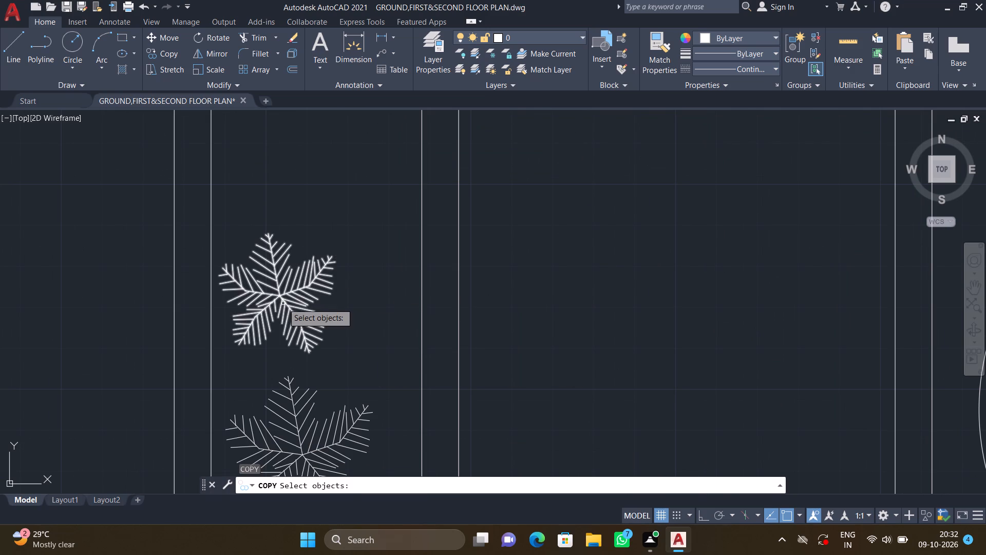
{"action": "left_click", "coordinate": [283, 303]}
{"action": "key", "text": "Return"}
{"action": "left_click", "coordinate": [278, 296]}
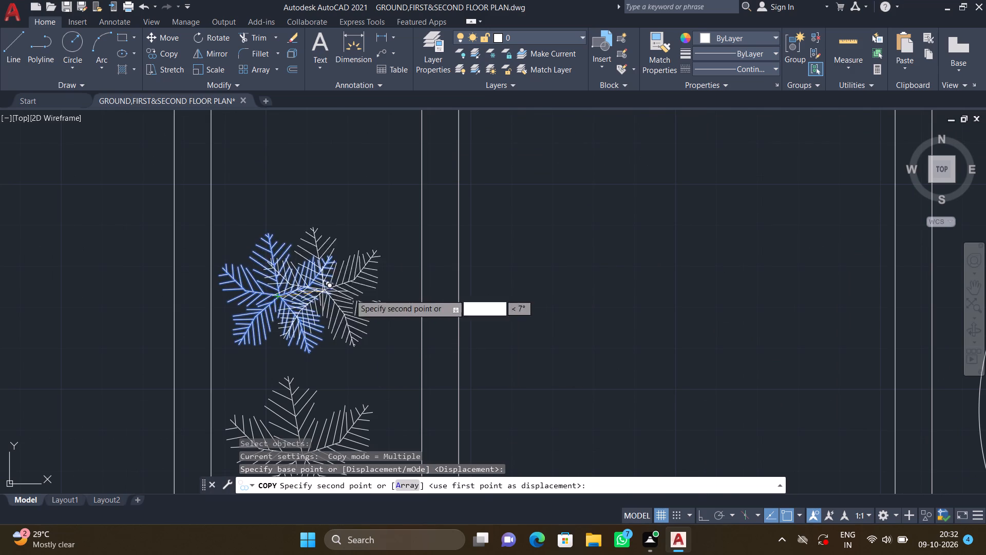
{"action": "scroll", "coordinate": [380, 301], "scroll_direction": "up", "scroll_amount": 2}
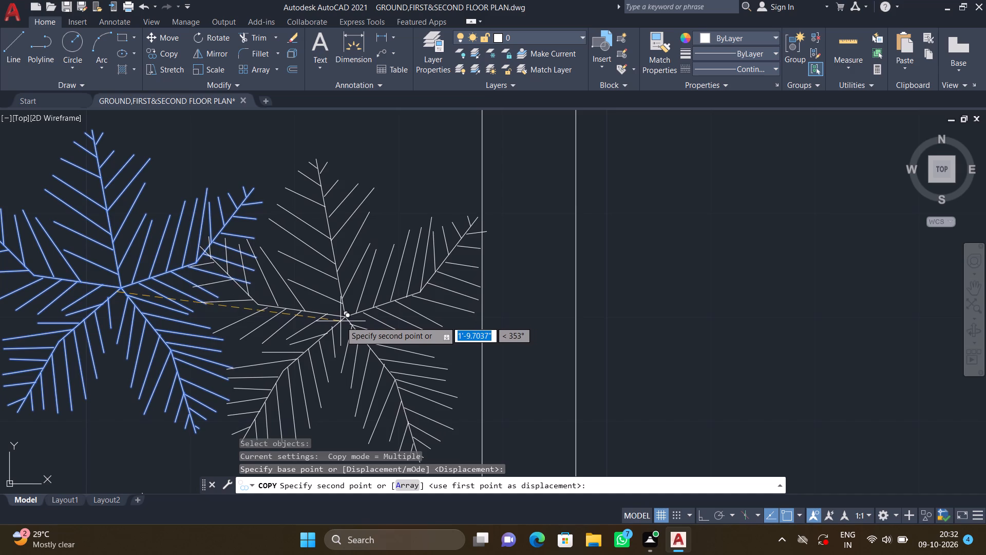
{"action": "left_click", "coordinate": [339, 313]}
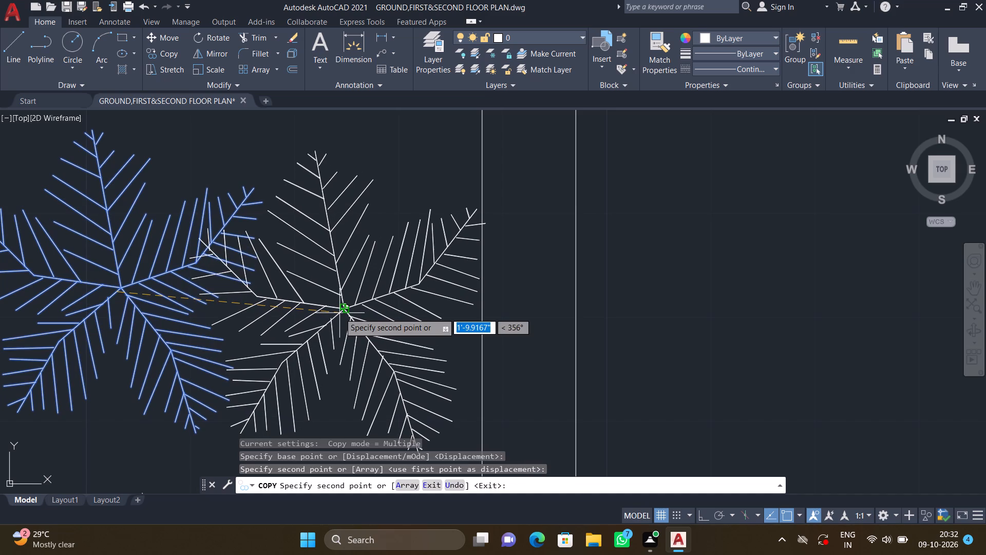
{"action": "key", "text": "Return"}
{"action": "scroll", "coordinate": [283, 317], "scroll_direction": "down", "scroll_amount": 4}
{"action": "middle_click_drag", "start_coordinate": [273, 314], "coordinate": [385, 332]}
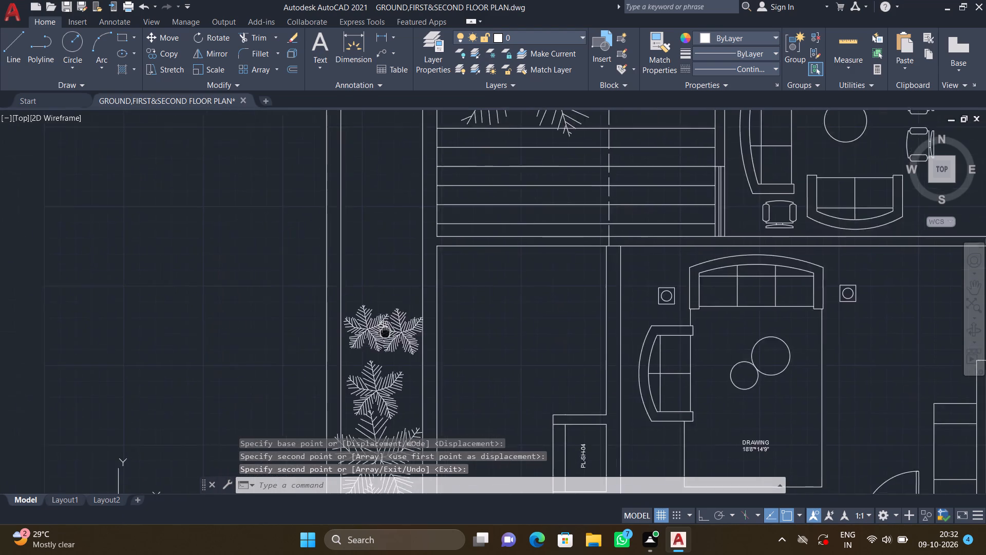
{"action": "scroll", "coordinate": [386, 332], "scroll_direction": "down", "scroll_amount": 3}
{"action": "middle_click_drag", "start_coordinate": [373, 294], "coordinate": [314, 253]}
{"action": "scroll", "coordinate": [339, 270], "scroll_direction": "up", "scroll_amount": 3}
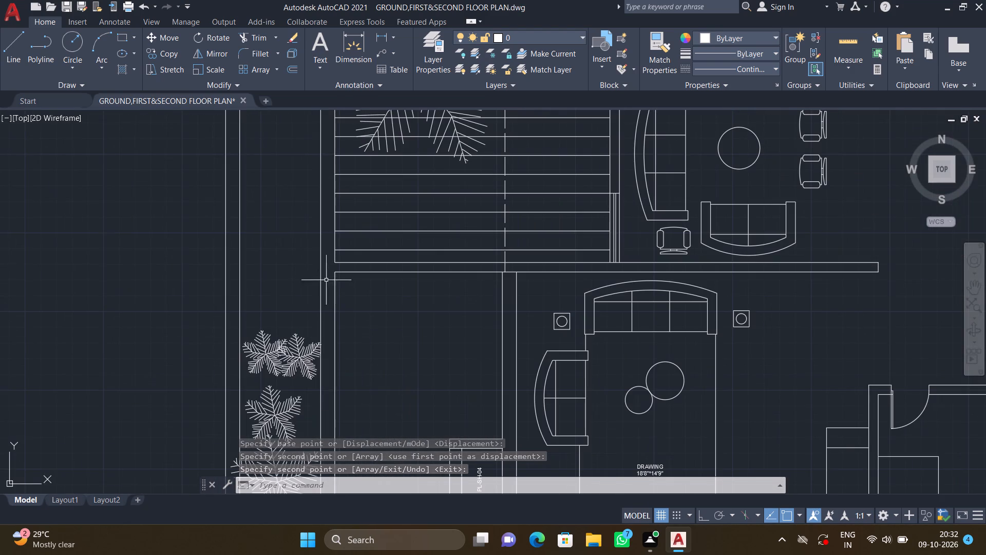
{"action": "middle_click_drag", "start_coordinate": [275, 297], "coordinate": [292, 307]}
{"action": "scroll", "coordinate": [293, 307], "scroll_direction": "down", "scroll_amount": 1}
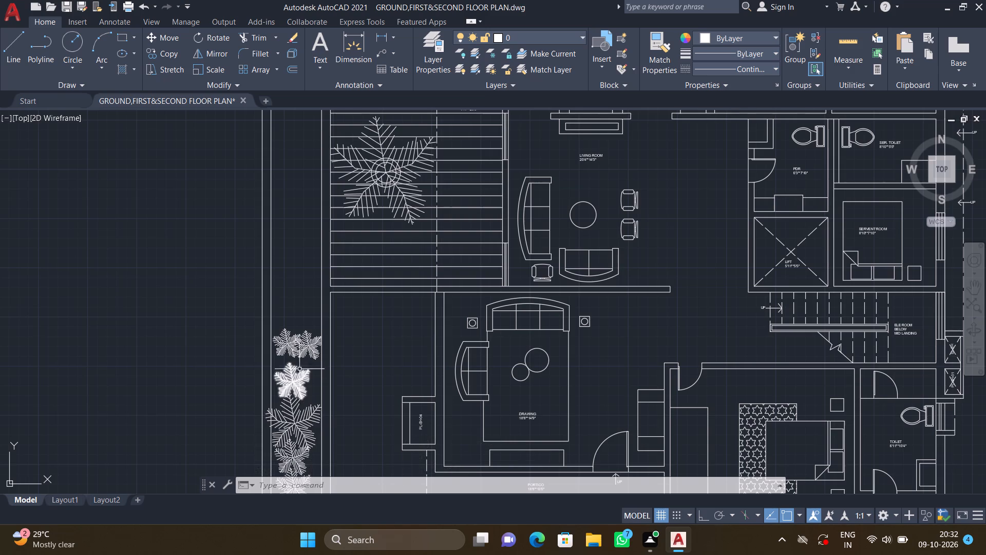
Copy the northernmost pair of small palms twice northward along the side strip, about 2'-0" and about 3'-10" from the original pair.
{"action": "scroll", "coordinate": [295, 334], "scroll_direction": "up", "scroll_amount": 3}
{"action": "type", "text": "co"}
{"action": "key", "text": "Return"}
{"action": "double_click", "coordinate": [288, 376]}
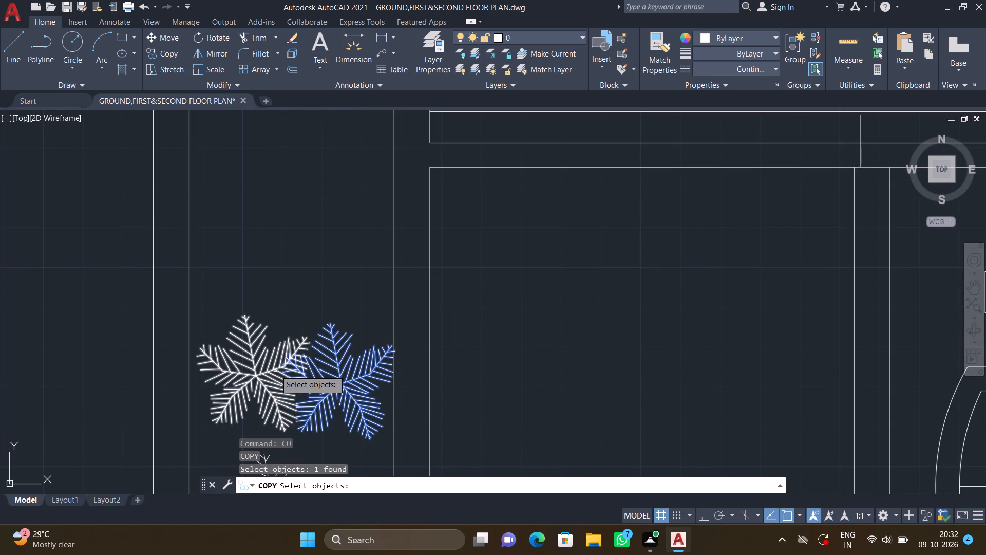
{"action": "left_click", "coordinate": [268, 364]}
{"action": "key", "text": "Return"}
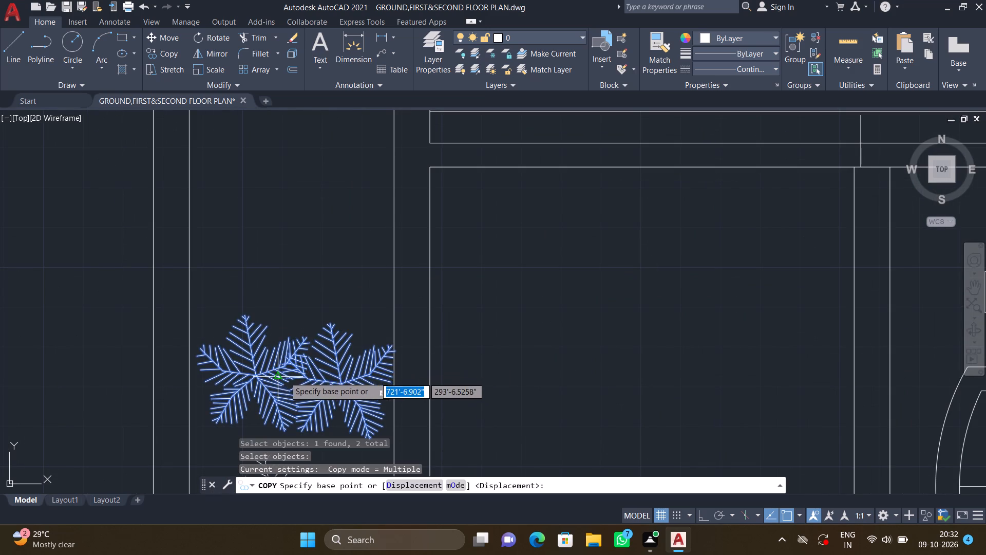
{"action": "left_click", "coordinate": [287, 368]}
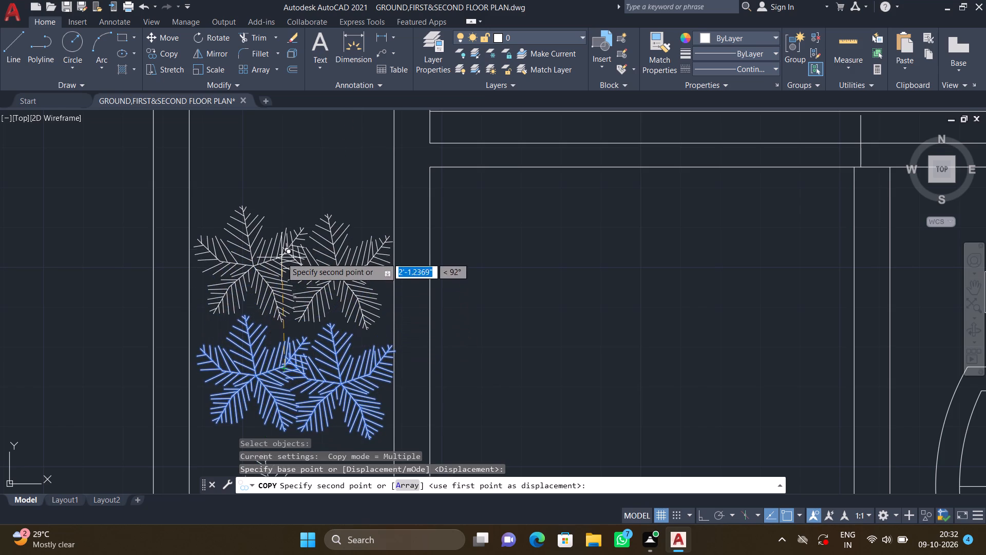
{"action": "scroll", "coordinate": [281, 256], "scroll_direction": "up", "scroll_amount": 1}
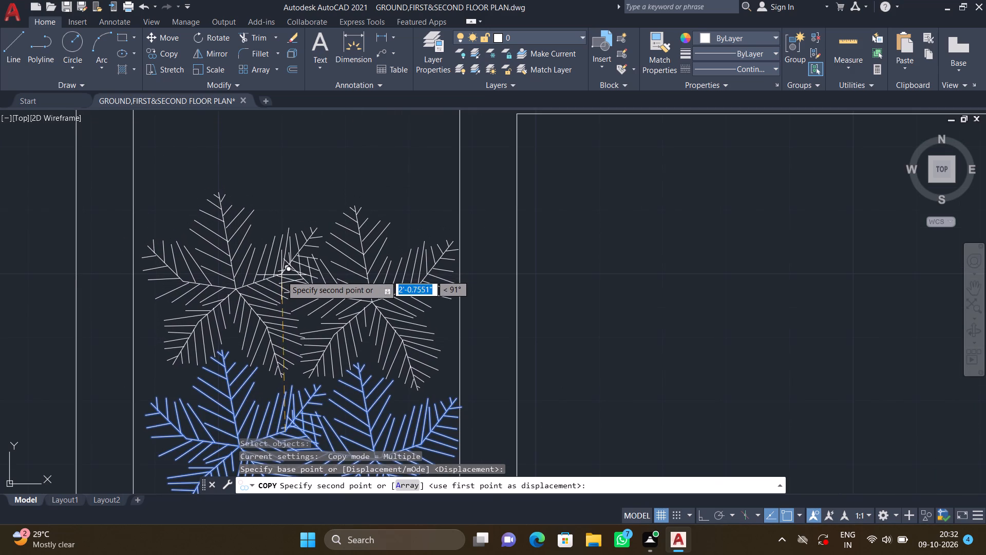
{"action": "left_click", "coordinate": [279, 281]}
{"action": "scroll", "coordinate": [281, 265], "scroll_direction": "down", "scroll_amount": 2}
{"action": "scroll", "coordinate": [283, 190], "scroll_direction": "up", "scroll_amount": 3}
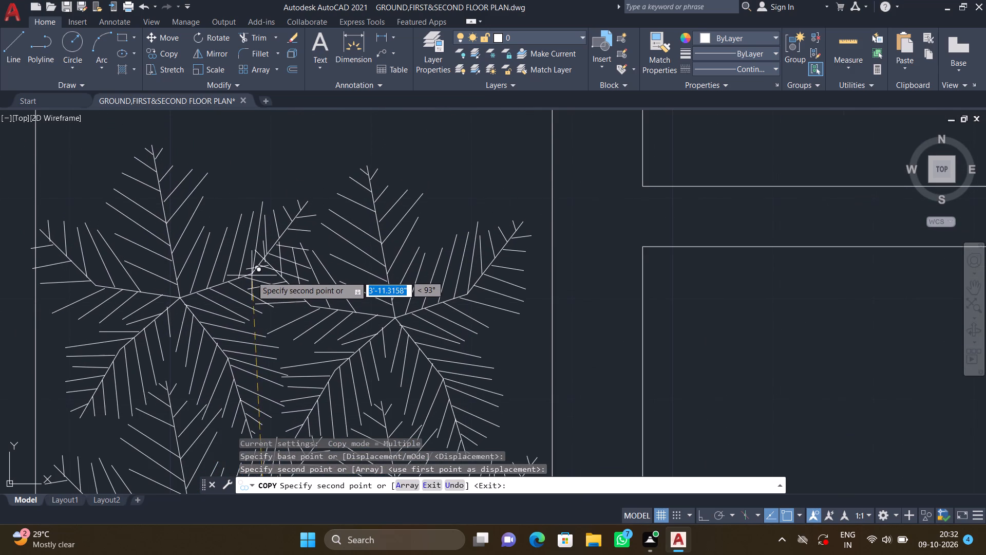
{"action": "left_click", "coordinate": [257, 284]}
{"action": "scroll", "coordinate": [257, 275], "scroll_direction": "down", "scroll_amount": 3}
{"action": "scroll", "coordinate": [281, 218], "scroll_direction": "down", "scroll_amount": 1}
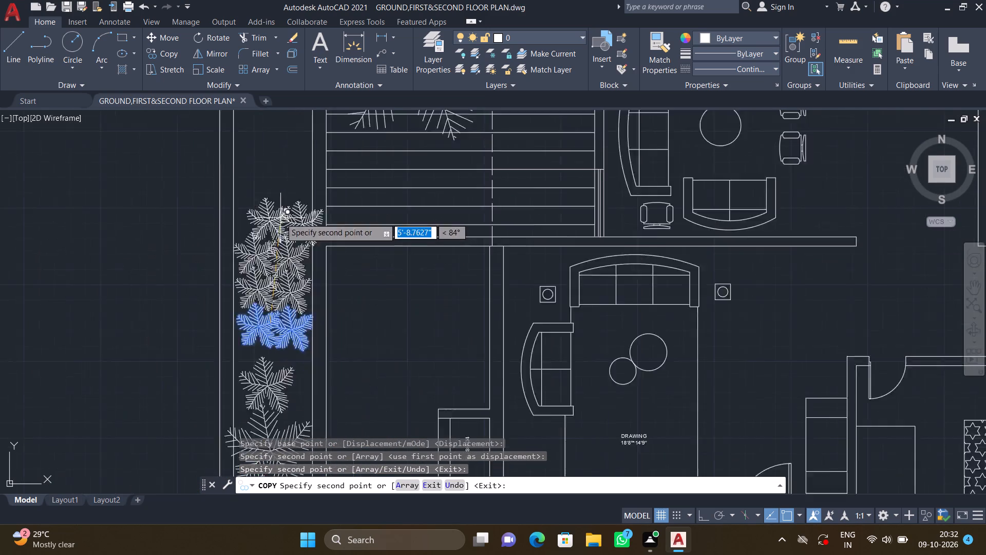
{"action": "scroll", "coordinate": [279, 218], "scroll_direction": "down", "scroll_amount": 1}
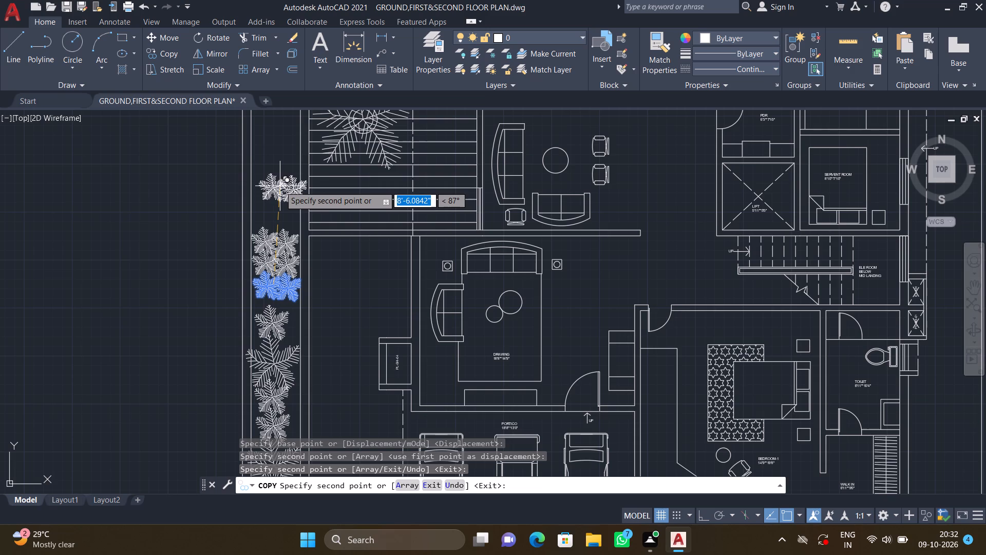
{"action": "key", "text": "Return"}
Copy the large palm beside the drawing room from its centre about 12'-11" north, just above the cluster of six small palms.
{"action": "middle_click_drag", "start_coordinate": [277, 209], "coordinate": [271, 247]}
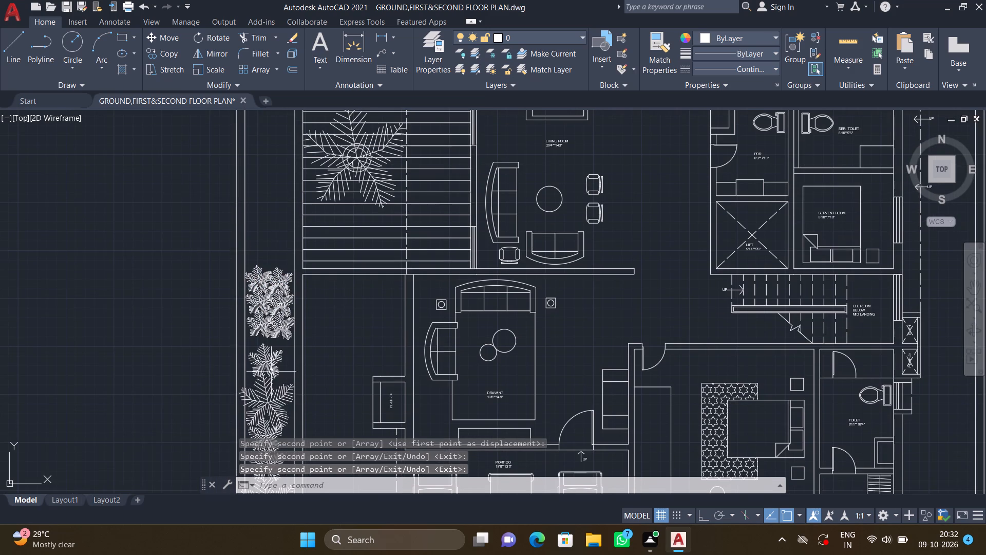
{"action": "scroll", "coordinate": [271, 371], "scroll_direction": "up", "scroll_amount": 2}
{"action": "key", "text": "c"}
{"action": "key", "text": "o"}
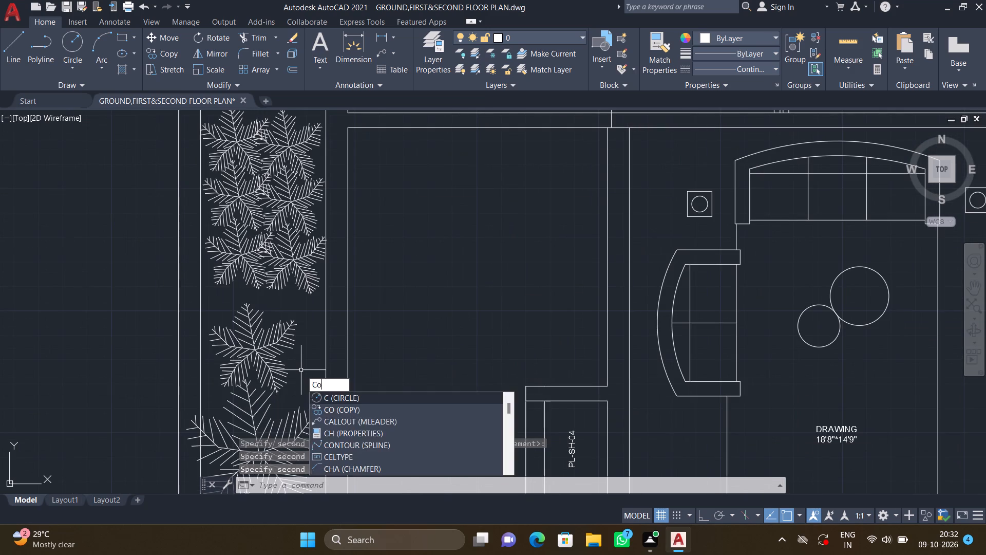
{"action": "key", "text": "Return"}
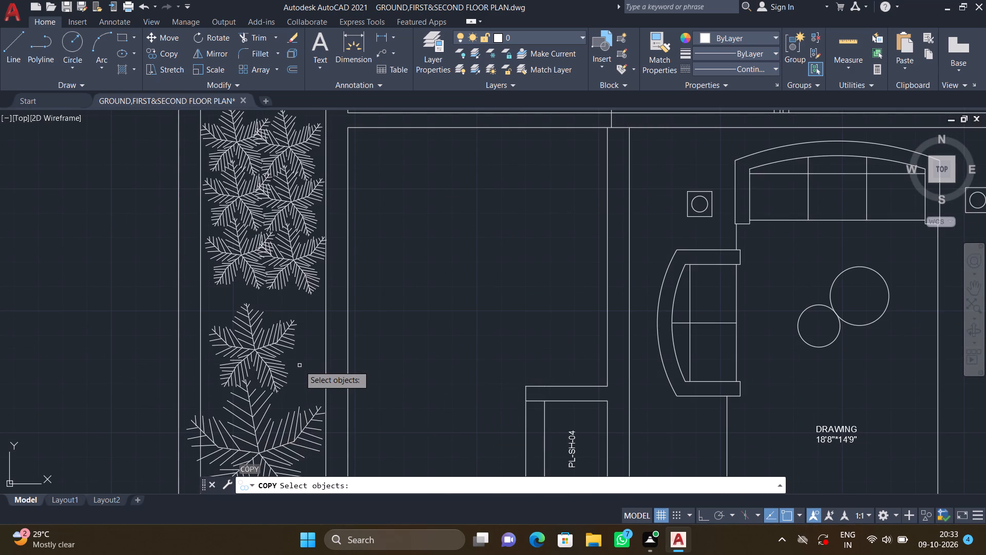
{"action": "scroll", "coordinate": [297, 367], "scroll_direction": "down", "scroll_amount": 3}
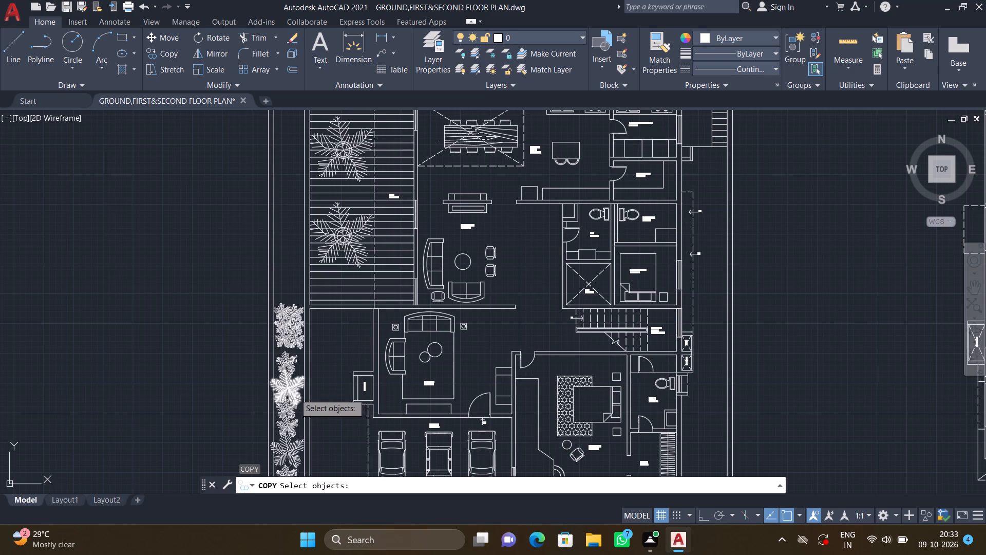
{"action": "scroll", "coordinate": [292, 395], "scroll_direction": "up", "scroll_amount": 2}
{"action": "left_click", "coordinate": [280, 378]}
{"action": "key", "text": "Return"}
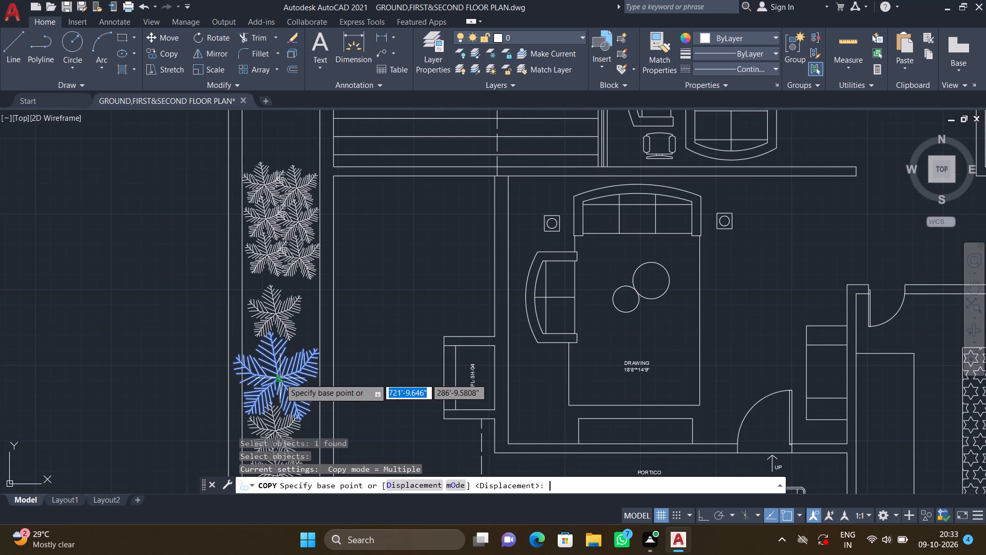
{"action": "left_click", "coordinate": [277, 379]}
{"action": "scroll", "coordinate": [284, 335], "scroll_direction": "down", "scroll_amount": 1}
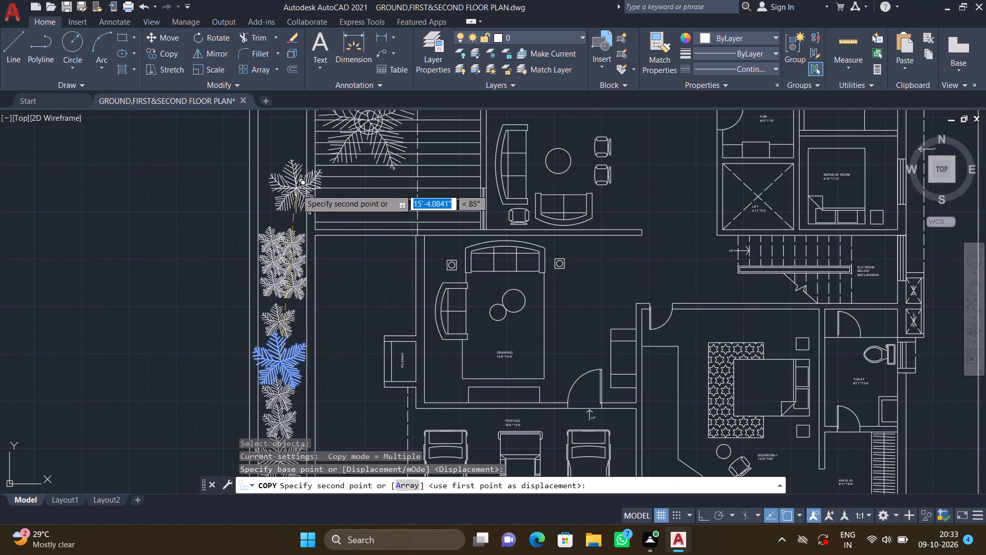
{"action": "scroll", "coordinate": [293, 194], "scroll_direction": "down", "scroll_amount": 1}
{"action": "middle_click_drag", "start_coordinate": [285, 213], "coordinate": [273, 302]}
{"action": "scroll", "coordinate": [278, 296], "scroll_direction": "up", "scroll_amount": 3}
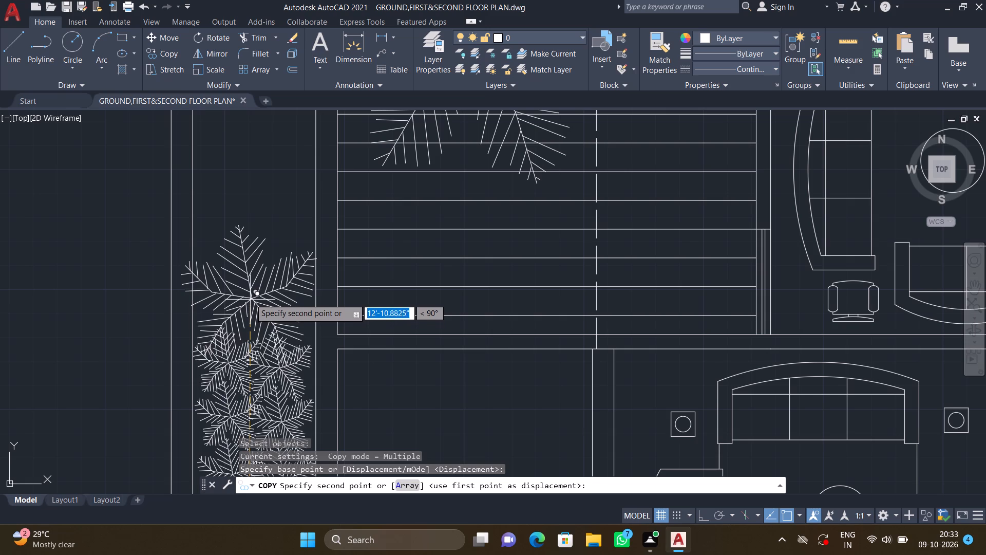
{"action": "left_click", "coordinate": [252, 296]}
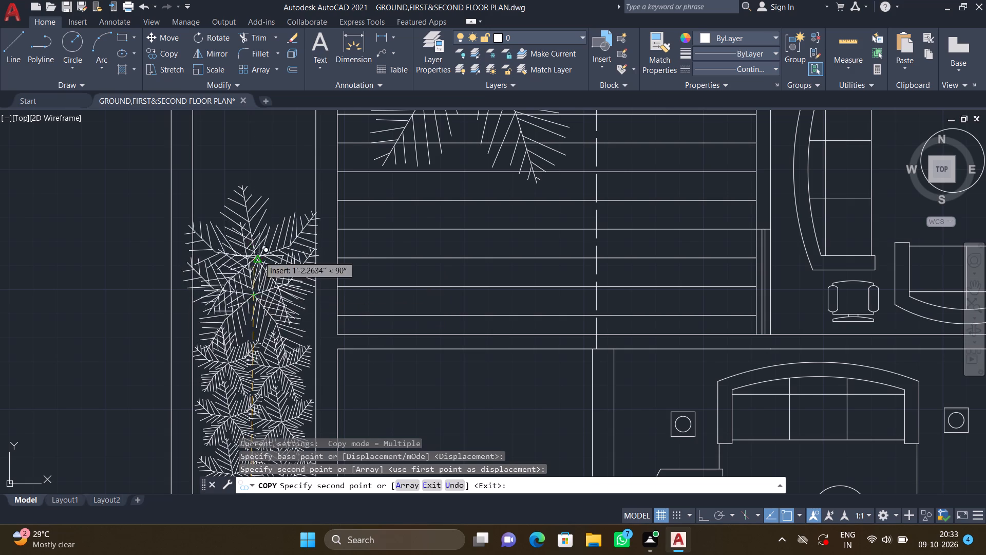
{"action": "key", "text": "Return"}
Move the western palm of the small cluster's southernmost pair slightly south, towards the single small palm below it.
{"action": "scroll", "coordinate": [282, 242], "scroll_direction": "down", "scroll_amount": 3}
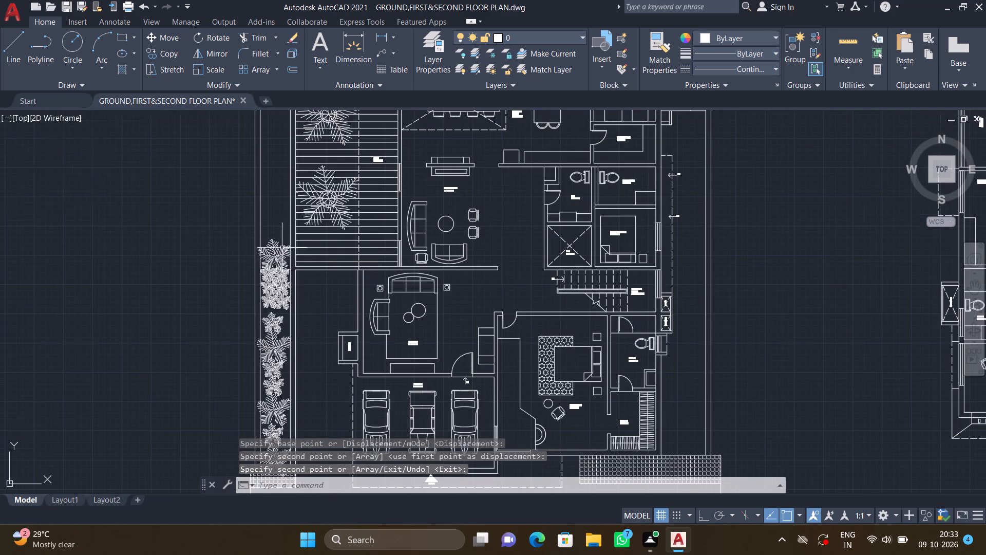
{"action": "middle_click_drag", "start_coordinate": [267, 325], "coordinate": [253, 287]}
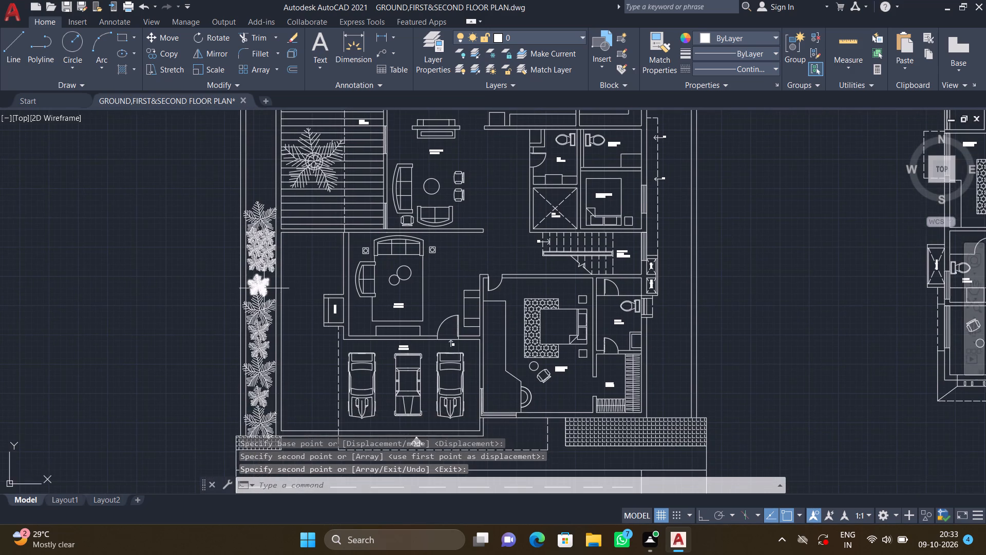
{"action": "scroll", "coordinate": [265, 276], "scroll_direction": "up", "scroll_amount": 4}
{"action": "key", "text": "m"}
{"action": "key", "text": "Return"}
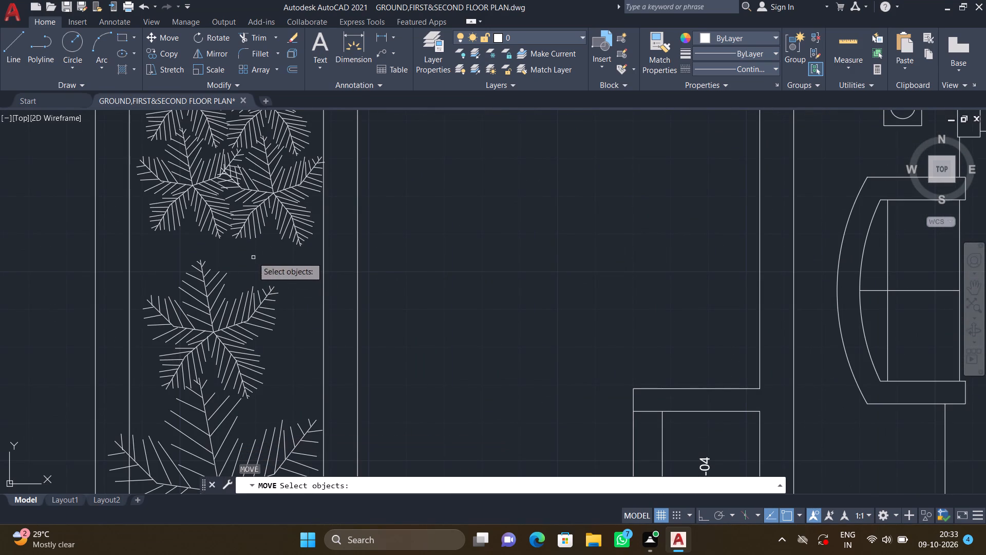
{"action": "left_click", "coordinate": [187, 191]}
{"action": "key", "text": "Return"}
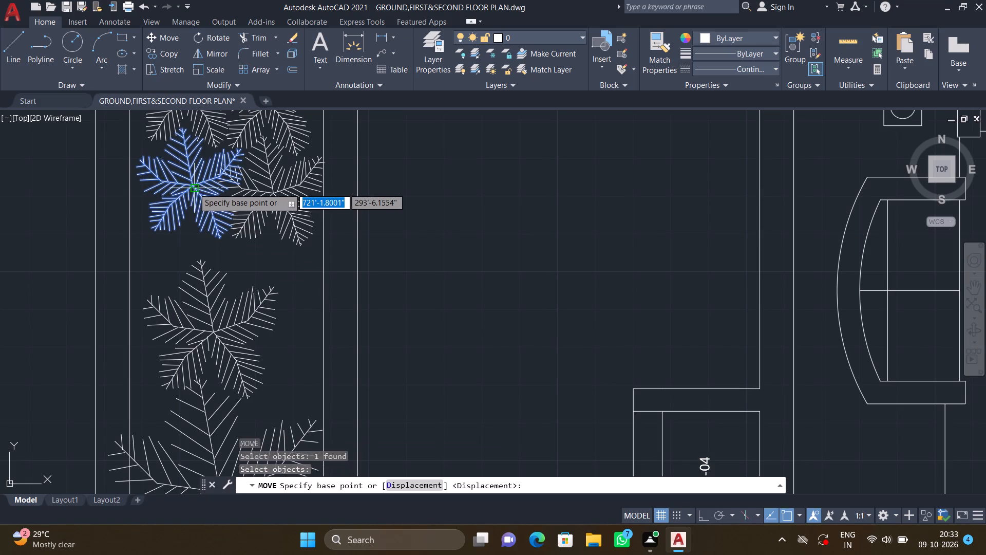
{"action": "left_click", "coordinate": [193, 188]}
{"action": "left_click", "coordinate": [187, 215]}
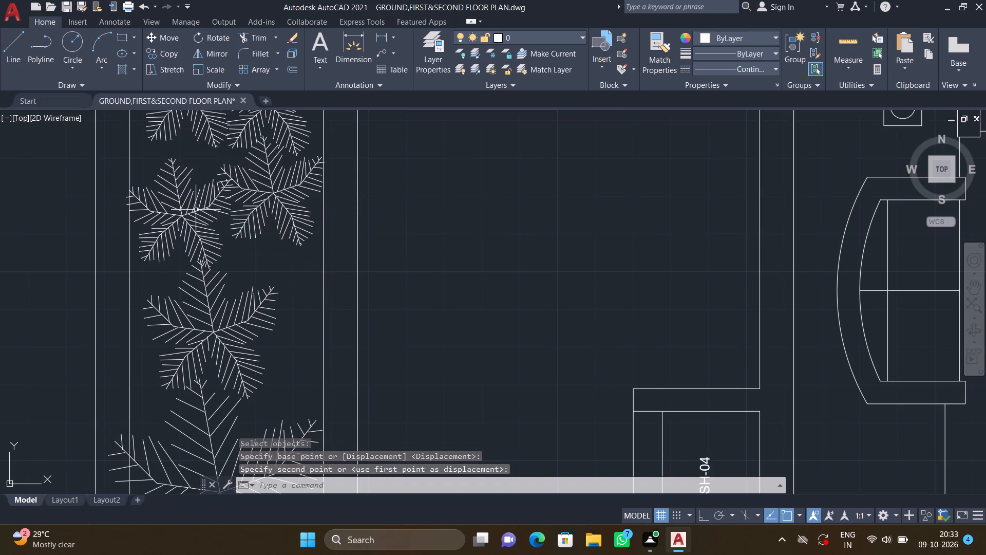
Move the eastern palm of the same southernmost pair about 7" south, level with its western neighbour.
{"action": "key", "text": "m"}
{"action": "key", "text": "Return"}
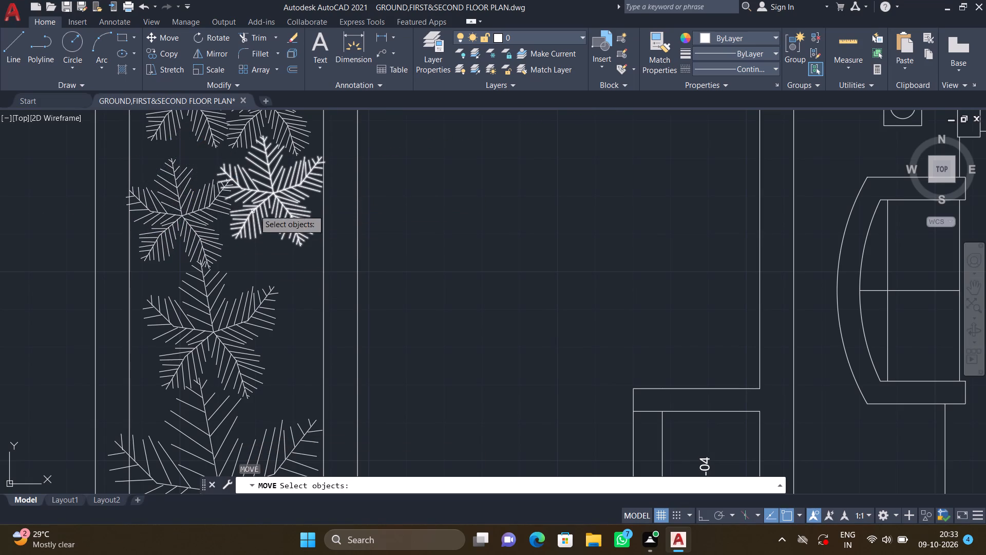
{"action": "left_click", "coordinate": [276, 192]}
{"action": "key", "text": "Return"}
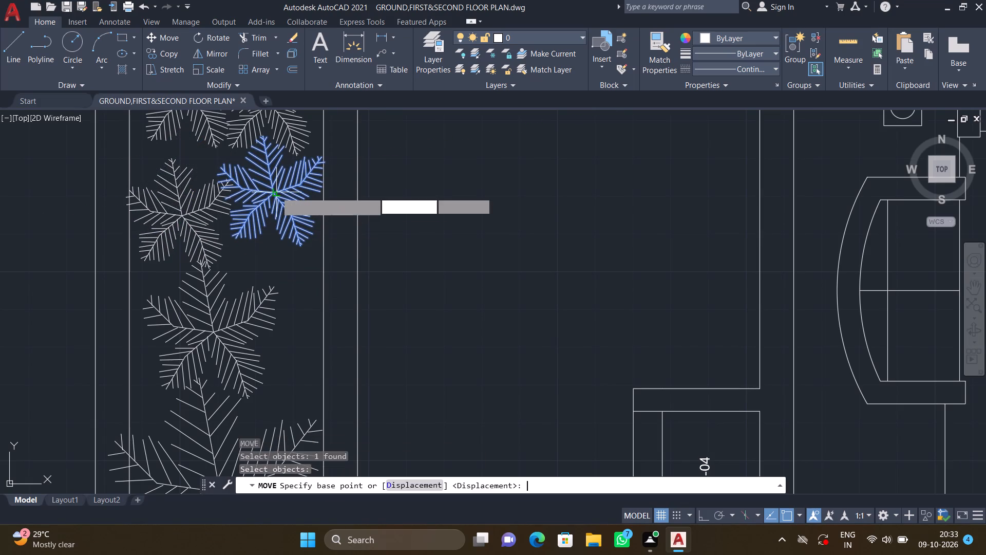
{"action": "left_click", "coordinate": [274, 192]}
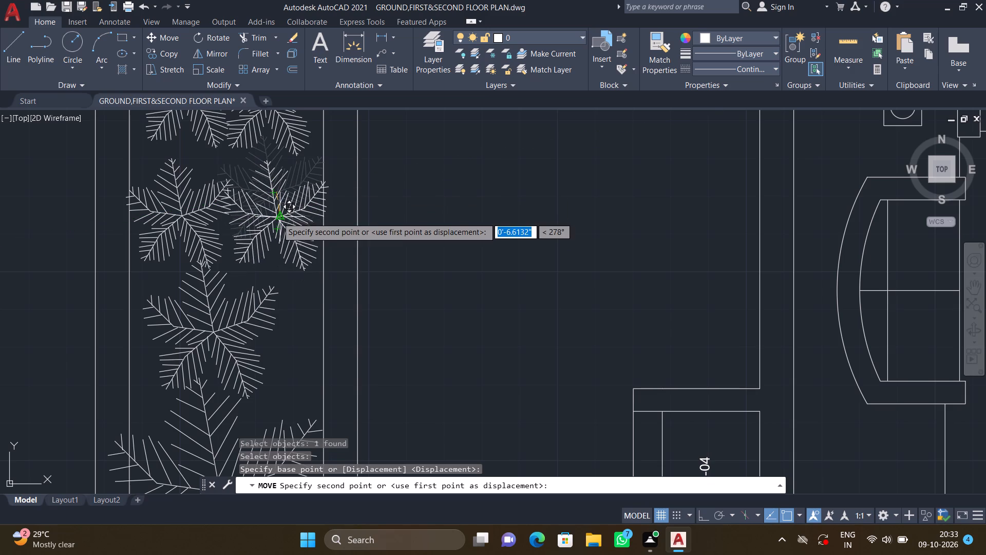
{"action": "left_click", "coordinate": [277, 217]}
Copy the single small palm south of the moved pair about 12'-8" north, just above the northernmost large palm.
{"action": "scroll", "coordinate": [308, 193], "scroll_direction": "down", "scroll_amount": 4}
{"action": "middle_click_drag", "start_coordinate": [314, 190], "coordinate": [316, 219]}
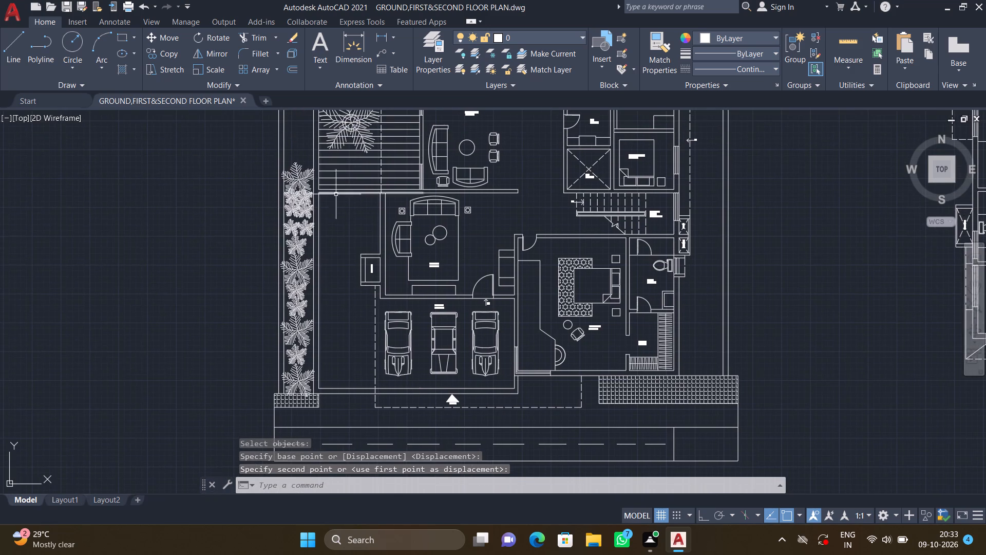
{"action": "middle_click_drag", "start_coordinate": [329, 197], "coordinate": [315, 250]}
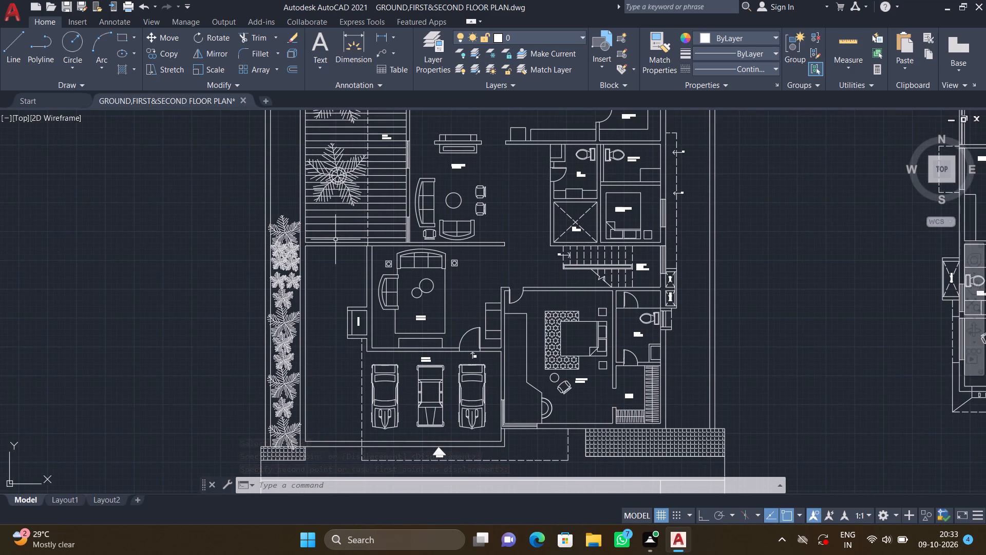
{"action": "middle_click_drag", "start_coordinate": [332, 242], "coordinate": [334, 279]}
{"action": "scroll", "coordinate": [291, 244], "scroll_direction": "up", "scroll_amount": 1}
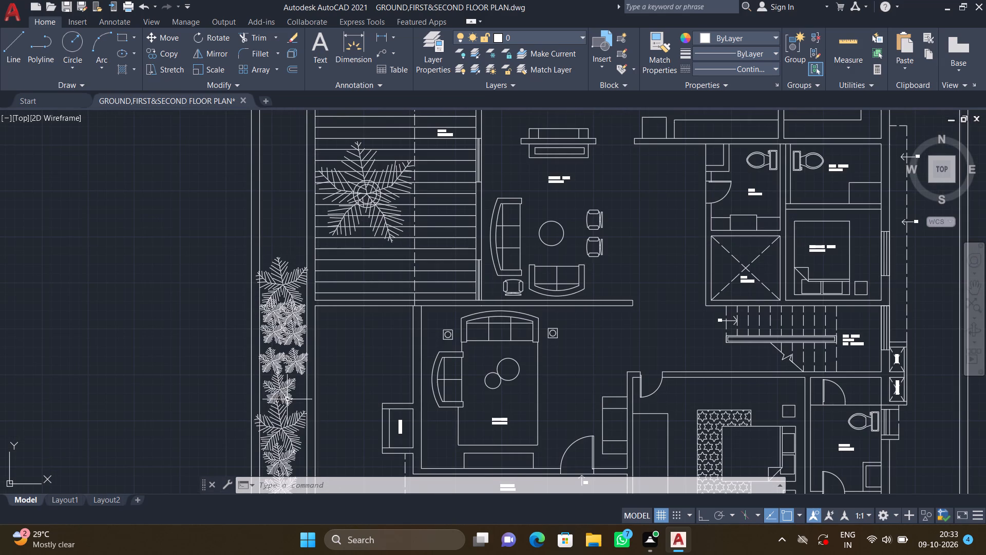
{"action": "key", "text": "c"}
{"action": "key", "text": "o"}
{"action": "key", "text": "Return"}
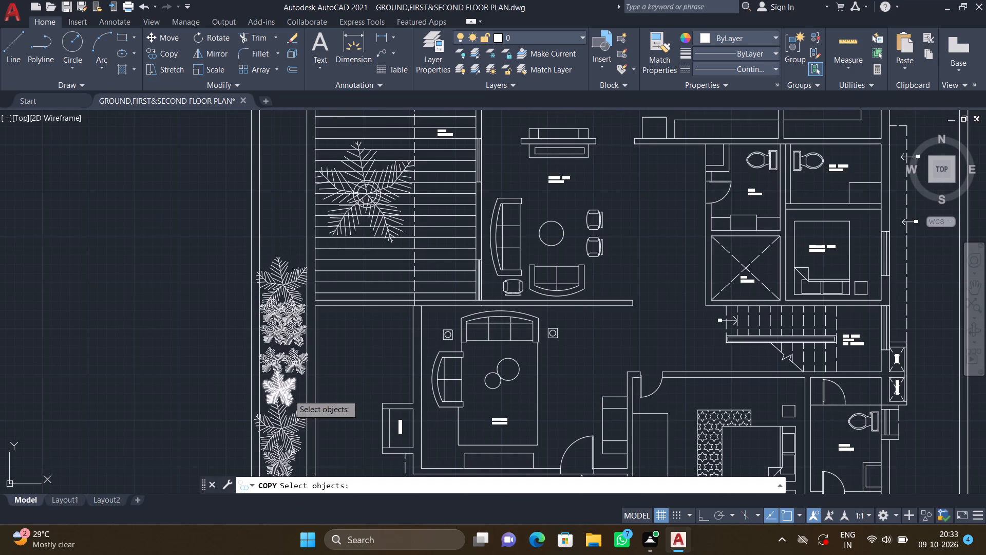
{"action": "left_click", "coordinate": [284, 385]}
{"action": "key", "text": "Return"}
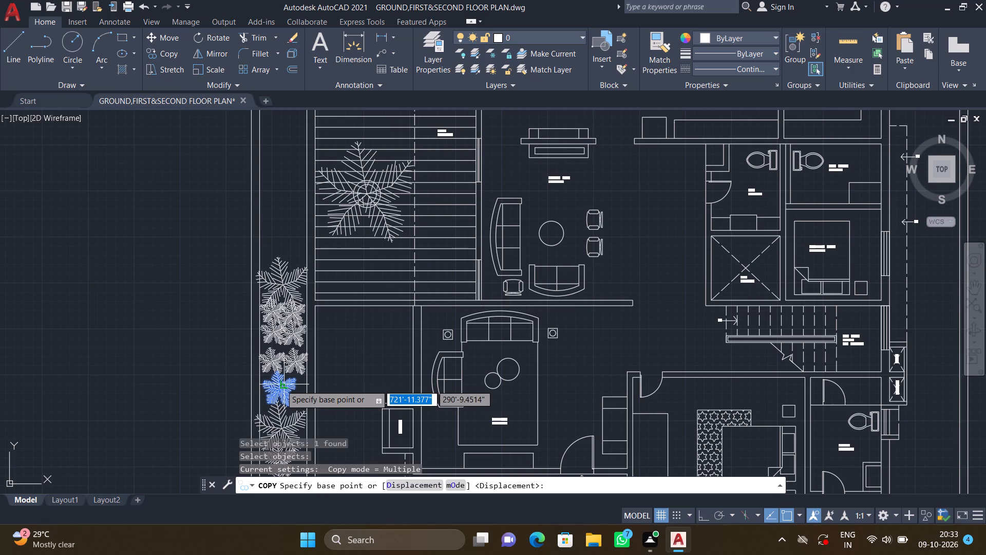
{"action": "left_click", "coordinate": [277, 389]}
{"action": "scroll", "coordinate": [277, 228], "scroll_direction": "up", "scroll_amount": 2}
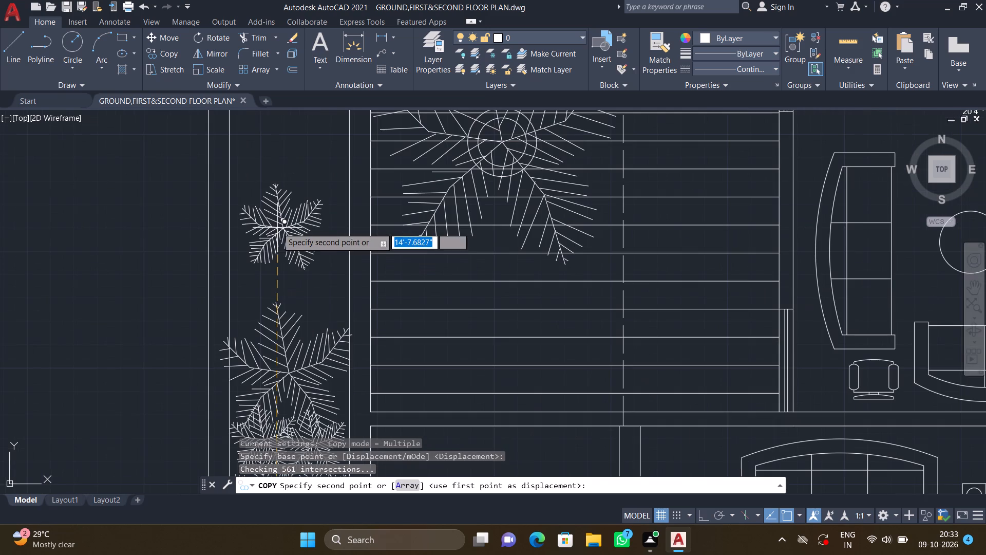
{"action": "left_click", "coordinate": [275, 282]}
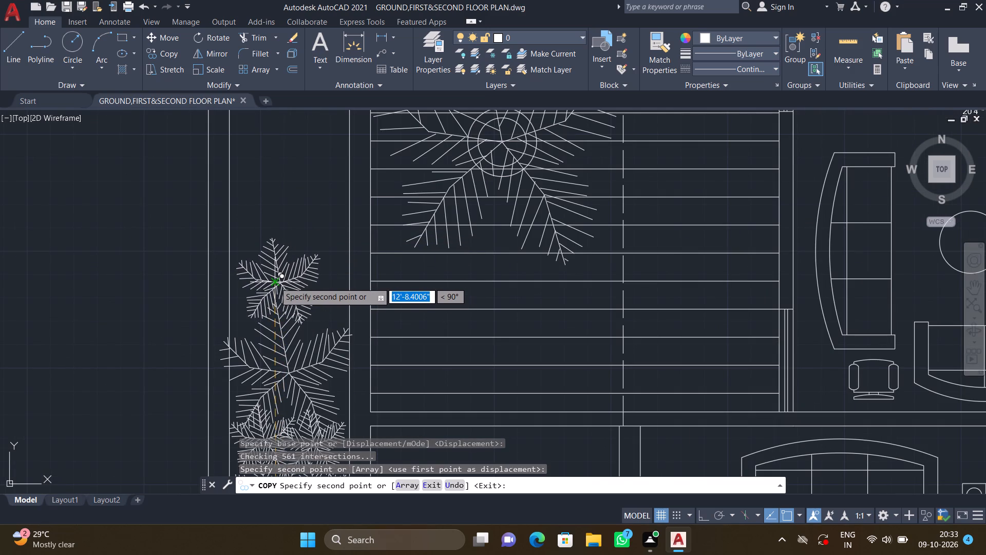
{"action": "key", "text": "Return"}
Copy the large palm south of the single small palm about 18'-9" north, just above the northernmost small palm in the strip.
{"action": "middle_click_drag", "start_coordinate": [277, 257], "coordinate": [279, 309]}
{"action": "scroll", "coordinate": [282, 307], "scroll_direction": "down", "scroll_amount": 2}
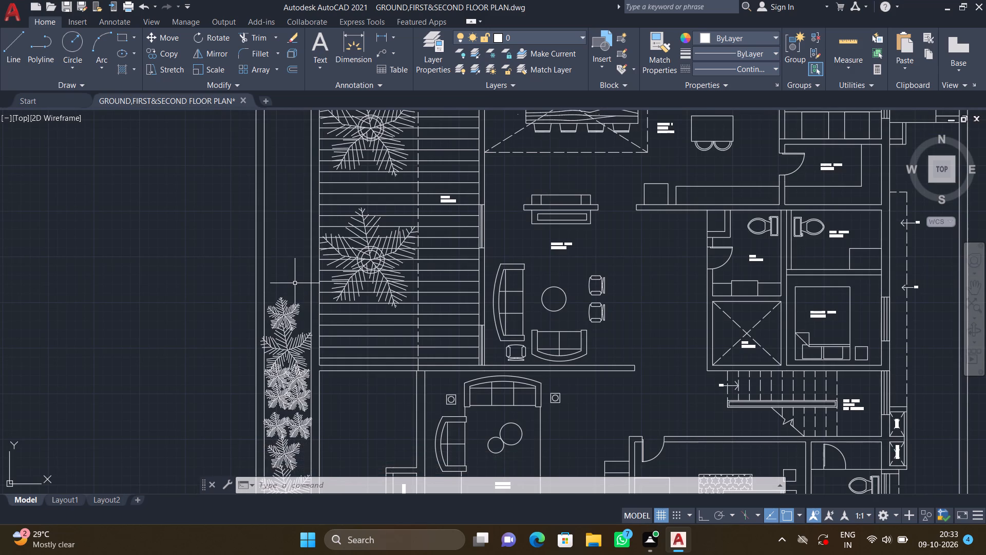
{"action": "key", "text": "s"}
{"action": "key", "text": "Escape"}
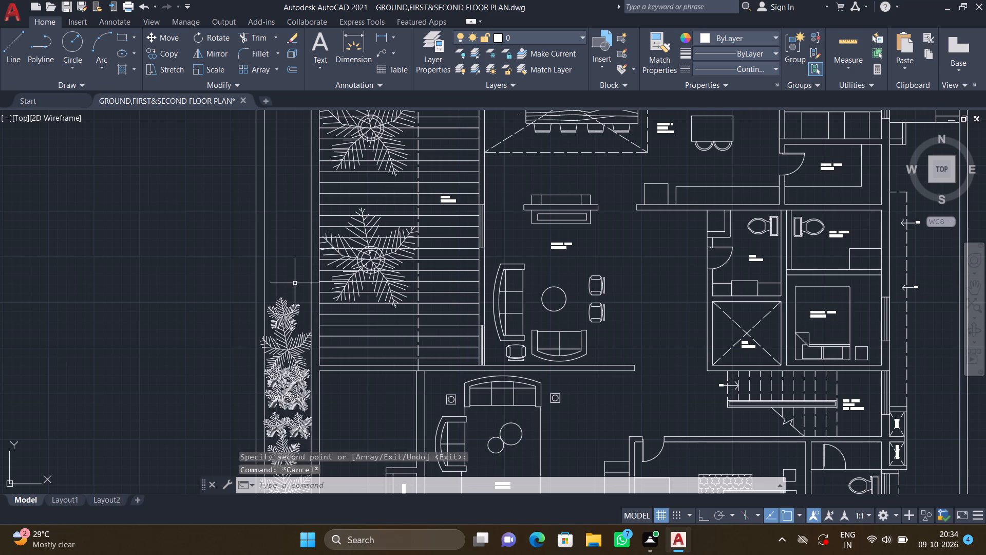
{"action": "type", "text": "co"}
{"action": "key", "text": "Return"}
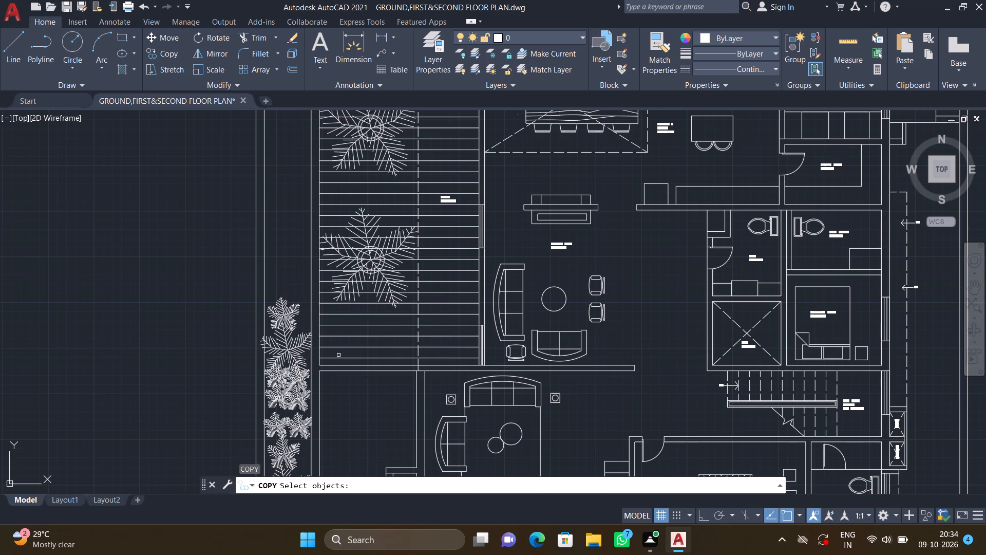
{"action": "middle_click_drag", "start_coordinate": [347, 364], "coordinate": [335, 320]}
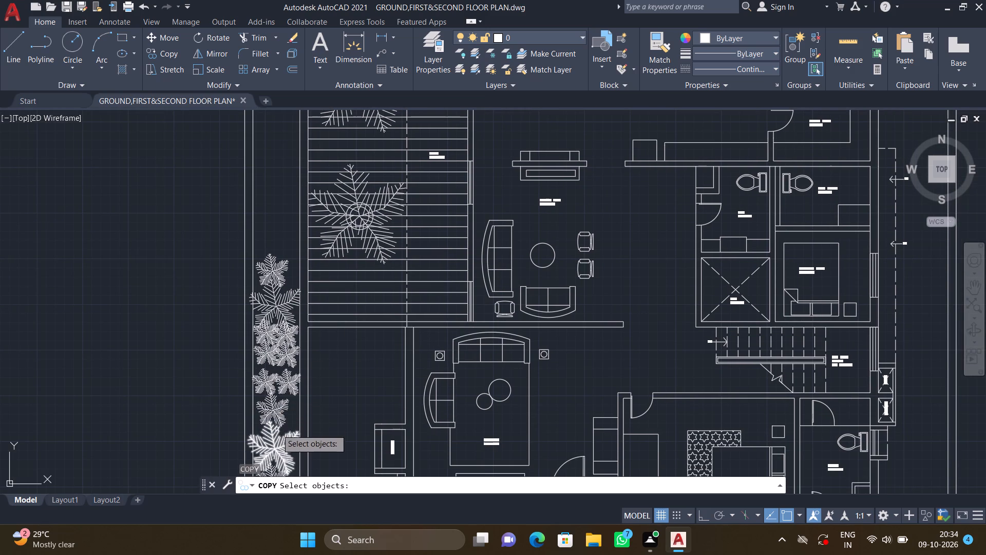
{"action": "left_click", "coordinate": [279, 439]}
{"action": "key", "text": "Return"}
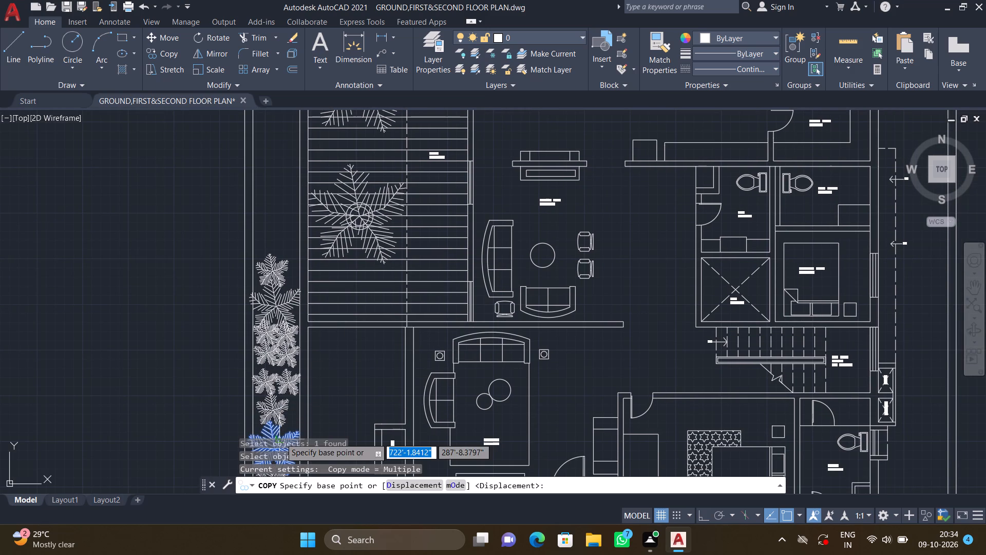
{"action": "left_click", "coordinate": [278, 431]}
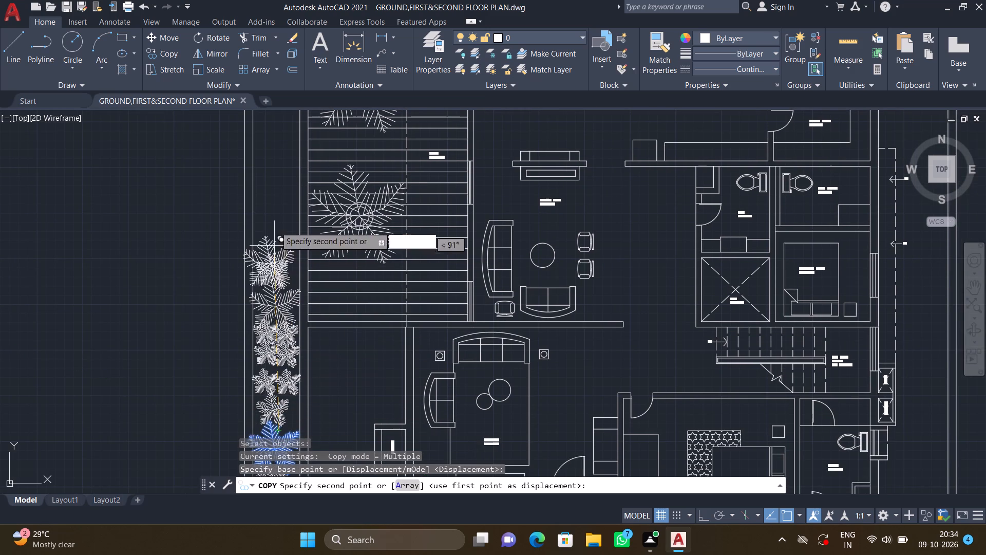
{"action": "scroll", "coordinate": [288, 209], "scroll_direction": "up", "scroll_amount": 1}
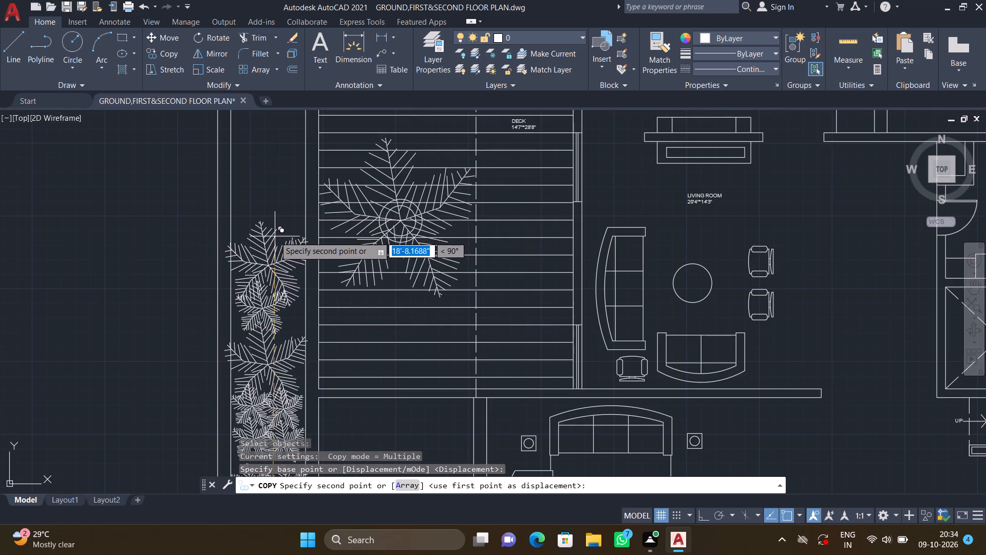
{"action": "left_click", "coordinate": [275, 234]}
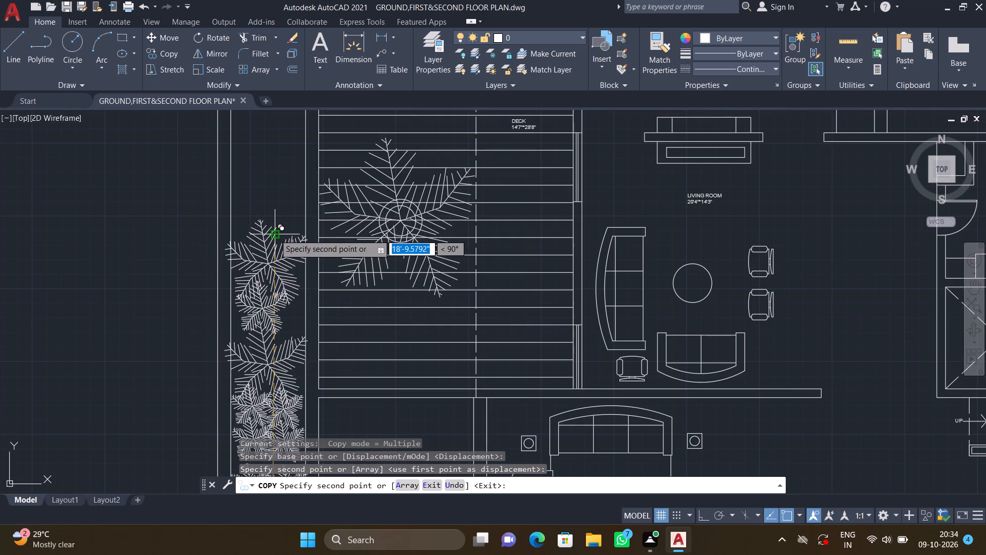
{"action": "key", "text": "Return"}
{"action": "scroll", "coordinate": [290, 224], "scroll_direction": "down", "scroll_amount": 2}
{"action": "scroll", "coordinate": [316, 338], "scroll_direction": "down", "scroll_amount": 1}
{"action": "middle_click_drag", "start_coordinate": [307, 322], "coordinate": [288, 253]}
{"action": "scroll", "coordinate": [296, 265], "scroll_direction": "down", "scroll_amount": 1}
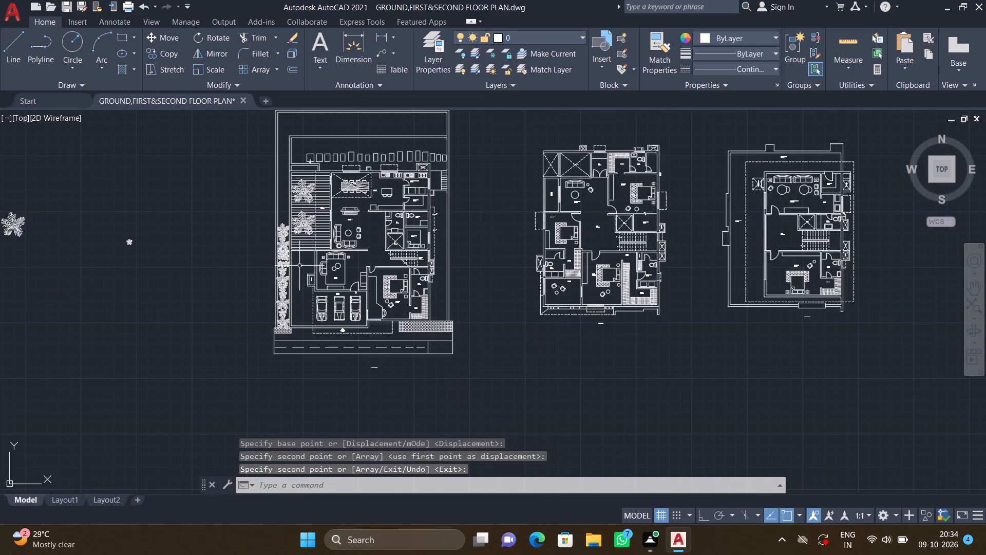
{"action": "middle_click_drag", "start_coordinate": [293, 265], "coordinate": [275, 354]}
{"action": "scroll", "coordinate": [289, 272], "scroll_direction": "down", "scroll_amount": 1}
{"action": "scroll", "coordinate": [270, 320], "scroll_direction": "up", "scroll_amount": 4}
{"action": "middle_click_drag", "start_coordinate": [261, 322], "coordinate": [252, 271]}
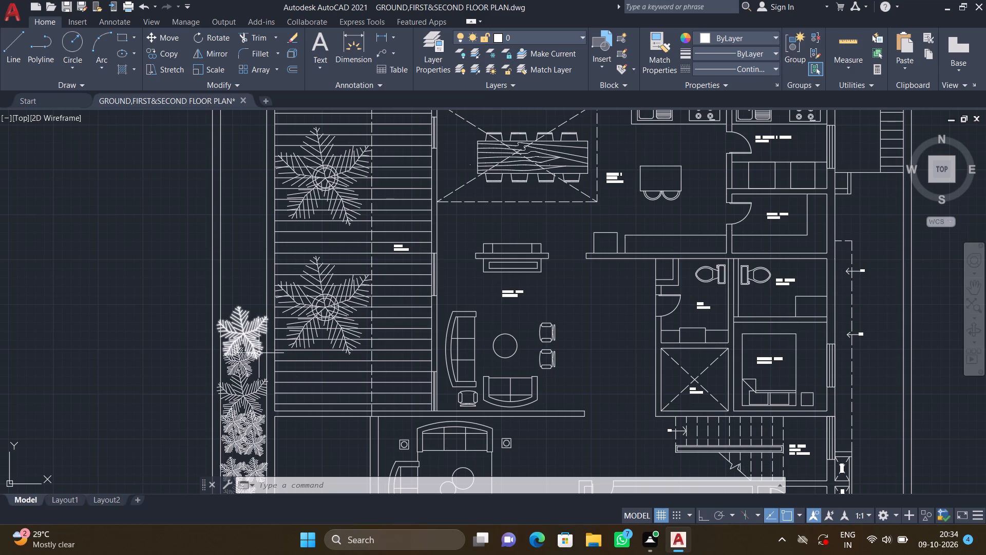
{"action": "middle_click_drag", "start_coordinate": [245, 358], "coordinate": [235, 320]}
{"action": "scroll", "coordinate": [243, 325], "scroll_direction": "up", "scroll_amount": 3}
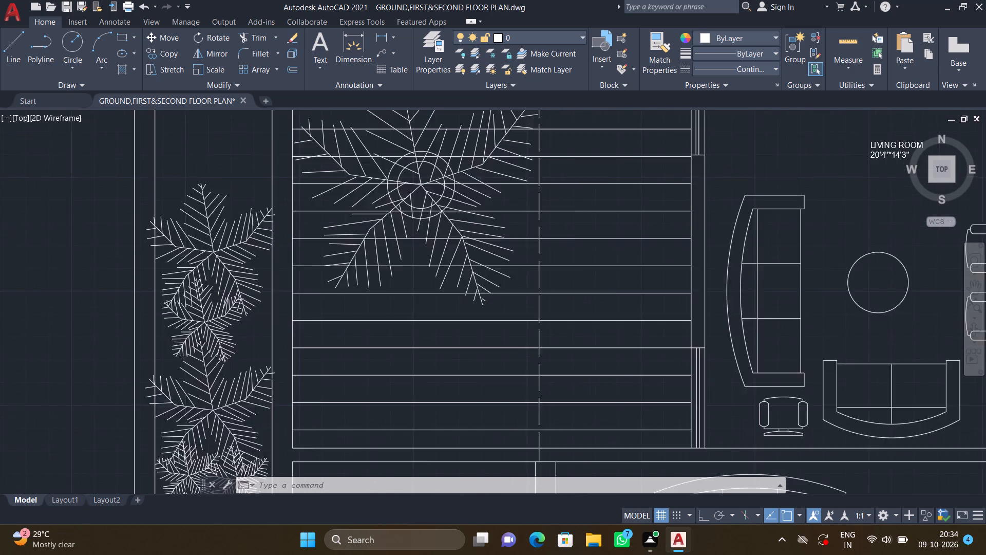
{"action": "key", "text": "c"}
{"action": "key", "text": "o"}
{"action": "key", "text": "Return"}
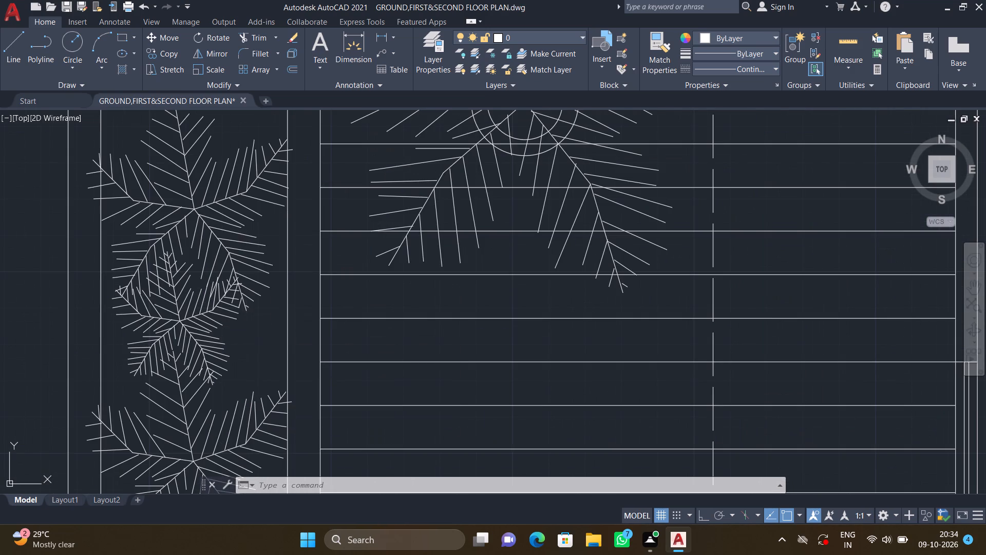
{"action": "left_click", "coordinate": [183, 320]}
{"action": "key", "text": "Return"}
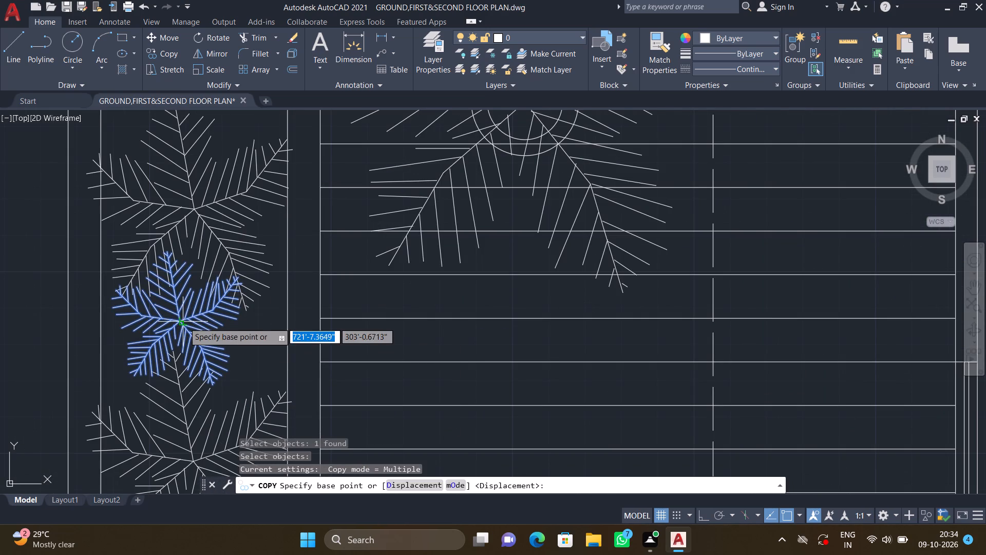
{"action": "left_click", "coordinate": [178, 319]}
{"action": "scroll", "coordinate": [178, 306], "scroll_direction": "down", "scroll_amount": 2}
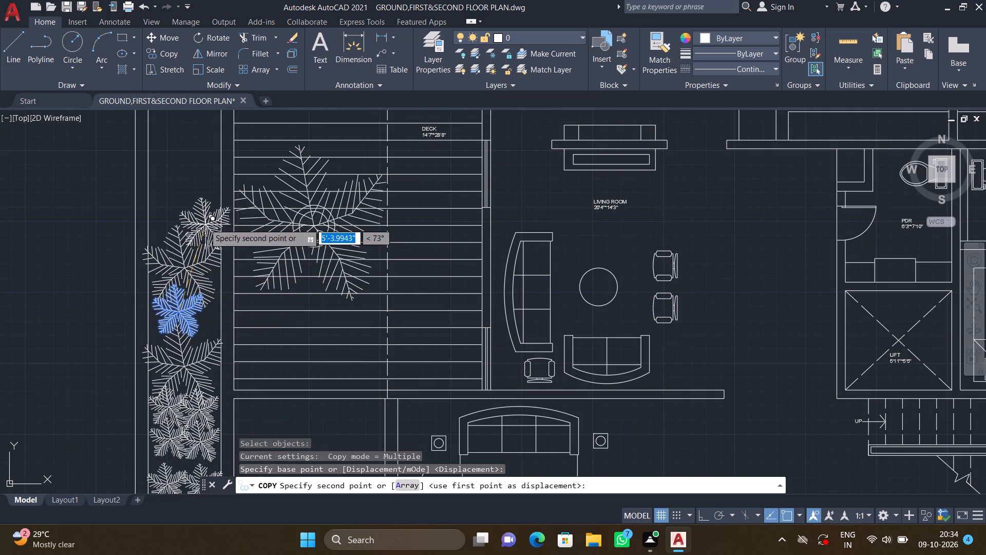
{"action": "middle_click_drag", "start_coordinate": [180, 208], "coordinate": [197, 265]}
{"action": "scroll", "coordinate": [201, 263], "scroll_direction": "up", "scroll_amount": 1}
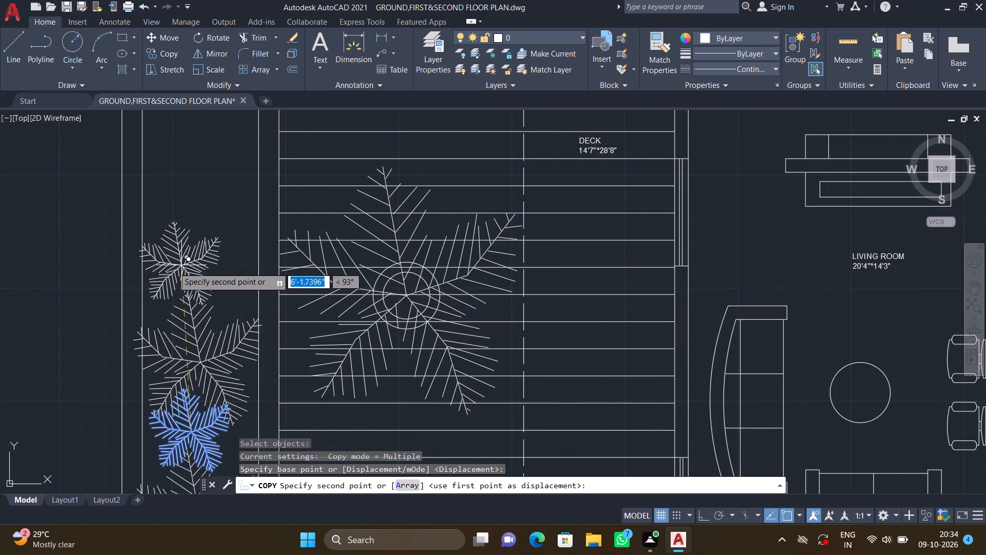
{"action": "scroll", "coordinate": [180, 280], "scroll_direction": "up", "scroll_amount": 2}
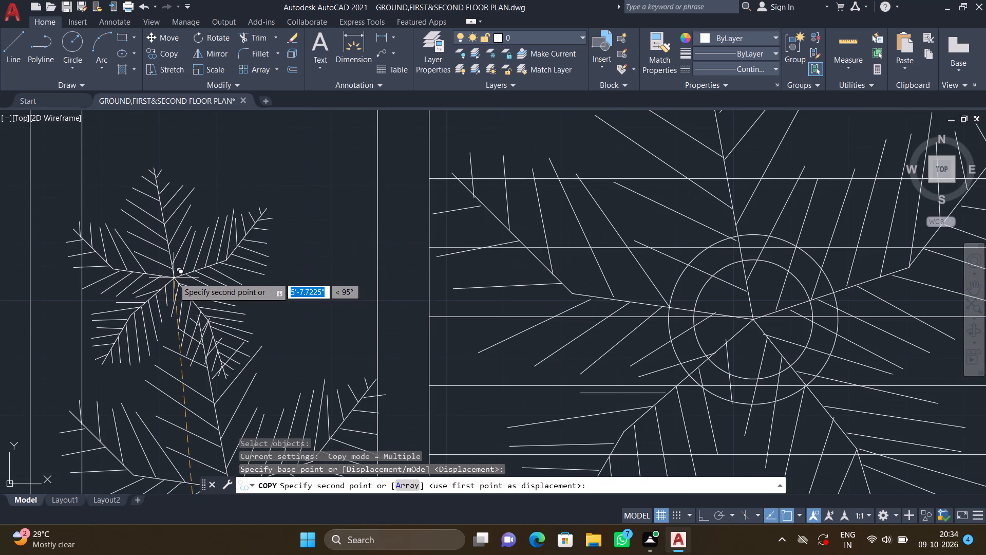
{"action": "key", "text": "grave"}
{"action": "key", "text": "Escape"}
Copy the western palm of the small cluster's southernmost pair about 16'-2" north, just above the northernmost large palm.
{"action": "scroll", "coordinate": [193, 295], "scroll_direction": "down", "scroll_amount": 4}
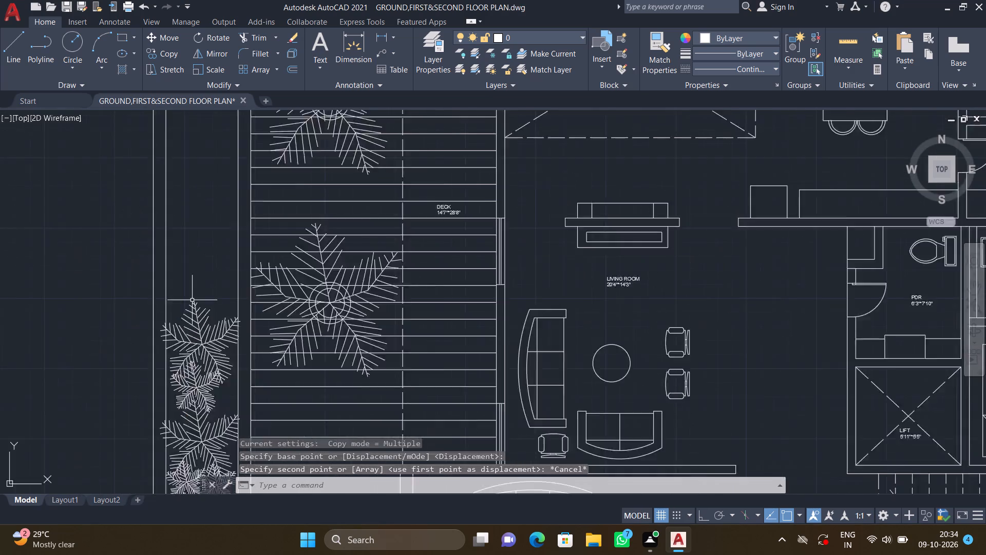
{"action": "middle_click_drag", "start_coordinate": [174, 354], "coordinate": [188, 287]}
{"action": "scroll", "coordinate": [213, 396], "scroll_direction": "up", "scroll_amount": 3}
{"action": "middle_click_drag", "start_coordinate": [202, 393], "coordinate": [218, 322]}
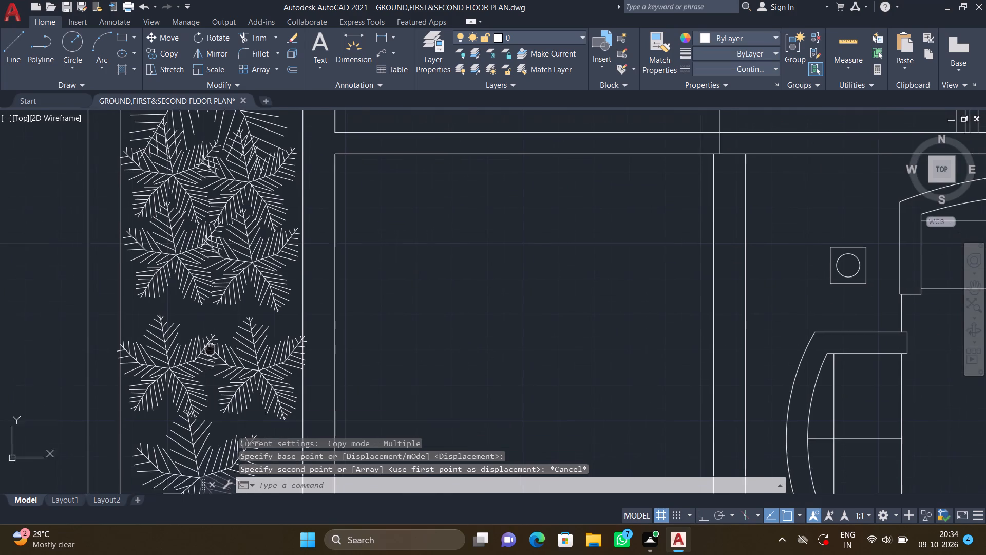
{"action": "middle_click_drag", "start_coordinate": [218, 322], "coordinate": [222, 318]}
{"action": "key", "text": "c"}
{"action": "key", "text": "o"}
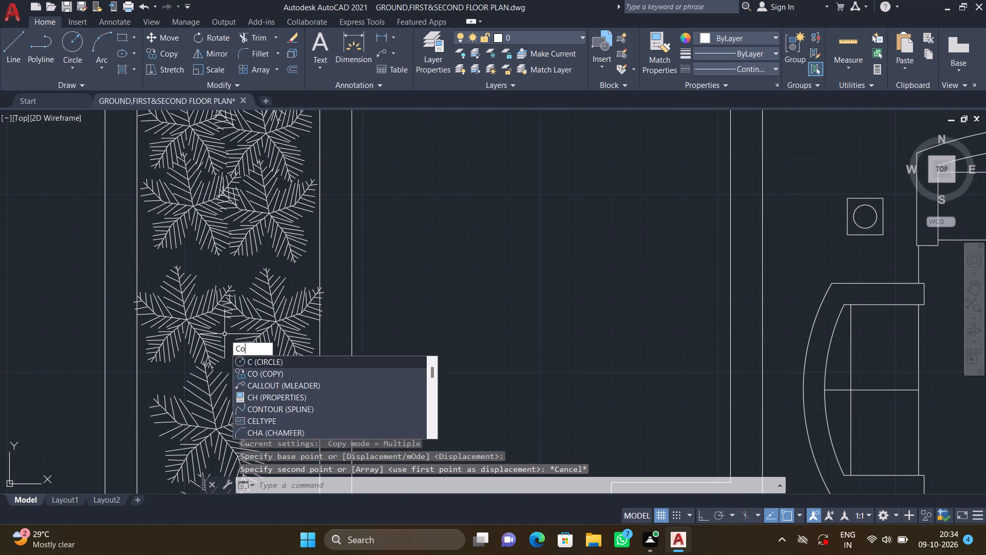
{"action": "key", "text": "Return"}
{"action": "left_click", "coordinate": [196, 326]}
{"action": "key", "text": "Return"}
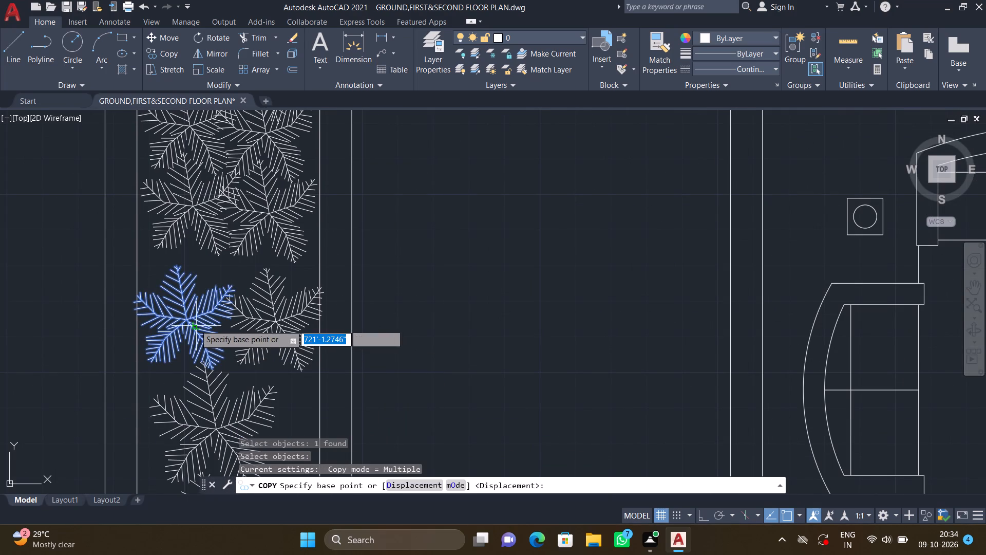
{"action": "left_click", "coordinate": [185, 319]}
{"action": "scroll", "coordinate": [199, 299], "scroll_direction": "down", "scroll_amount": 3}
{"action": "middle_click_drag", "start_coordinate": [242, 243], "coordinate": [251, 361]}
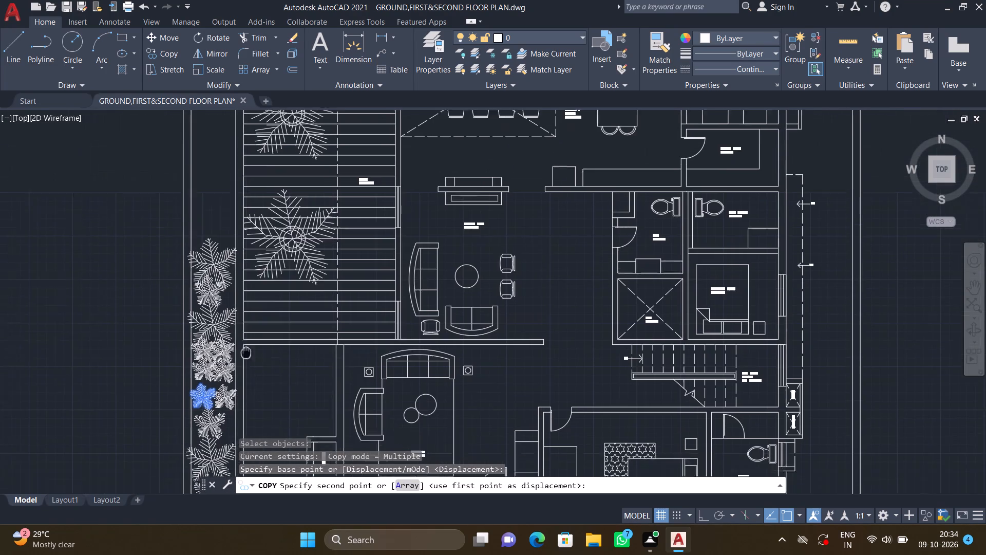
{"action": "middle_click_drag", "start_coordinate": [251, 361], "coordinate": [252, 362]}
{"action": "scroll", "coordinate": [211, 251], "scroll_direction": "up", "scroll_amount": 4}
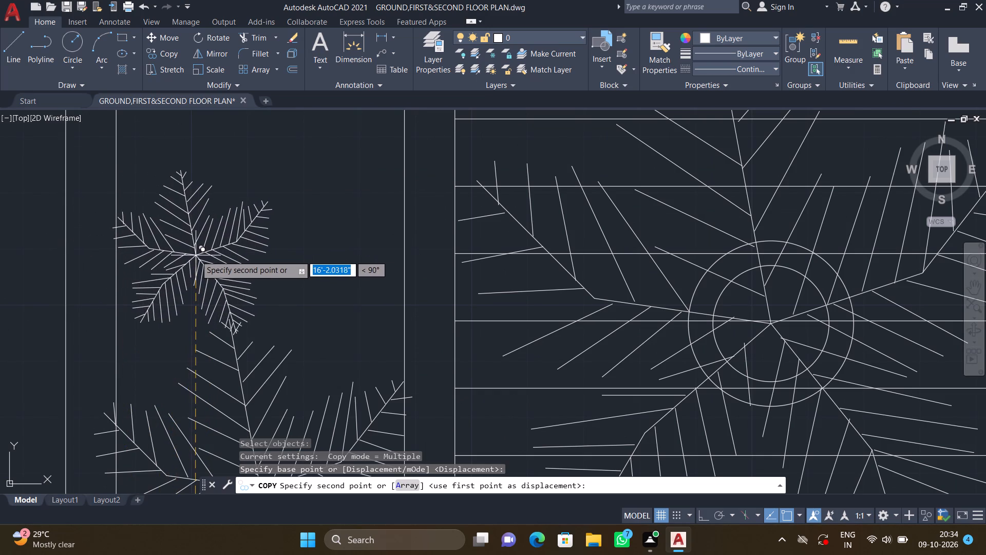
{"action": "left_click", "coordinate": [196, 255]}
{"action": "key", "text": "Return"}
Scale the newly copied small palm down slightly about its centre so it sits inside the strip's western edge.
{"action": "middle_click_drag", "start_coordinate": [241, 267], "coordinate": [249, 307]}
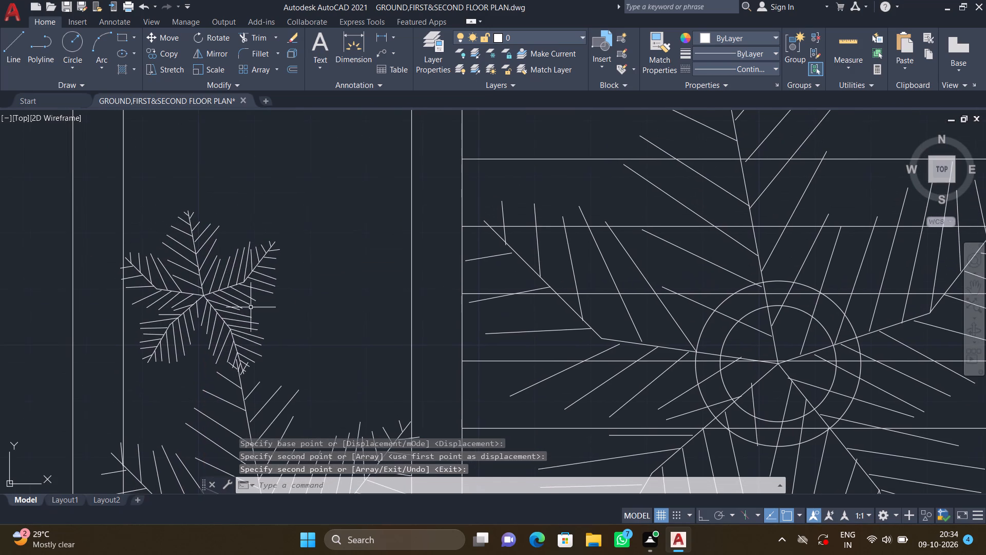
{"action": "key", "text": "s"}
{"action": "key", "text": "c"}
{"action": "key", "text": "Return"}
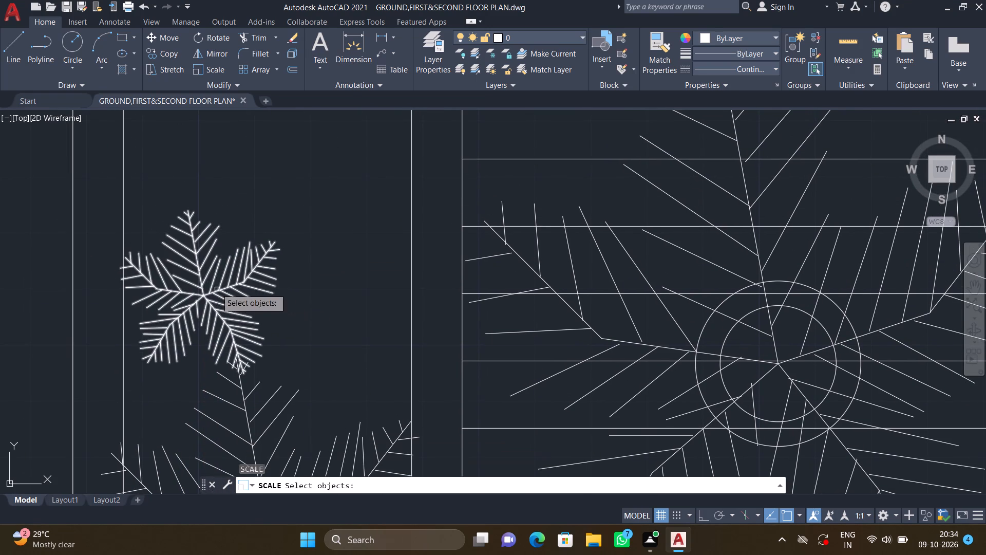
{"action": "left_click", "coordinate": [204, 287]}
{"action": "key", "text": "Return"}
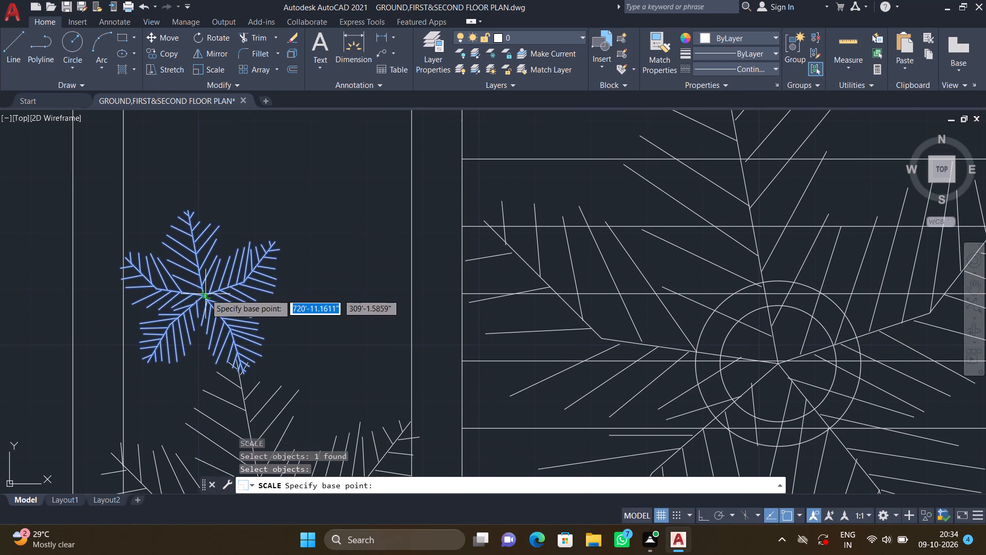
{"action": "left_click", "coordinate": [204, 294]}
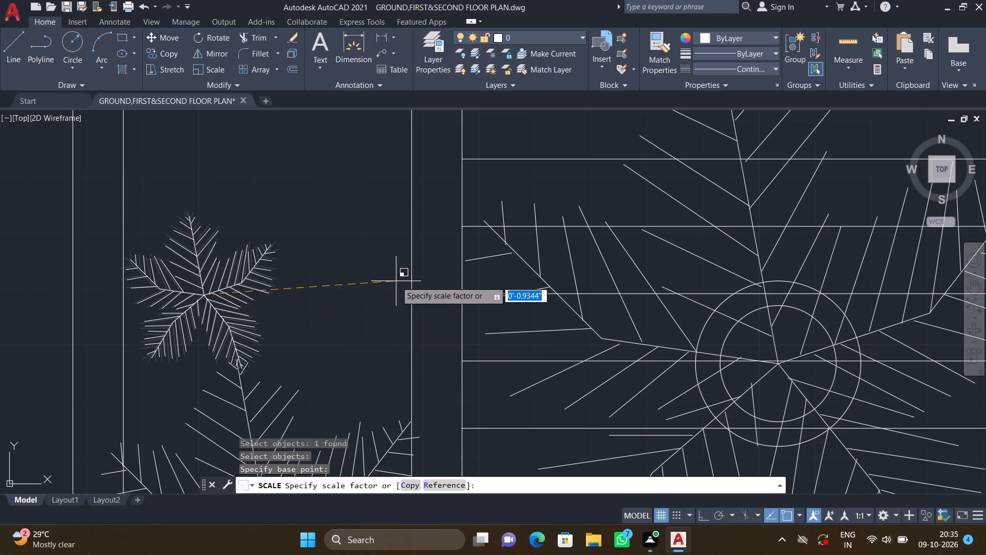
{"action": "left_click", "coordinate": [387, 301]}
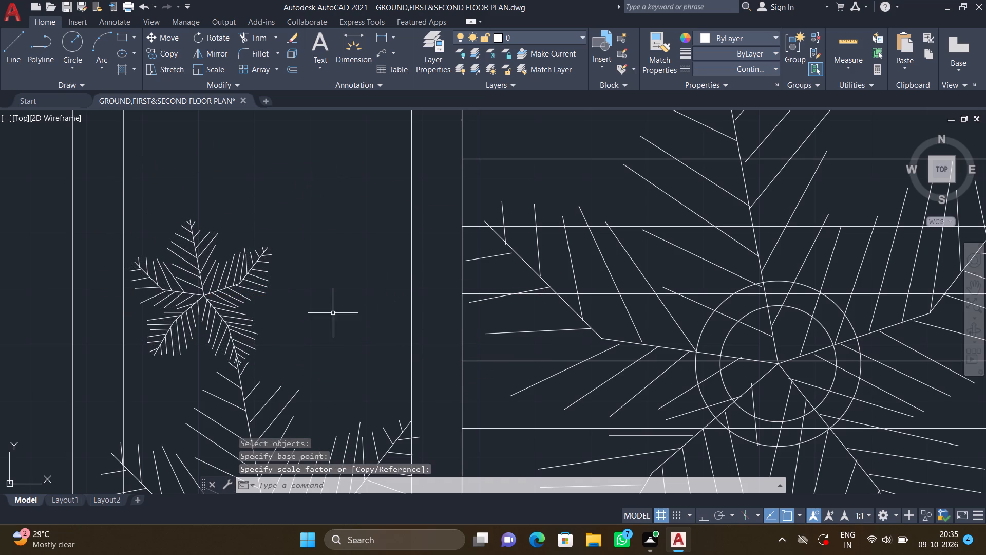
Copy the reduced small palm once east, once about 1'-8" north and once diagonally north-east, forming a two-by-two cluster.
{"action": "key", "text": "c"}
{"action": "key", "text": "o"}
{"action": "key", "text": "Return"}
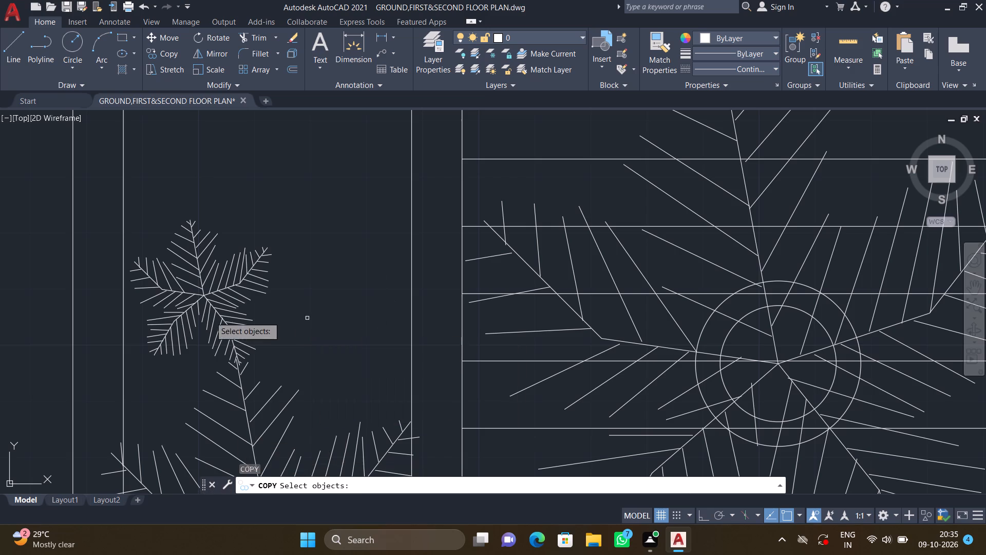
{"action": "left_click", "coordinate": [198, 290]}
{"action": "left_click", "coordinate": [207, 299]}
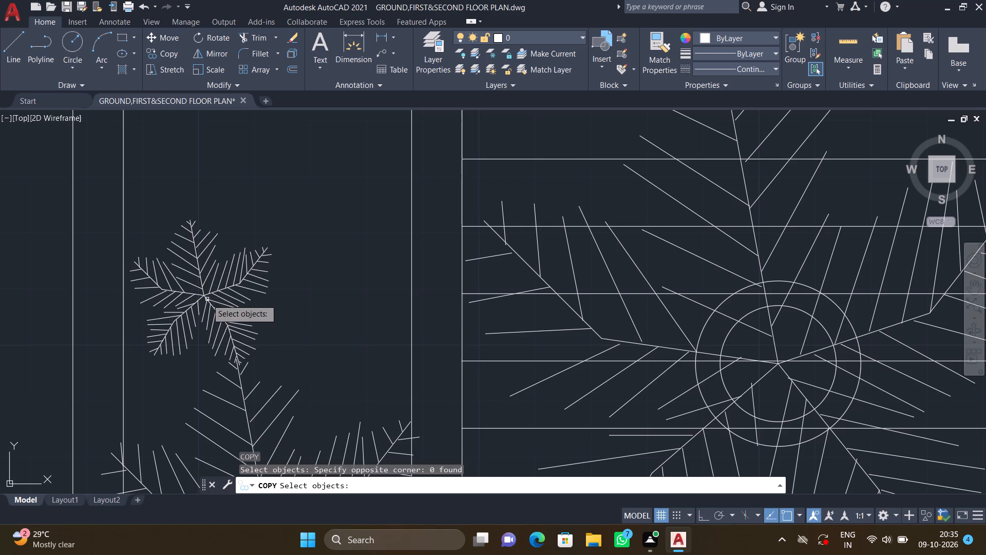
{"action": "double_click", "coordinate": [207, 299]}
{"action": "key", "text": "Return"}
{"action": "left_click", "coordinate": [201, 294]}
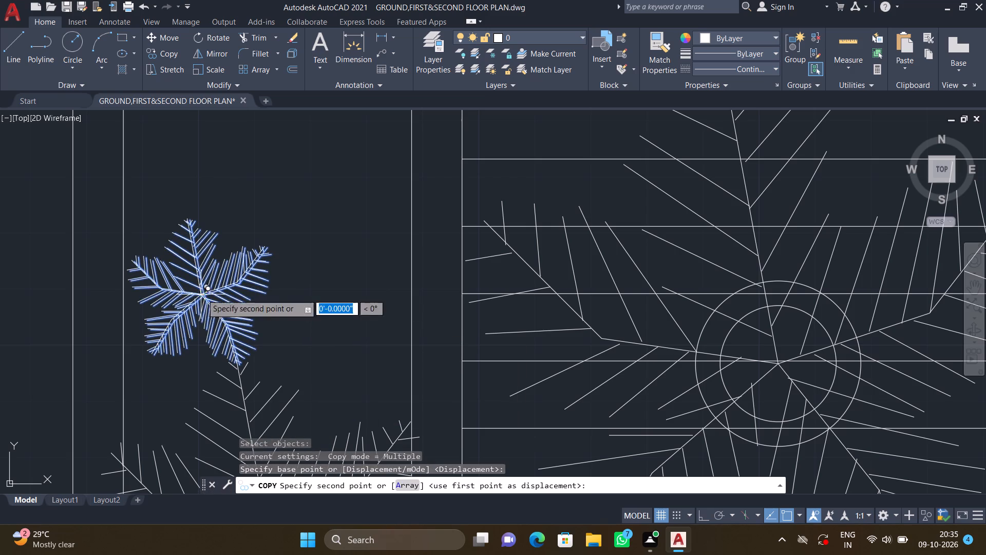
{"action": "left_click", "coordinate": [329, 302]}
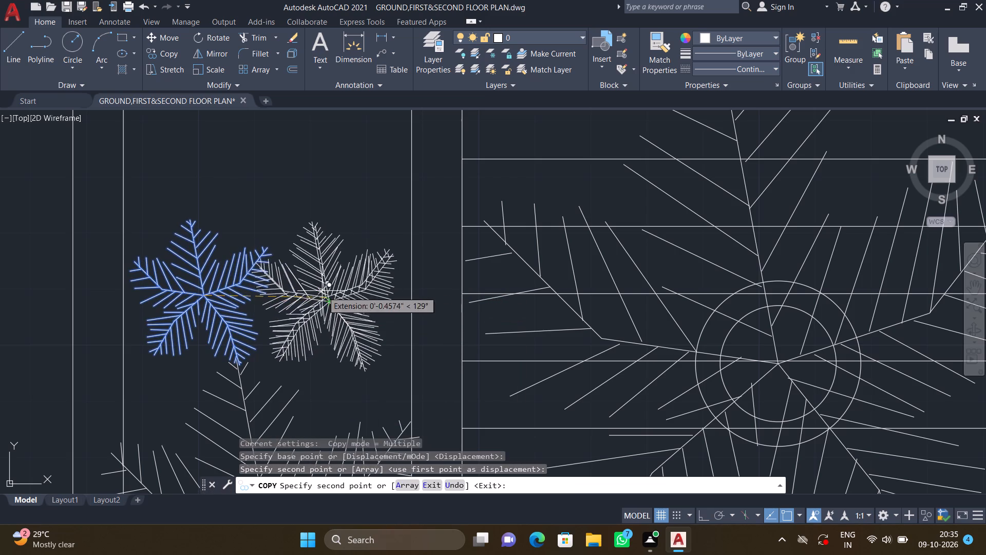
{"action": "scroll", "coordinate": [186, 179], "scroll_direction": "up", "scroll_amount": 1}
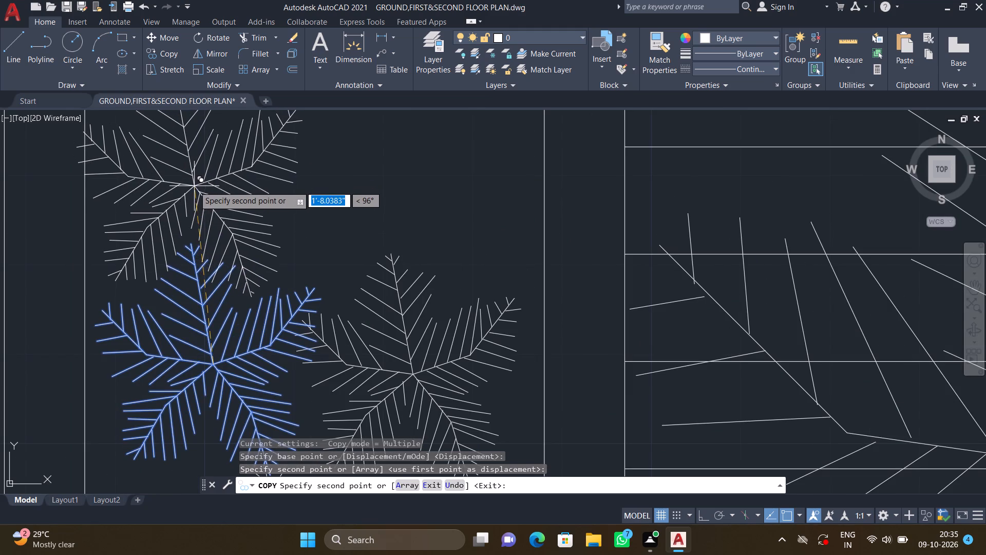
{"action": "left_click", "coordinate": [194, 186]}
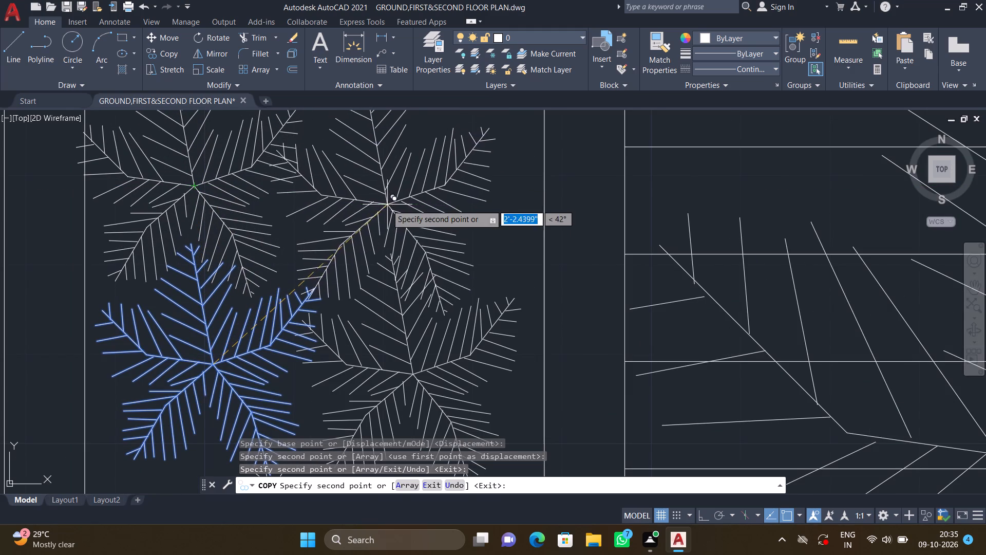
{"action": "left_click", "coordinate": [390, 200]}
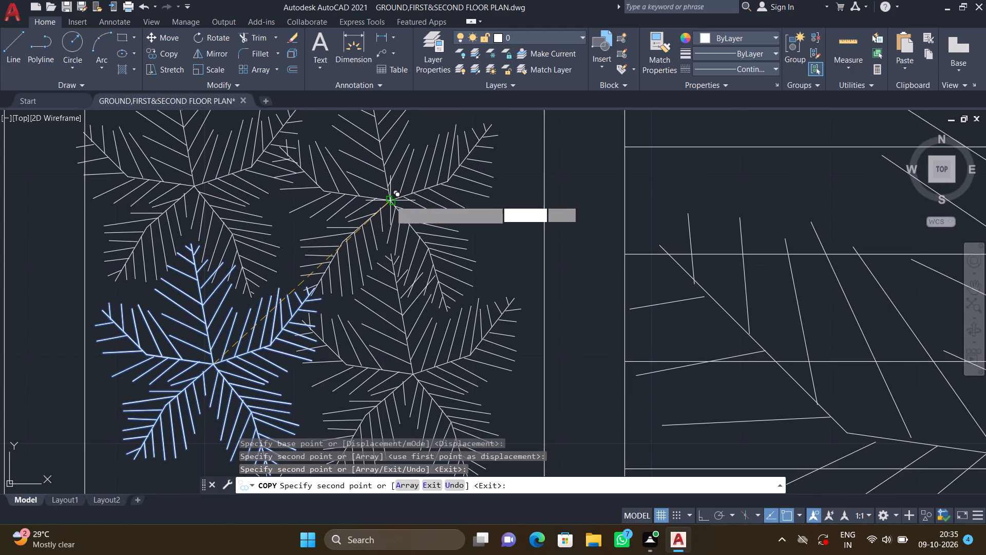
{"action": "key", "text": "Return"}
{"action": "scroll", "coordinate": [291, 291], "scroll_direction": "down", "scroll_amount": 4}
{"action": "middle_click_drag", "start_coordinate": [312, 322], "coordinate": [212, 255]}
{"action": "scroll", "coordinate": [225, 263], "scroll_direction": "down", "scroll_amount": 1}
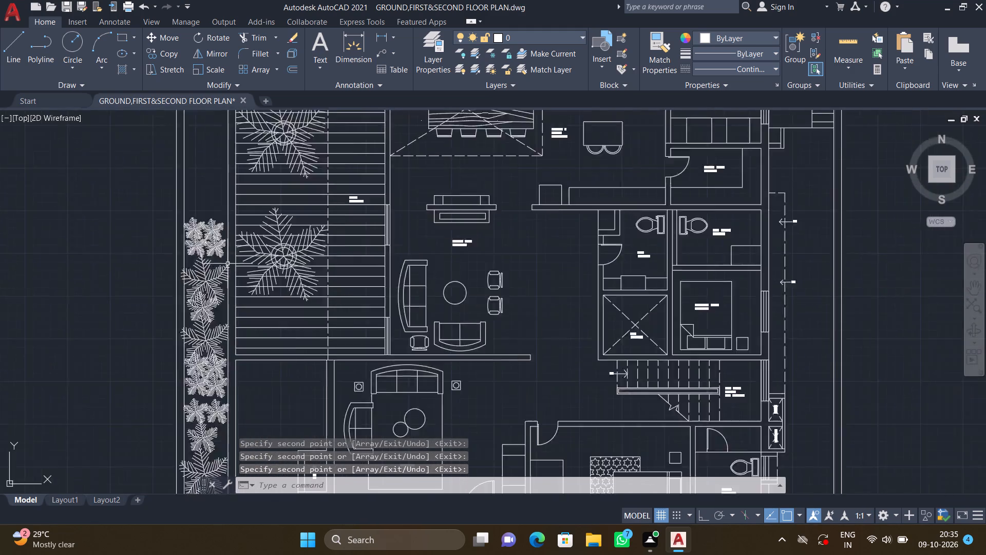
Copy the northernmost large palm about 7'-6" north, just above the two-by-two cluster of reduced small palms.
{"action": "scroll", "coordinate": [227, 264], "scroll_direction": "down", "scroll_amount": 1}
{"action": "middle_click_drag", "start_coordinate": [215, 295], "coordinate": [221, 304]}
{"action": "scroll", "coordinate": [224, 312], "scroll_direction": "up", "scroll_amount": 3}
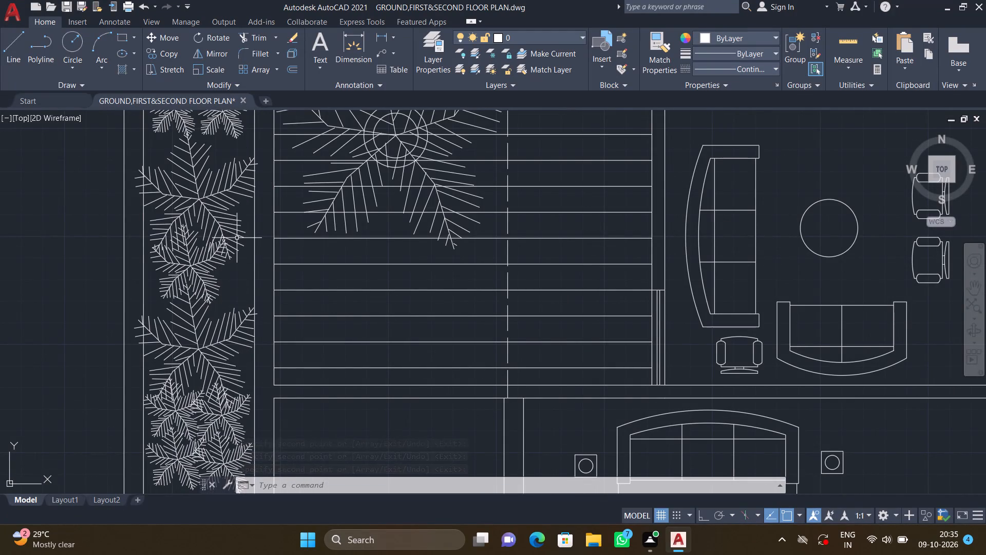
{"action": "key", "text": "c"}
{"action": "key", "text": "o"}
{"action": "key", "text": "Return"}
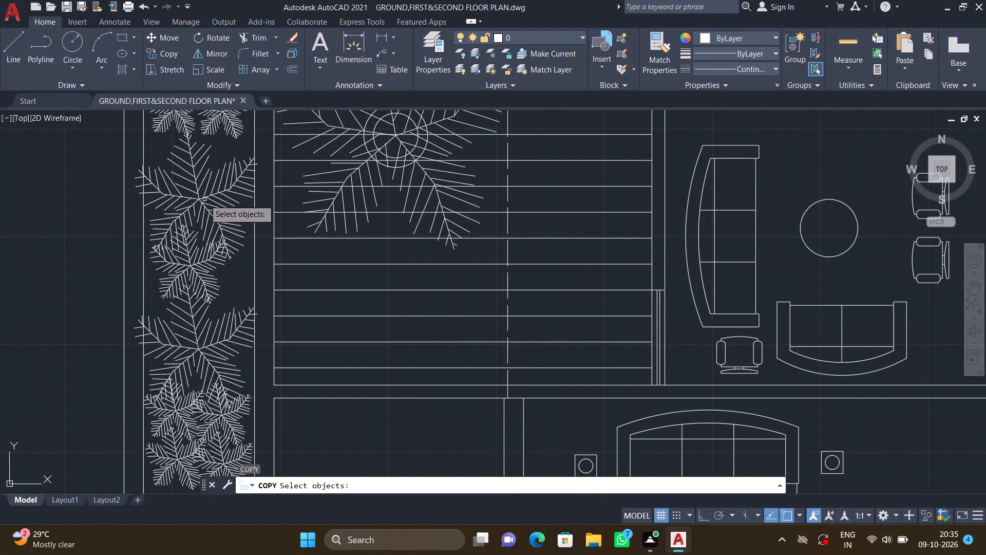
{"action": "double_click", "coordinate": [204, 199]}
{"action": "key", "text": "Return"}
{"action": "left_click", "coordinate": [198, 198]}
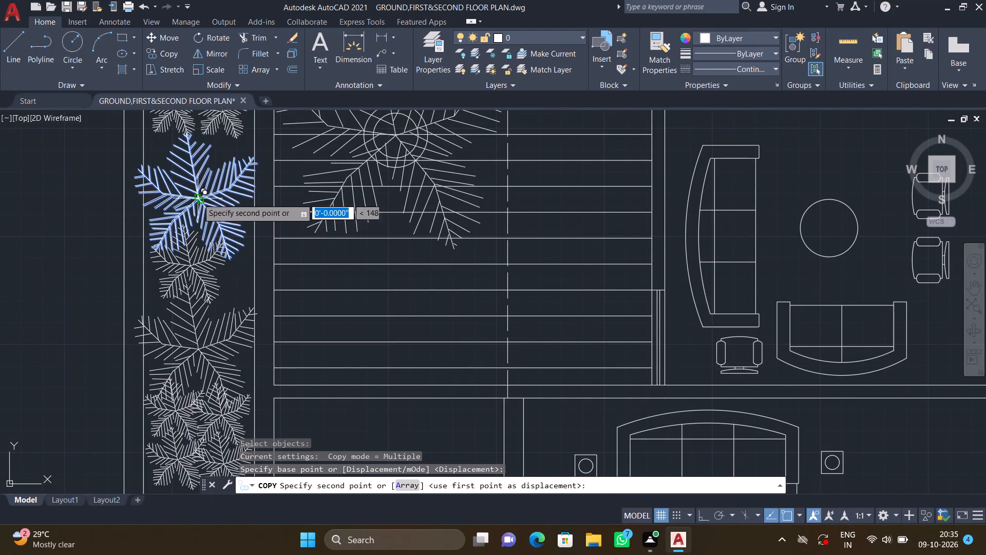
{"action": "scroll", "coordinate": [202, 193], "scroll_direction": "down", "scroll_amount": 2}
{"action": "middle_click_drag", "start_coordinate": [223, 251], "coordinate": [238, 409]}
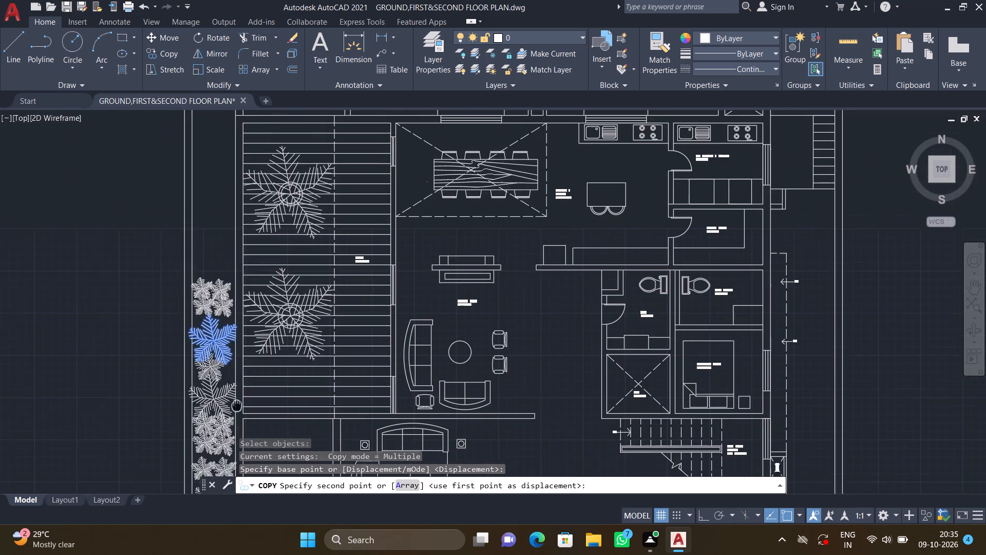
{"action": "middle_click_drag", "start_coordinate": [238, 409], "coordinate": [237, 408]}
{"action": "scroll", "coordinate": [220, 270], "scroll_direction": "up", "scroll_amount": 2}
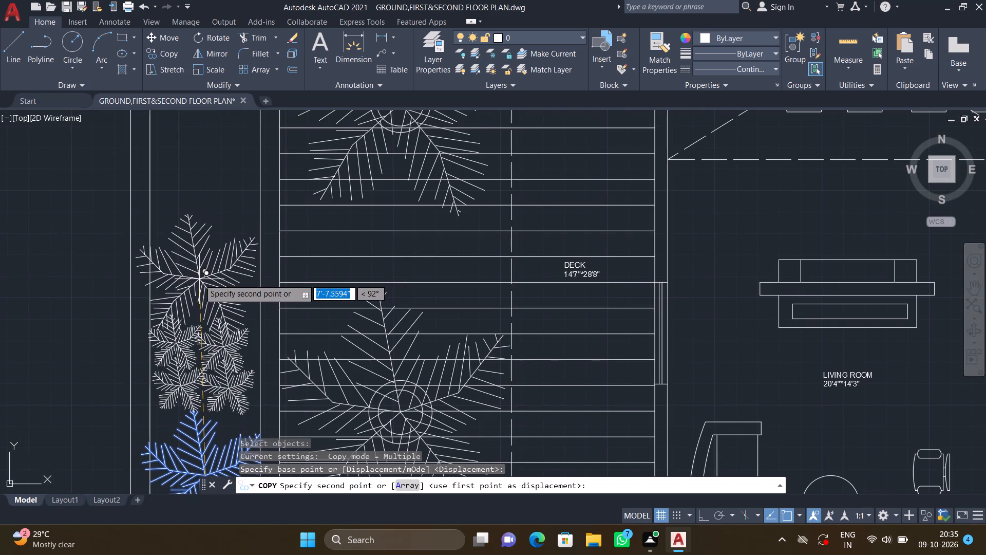
{"action": "left_click", "coordinate": [200, 284]}
{"action": "key", "text": "Return"}
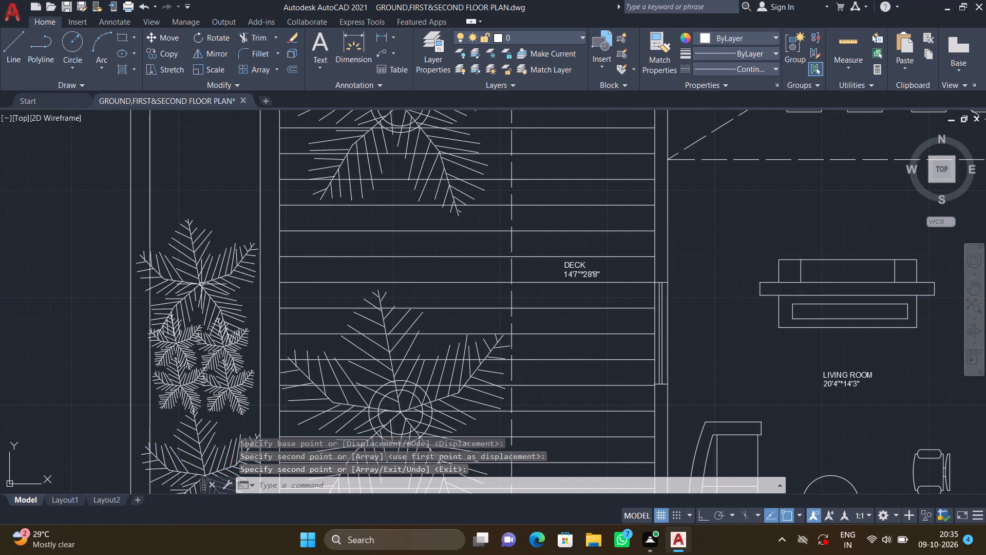
Copy the single small palm between the two large palms south of the cluster about 12'-8" north, overlapping the northernmost large palm's tip.
{"action": "scroll", "coordinate": [262, 292], "scroll_direction": "down", "scroll_amount": 2}
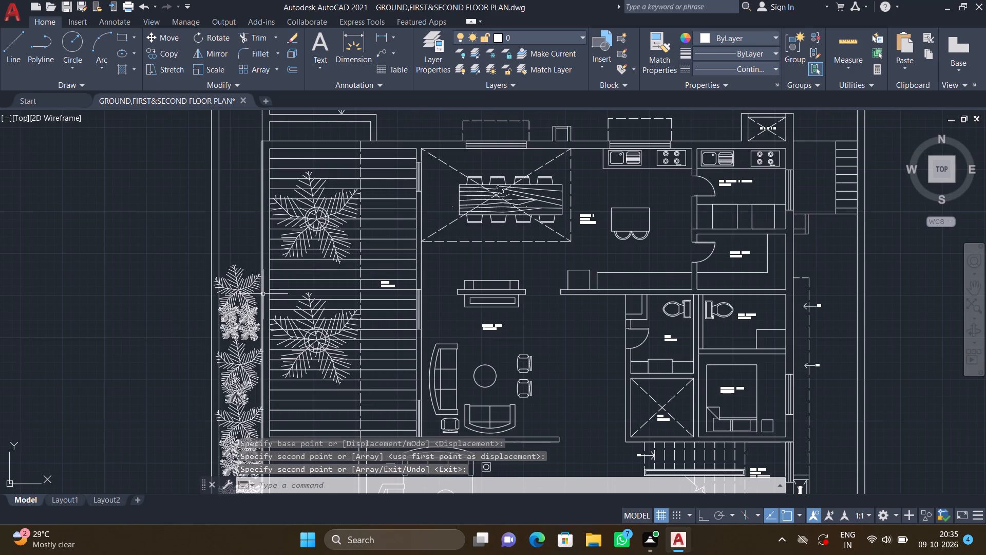
{"action": "scroll", "coordinate": [243, 274], "scroll_direction": "down", "scroll_amount": 3}
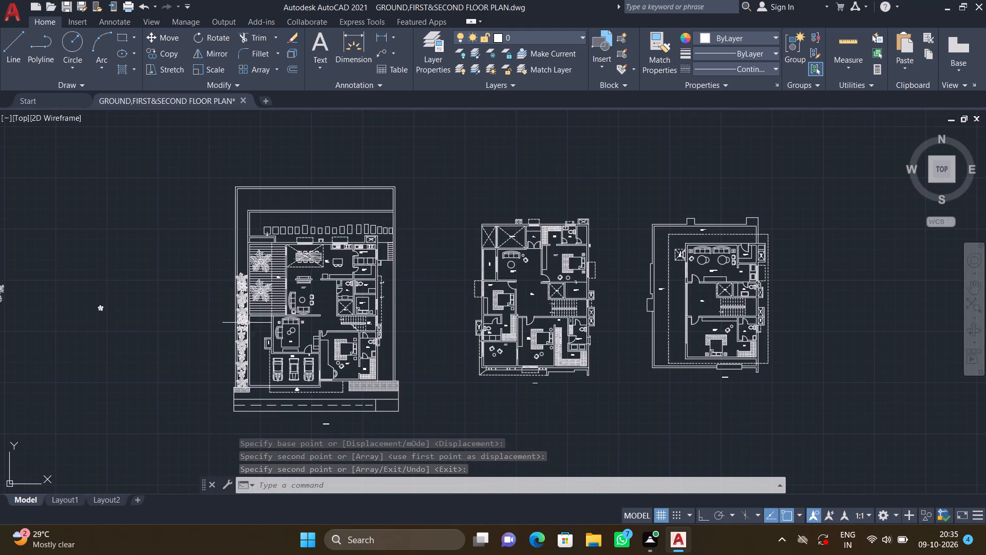
{"action": "middle_click_drag", "start_coordinate": [259, 334], "coordinate": [281, 320]}
{"action": "scroll", "coordinate": [255, 251], "scroll_direction": "up", "scroll_amount": 2}
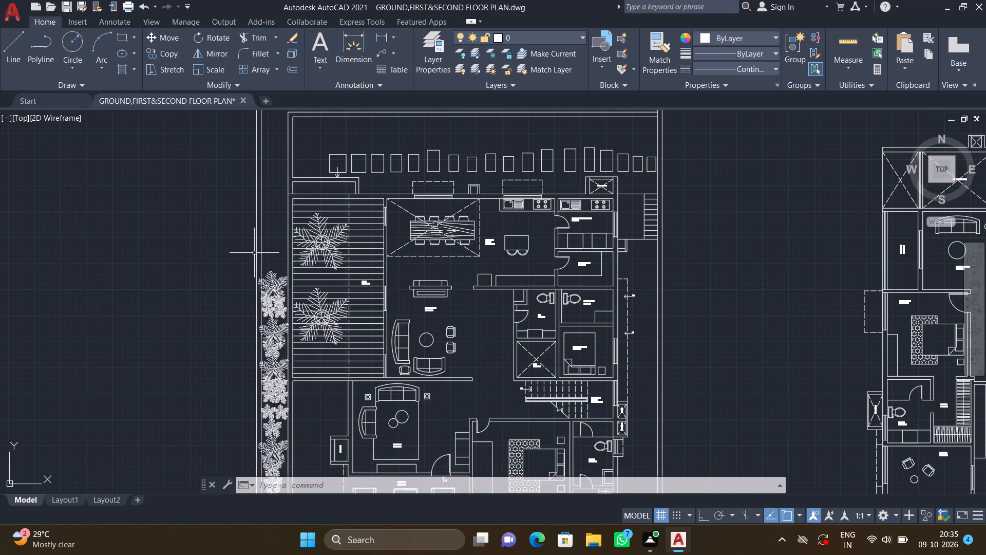
{"action": "middle_click_drag", "start_coordinate": [257, 259], "coordinate": [305, 318]}
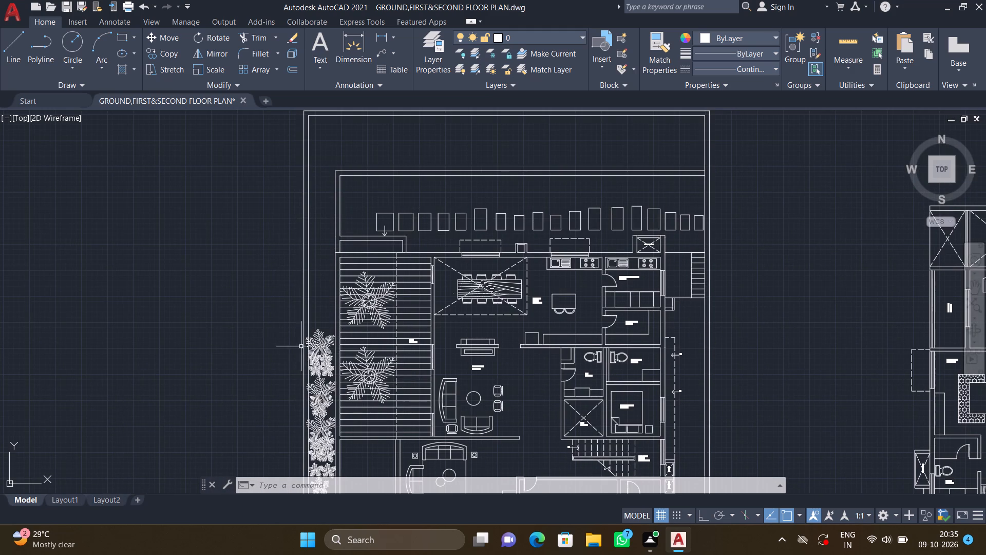
{"action": "middle_click_drag", "start_coordinate": [306, 384], "coordinate": [287, 333]}
{"action": "scroll", "coordinate": [310, 357], "scroll_direction": "up", "scroll_amount": 3}
{"action": "middle_click_drag", "start_coordinate": [299, 373], "coordinate": [286, 322]}
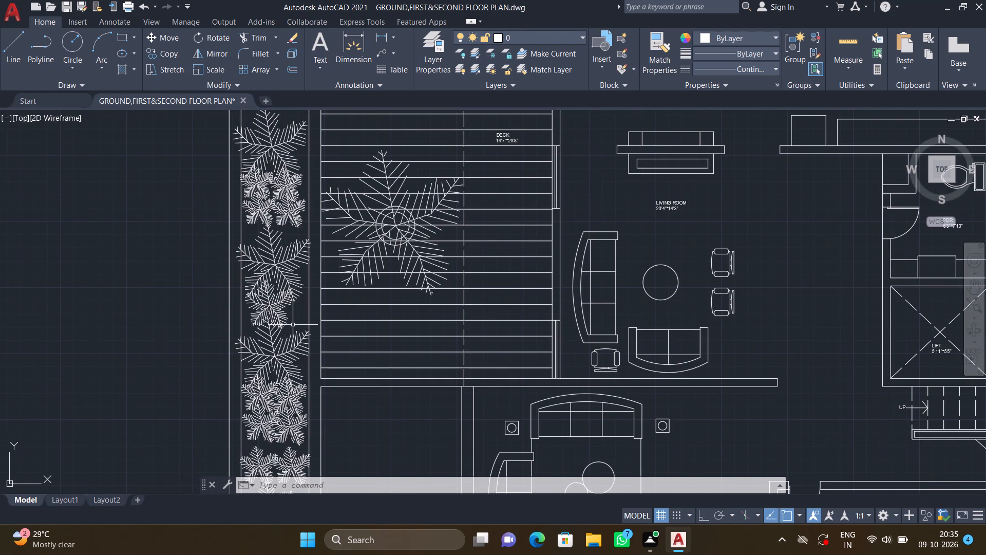
{"action": "key", "text": "c"}
{"action": "key", "text": "o"}
{"action": "key", "text": "Return"}
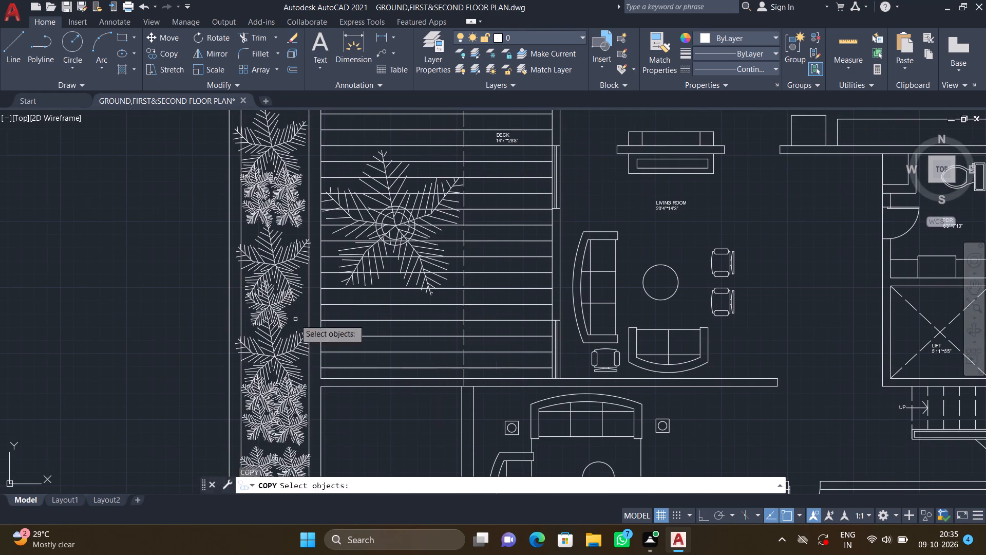
{"action": "left_click", "coordinate": [273, 307]}
{"action": "key", "text": "Return"}
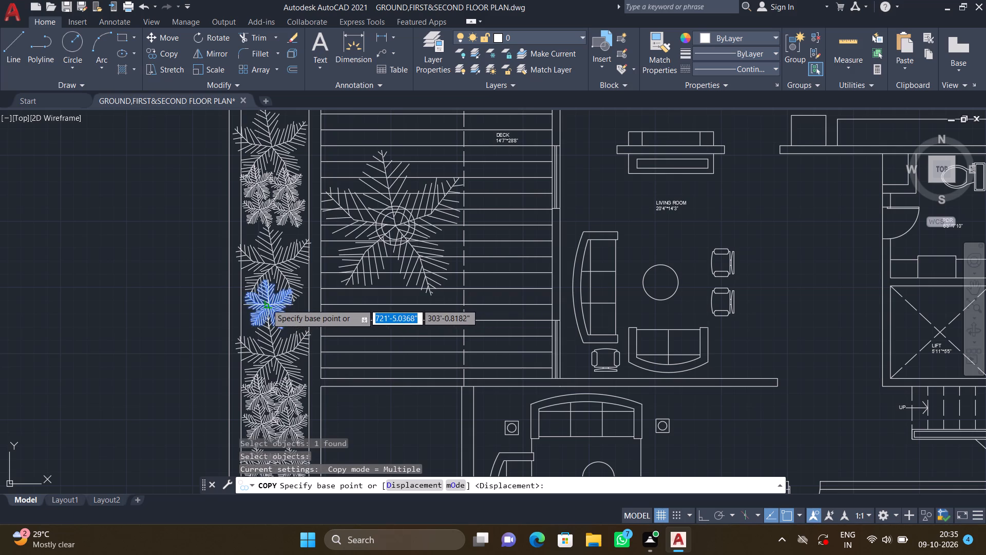
{"action": "left_click", "coordinate": [267, 304]}
{"action": "scroll", "coordinate": [276, 266], "scroll_direction": "down", "scroll_amount": 1}
{"action": "middle_click_drag", "start_coordinate": [268, 189], "coordinate": [271, 357]}
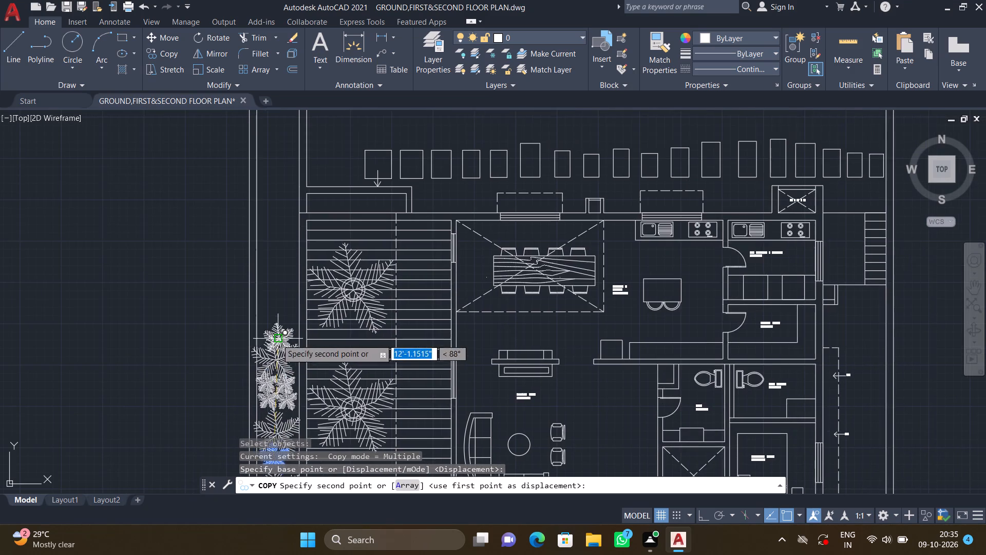
{"action": "scroll", "coordinate": [276, 332], "scroll_direction": "up", "scroll_amount": 4}
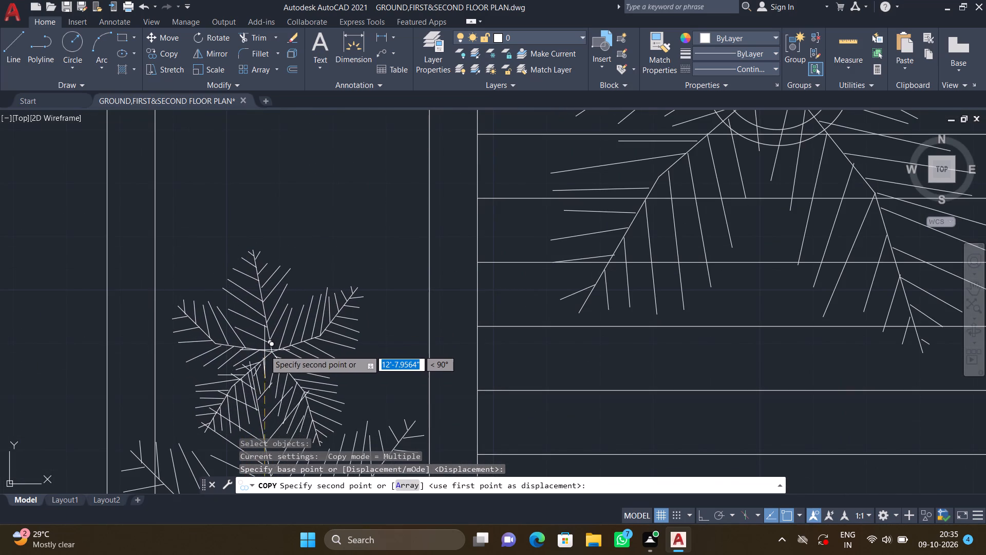
{"action": "double_click", "coordinate": [270, 350]}
{"action": "key", "text": "Return"}
Copy the two-by-two cluster's south-western palm about 8'-6" north and again about 2' east of that copy, forming a pair above the single small palm.
{"action": "scroll", "coordinate": [280, 348], "scroll_direction": "down", "scroll_amount": 4}
{"action": "middle_click_drag", "start_coordinate": [319, 375], "coordinate": [294, 334]}
{"action": "scroll", "coordinate": [298, 336], "scroll_direction": "down", "scroll_amount": 1}
{"action": "middle_click_drag", "start_coordinate": [281, 343], "coordinate": [275, 319]}
{"action": "scroll", "coordinate": [281, 363], "scroll_direction": "up", "scroll_amount": 2}
{"action": "scroll", "coordinate": [268, 321], "scroll_direction": "up", "scroll_amount": 2}
{"action": "key", "text": "c"}
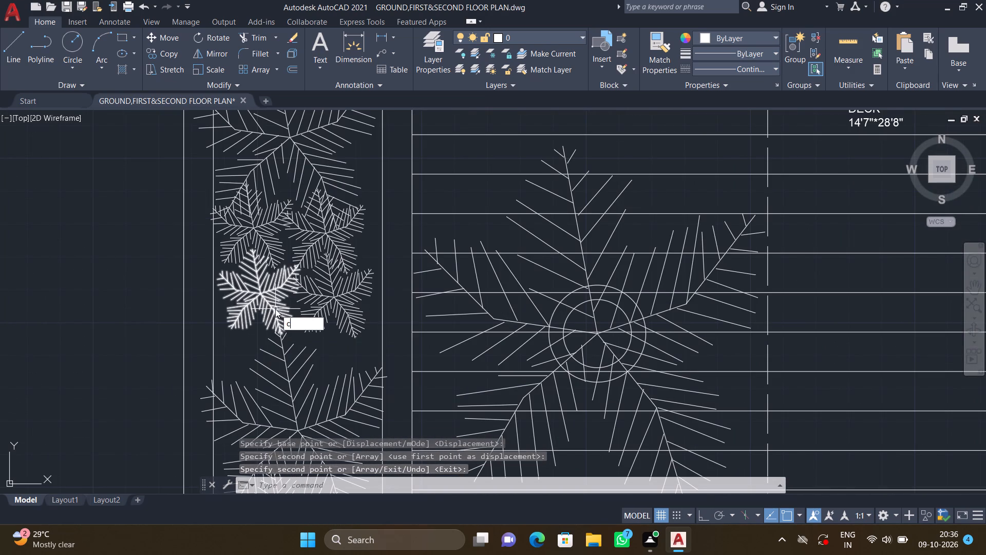
{"action": "key", "text": "o"}
{"action": "key", "text": "Return"}
{"action": "left_click", "coordinate": [259, 298]}
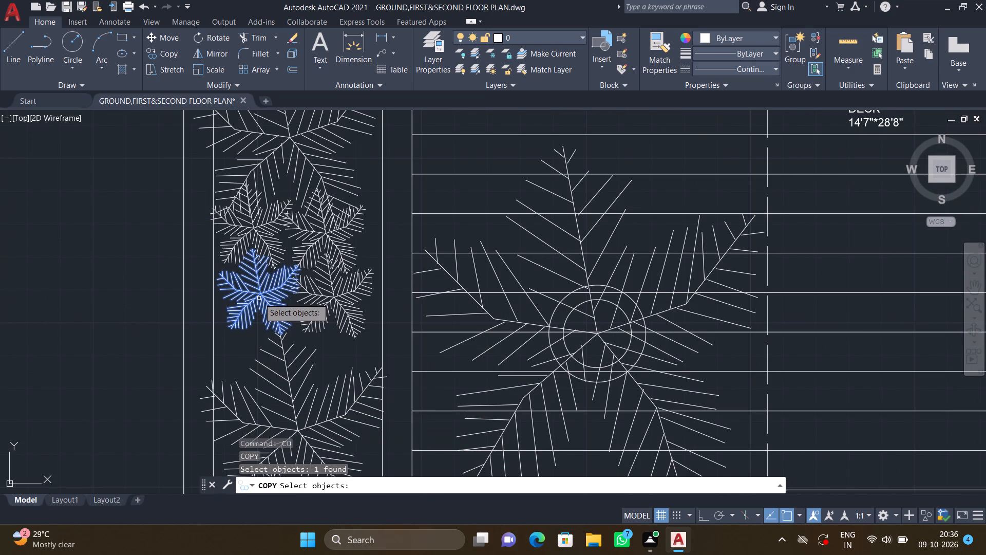
{"action": "key", "text": "Return"}
{"action": "left_click", "coordinate": [260, 293]}
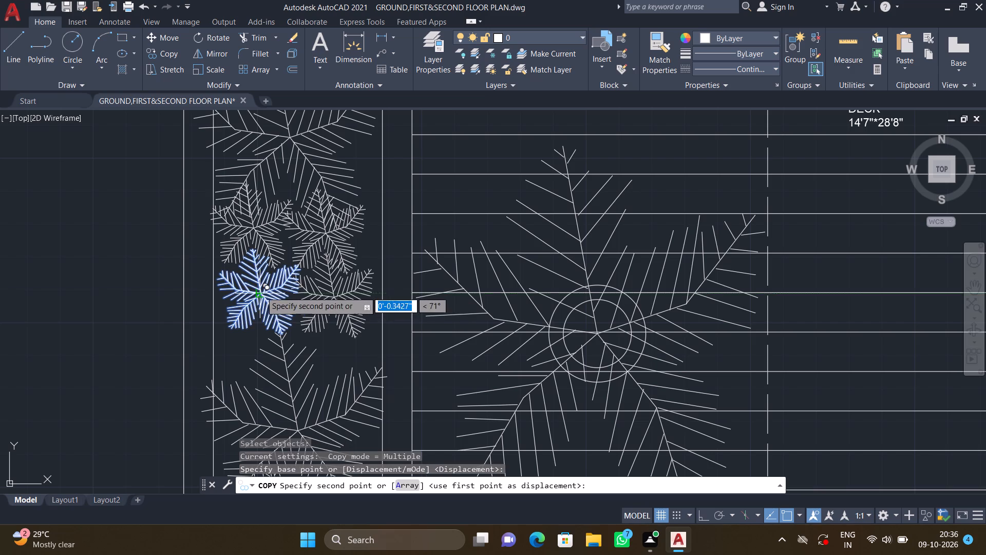
{"action": "middle_click_drag", "start_coordinate": [283, 202], "coordinate": [293, 394]}
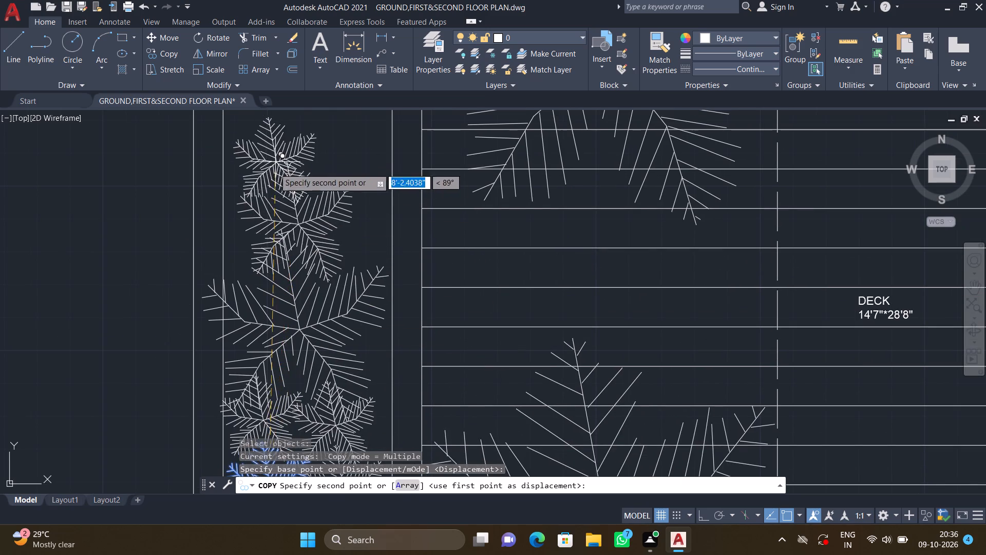
{"action": "middle_click_drag", "start_coordinate": [272, 193], "coordinate": [278, 290]}
{"action": "scroll", "coordinate": [272, 250], "scroll_direction": "up", "scroll_amount": 2}
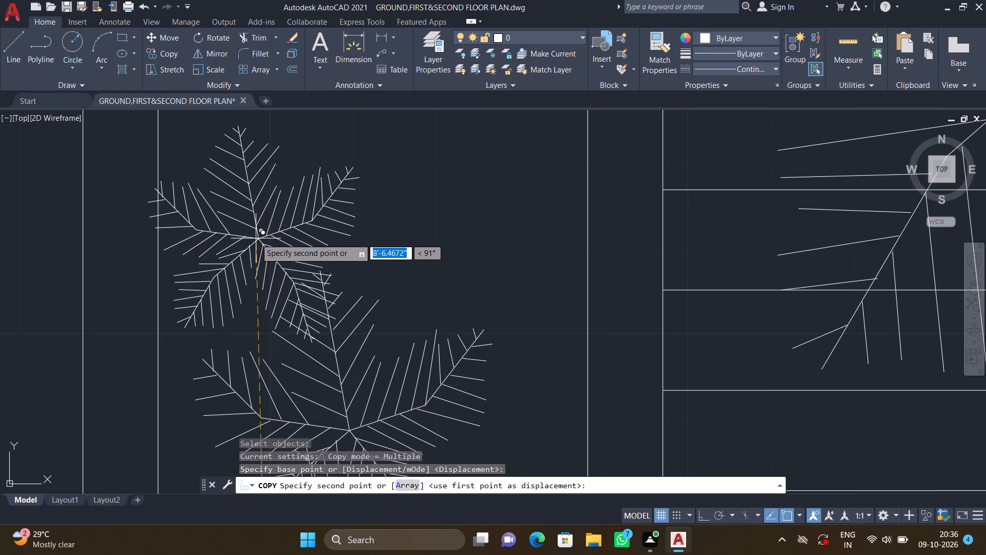
{"action": "left_click", "coordinate": [256, 238]}
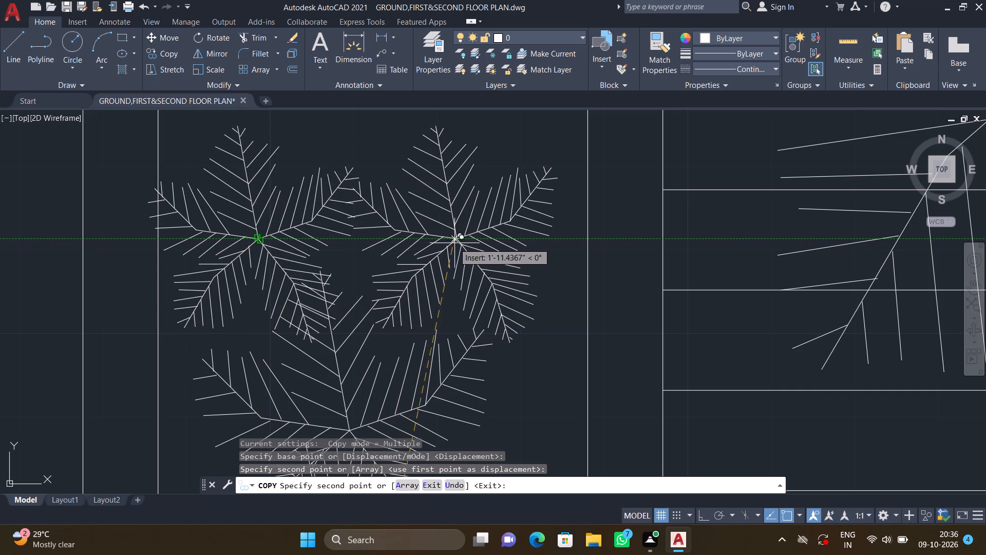
{"action": "left_click", "coordinate": [463, 245]}
{"action": "key", "text": "Return"}
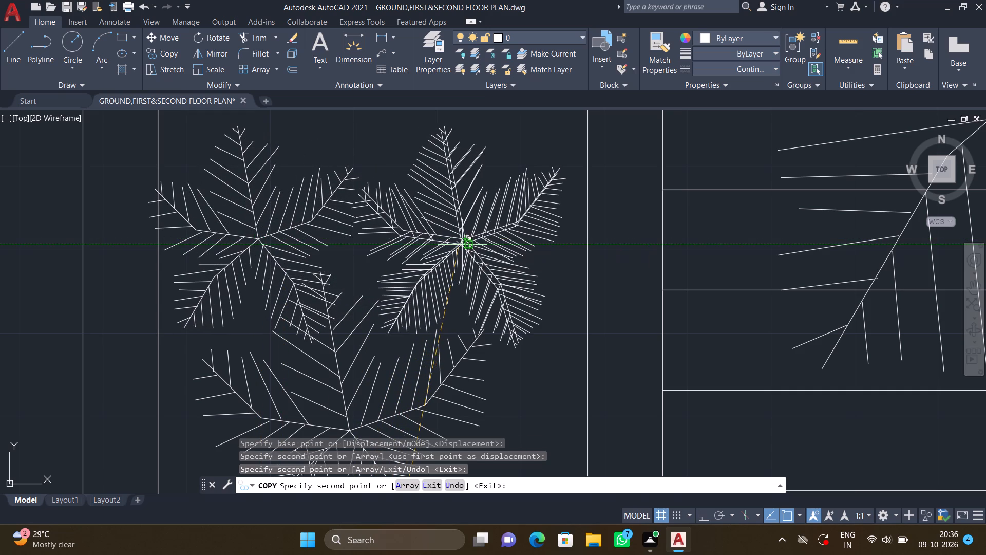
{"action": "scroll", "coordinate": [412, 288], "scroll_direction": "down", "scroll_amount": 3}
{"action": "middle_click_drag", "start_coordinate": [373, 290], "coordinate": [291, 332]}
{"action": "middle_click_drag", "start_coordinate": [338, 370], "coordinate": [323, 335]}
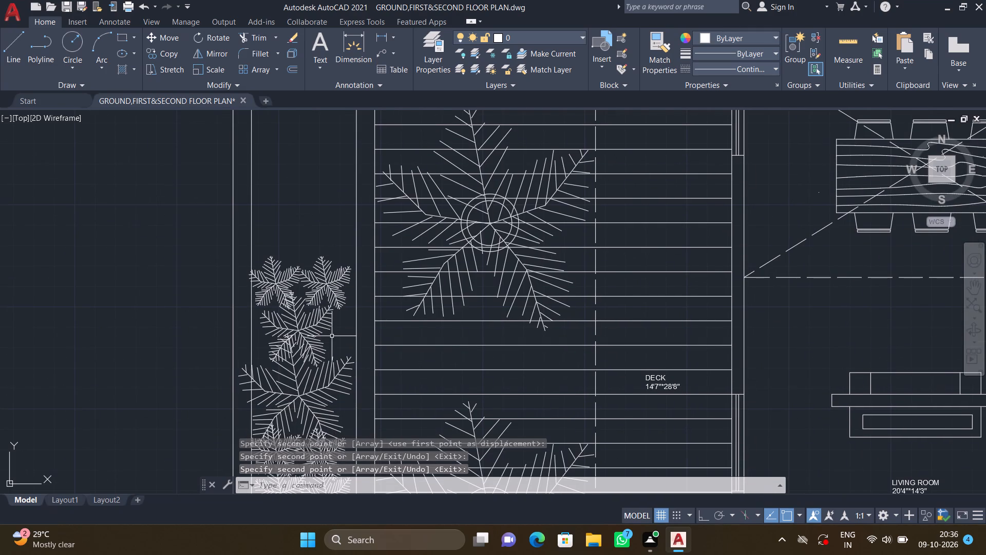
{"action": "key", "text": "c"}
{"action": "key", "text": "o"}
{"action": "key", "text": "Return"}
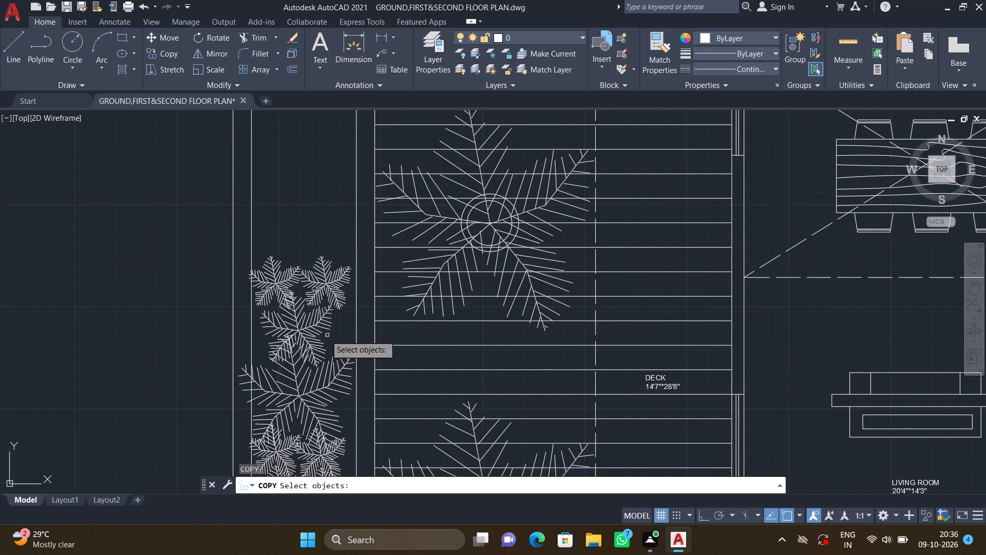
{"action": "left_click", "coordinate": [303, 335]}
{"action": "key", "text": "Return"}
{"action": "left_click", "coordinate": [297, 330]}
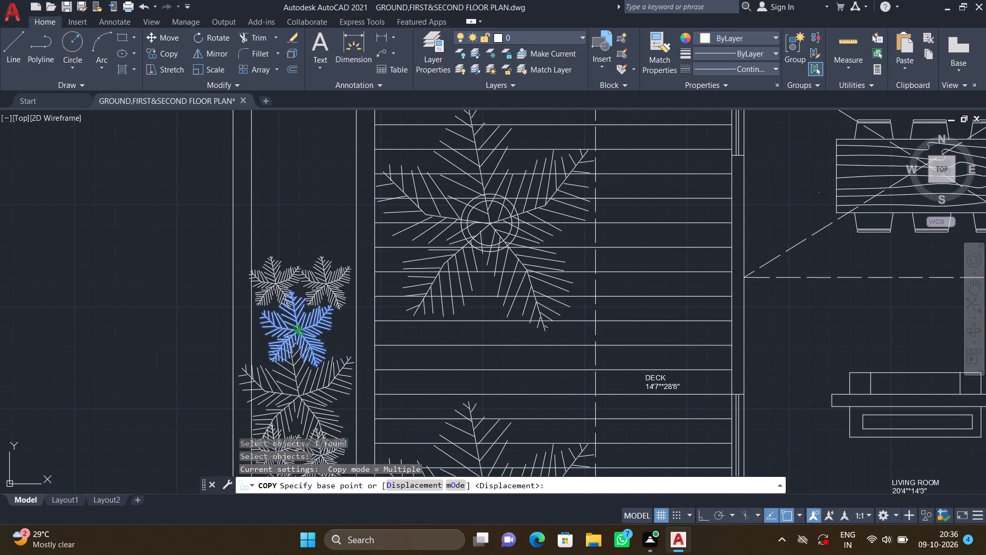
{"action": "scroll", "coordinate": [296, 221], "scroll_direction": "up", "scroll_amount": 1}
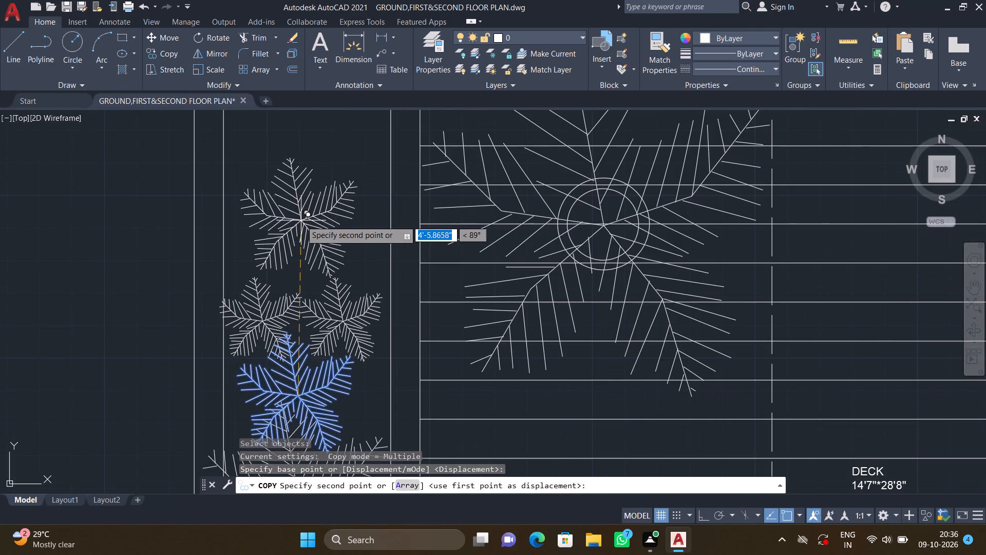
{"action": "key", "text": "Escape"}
Copy the northernmost large palm about 6'-11" north, just above the new pair of small palms.
{"action": "middle_click_drag", "start_coordinate": [315, 337], "coordinate": [296, 280]}
{"action": "scroll", "coordinate": [298, 276], "scroll_direction": "down", "scroll_amount": 2}
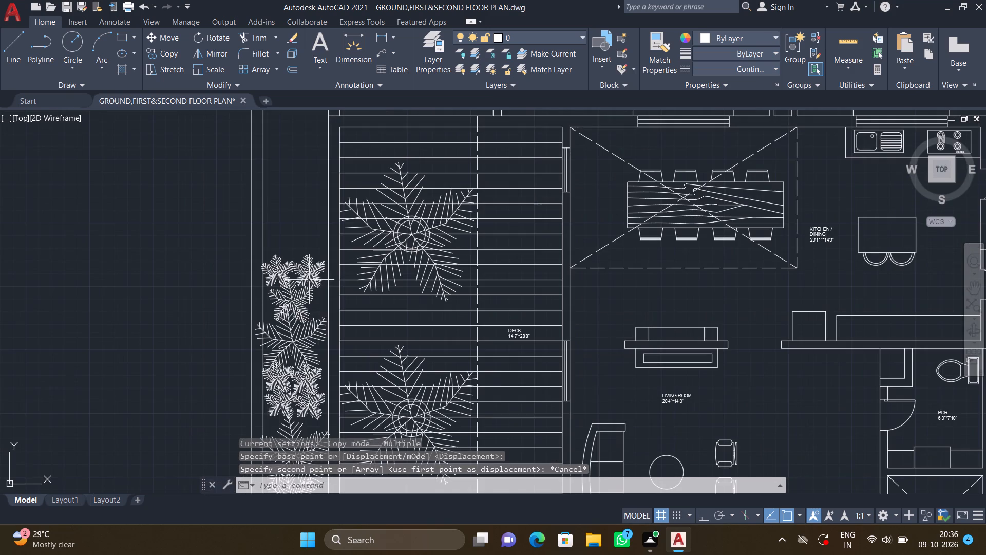
{"action": "scroll", "coordinate": [301, 346], "scroll_direction": "up", "scroll_amount": 2}
{"action": "key", "text": "c"}
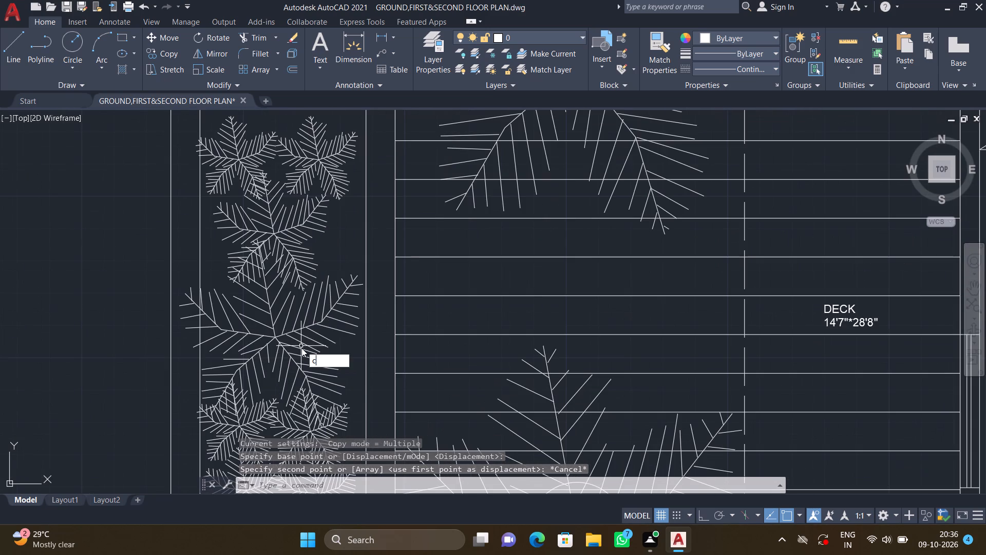
{"action": "key", "text": "o"}
{"action": "key", "text": "Return"}
{"action": "left_click", "coordinate": [289, 346]}
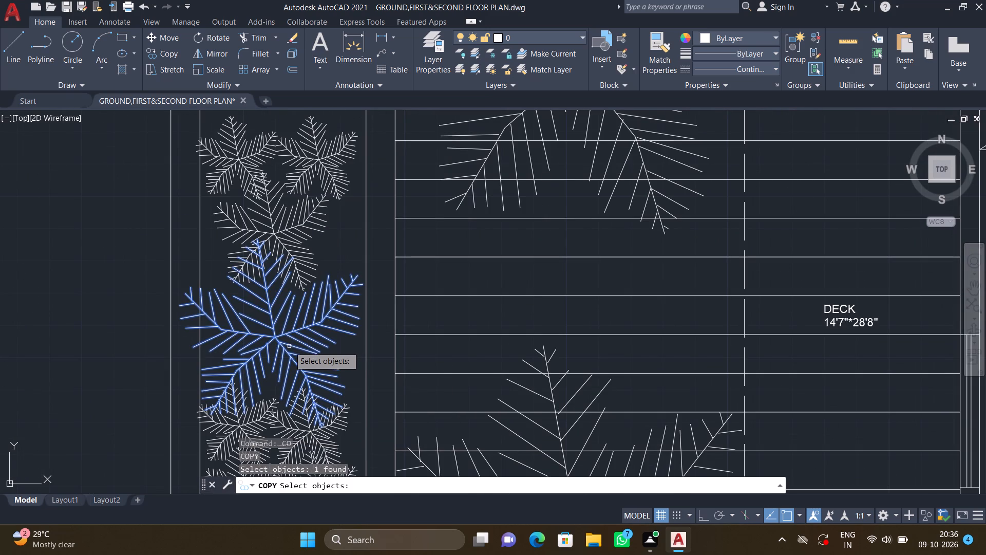
{"action": "key", "text": "Return"}
{"action": "left_click", "coordinate": [274, 339]}
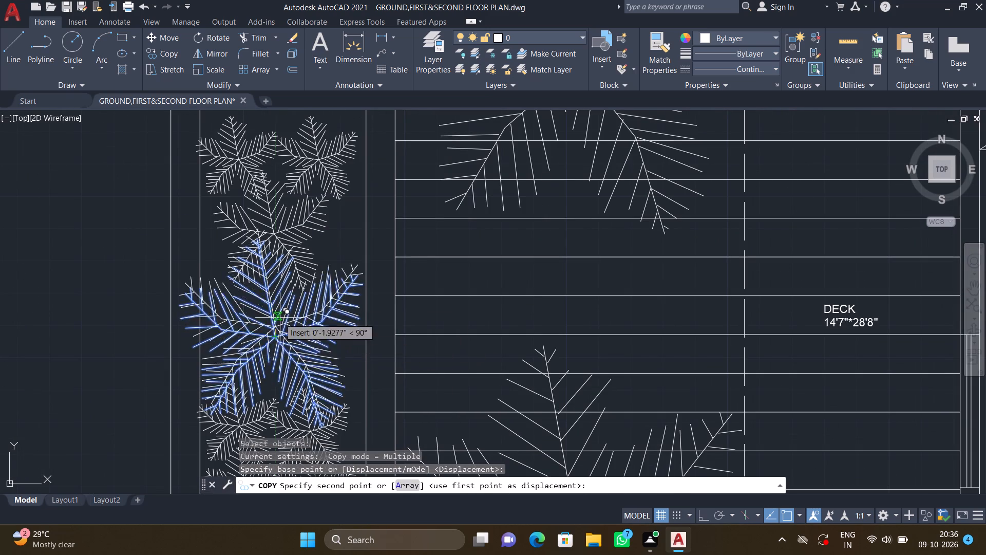
{"action": "middle_click_drag", "start_coordinate": [296, 264], "coordinate": [318, 476]}
{"action": "scroll", "coordinate": [318, 443], "scroll_direction": "down", "scroll_amount": 1}
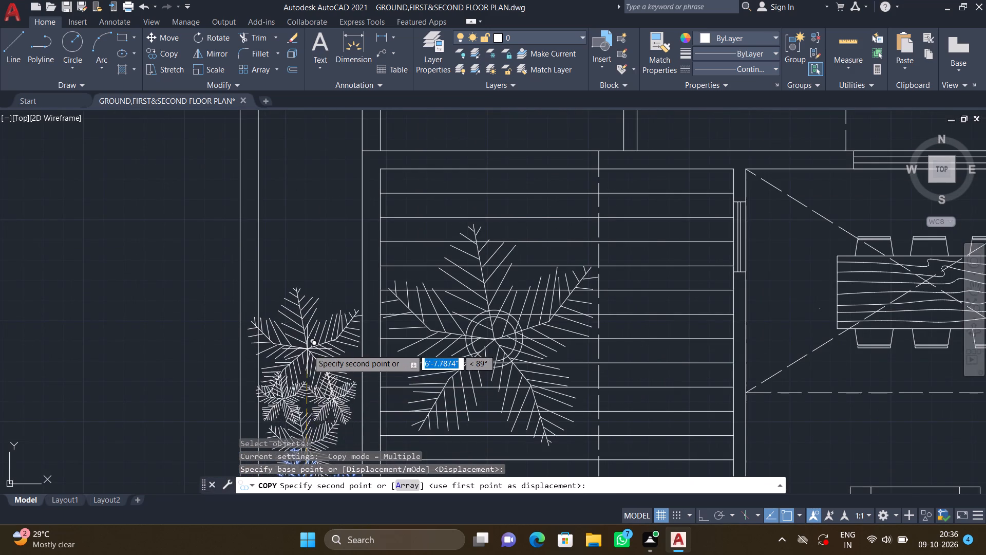
{"action": "scroll", "coordinate": [309, 349], "scroll_direction": "up", "scroll_amount": 1}
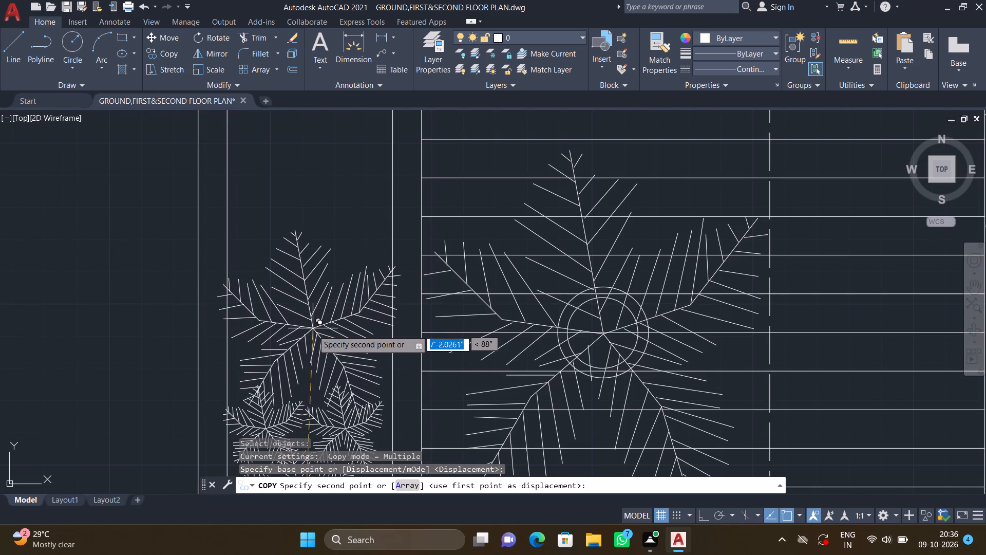
{"action": "left_click", "coordinate": [312, 339]}
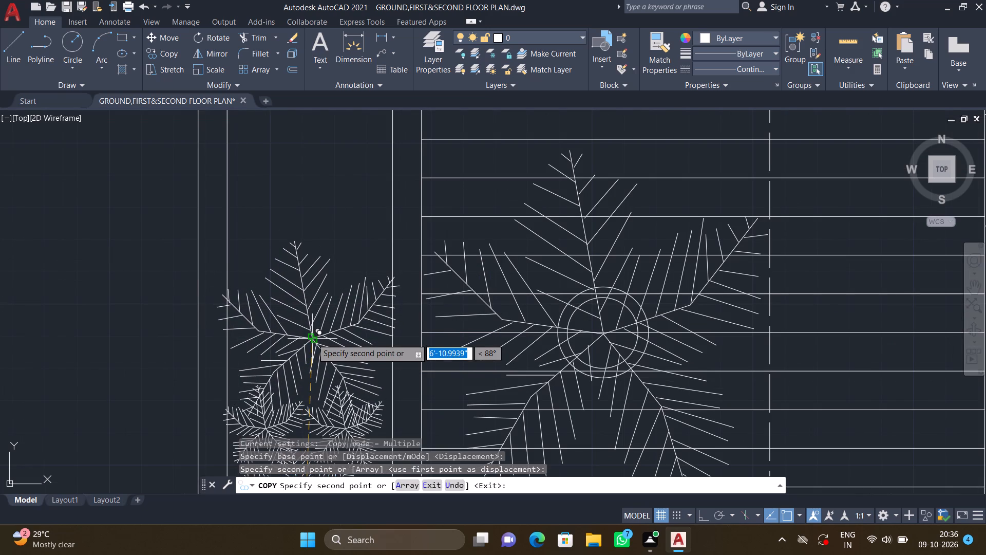
{"action": "key", "text": "Return"}
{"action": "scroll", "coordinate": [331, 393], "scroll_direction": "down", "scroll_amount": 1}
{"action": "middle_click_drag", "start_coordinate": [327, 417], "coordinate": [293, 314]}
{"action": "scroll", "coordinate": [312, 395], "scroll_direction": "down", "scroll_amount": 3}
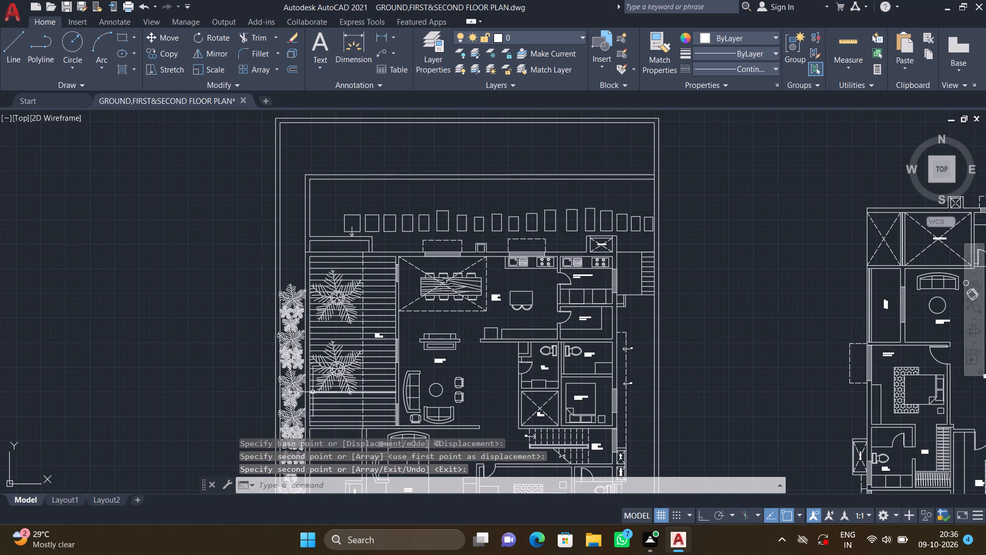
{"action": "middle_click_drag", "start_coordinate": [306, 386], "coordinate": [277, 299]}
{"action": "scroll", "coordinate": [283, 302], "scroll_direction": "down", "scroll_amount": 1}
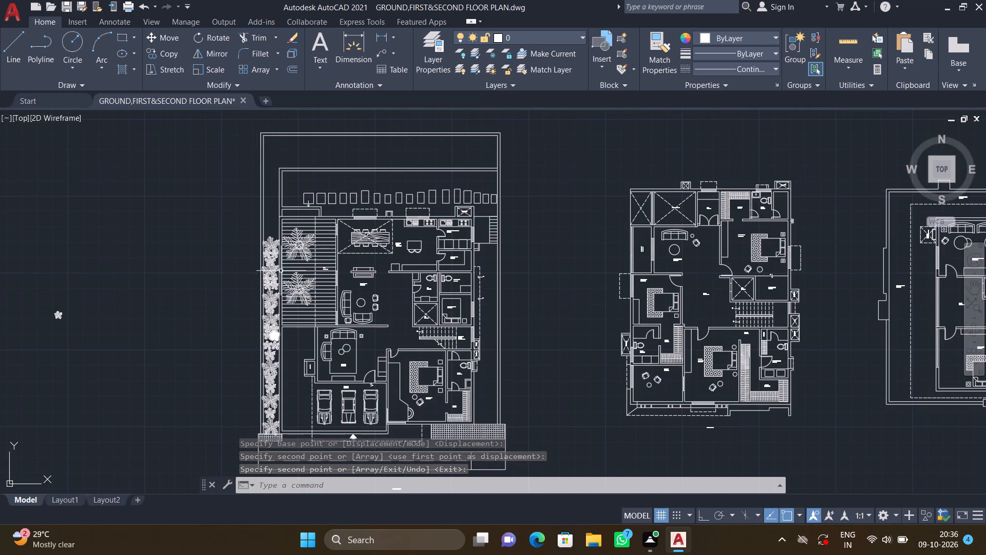
Copy the single small palm south of the northernmost pair about 7'-5" north, overlapping the northernmost large palm's tip.
{"action": "scroll", "coordinate": [271, 277], "scroll_direction": "up", "scroll_amount": 3}
{"action": "middle_click_drag", "start_coordinate": [273, 296], "coordinate": [296, 358]}
{"action": "scroll", "coordinate": [277, 248], "scroll_direction": "up", "scroll_amount": 2}
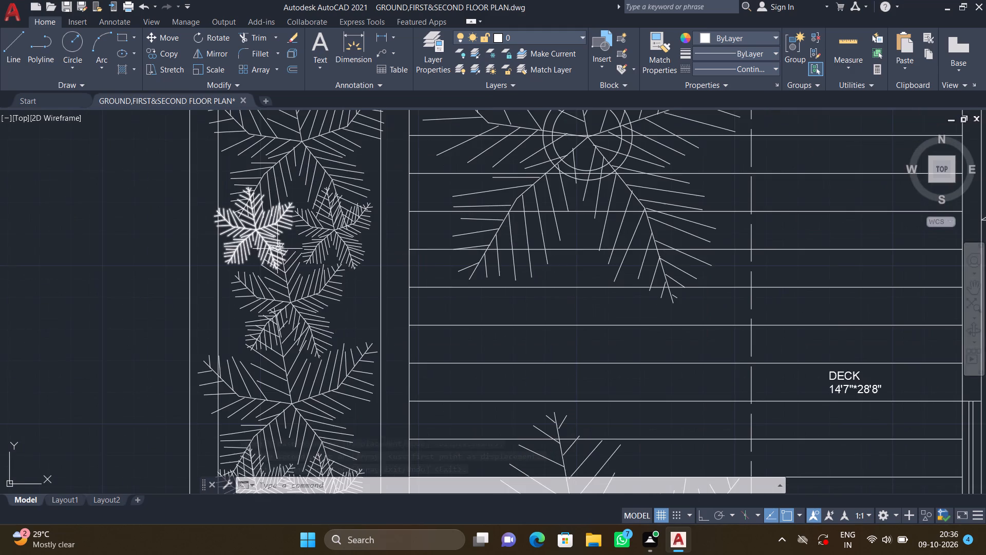
{"action": "middle_click_drag", "start_coordinate": [283, 273], "coordinate": [296, 383]}
{"action": "key", "text": "c"}
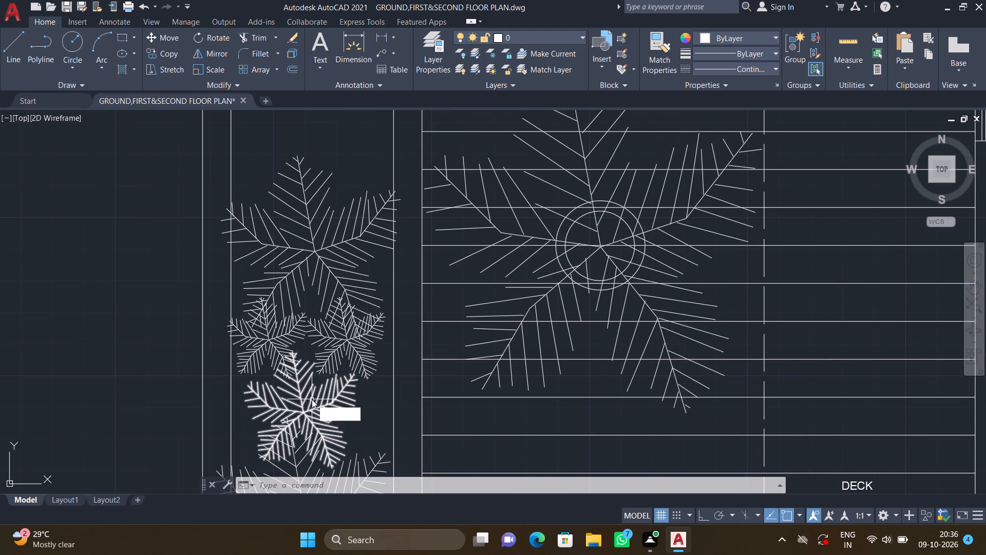
{"action": "key", "text": "o"}
{"action": "key", "text": "Return"}
{"action": "left_click", "coordinate": [306, 408]}
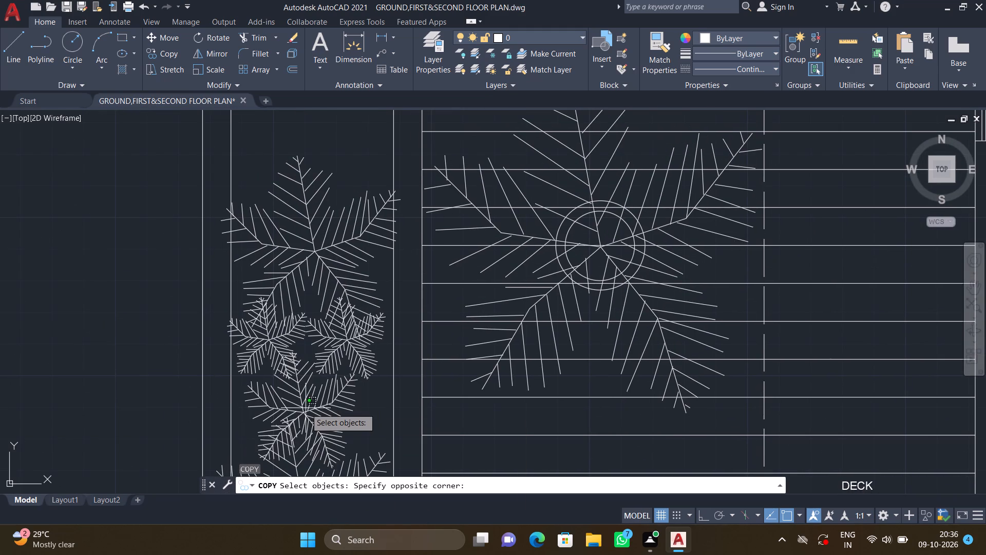
{"action": "left_click", "coordinate": [302, 416]}
{"action": "key", "text": "Return"}
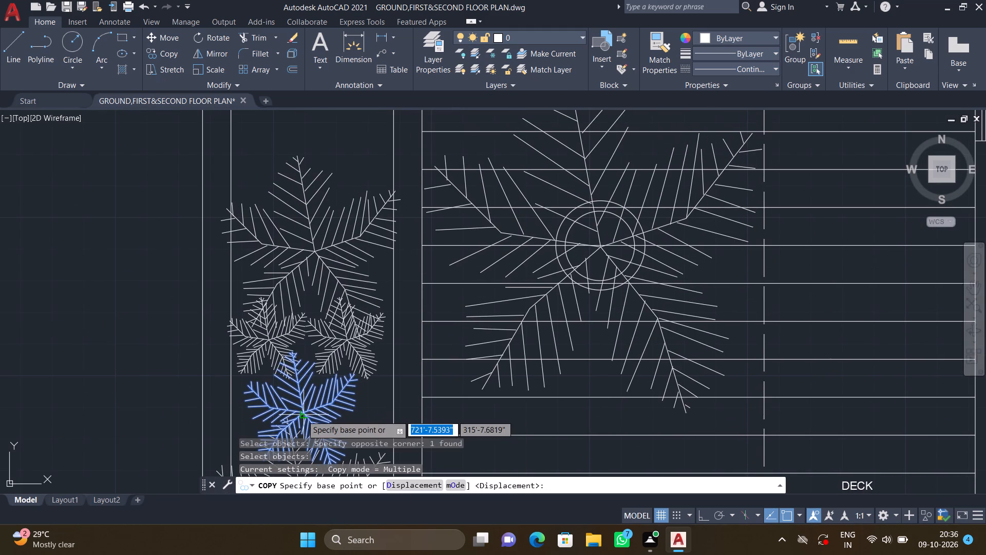
{"action": "left_click", "coordinate": [302, 413]}
{"action": "scroll", "coordinate": [310, 348], "scroll_direction": "down", "scroll_amount": 2}
{"action": "middle_click_drag", "start_coordinate": [302, 247], "coordinate": [293, 324]}
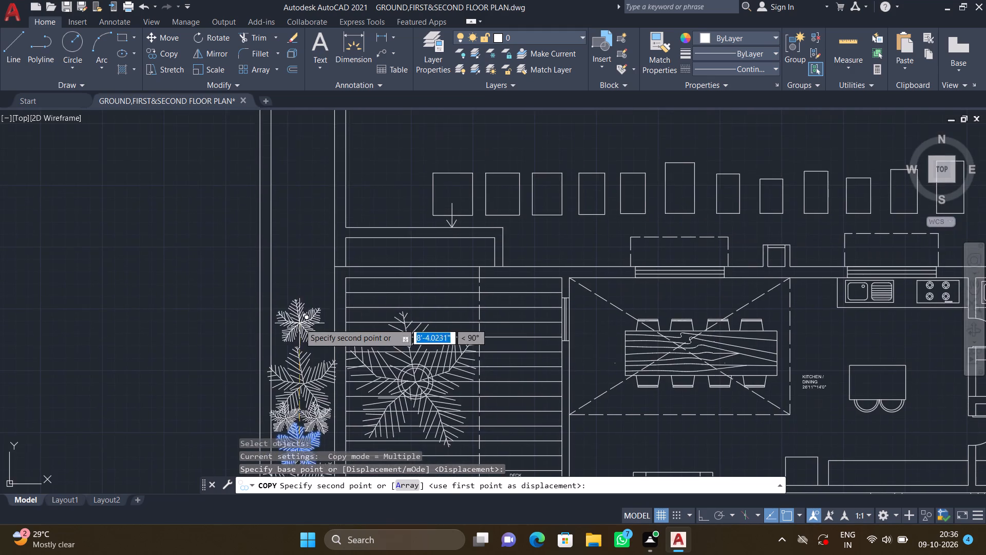
{"action": "scroll", "coordinate": [304, 323], "scroll_direction": "up", "scroll_amount": 2}
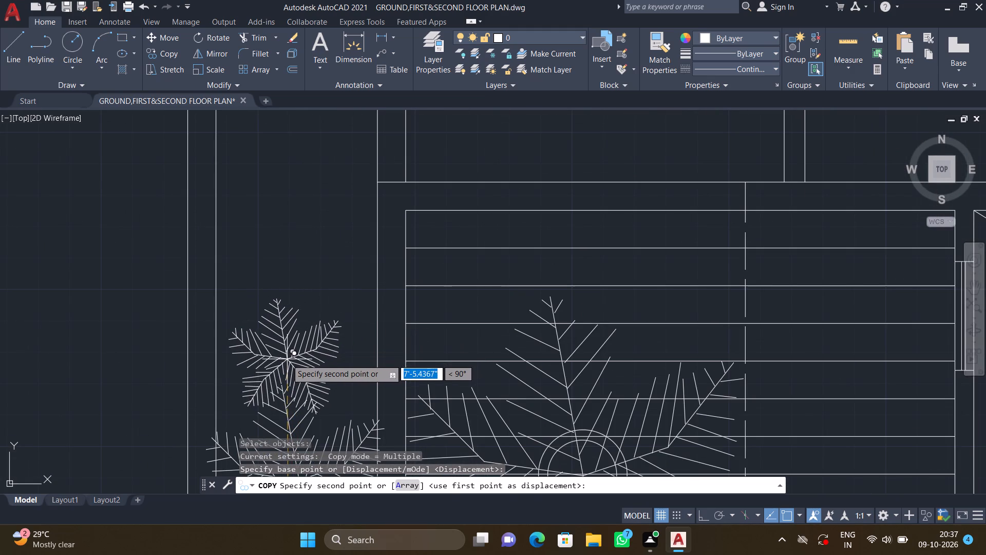
{"action": "left_click", "coordinate": [287, 360]}
{"action": "key", "text": "Return"}
Copy the northernmost pair's western small palm about 7'-7" north and again about 2' east of that copy, forming a pair above the northernmost single palm.
{"action": "scroll", "coordinate": [296, 351], "scroll_direction": "down", "scroll_amount": 1}
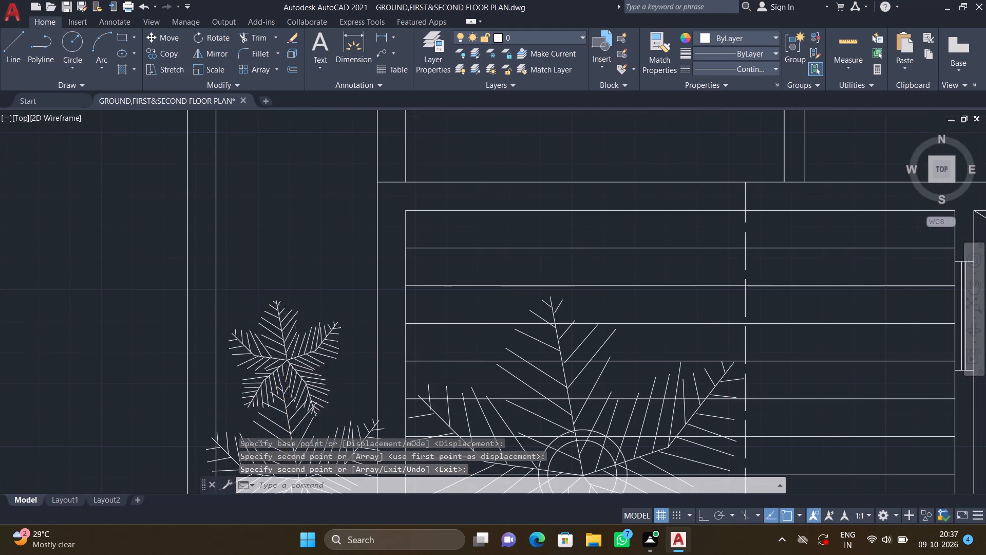
{"action": "scroll", "coordinate": [297, 350], "scroll_direction": "down", "scroll_amount": 2}
{"action": "middle_click_drag", "start_coordinate": [317, 400], "coordinate": [295, 371]}
{"action": "middle_click_drag", "start_coordinate": [269, 368], "coordinate": [260, 327]}
{"action": "scroll", "coordinate": [258, 328], "scroll_direction": "up", "scroll_amount": 2}
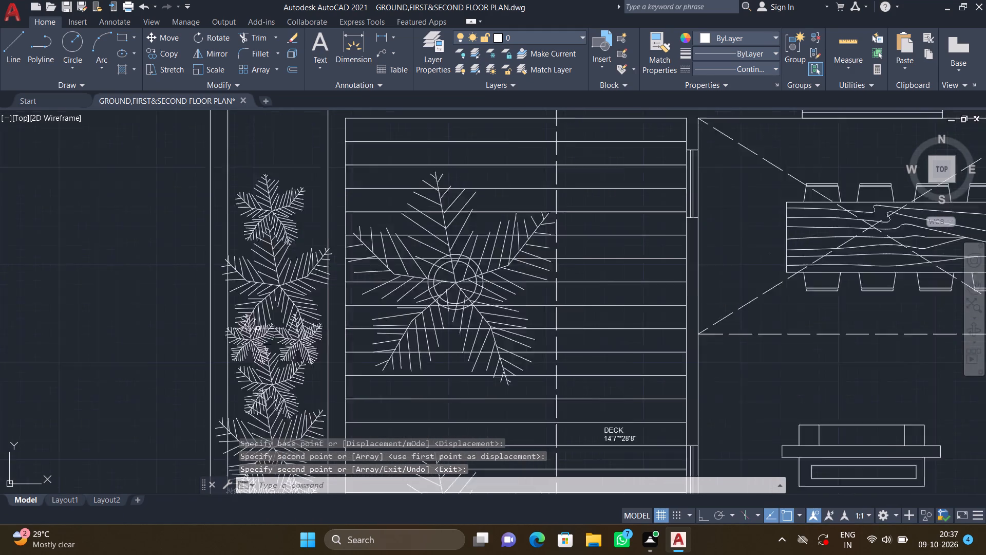
{"action": "scroll", "coordinate": [258, 328], "scroll_direction": "up", "scroll_amount": 1}
{"action": "type", "text": "co"}
{"action": "key", "text": "Return"}
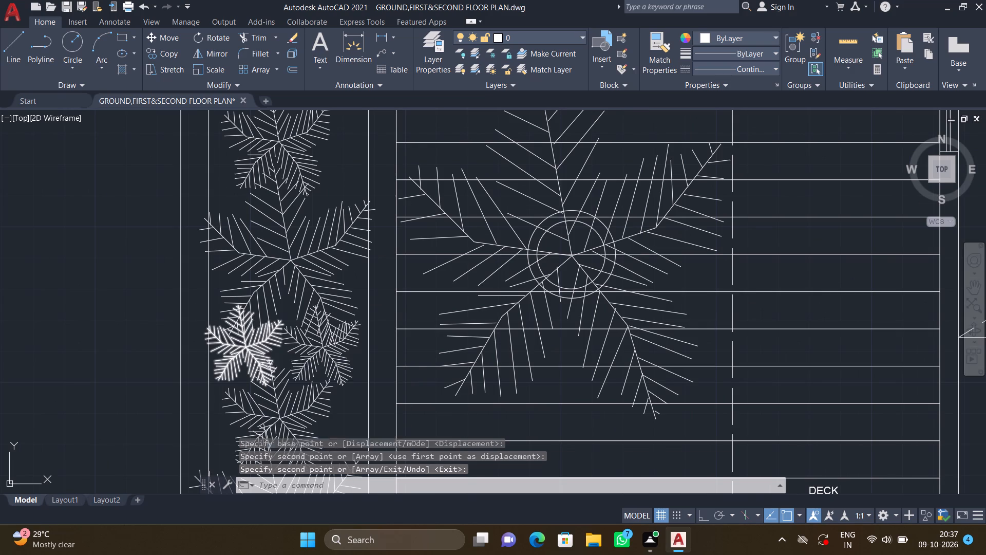
{"action": "left_click", "coordinate": [256, 344]}
{"action": "key", "text": "Return"}
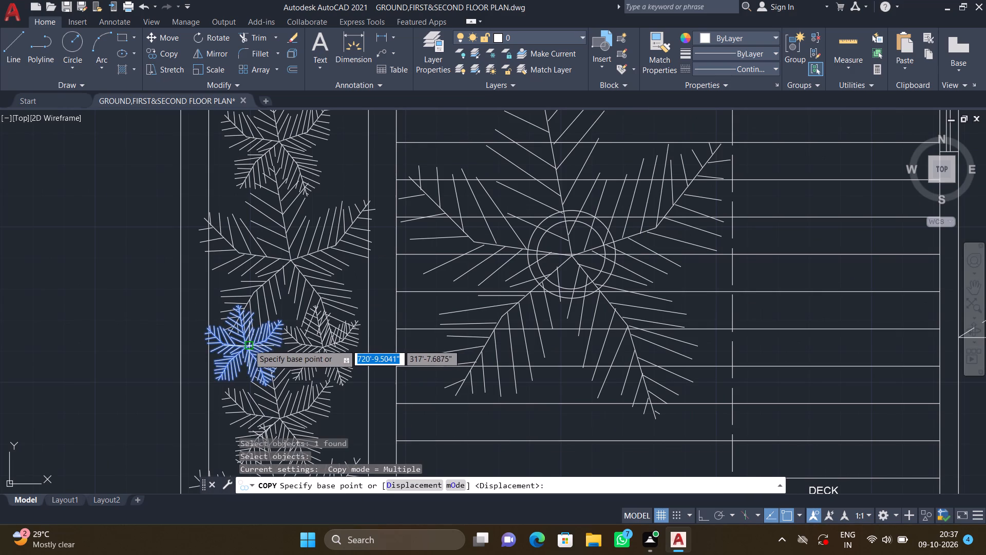
{"action": "left_click", "coordinate": [245, 344]}
{"action": "scroll", "coordinate": [250, 325], "scroll_direction": "down", "scroll_amount": 2}
{"action": "middle_click_drag", "start_coordinate": [279, 228], "coordinate": [258, 313]}
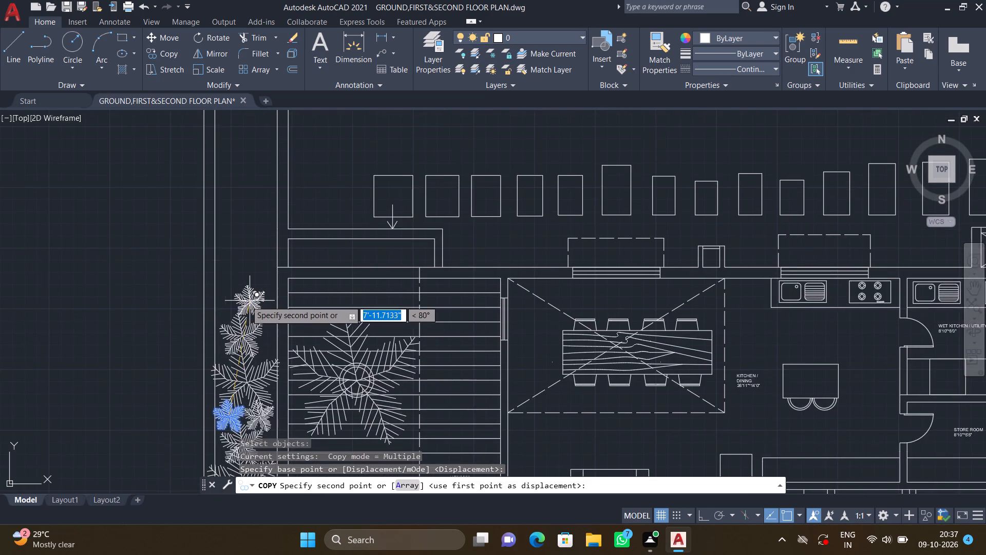
{"action": "scroll", "coordinate": [235, 301], "scroll_direction": "up", "scroll_amount": 4}
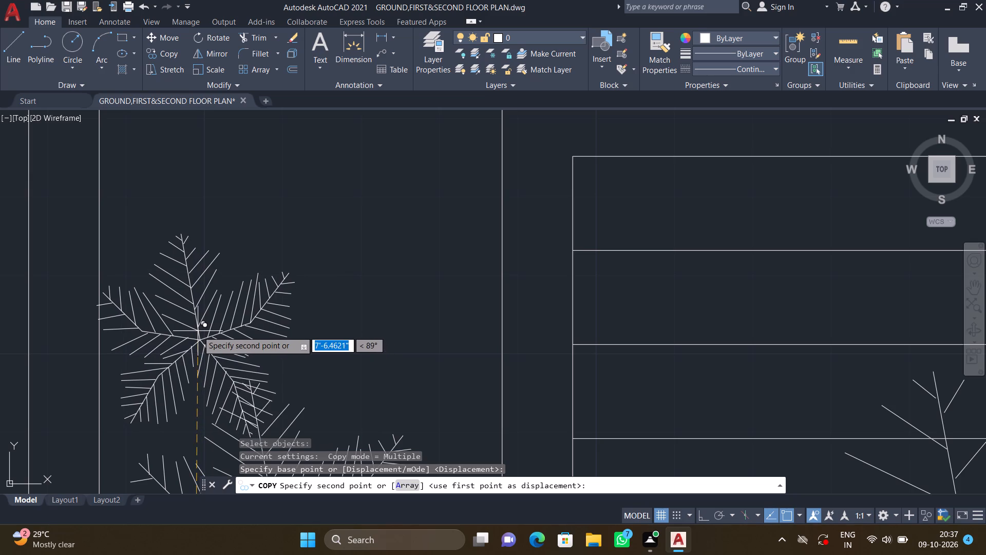
{"action": "left_click", "coordinate": [200, 322]}
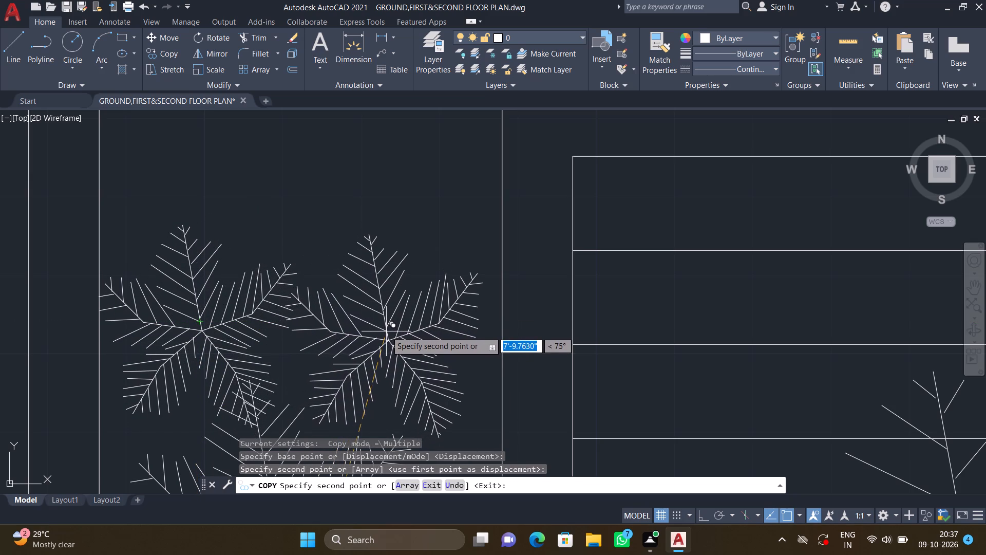
{"action": "left_click", "coordinate": [386, 331]}
{"action": "key", "text": "Return"}
Copy the large palm just south of the two-by-two cluster about 22'-3" north, just above the northernmost pair of small palms.
{"action": "scroll", "coordinate": [337, 364], "scroll_direction": "down", "scroll_amount": 3}
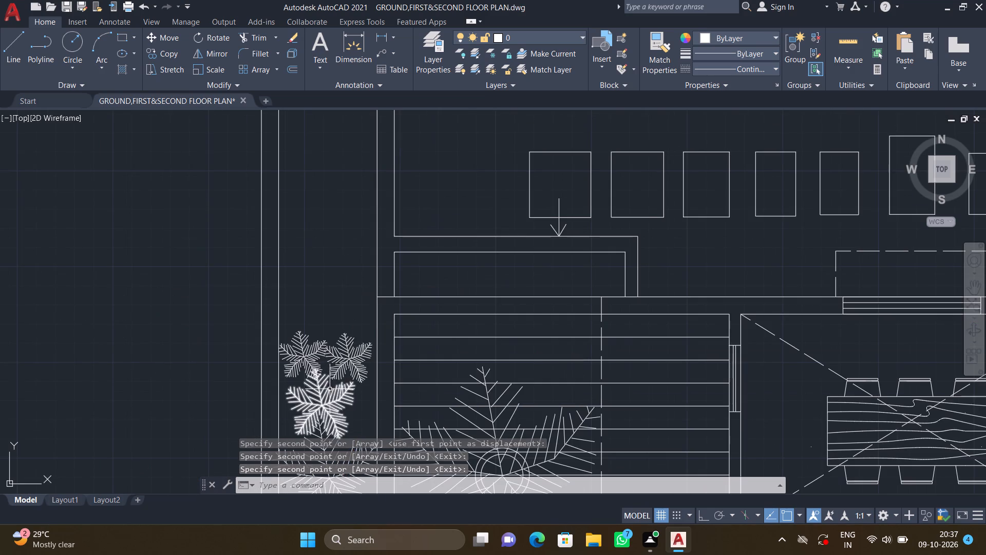
{"action": "scroll", "coordinate": [294, 310], "scroll_direction": "down", "scroll_amount": 1}
{"action": "middle_click_drag", "start_coordinate": [314, 396], "coordinate": [288, 309]}
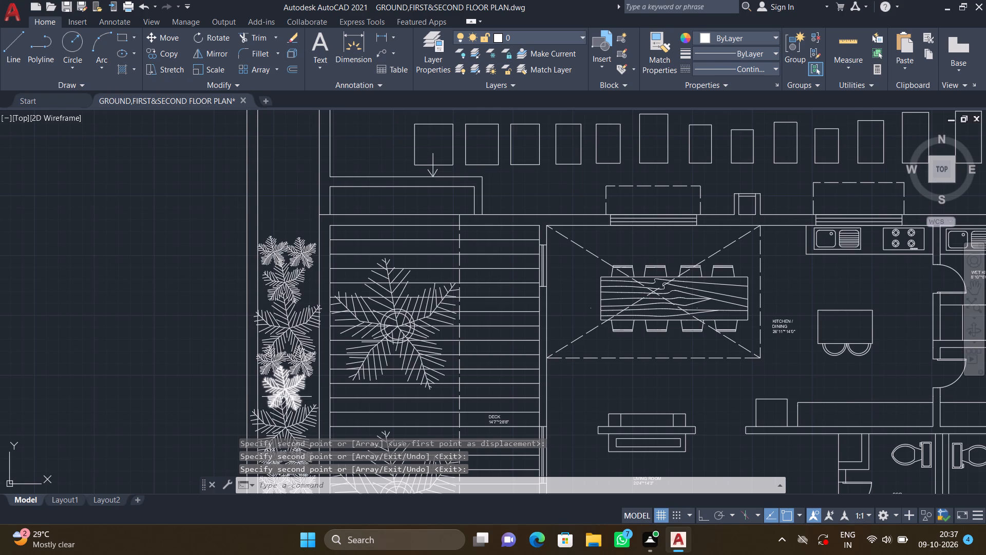
{"action": "middle_click_drag", "start_coordinate": [291, 397], "coordinate": [260, 294]}
{"action": "middle_click_drag", "start_coordinate": [270, 363], "coordinate": [270, 335]}
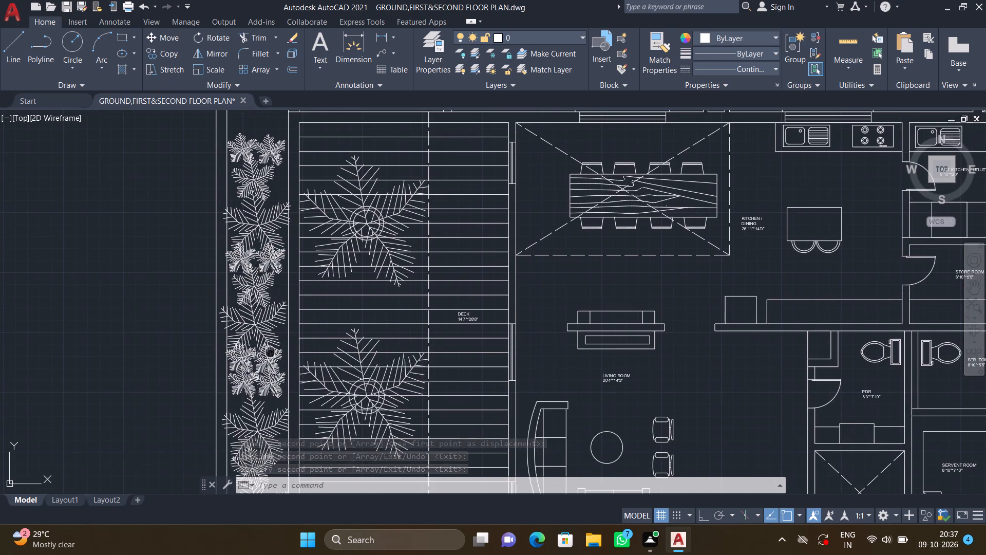
{"action": "middle_click_drag", "start_coordinate": [270, 335], "coordinate": [267, 301]}
{"action": "scroll", "coordinate": [262, 361], "scroll_direction": "up", "scroll_amount": 2}
{"action": "type", "text": "co"}
{"action": "key", "text": "Return"}
{"action": "double_click", "coordinate": [254, 367]}
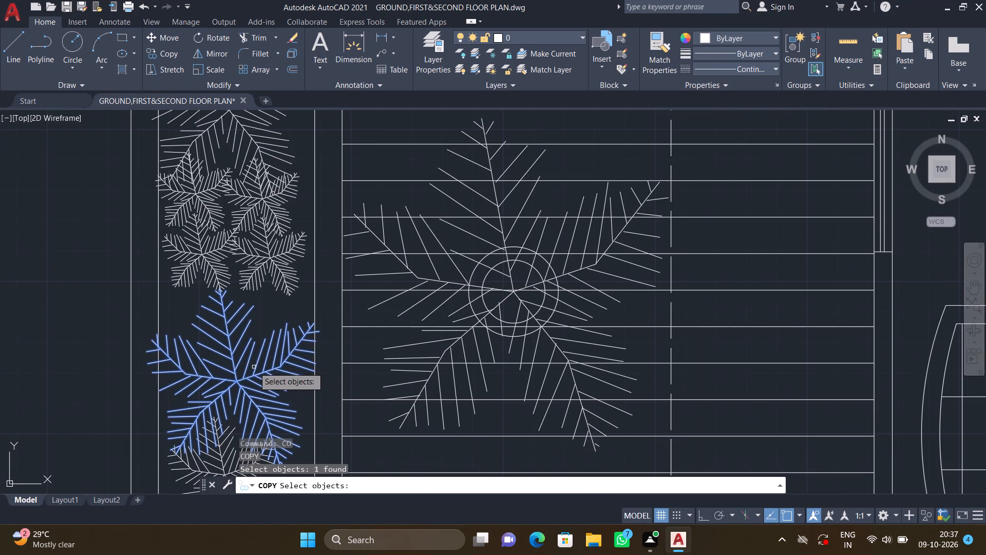
{"action": "key", "text": "Return"}
{"action": "left_click", "coordinate": [233, 380]}
{"action": "scroll", "coordinate": [237, 364], "scroll_direction": "down", "scroll_amount": 2}
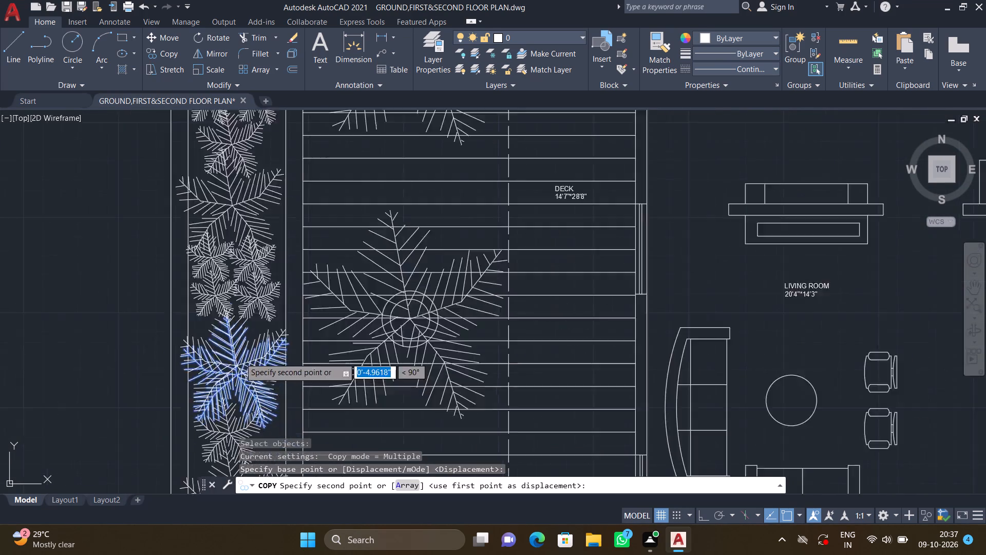
{"action": "scroll", "coordinate": [241, 354], "scroll_direction": "down", "scroll_amount": 1}
{"action": "middle_click_drag", "start_coordinate": [246, 279], "coordinate": [264, 395]}
{"action": "scroll", "coordinate": [253, 280], "scroll_direction": "up", "scroll_amount": 3}
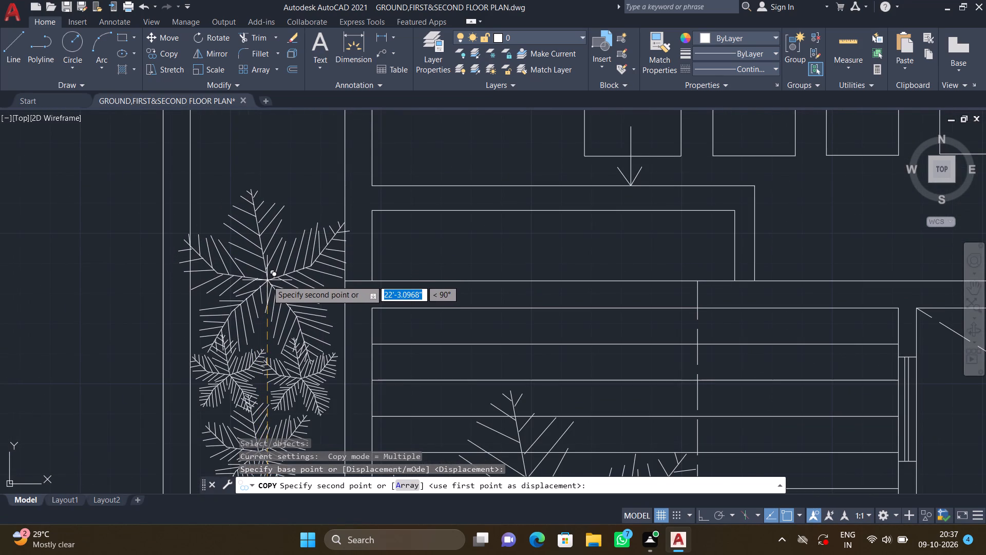
{"action": "left_click", "coordinate": [267, 280]}
{"action": "key", "text": "Return"}
Copy the single small palm just south of the northernmost pair about 7'-7" north, overlapping the northernmost large palm's tip.
{"action": "scroll", "coordinate": [270, 282], "scroll_direction": "down", "scroll_amount": 3}
{"action": "middle_click_drag", "start_coordinate": [280, 355], "coordinate": [263, 292]}
{"action": "middle_click_drag", "start_coordinate": [266, 361], "coordinate": [257, 327]}
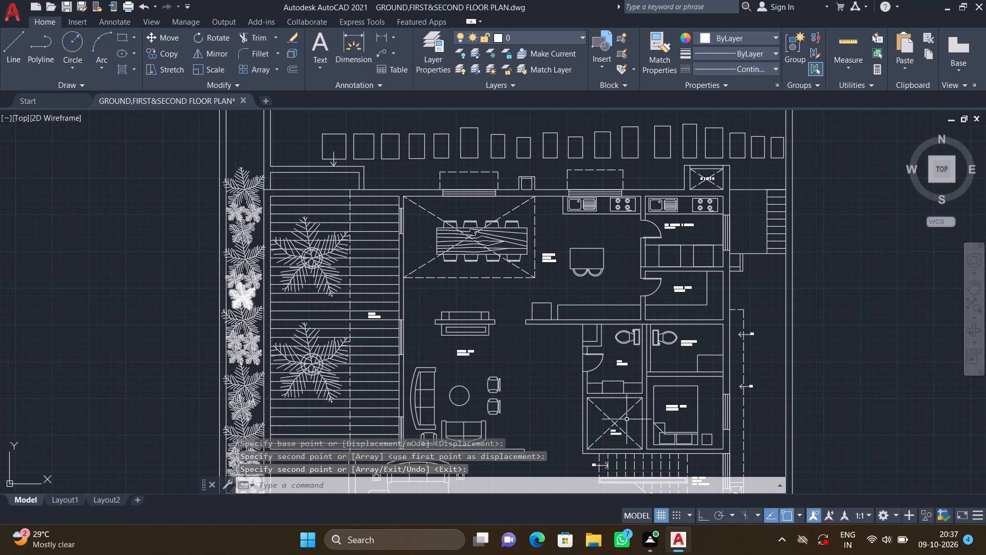
{"action": "middle_click_drag", "start_coordinate": [244, 238], "coordinate": [304, 336]}
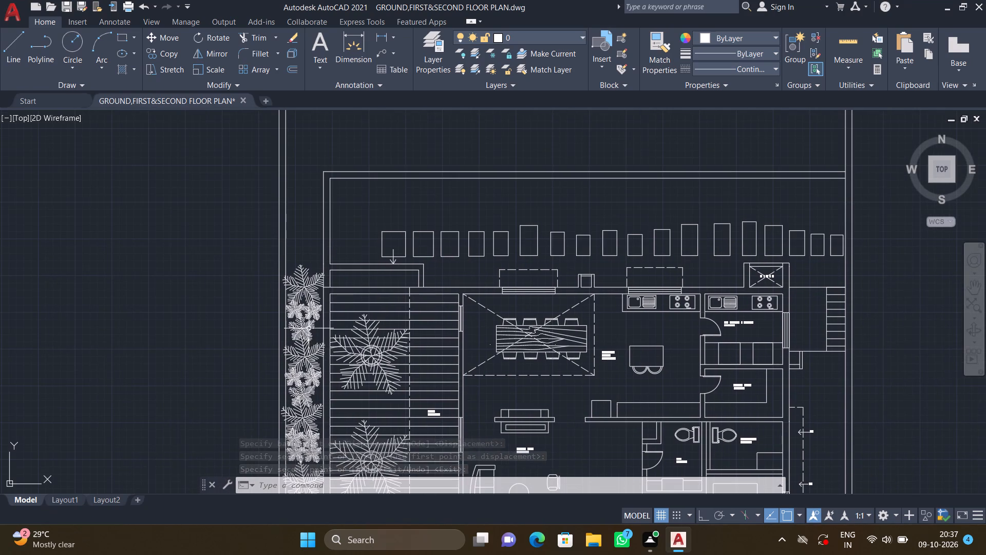
{"action": "scroll", "coordinate": [313, 327], "scroll_direction": "up", "scroll_amount": 3}
{"action": "key", "text": "c"}
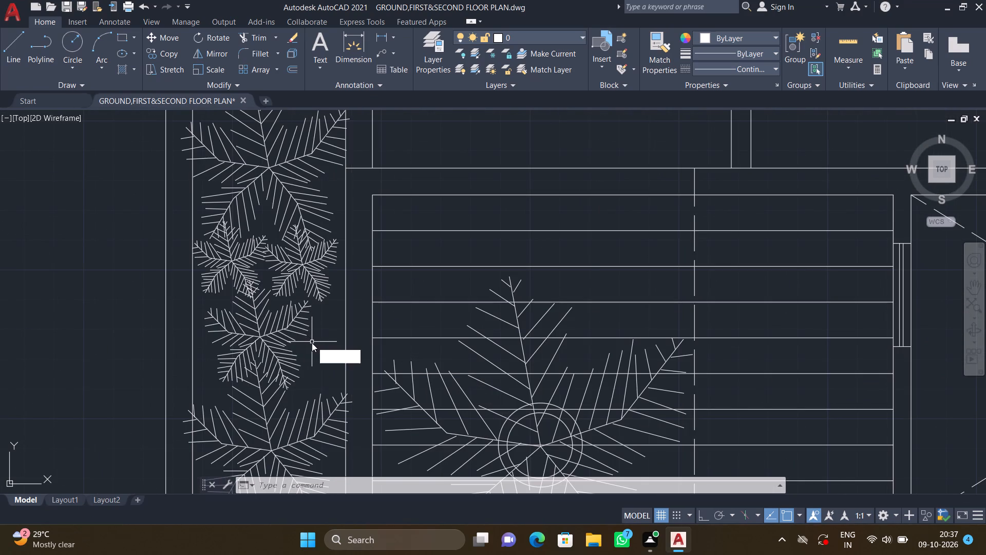
{"action": "key", "text": "o"}
{"action": "key", "text": "Return"}
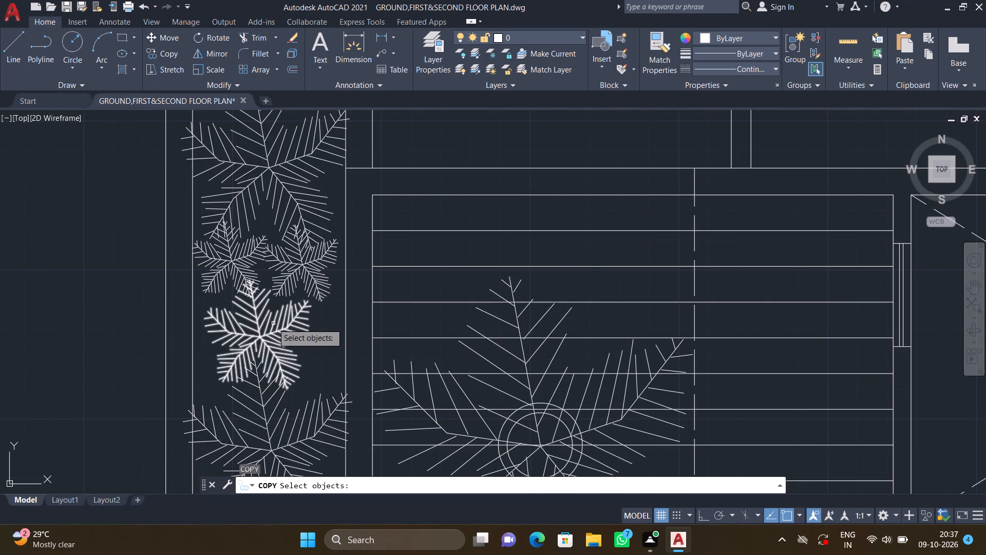
{"action": "left_click", "coordinate": [269, 329]}
{"action": "left_click", "coordinate": [256, 345]}
{"action": "key", "text": "Return"}
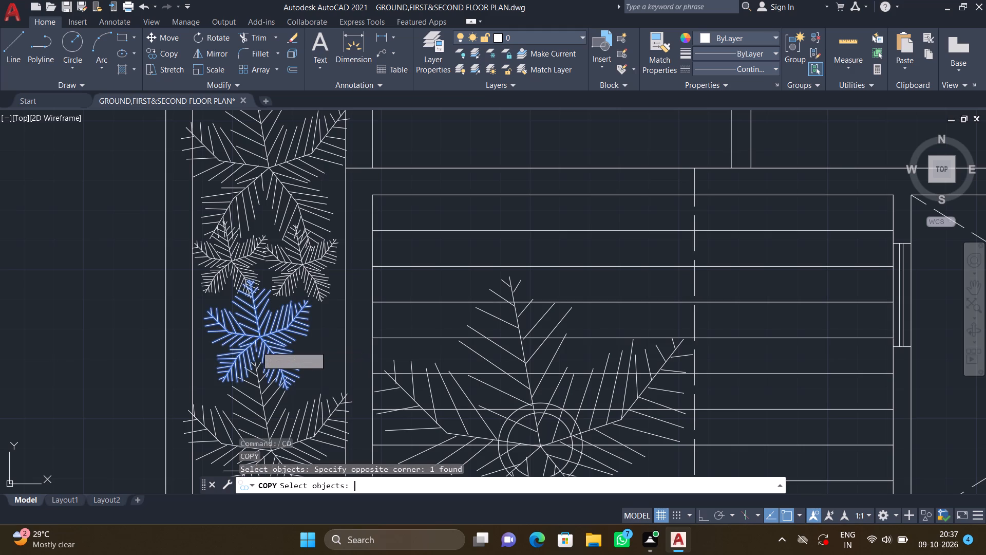
{"action": "left_click", "coordinate": [257, 336]}
{"action": "scroll", "coordinate": [263, 316], "scroll_direction": "down", "scroll_amount": 1}
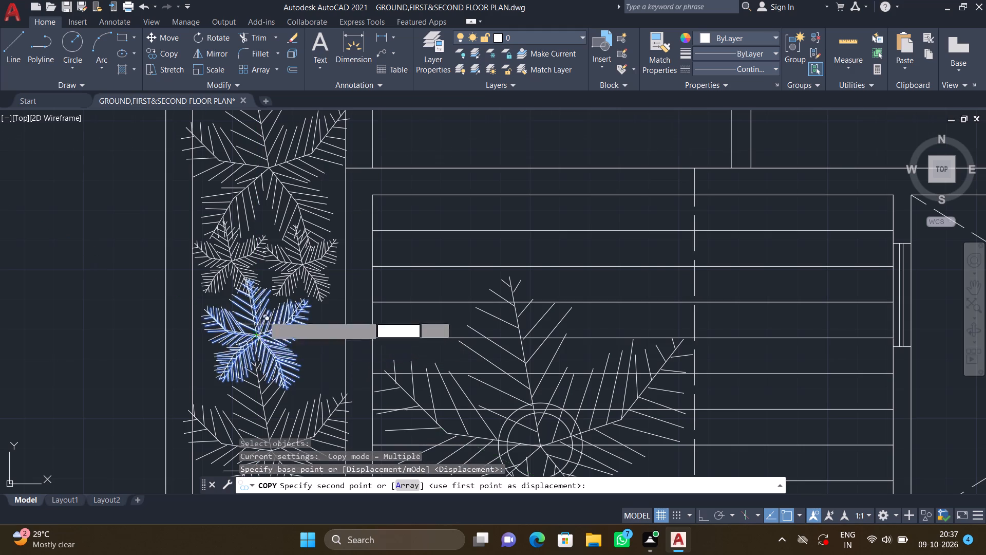
{"action": "scroll", "coordinate": [266, 313], "scroll_direction": "down", "scroll_amount": 2}
{"action": "middle_click_drag", "start_coordinate": [265, 265], "coordinate": [263, 307]}
{"action": "scroll", "coordinate": [260, 287], "scroll_direction": "up", "scroll_amount": 4}
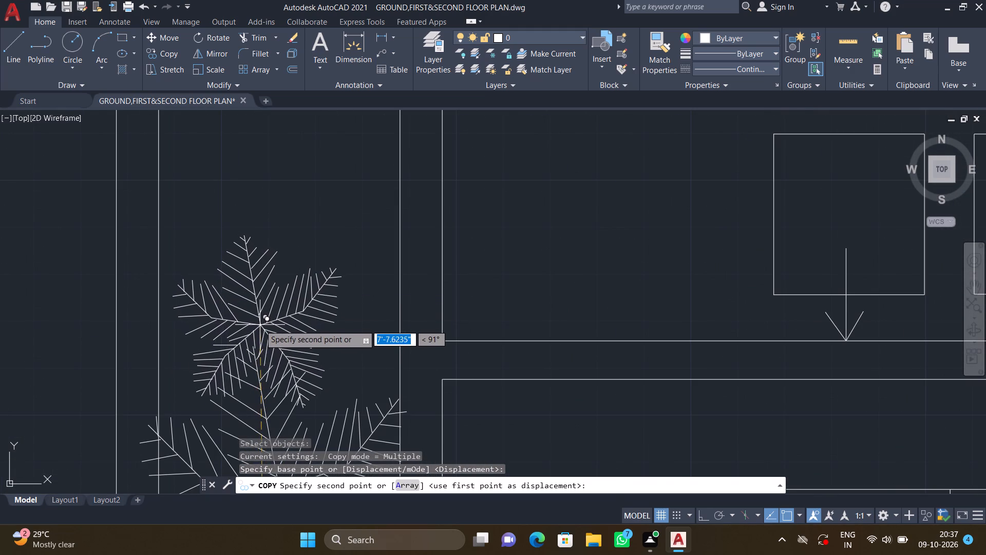
{"action": "double_click", "coordinate": [265, 326]}
{"action": "key", "text": "Return"}
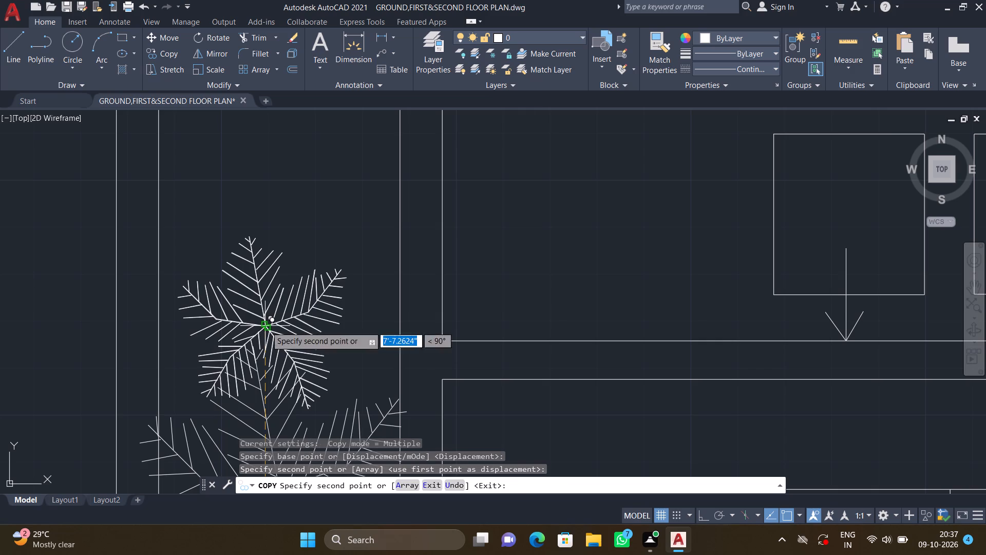
Copy the western small palm of the second pair from the north about 15'-4" north and again about 2' east, above the northernmost single palm.
{"action": "scroll", "coordinate": [270, 336], "scroll_direction": "down", "scroll_amount": 3}
{"action": "middle_click_drag", "start_coordinate": [295, 358], "coordinate": [268, 296]}
{"action": "scroll", "coordinate": [268, 294], "scroll_direction": "down", "scroll_amount": 2}
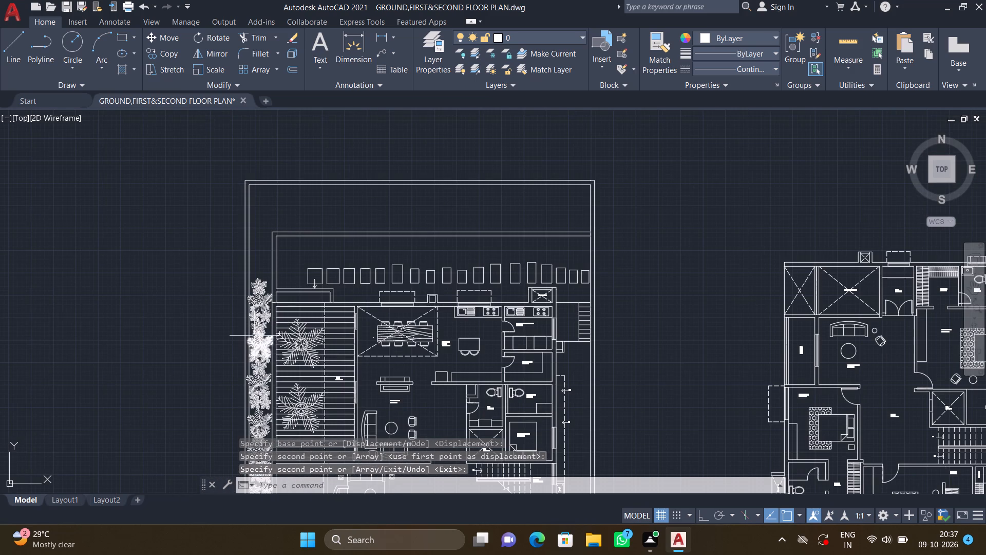
{"action": "scroll", "coordinate": [254, 336], "scroll_direction": "up", "scroll_amount": 3}
{"action": "middle_click_drag", "start_coordinate": [244, 335], "coordinate": [230, 282]}
{"action": "scroll", "coordinate": [235, 376], "scroll_direction": "up", "scroll_amount": 2}
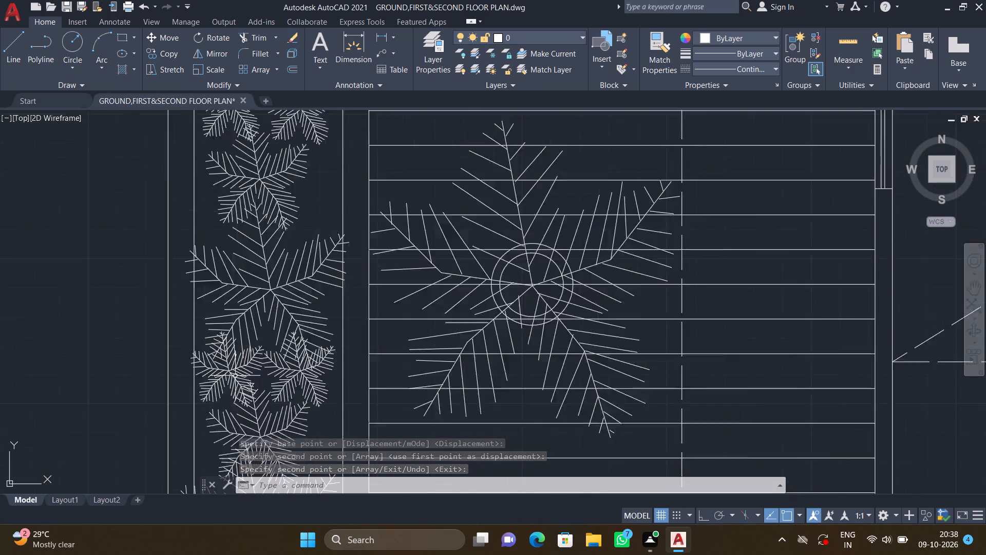
{"action": "key", "text": "c"}
{"action": "key", "text": "o"}
{"action": "key", "text": "Return"}
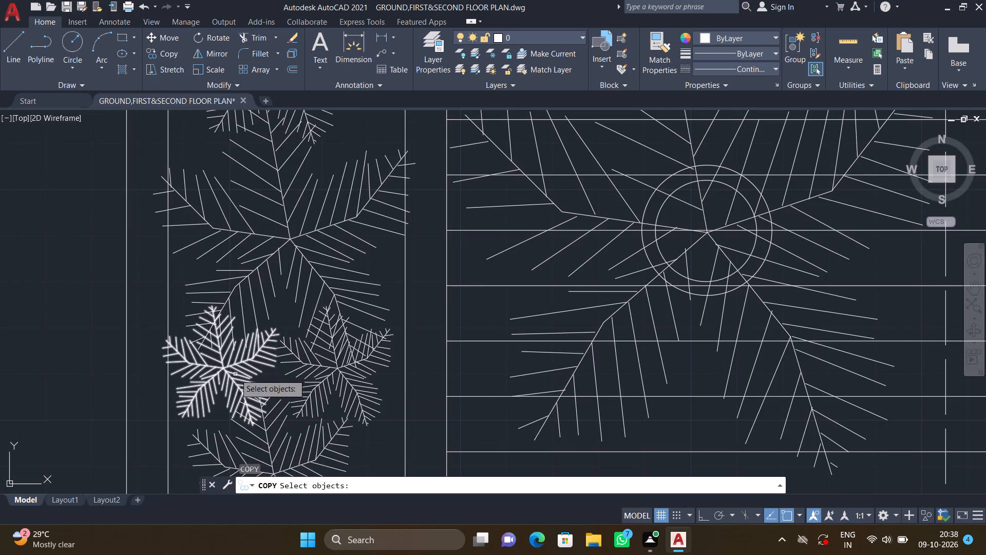
{"action": "left_click", "coordinate": [235, 374]}
{"action": "key", "text": "Return"}
{"action": "left_click", "coordinate": [221, 367]}
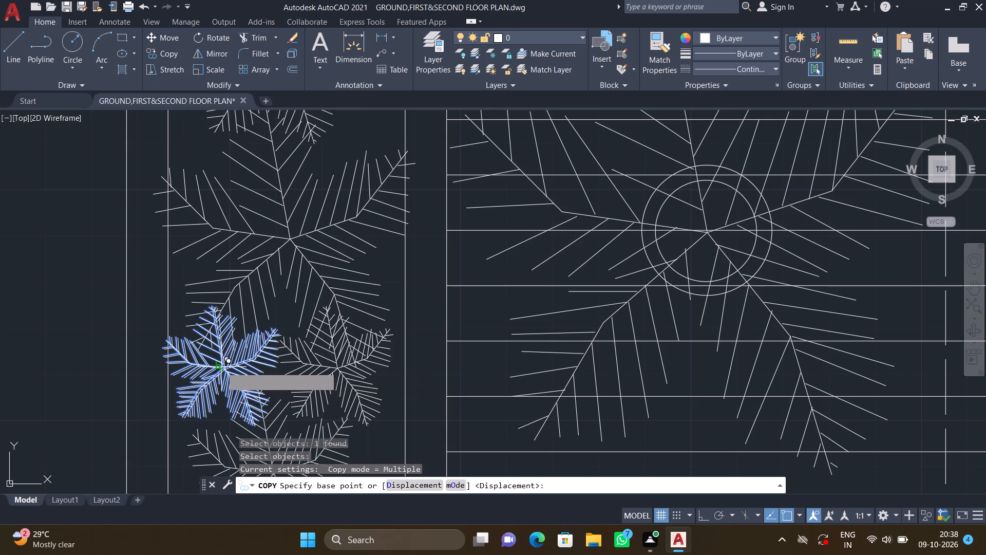
{"action": "scroll", "coordinate": [230, 327], "scroll_direction": "down", "scroll_amount": 3}
{"action": "middle_click_drag", "start_coordinate": [229, 249], "coordinate": [257, 359]}
{"action": "scroll", "coordinate": [257, 227], "scroll_direction": "up", "scroll_amount": 2}
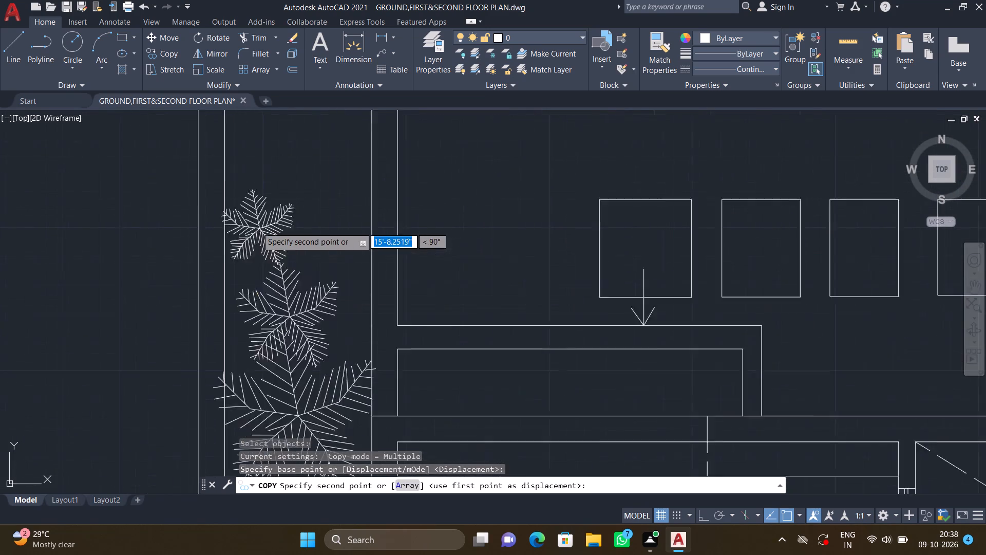
{"action": "scroll", "coordinate": [257, 227], "scroll_direction": "up", "scroll_amount": 3}
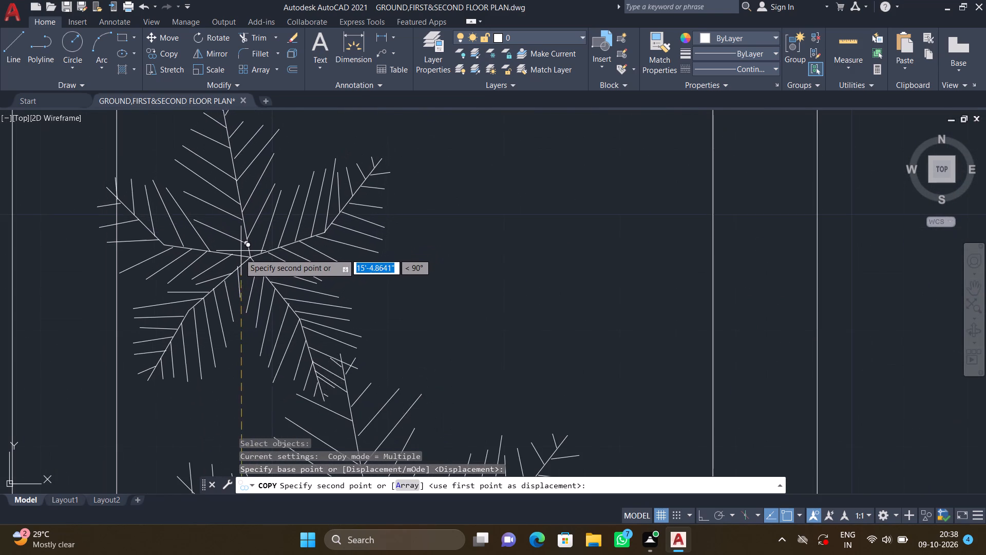
{"action": "left_click", "coordinate": [251, 265]}
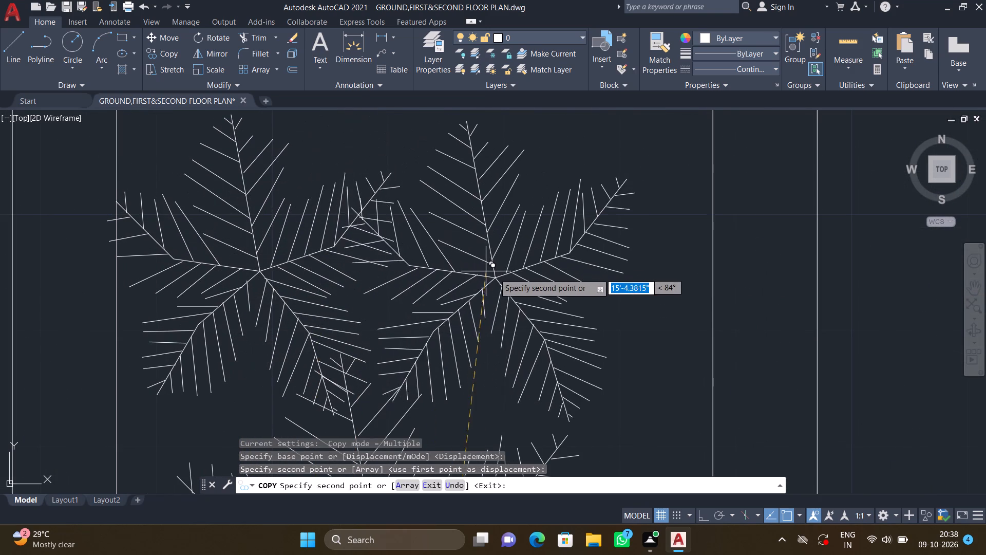
{"action": "left_click", "coordinate": [539, 270]}
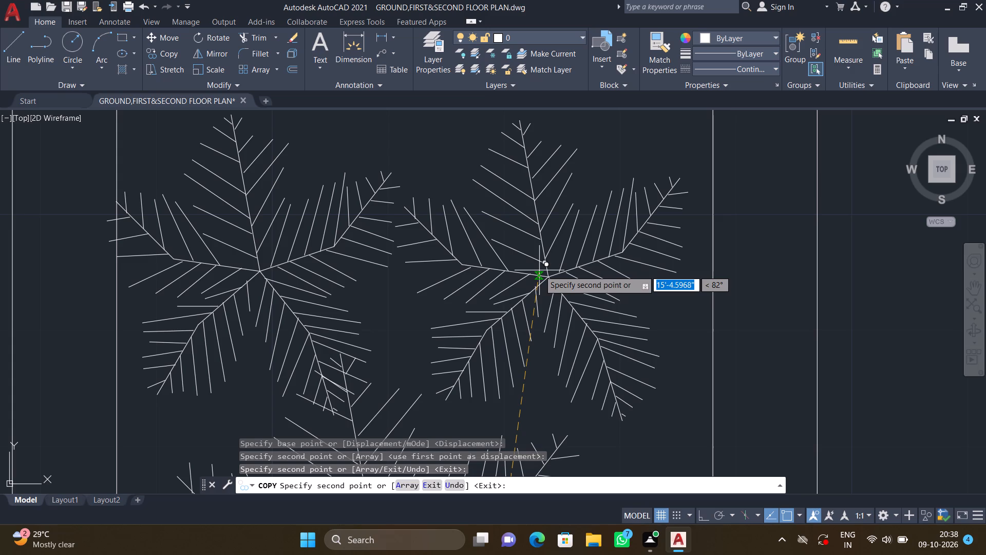
Copy the northernmost large palm about 7'-10" north, just above the northernmost pair of small palms.
{"action": "key", "text": "Return"}
{"action": "scroll", "coordinate": [501, 304], "scroll_direction": "down", "scroll_amount": 3}
{"action": "middle_click_drag", "start_coordinate": [445, 371], "coordinate": [404, 302]}
{"action": "scroll", "coordinate": [409, 305], "scroll_direction": "down", "scroll_amount": 1}
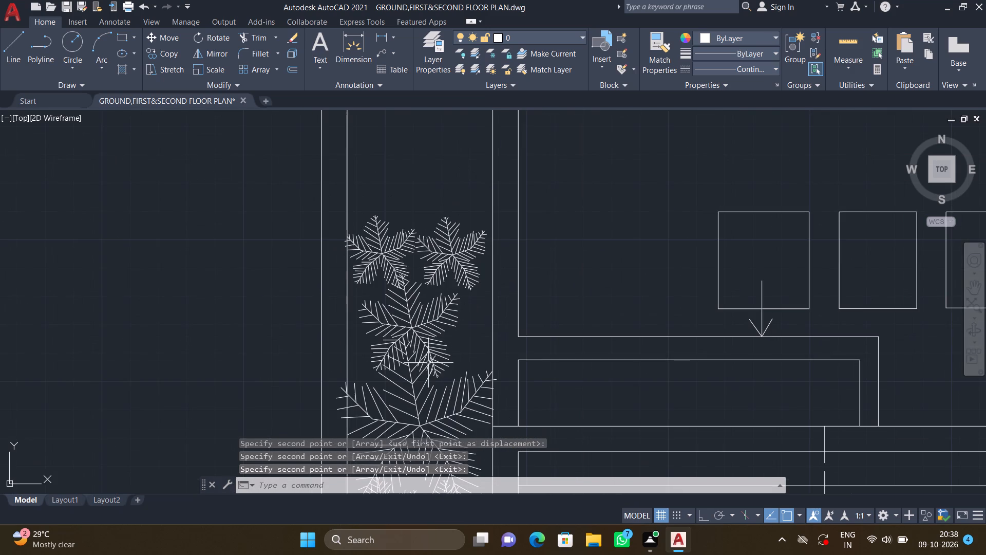
{"action": "middle_click_drag", "start_coordinate": [413, 377], "coordinate": [386, 325]}
{"action": "scroll", "coordinate": [389, 325], "scroll_direction": "down", "scroll_amount": 1}
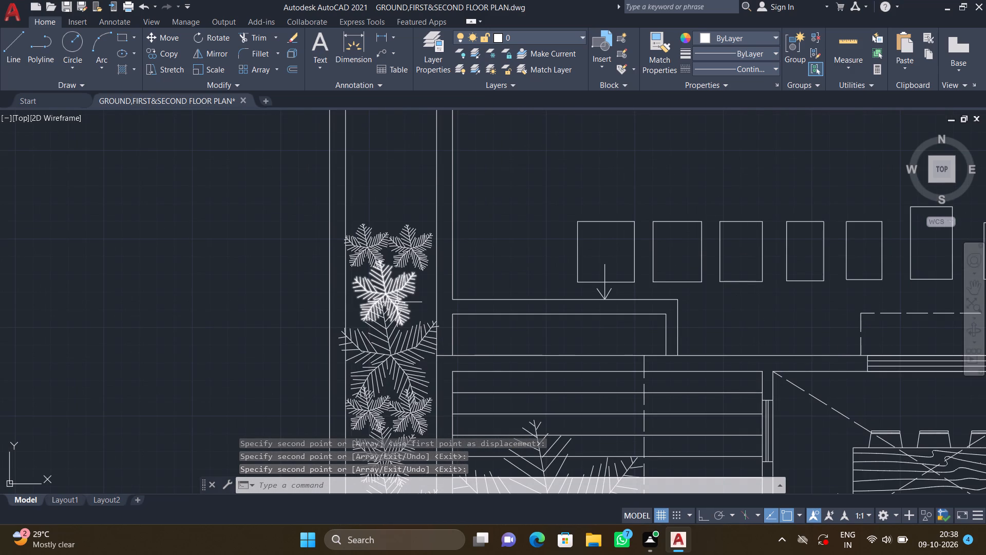
{"action": "middle_click_drag", "start_coordinate": [381, 339], "coordinate": [358, 304]}
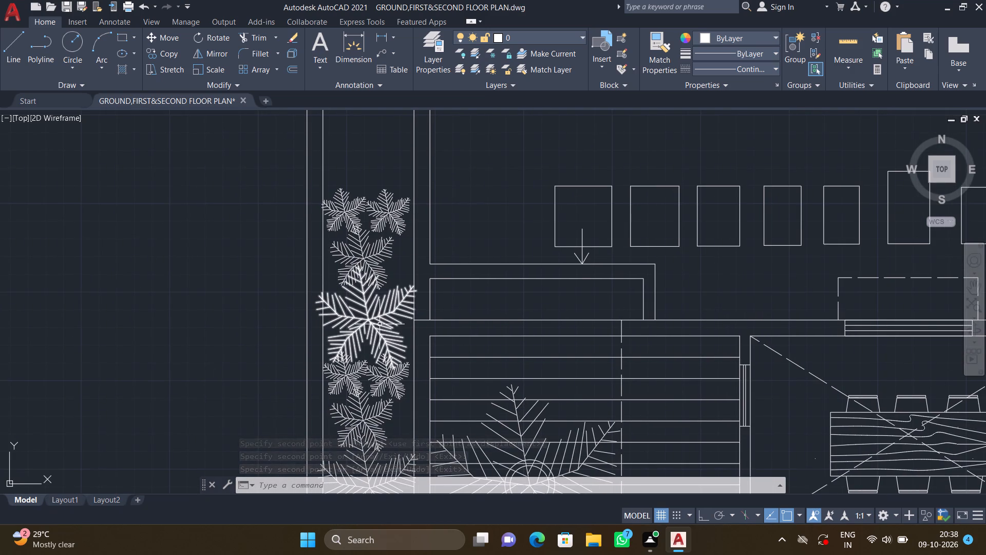
{"action": "type", "text": "co"}
{"action": "key", "text": "Return"}
{"action": "double_click", "coordinate": [374, 323]}
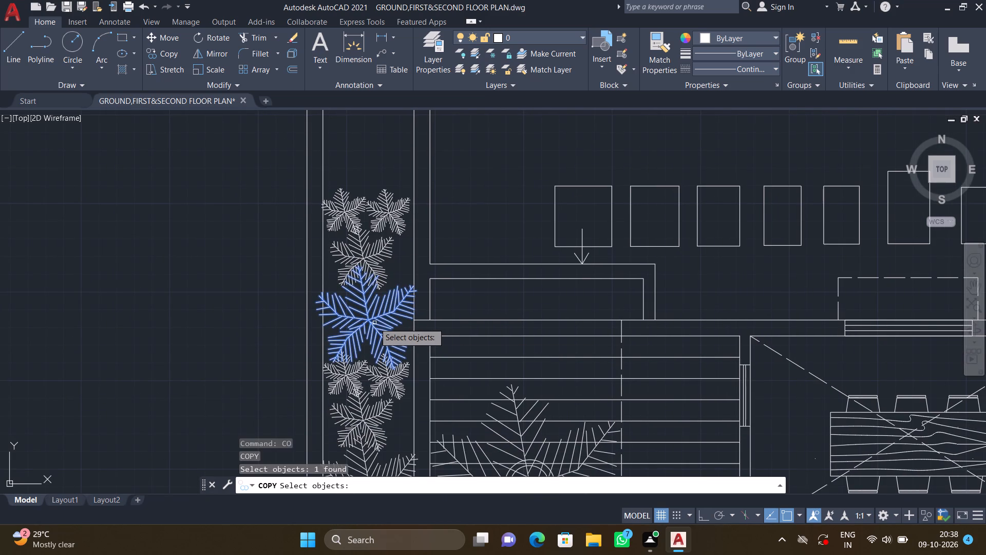
{"action": "key", "text": "Return"}
{"action": "left_click", "coordinate": [367, 321]}
{"action": "scroll", "coordinate": [367, 300], "scroll_direction": "down", "scroll_amount": 2}
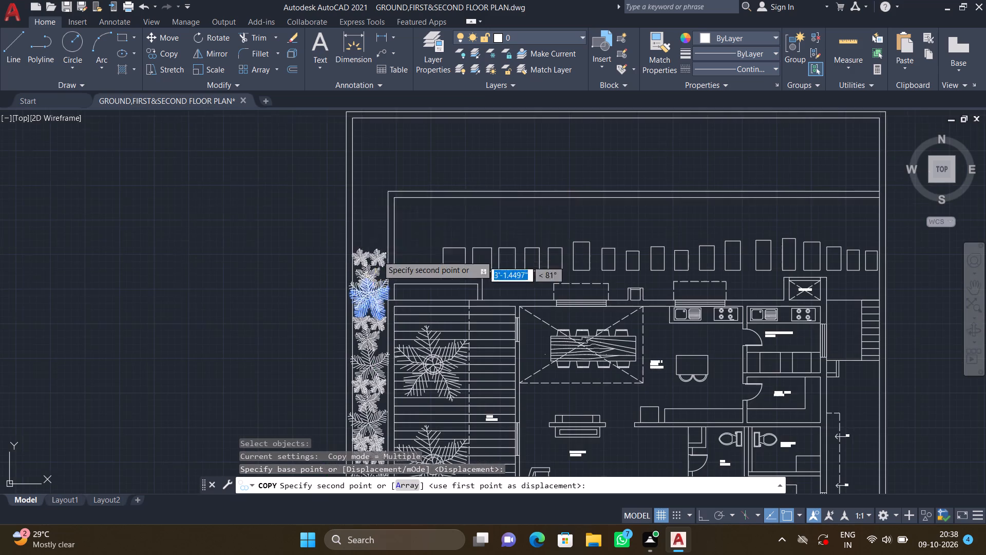
{"action": "middle_click_drag", "start_coordinate": [375, 205], "coordinate": [357, 264]}
{"action": "scroll", "coordinate": [358, 276], "scroll_direction": "up", "scroll_amount": 2}
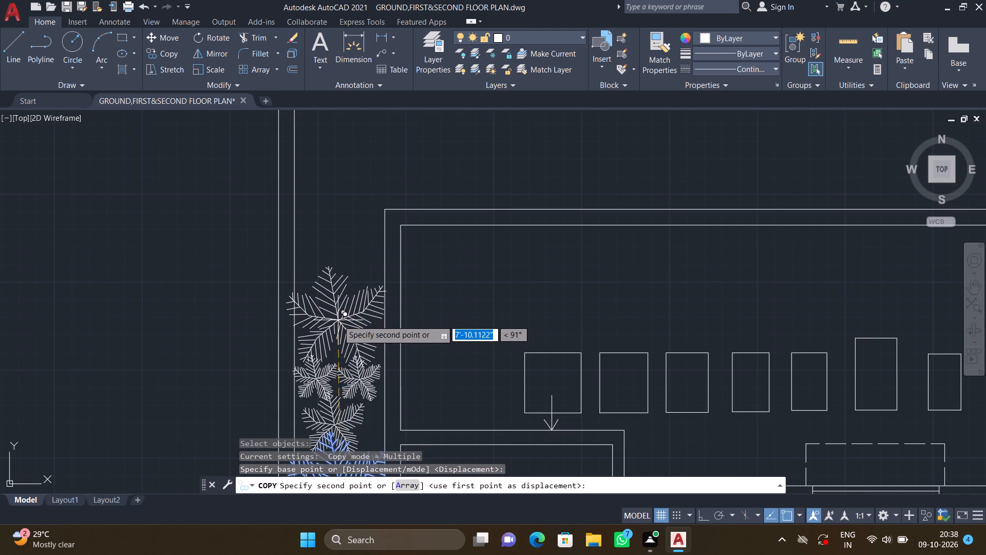
{"action": "left_click", "coordinate": [338, 320]}
{"action": "key", "text": "Return"}
Copy the single small palm just south of the northernmost pair about 8'-2" north, overlapping the northernmost large palm's tip.
{"action": "scroll", "coordinate": [353, 366], "scroll_direction": "down", "scroll_amount": 2}
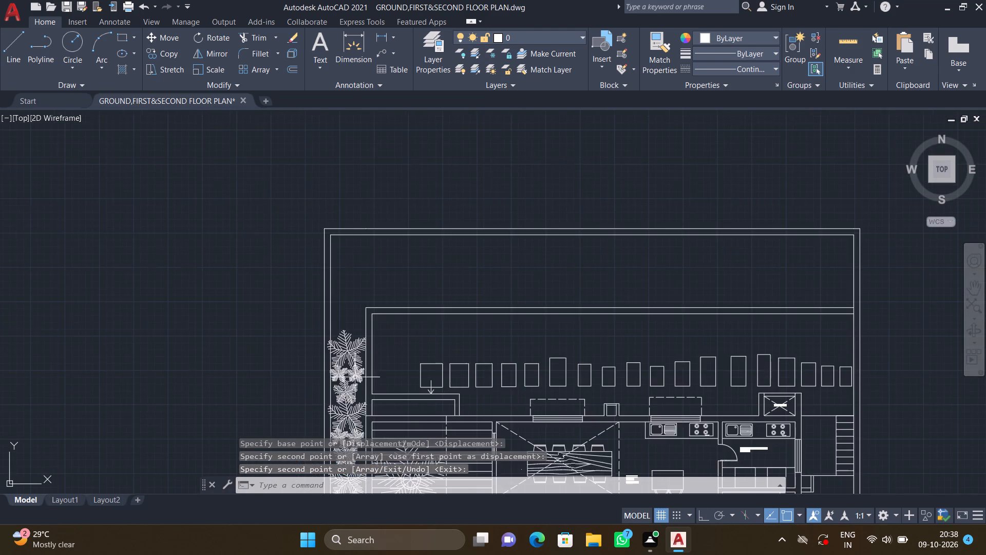
{"action": "middle_click_drag", "start_coordinate": [335, 341], "coordinate": [309, 236]}
{"action": "scroll", "coordinate": [309, 237], "scroll_direction": "down", "scroll_amount": 2}
{"action": "middle_click_drag", "start_coordinate": [297, 357], "coordinate": [290, 296]}
{"action": "scroll", "coordinate": [294, 296], "scroll_direction": "down", "scroll_amount": 1}
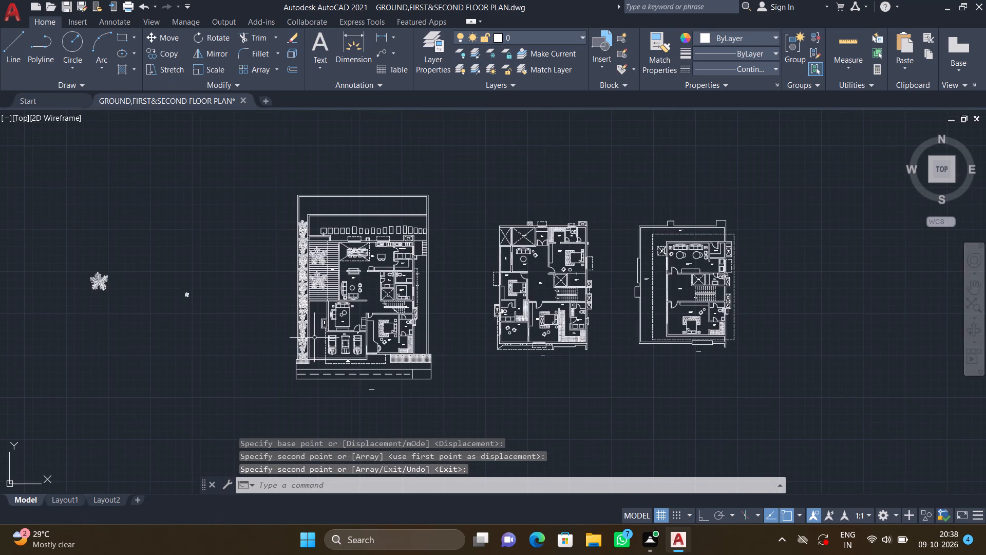
{"action": "scroll", "coordinate": [314, 337], "scroll_direction": "up", "scroll_amount": 2}
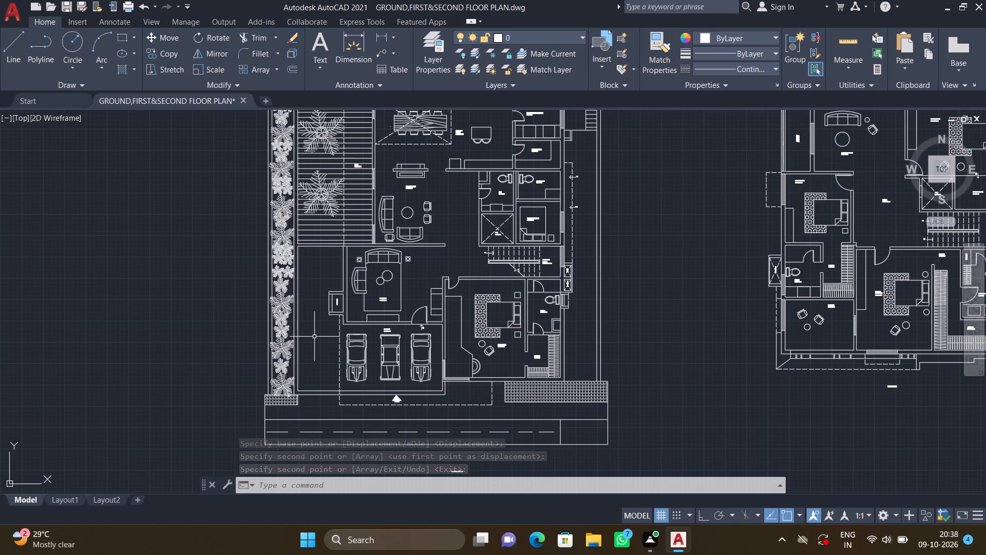
{"action": "middle_click_drag", "start_coordinate": [296, 318], "coordinate": [305, 406]}
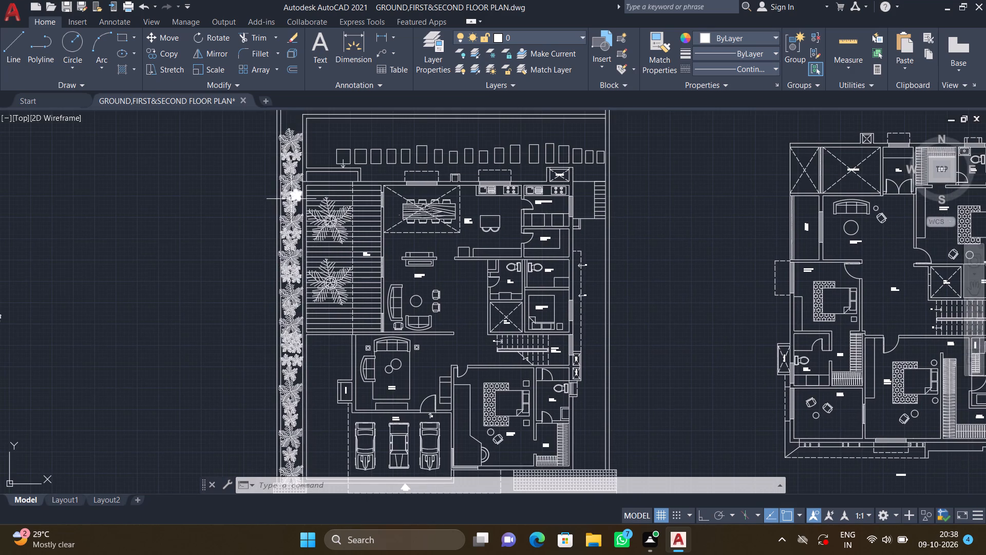
{"action": "middle_click_drag", "start_coordinate": [290, 241], "coordinate": [293, 354]}
{"action": "scroll", "coordinate": [298, 277], "scroll_direction": "up", "scroll_amount": 2}
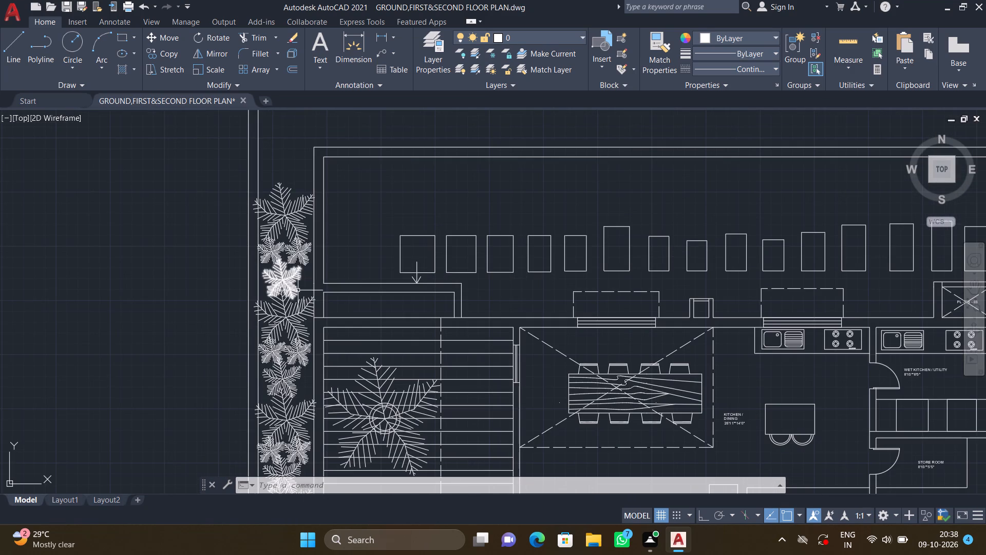
{"action": "key", "text": "c"}
{"action": "key", "text": "o"}
{"action": "key", "text": "Return"}
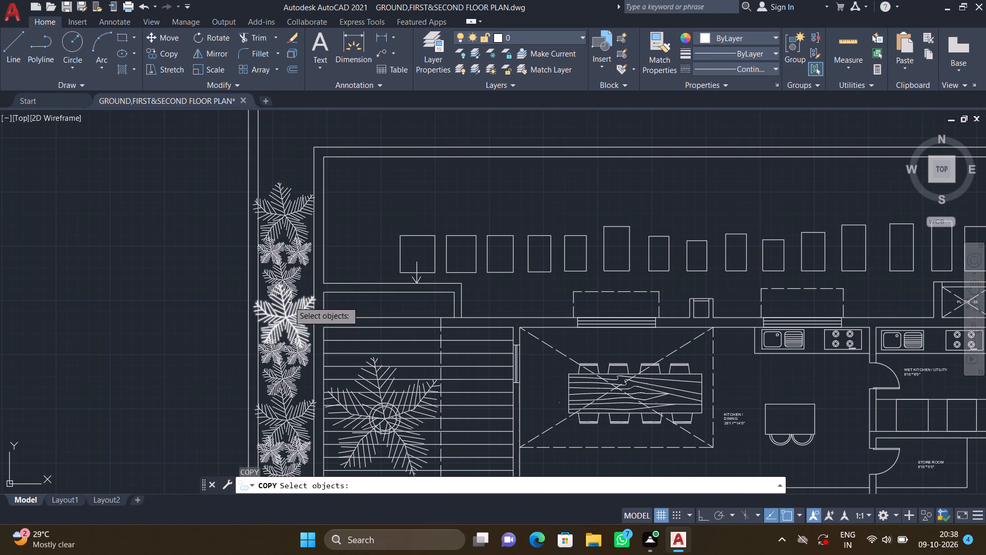
{"action": "left_click", "coordinate": [287, 278]}
{"action": "key", "text": "Return"}
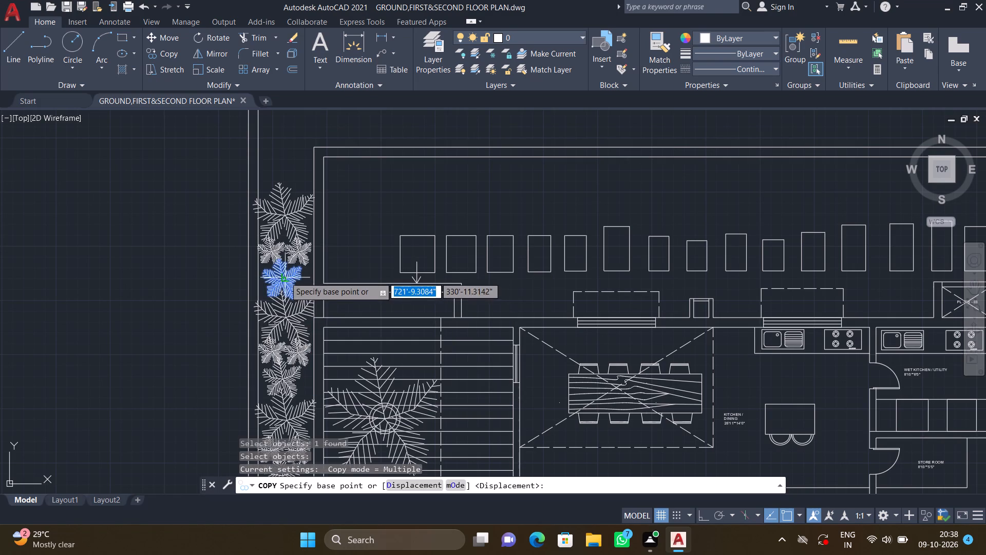
{"action": "left_click", "coordinate": [282, 276]}
{"action": "middle_click_drag", "start_coordinate": [277, 215], "coordinate": [274, 327]}
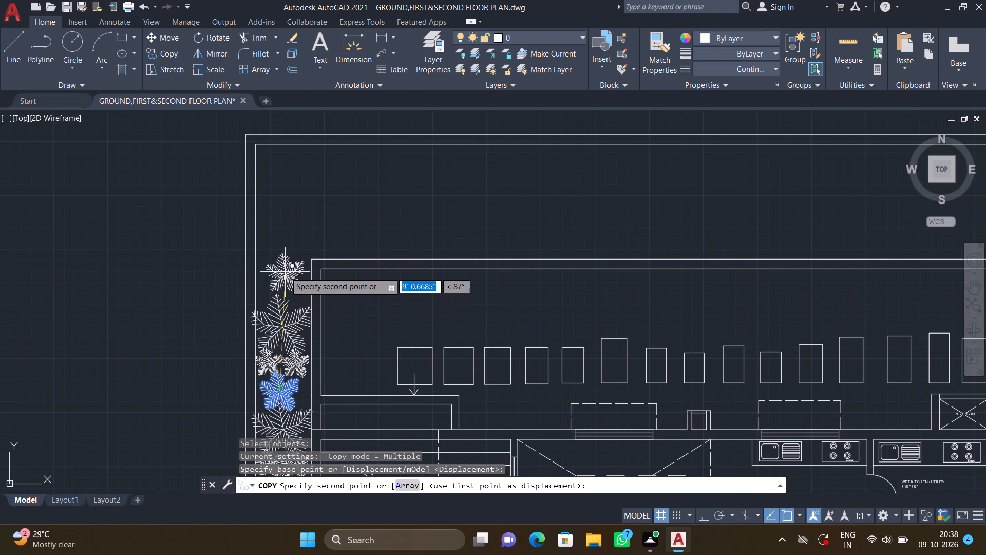
{"action": "scroll", "coordinate": [285, 273], "scroll_direction": "up", "scroll_amount": 2}
{"action": "left_click", "coordinate": [267, 297]}
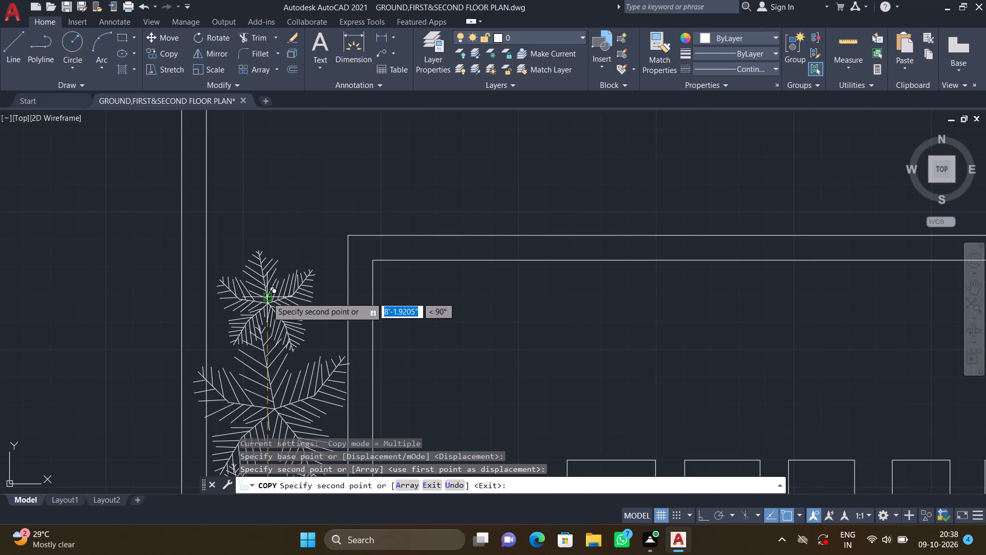
{"action": "key", "text": "Return"}
Copy the northernmost pair's western small palm about 8' north and again about 2' east of that copy, forming a pair above the northernmost single palm.
{"action": "middle_click_drag", "start_coordinate": [293, 386], "coordinate": [261, 273]}
{"action": "scroll", "coordinate": [264, 273], "scroll_direction": "down", "scroll_amount": 1}
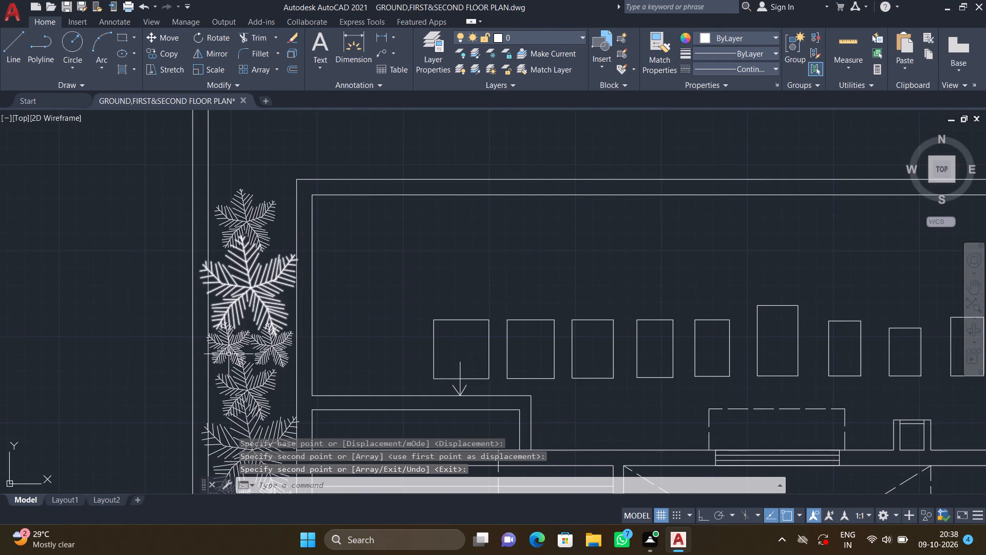
{"action": "scroll", "coordinate": [229, 355], "scroll_direction": "up", "scroll_amount": 2}
{"action": "key", "text": "c"}
{"action": "key", "text": "o"}
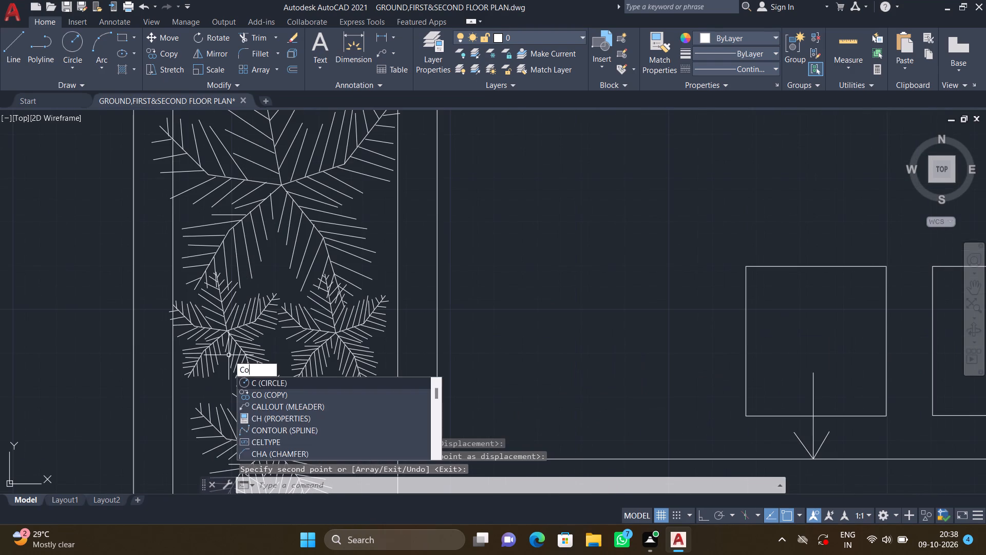
{"action": "key", "text": "Return"}
{"action": "left_click", "coordinate": [224, 336]}
{"action": "key", "text": "Return"}
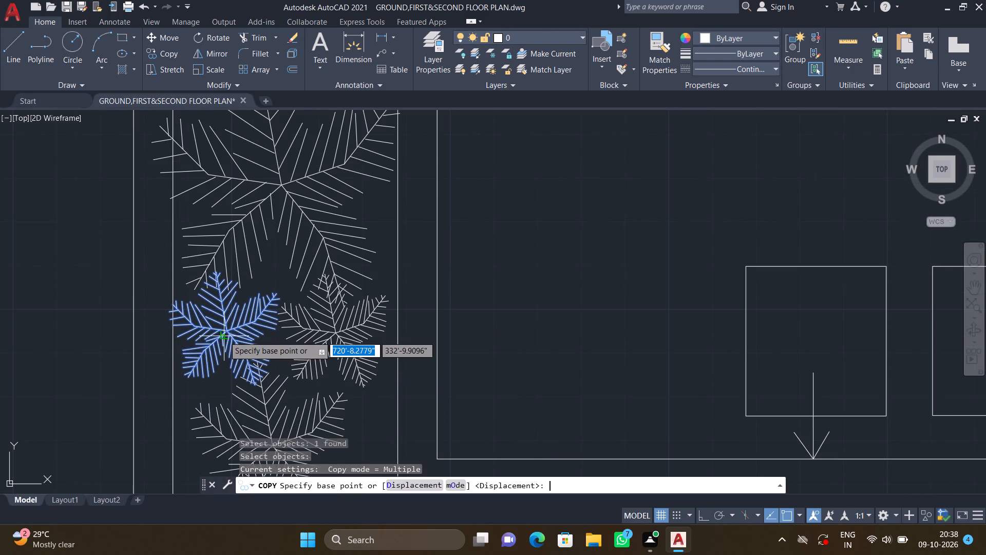
{"action": "left_click", "coordinate": [227, 328]}
{"action": "scroll", "coordinate": [236, 301], "scroll_direction": "down", "scroll_amount": 2}
{"action": "middle_click_drag", "start_coordinate": [263, 252], "coordinate": [294, 360]}
{"action": "scroll", "coordinate": [264, 258], "scroll_direction": "up", "scroll_amount": 2}
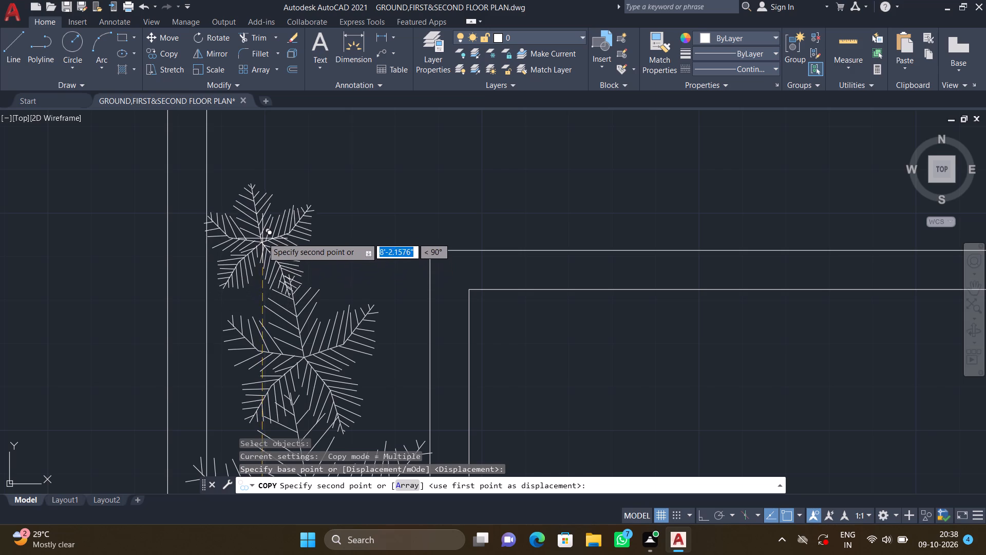
{"action": "left_click", "coordinate": [259, 247]}
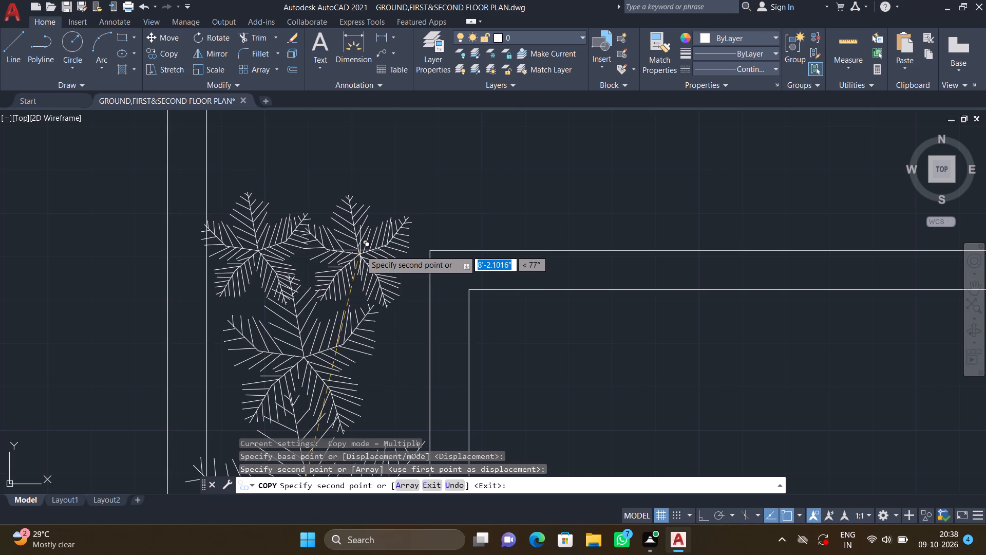
{"action": "left_click", "coordinate": [365, 250]}
{"action": "key", "text": "Return"}
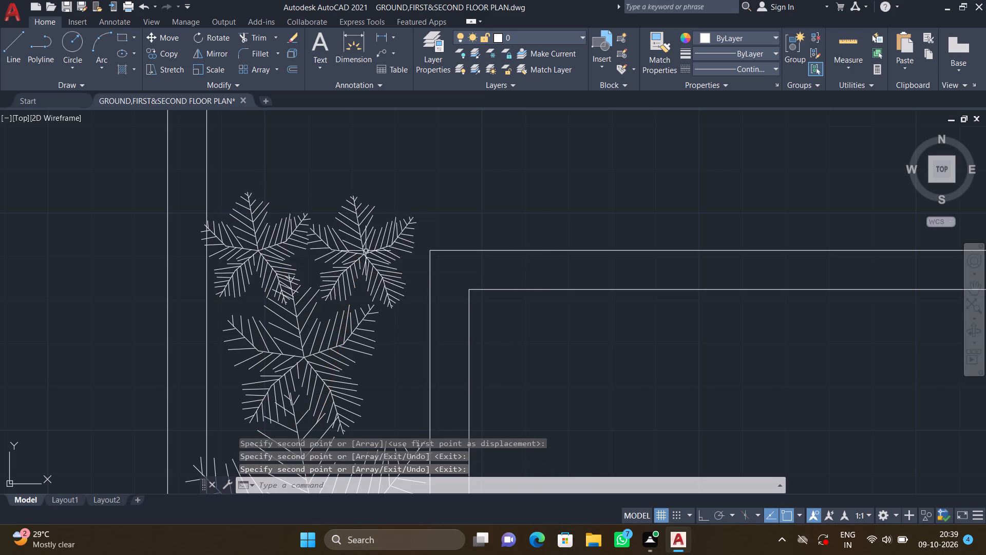
Copy the northernmost large palm six times into a block of two rows and three columns, spaced about 4', in the plot's northwest corner.
{"action": "scroll", "coordinate": [350, 300], "scroll_direction": "down", "scroll_amount": 2}
{"action": "scroll", "coordinate": [329, 359], "scroll_direction": "down", "scroll_amount": 1}
{"action": "middle_click_drag", "start_coordinate": [325, 353], "coordinate": [293, 301]}
{"action": "scroll", "coordinate": [297, 303], "scroll_direction": "down", "scroll_amount": 1}
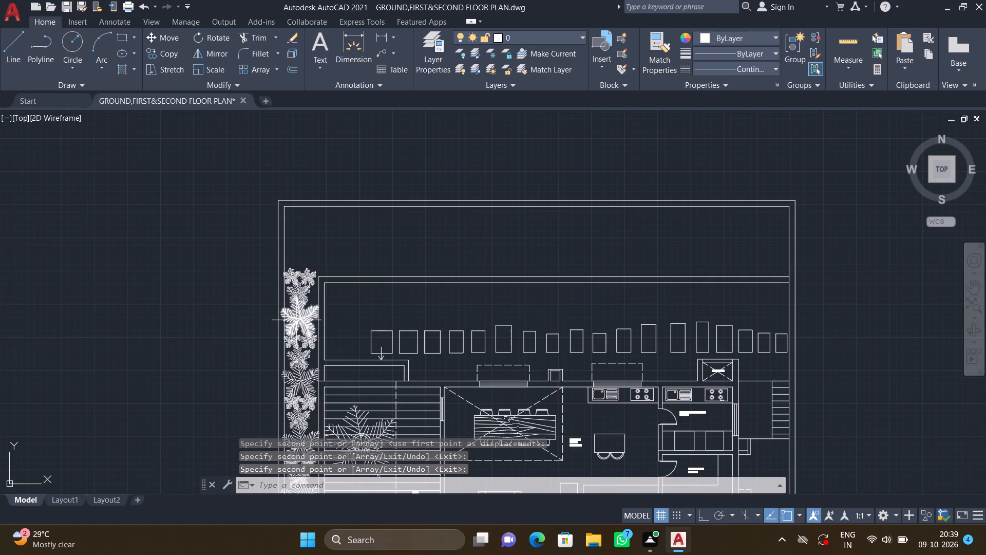
{"action": "scroll", "coordinate": [296, 320], "scroll_direction": "up", "scroll_amount": 1}
{"action": "key", "text": "c"}
{"action": "key", "text": "o"}
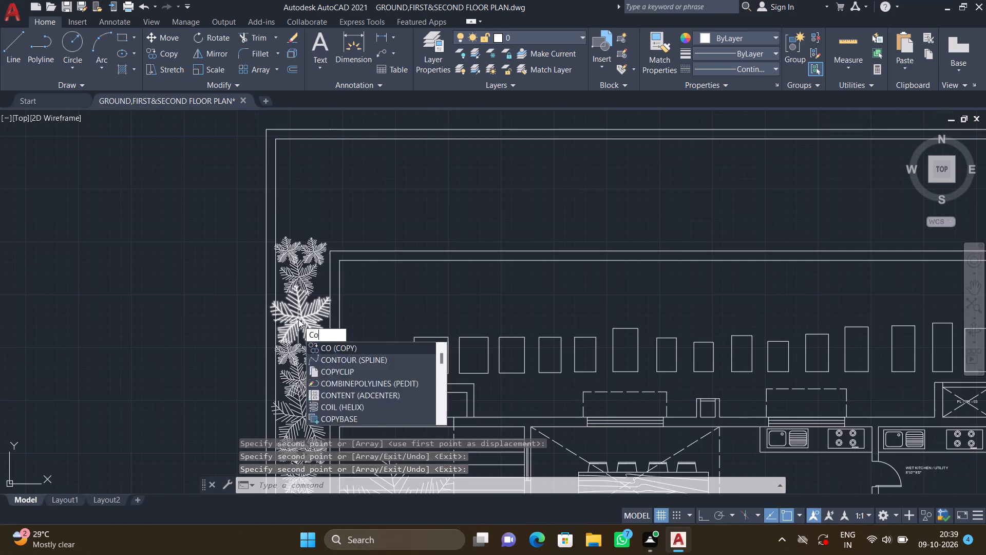
{"action": "key", "text": "Return"}
{"action": "left_click", "coordinate": [298, 317]}
{"action": "key", "text": "Return"}
{"action": "left_click", "coordinate": [299, 317]}
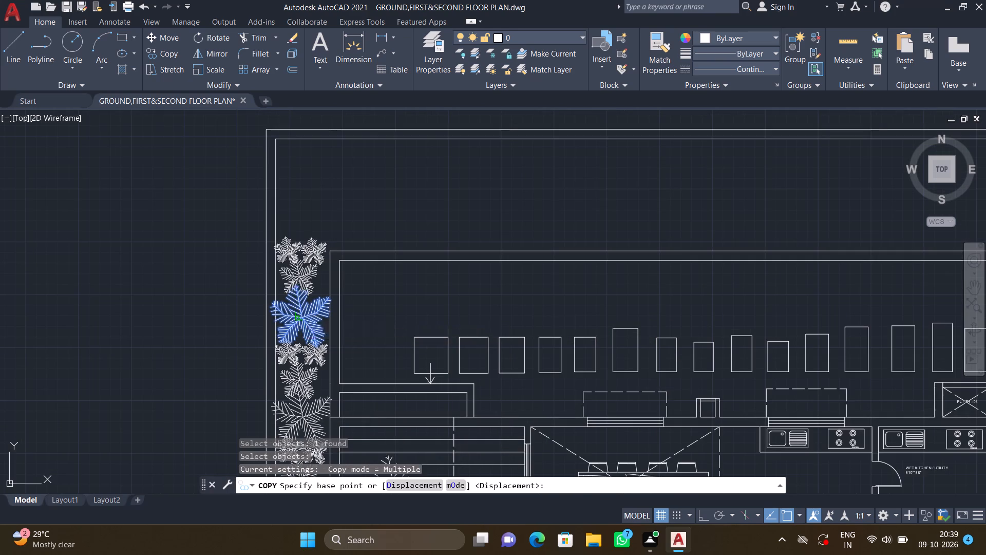
{"action": "left_click", "coordinate": [300, 217]}
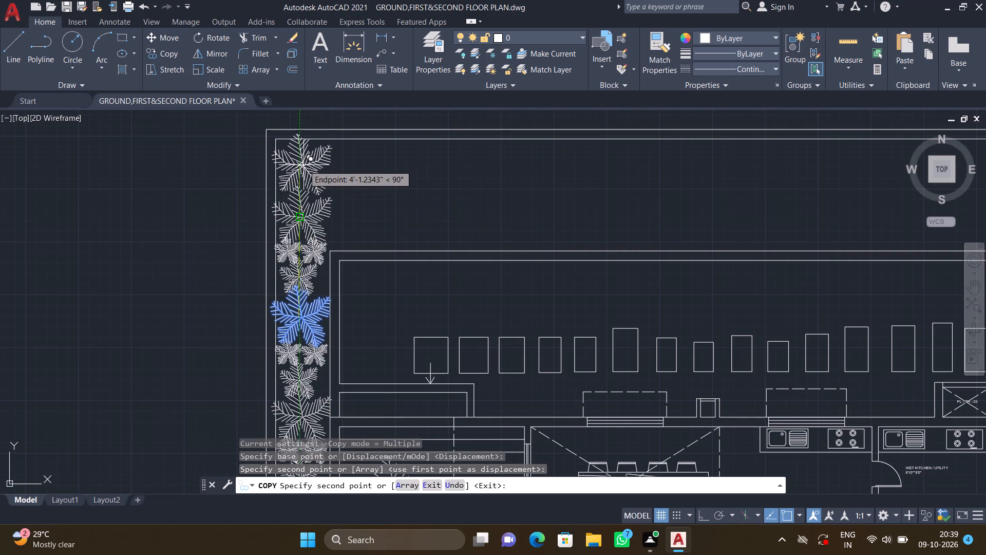
{"action": "left_click", "coordinate": [304, 165]}
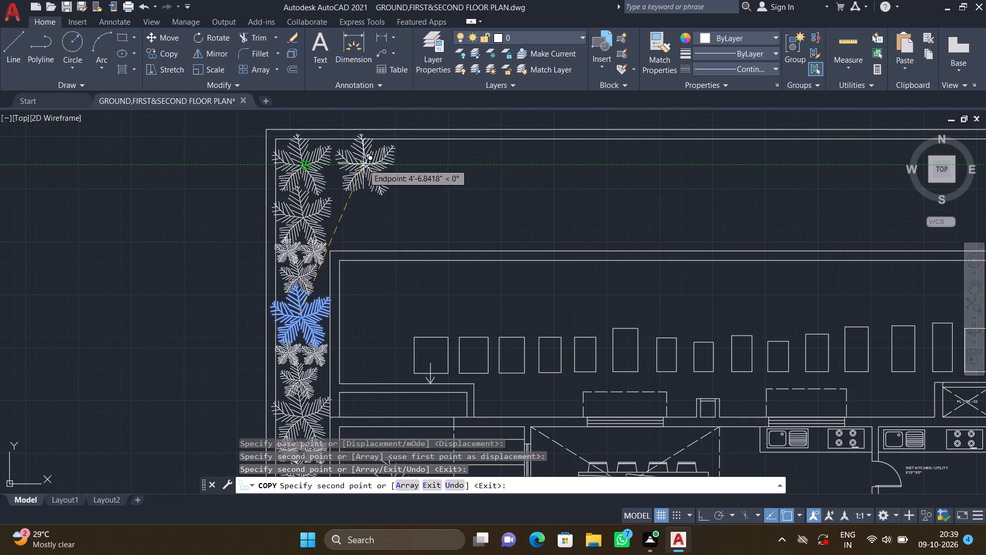
{"action": "left_click", "coordinate": [355, 156]}
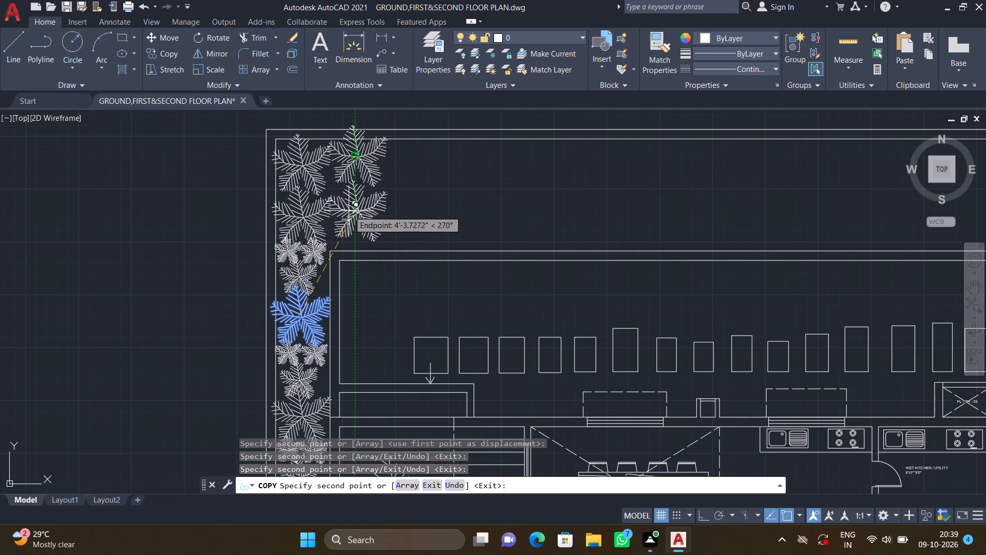
{"action": "left_click", "coordinate": [349, 211]}
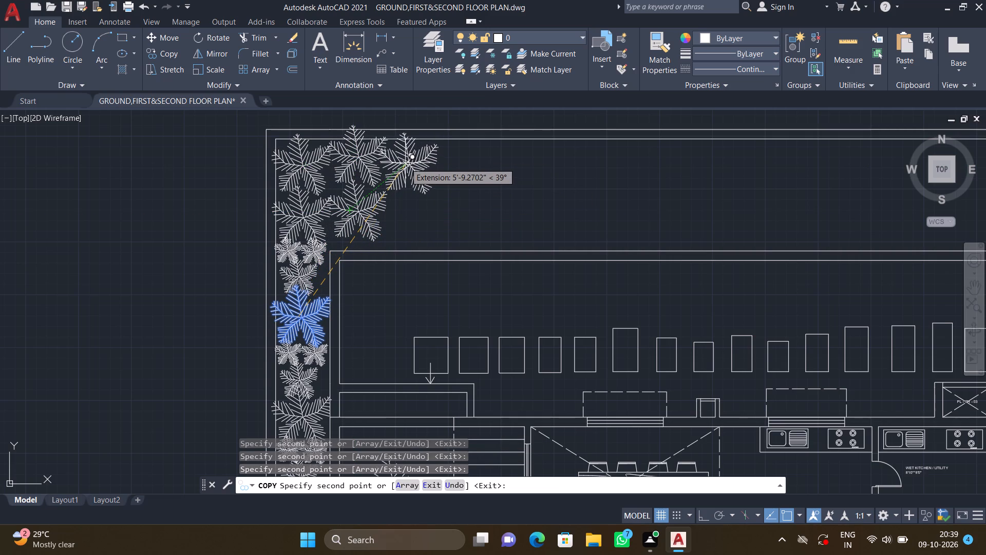
{"action": "left_click", "coordinate": [403, 160]}
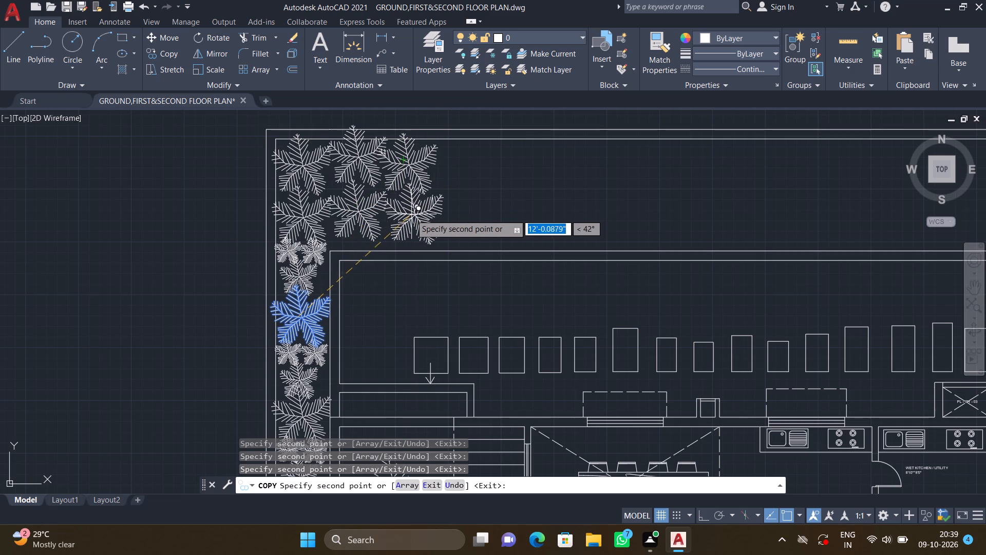
{"action": "left_click", "coordinate": [408, 214]}
{"action": "key", "text": "Return"}
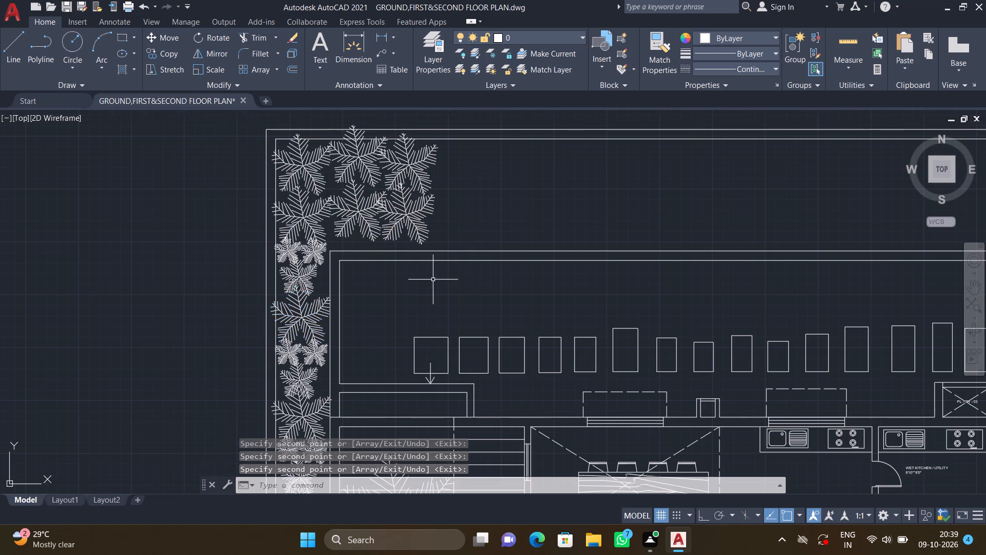
Copy the side strip's northernmost single small palm three times, about 12' to 15' away, as a north-south column just east of the corner's large palms.
{"action": "scroll", "coordinate": [433, 281], "scroll_direction": "down", "scroll_amount": 2}
{"action": "middle_click_drag", "start_coordinate": [395, 292], "coordinate": [320, 249]}
{"action": "scroll", "coordinate": [329, 253], "scroll_direction": "down", "scroll_amount": 1}
{"action": "scroll", "coordinate": [314, 249], "scroll_direction": "up", "scroll_amount": 3}
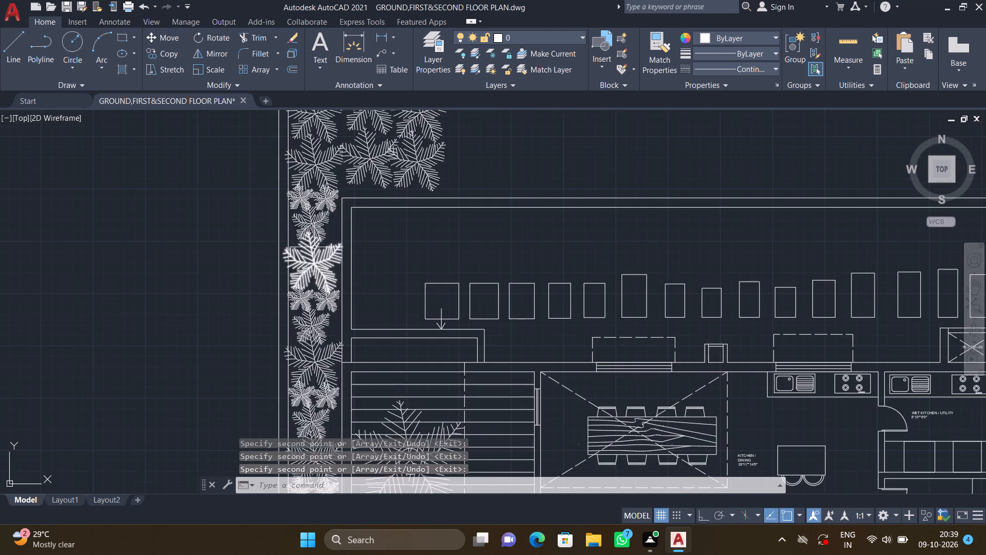
{"action": "middle_click_drag", "start_coordinate": [313, 240], "coordinate": [322, 295]}
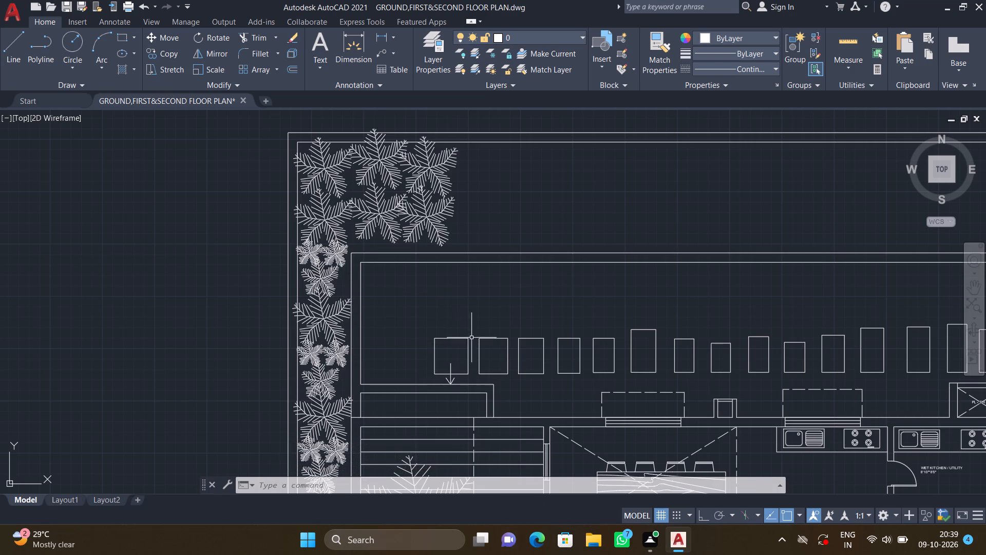
{"action": "type", "text": "co"}
{"action": "key", "text": "Return"}
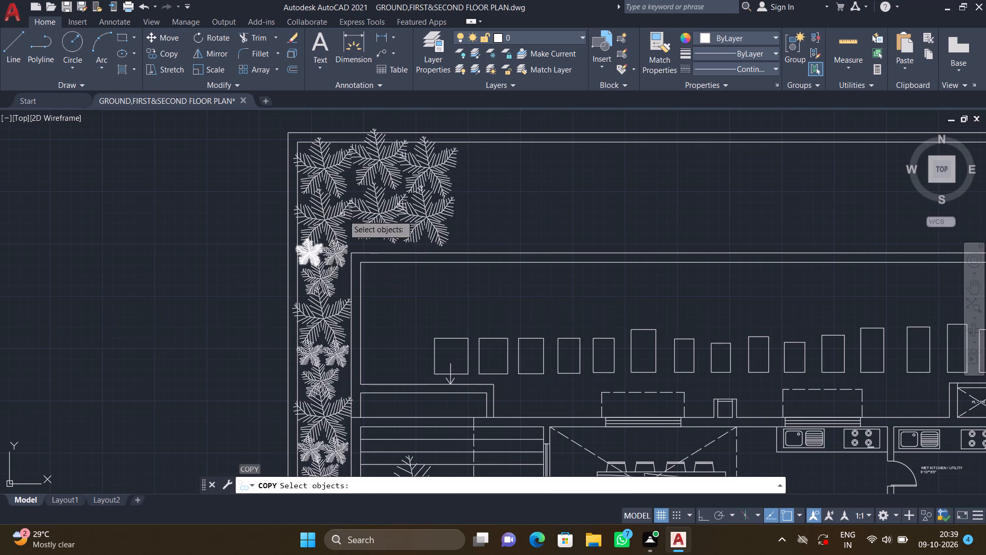
{"action": "left_click", "coordinate": [326, 276]}
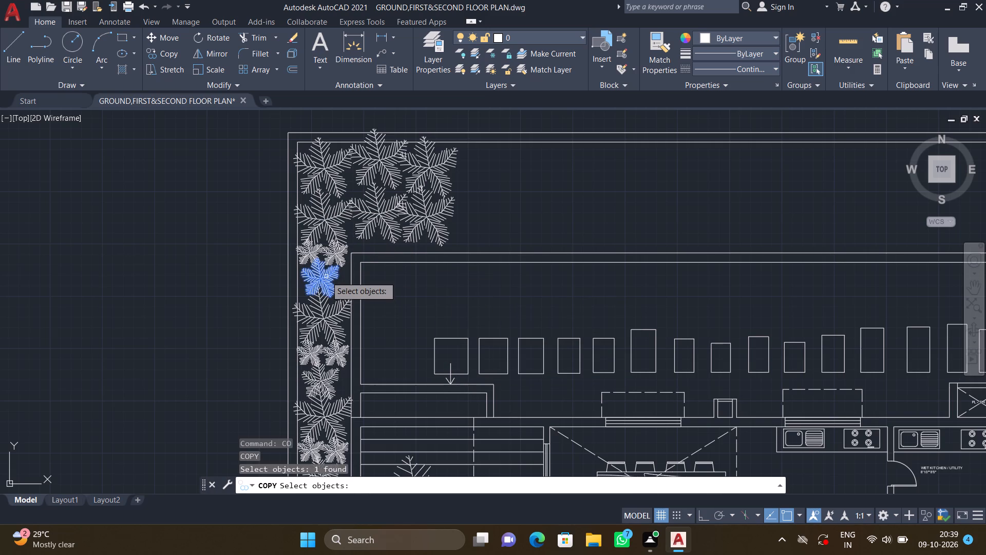
{"action": "key", "text": "Return"}
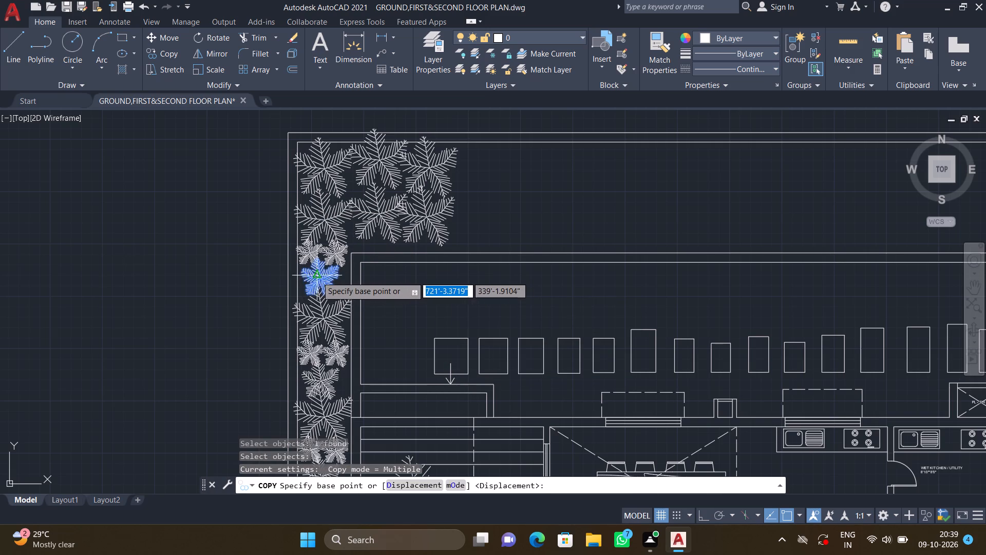
{"action": "left_click", "coordinate": [321, 275]}
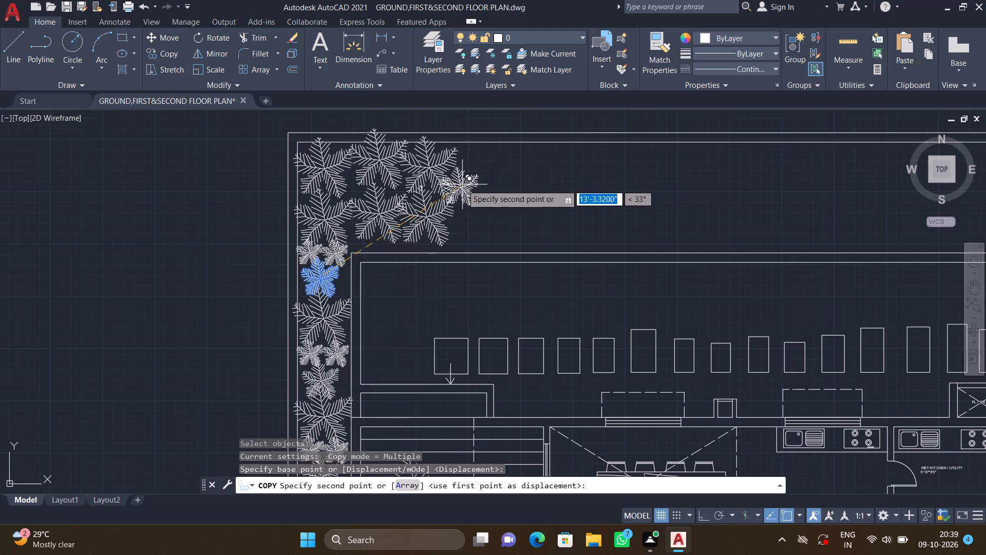
{"action": "scroll", "coordinate": [463, 186], "scroll_direction": "up", "scroll_amount": 2}
{"action": "scroll", "coordinate": [505, 159], "scroll_direction": "down", "scroll_amount": 2}
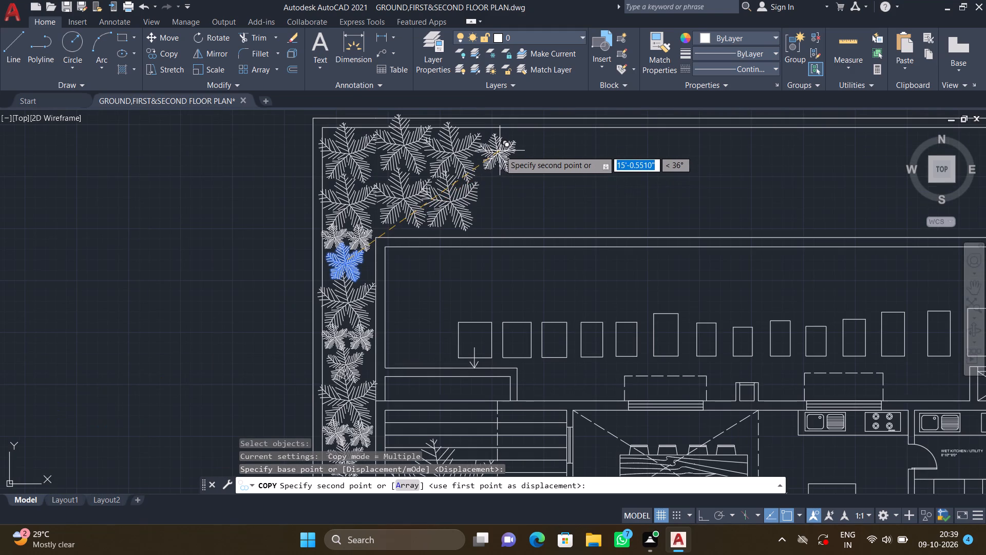
{"action": "left_click", "coordinate": [503, 145]}
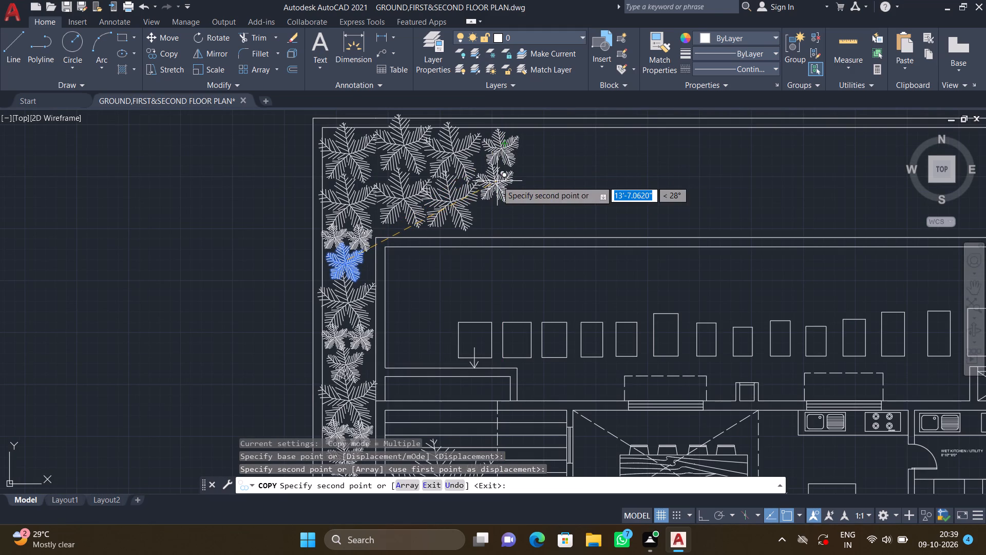
{"action": "left_click", "coordinate": [497, 181]}
{"action": "scroll", "coordinate": [495, 215], "scroll_direction": "up", "scroll_amount": 2}
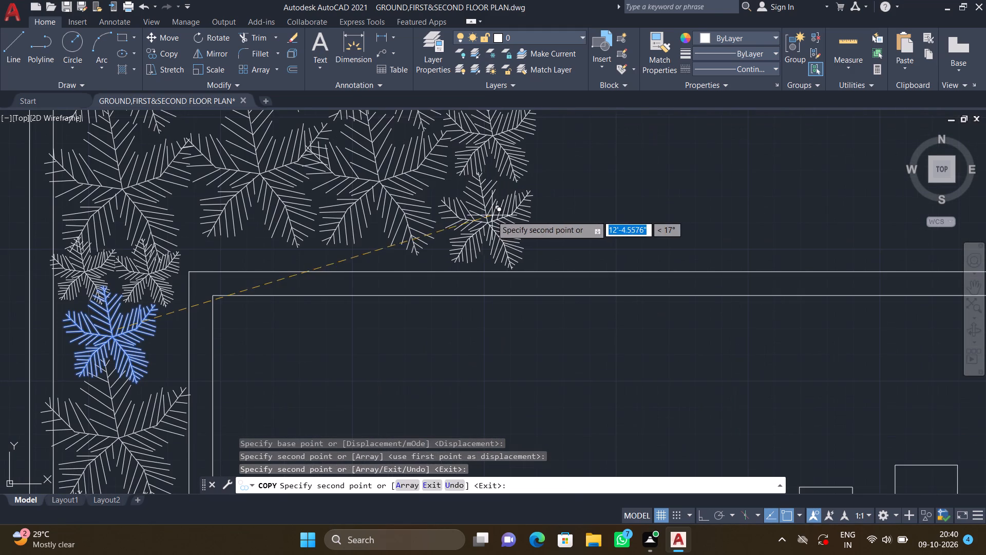
{"action": "left_click", "coordinate": [486, 209]}
{"action": "key", "text": "Return"}
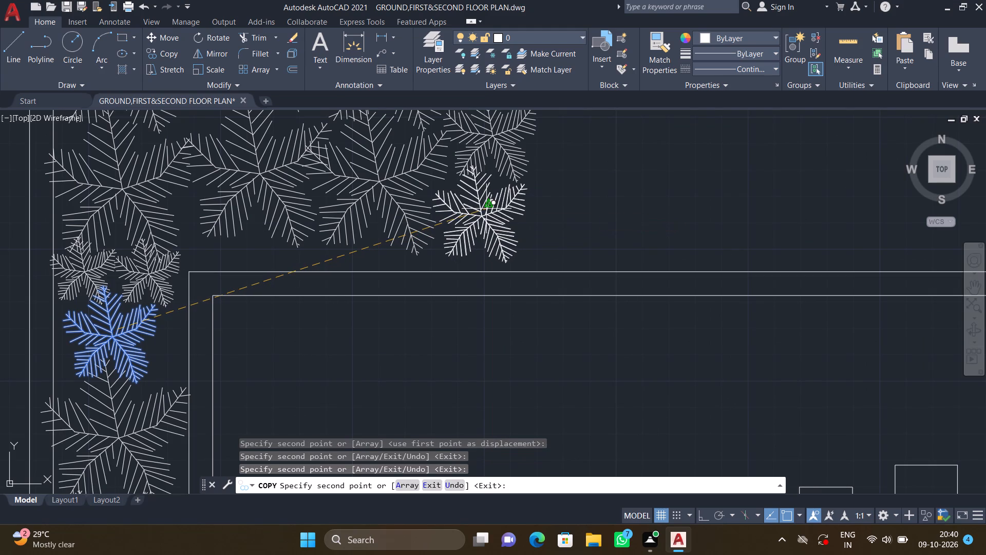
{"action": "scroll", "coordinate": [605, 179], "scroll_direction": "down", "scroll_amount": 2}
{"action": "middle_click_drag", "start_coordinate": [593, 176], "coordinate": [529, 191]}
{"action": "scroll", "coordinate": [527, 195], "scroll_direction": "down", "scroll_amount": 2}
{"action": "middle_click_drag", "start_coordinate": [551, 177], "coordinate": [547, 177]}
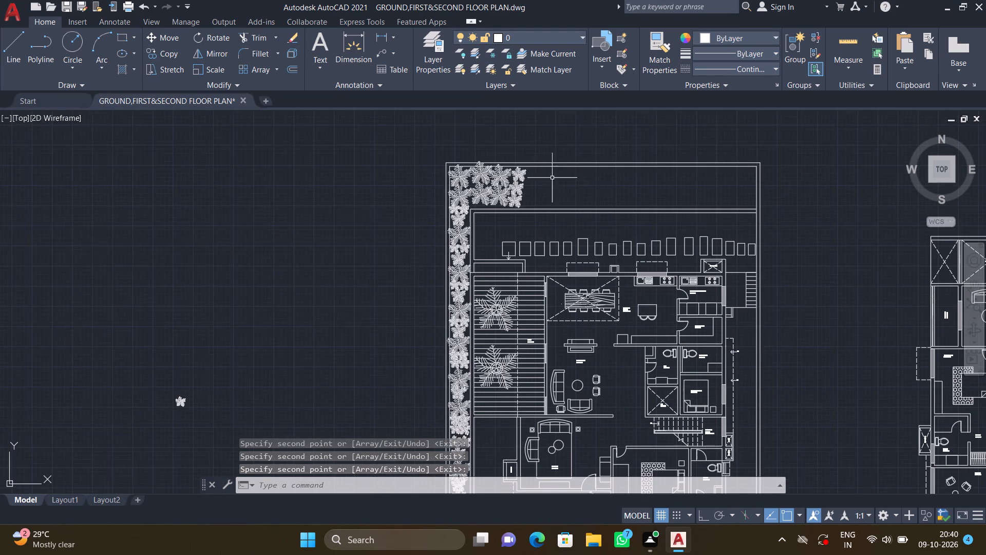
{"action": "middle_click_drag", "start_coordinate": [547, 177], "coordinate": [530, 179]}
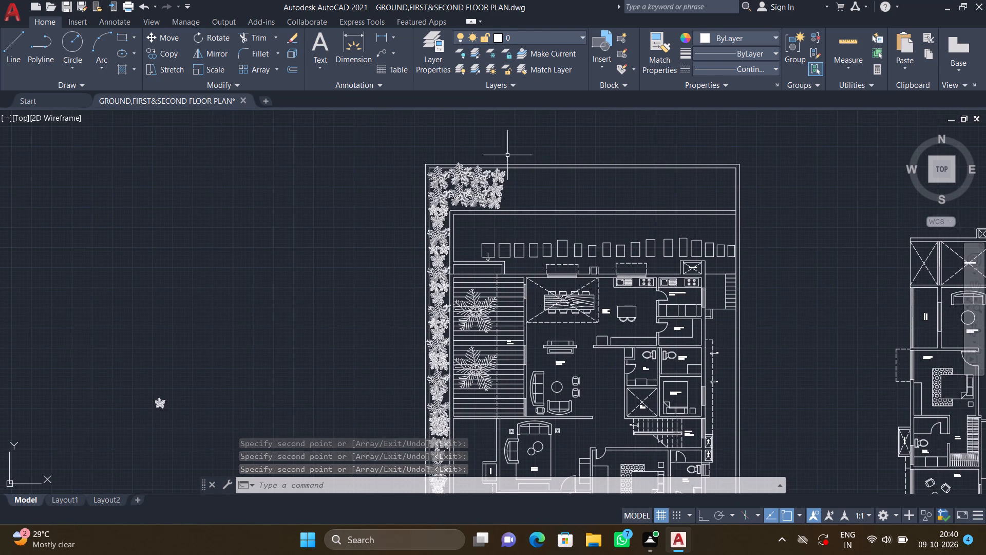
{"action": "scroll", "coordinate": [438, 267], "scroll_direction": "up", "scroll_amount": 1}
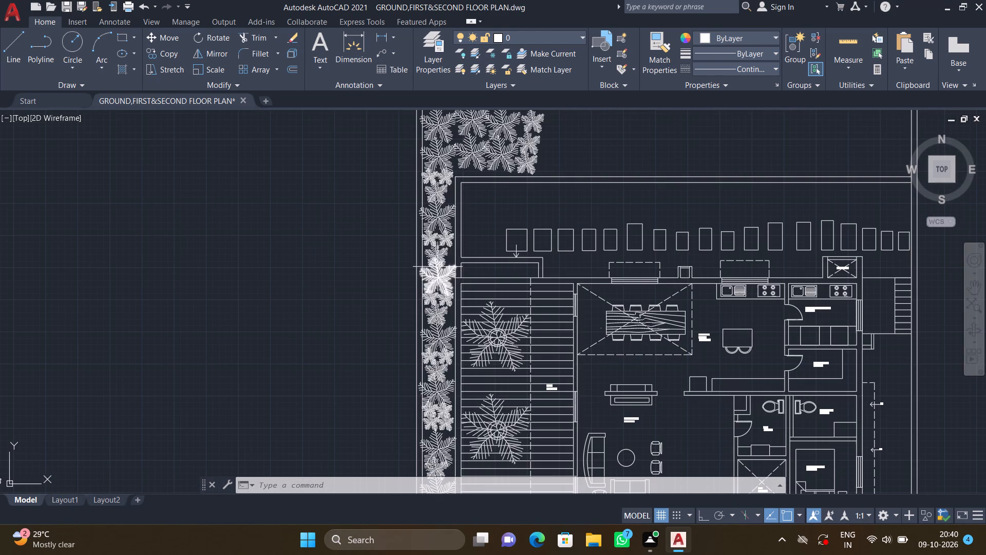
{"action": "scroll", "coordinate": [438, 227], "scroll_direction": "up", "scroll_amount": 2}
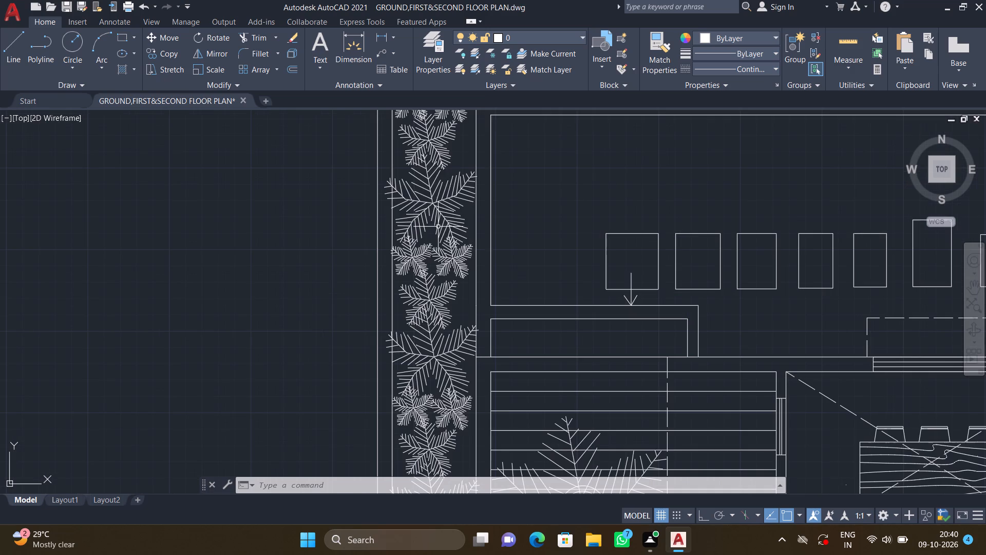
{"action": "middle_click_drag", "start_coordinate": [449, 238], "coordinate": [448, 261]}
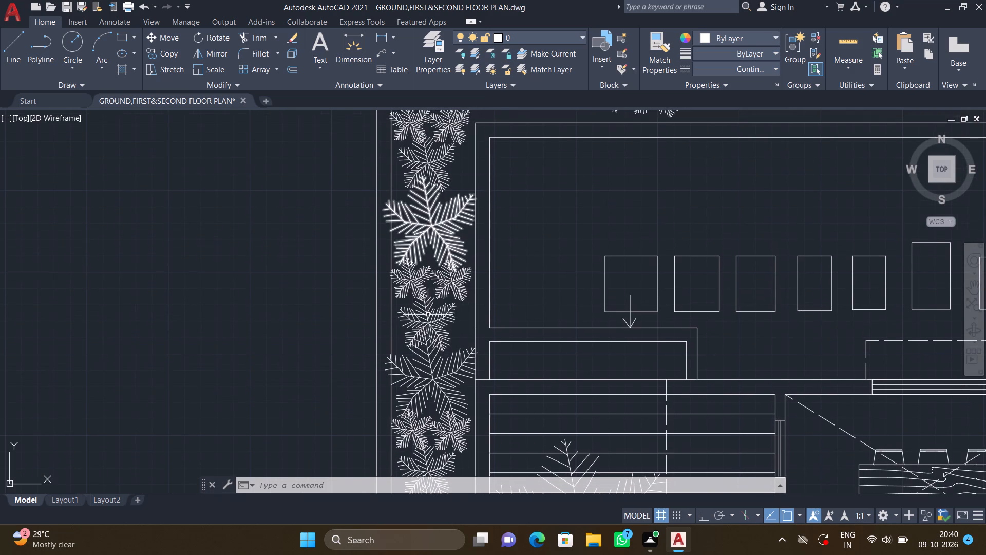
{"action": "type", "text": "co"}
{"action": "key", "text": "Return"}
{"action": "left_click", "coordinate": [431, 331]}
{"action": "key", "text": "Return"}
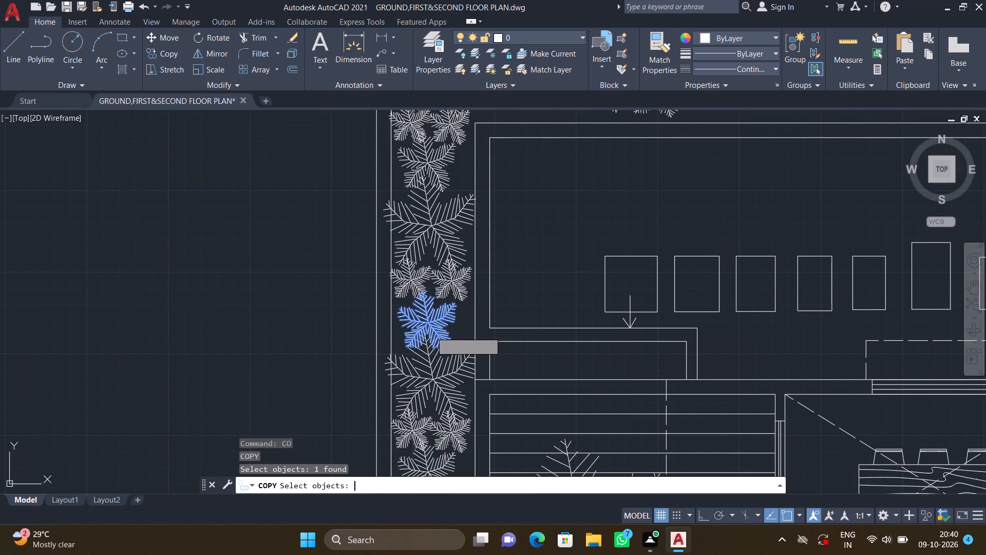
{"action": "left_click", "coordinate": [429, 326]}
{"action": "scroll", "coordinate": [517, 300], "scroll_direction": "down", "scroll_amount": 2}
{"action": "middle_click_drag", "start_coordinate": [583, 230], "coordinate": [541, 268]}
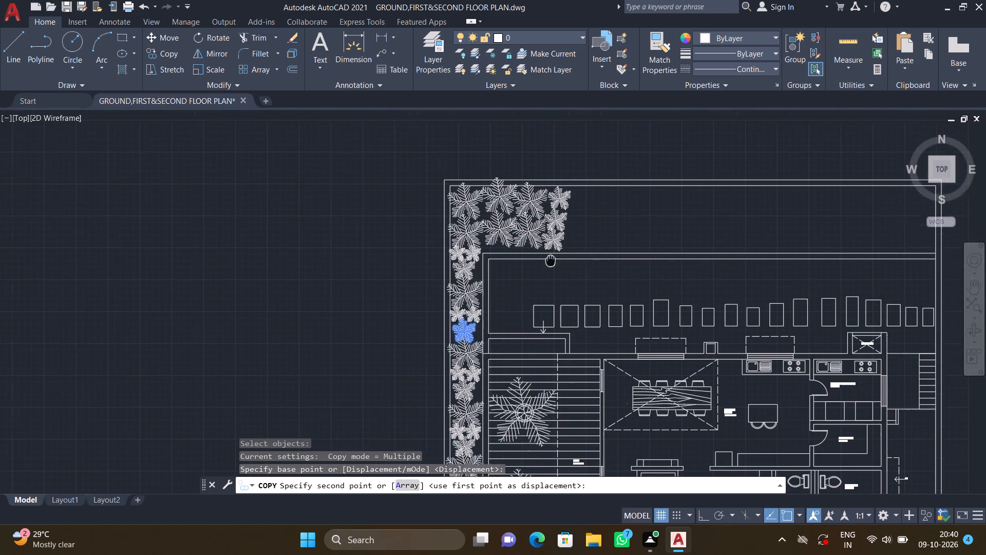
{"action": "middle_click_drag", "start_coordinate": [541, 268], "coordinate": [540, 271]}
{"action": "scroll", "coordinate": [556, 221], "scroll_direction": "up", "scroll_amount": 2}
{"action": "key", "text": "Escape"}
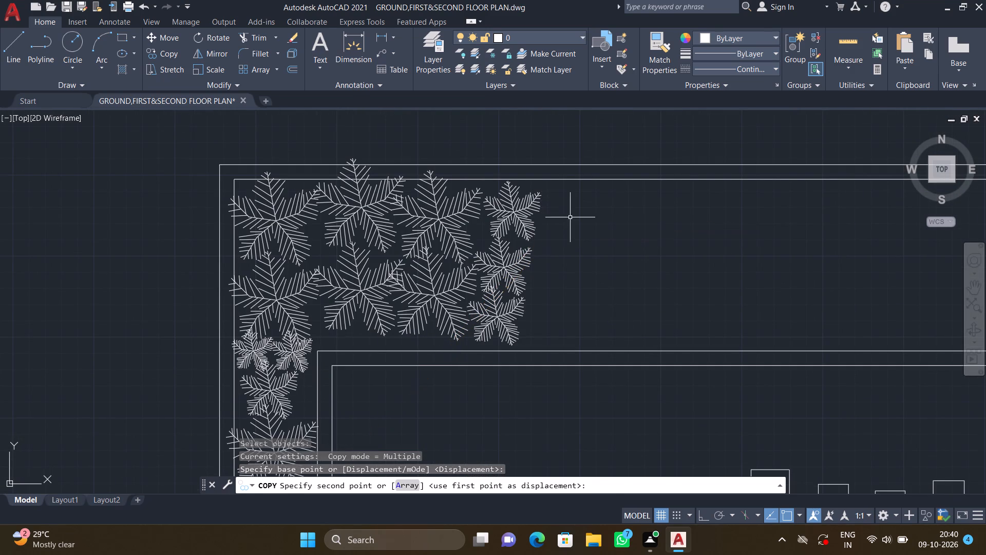
Copy the northwest corner's large palm twice, about 15'-7" and 15'-11" away, as a two-palm column east of the three small palms.
{"action": "type", "text": "co"}
{"action": "key", "text": "Return"}
{"action": "left_click", "coordinate": [278, 214]}
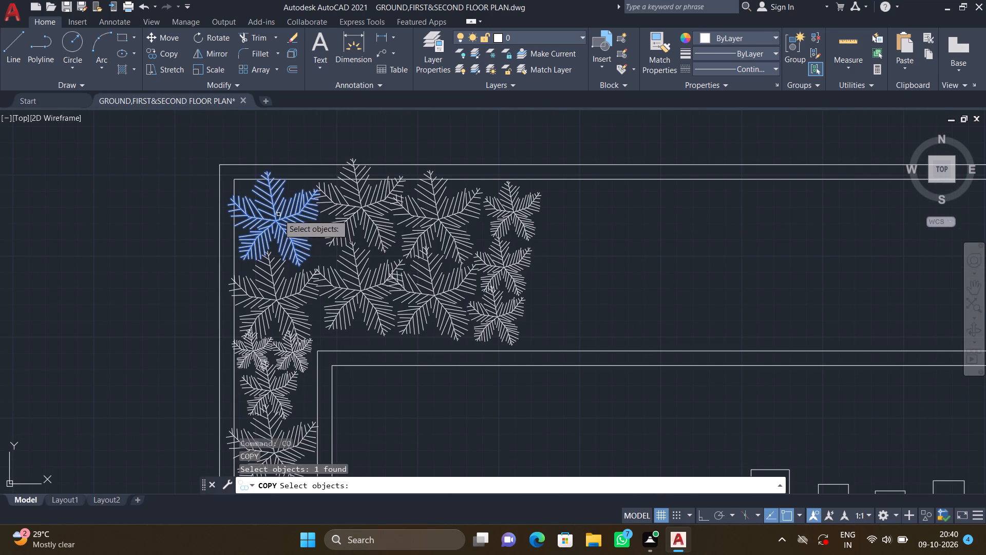
{"action": "key", "text": "Return"}
{"action": "left_click", "coordinate": [275, 224]}
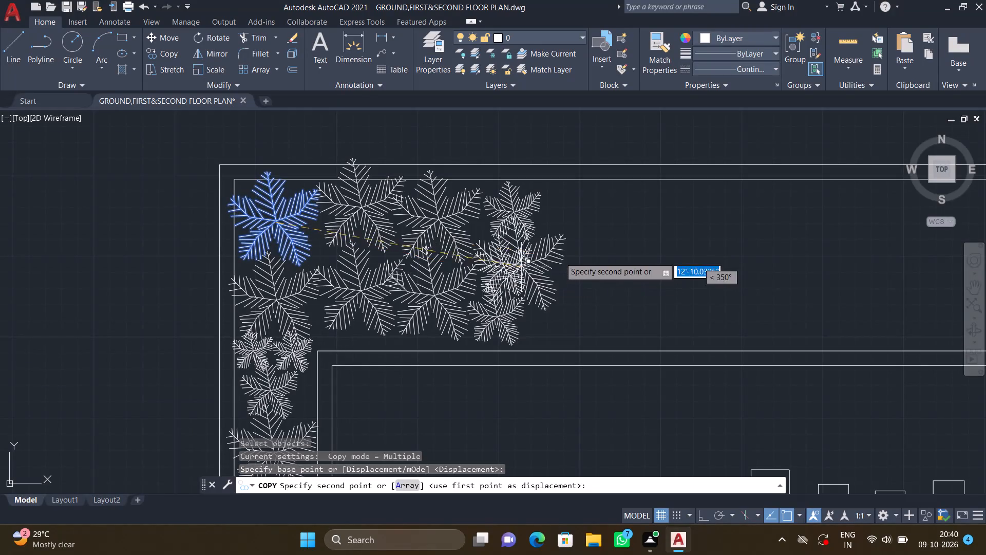
{"action": "scroll", "coordinate": [567, 225], "scroll_direction": "up", "scroll_amount": 1}
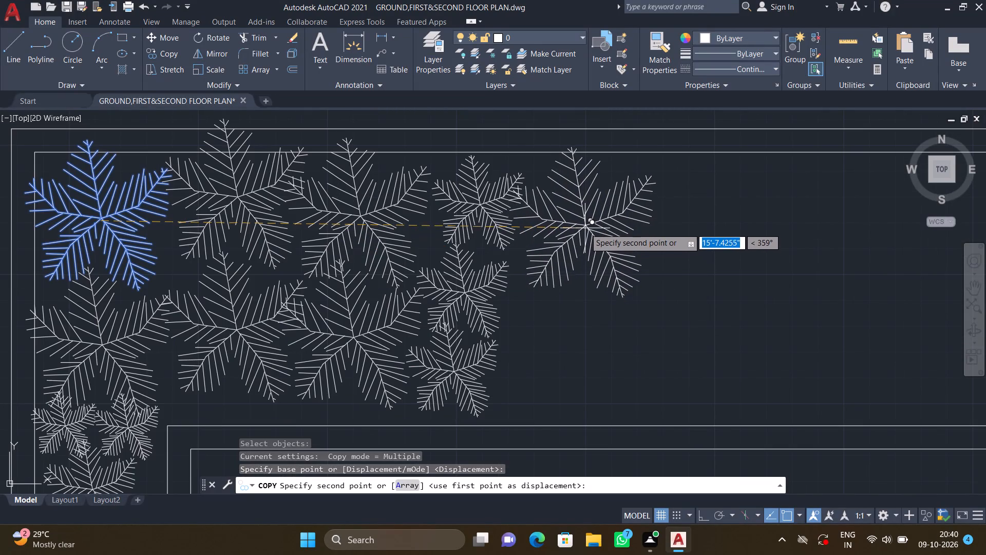
{"action": "left_click", "coordinate": [585, 234]}
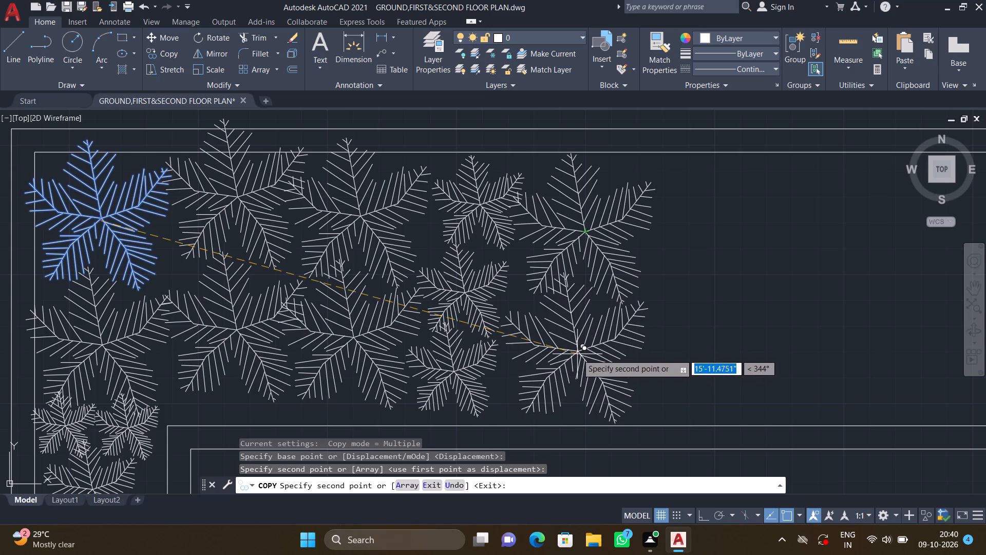
{"action": "left_click", "coordinate": [577, 354]}
{"action": "key", "text": "Return"}
Copy the small-palm column's northernmost palm three times, about 7' to 8'-5" away, as a second column east of the new large pair.
{"action": "scroll", "coordinate": [657, 354], "scroll_direction": "down", "scroll_amount": 2}
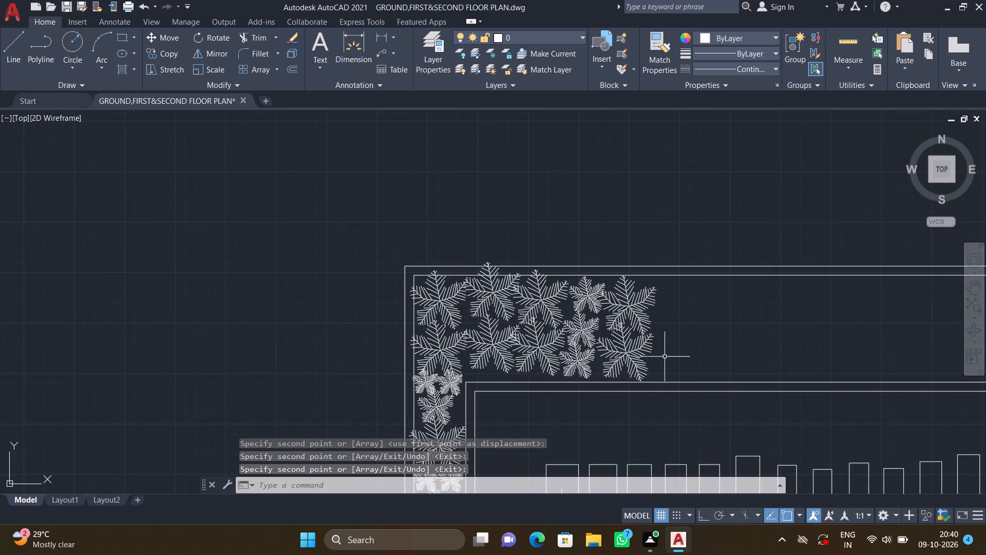
{"action": "middle_click_drag", "start_coordinate": [629, 332], "coordinate": [500, 259]}
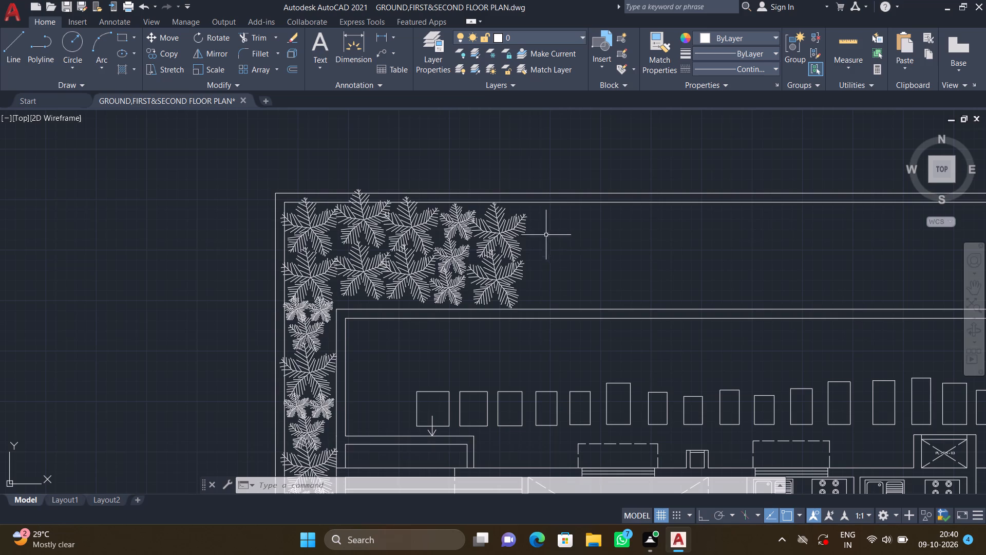
{"action": "middle_click_drag", "start_coordinate": [536, 242], "coordinate": [534, 206]}
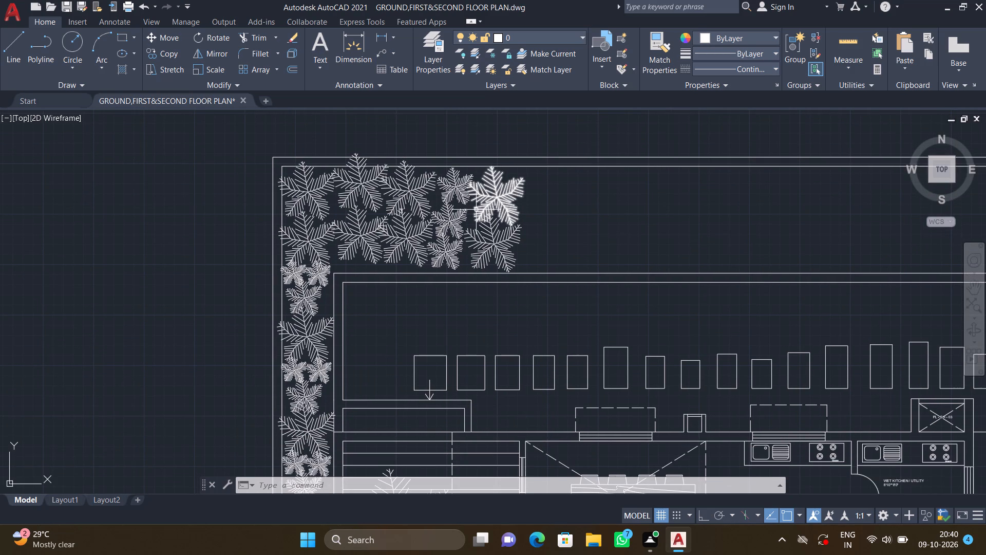
{"action": "key", "text": "c"}
{"action": "key", "text": "o"}
{"action": "key", "text": "Return"}
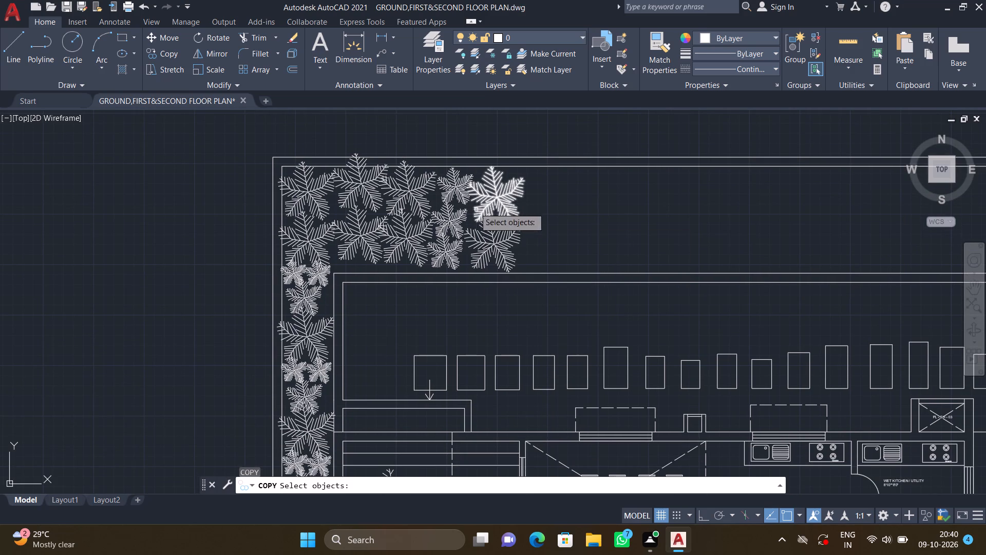
{"action": "left_click", "coordinate": [454, 188]}
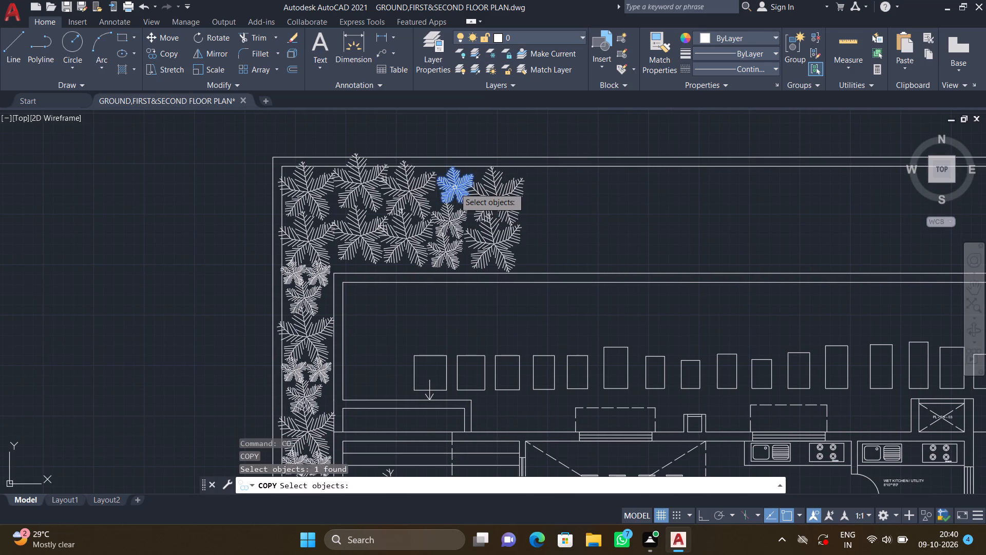
{"action": "key", "text": "Return"}
{"action": "double_click", "coordinate": [454, 188]}
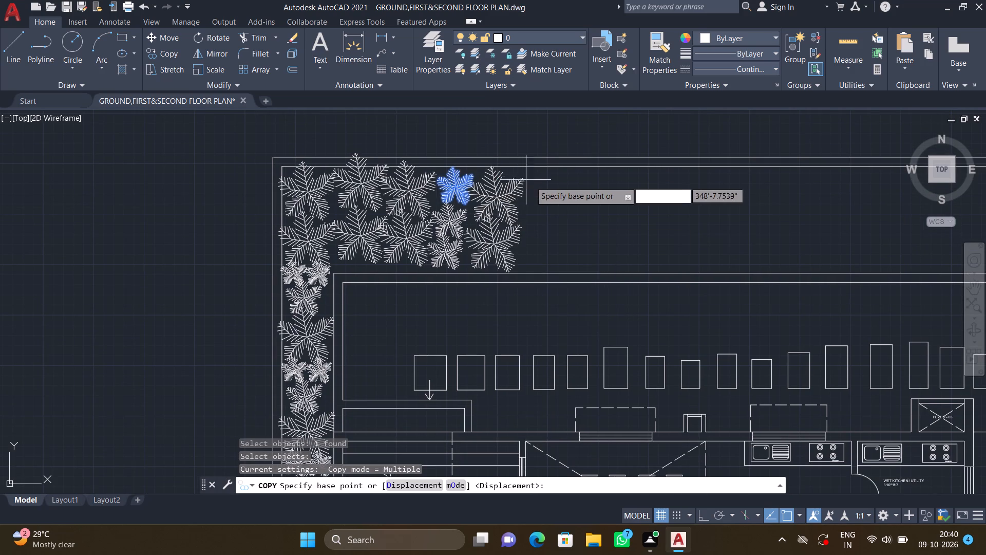
{"action": "left_click", "coordinate": [455, 185]}
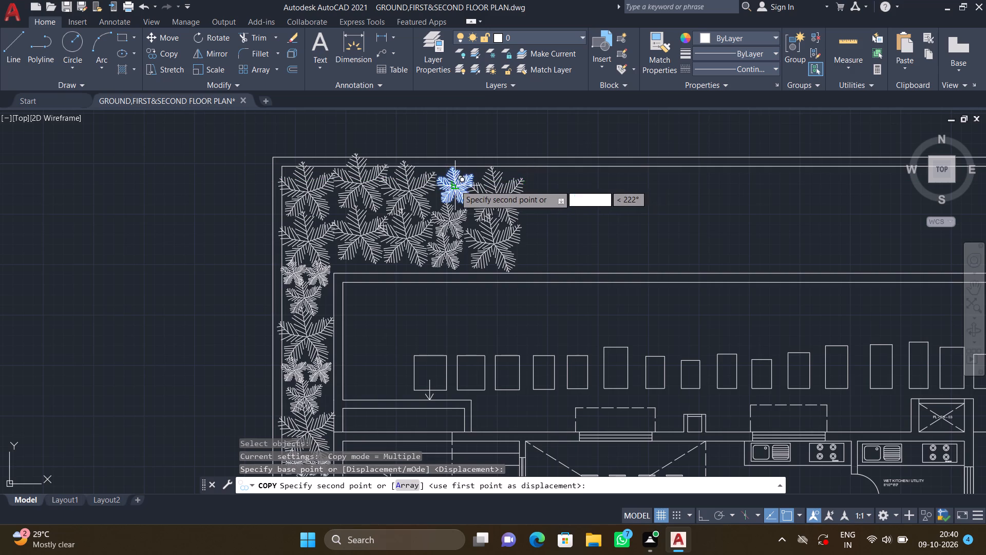
{"action": "scroll", "coordinate": [551, 187], "scroll_direction": "up", "scroll_amount": 1}
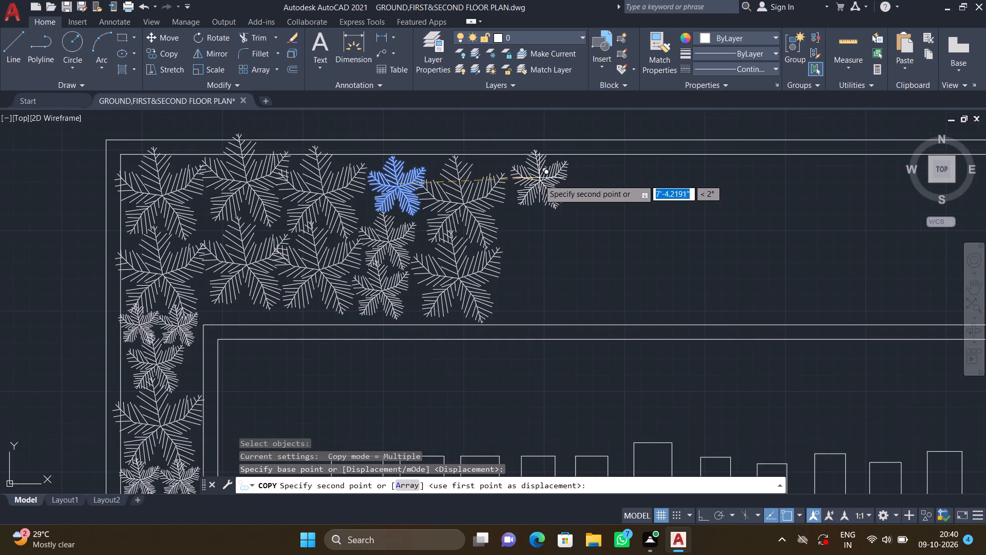
{"action": "left_click", "coordinate": [536, 177]}
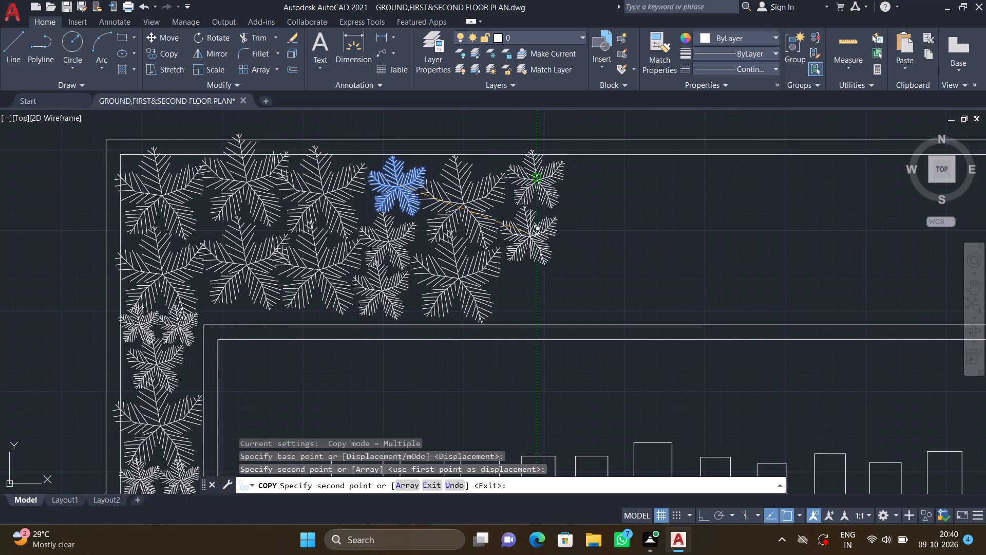
{"action": "left_click", "coordinate": [528, 233]}
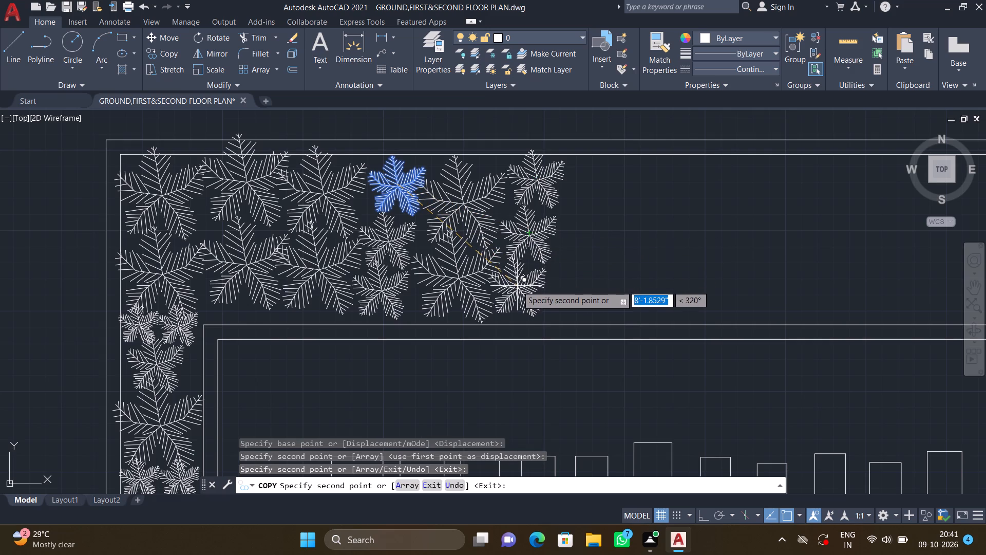
{"action": "left_click", "coordinate": [521, 287]}
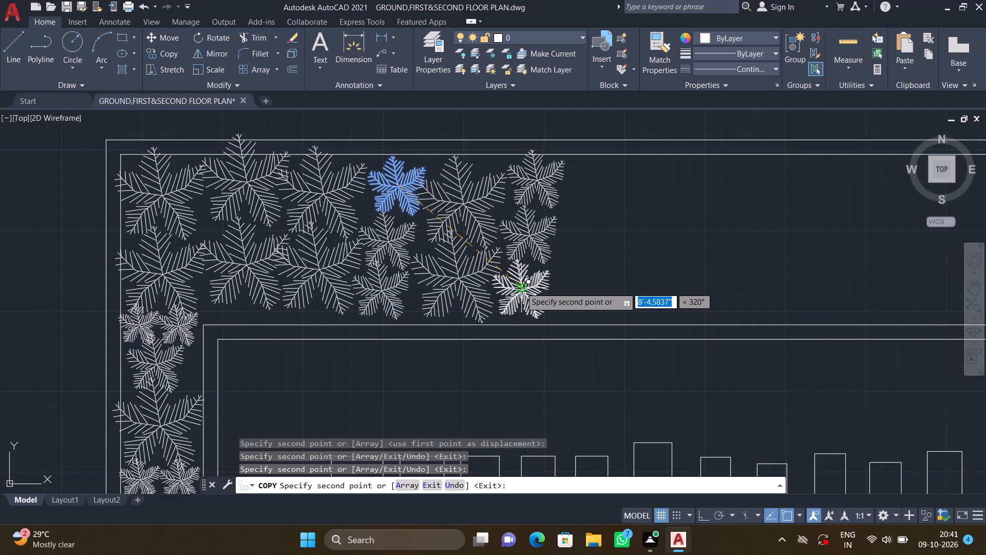
{"action": "key", "text": "Return"}
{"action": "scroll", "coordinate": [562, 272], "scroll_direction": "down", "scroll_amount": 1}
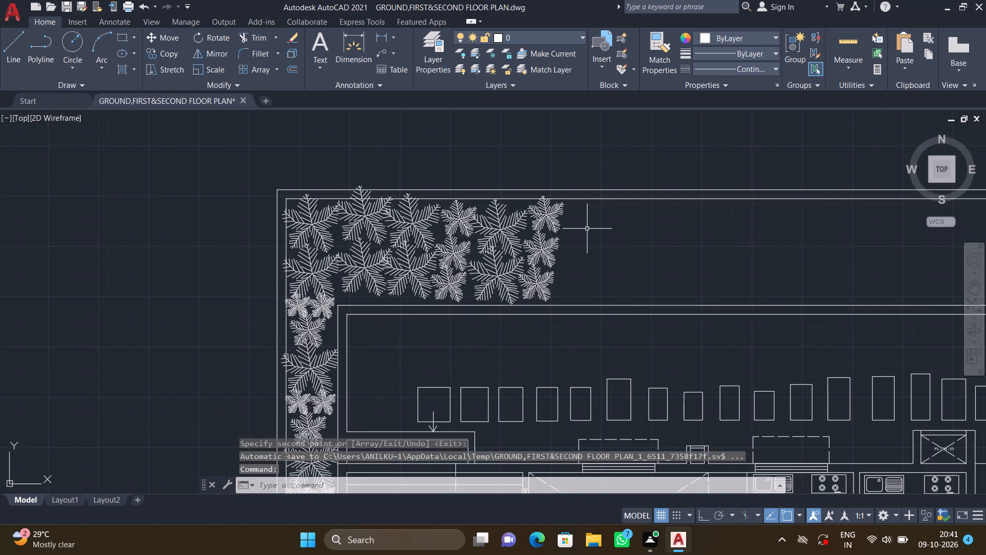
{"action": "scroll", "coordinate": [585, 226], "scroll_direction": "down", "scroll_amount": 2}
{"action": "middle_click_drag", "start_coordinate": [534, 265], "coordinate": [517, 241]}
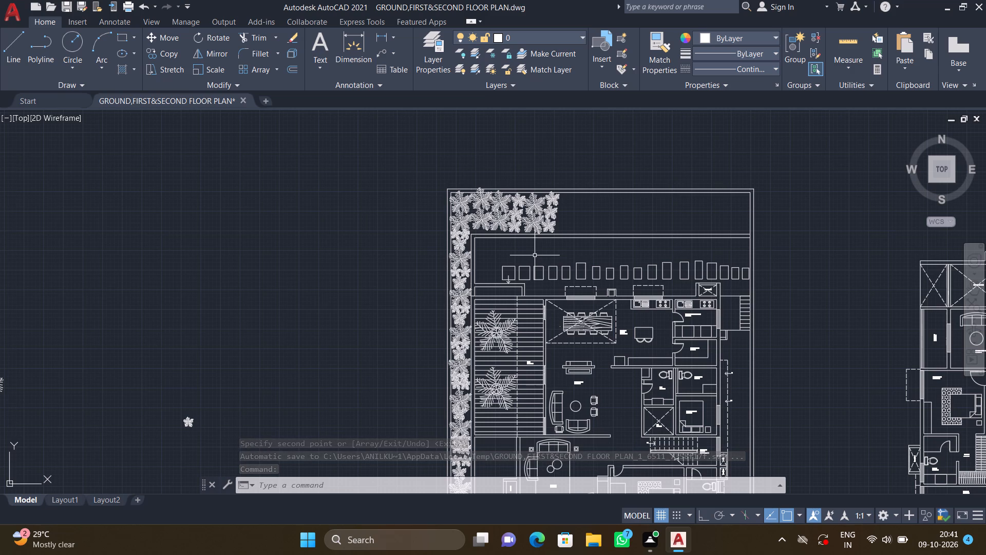
Copy the northwest corner's large palm once, about 23' east, beyond the second small-palm column.
{"action": "scroll", "coordinate": [486, 226], "scroll_direction": "up", "scroll_amount": 1}
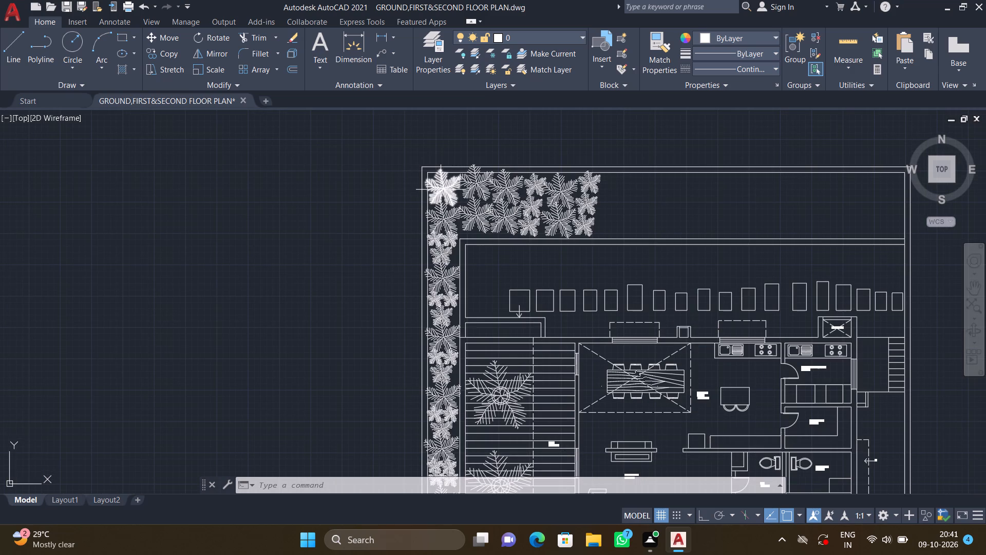
{"action": "key", "text": "c"}
{"action": "key", "text": "o"}
{"action": "key", "text": "Return"}
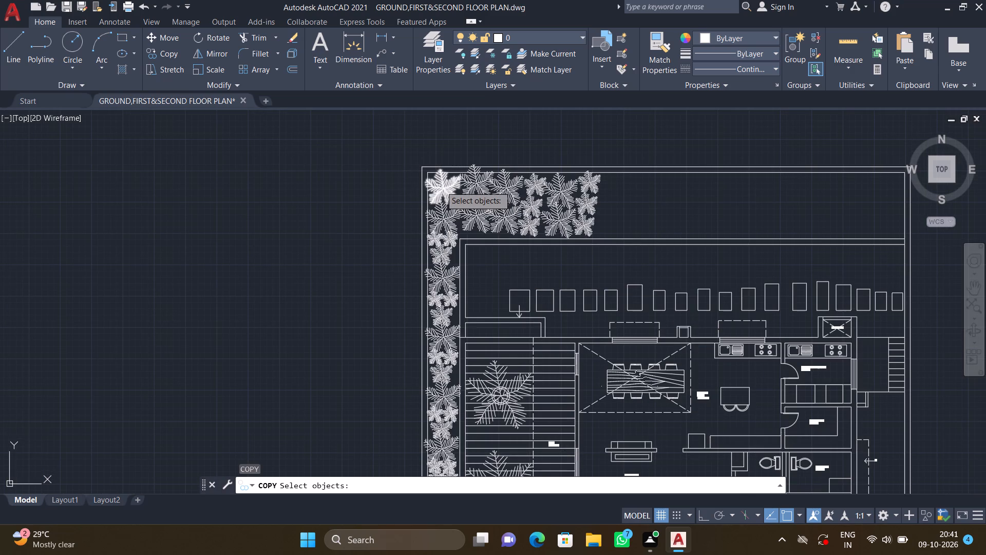
{"action": "left_click", "coordinate": [441, 186]}
{"action": "key", "text": "Return"}
{"action": "left_click", "coordinate": [441, 186]}
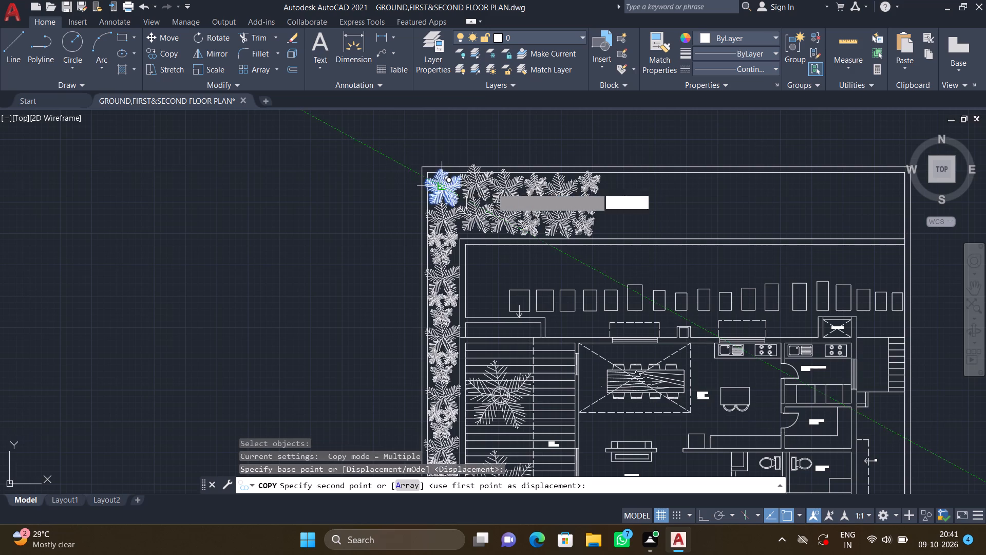
{"action": "scroll", "coordinate": [633, 202], "scroll_direction": "up", "scroll_amount": 2}
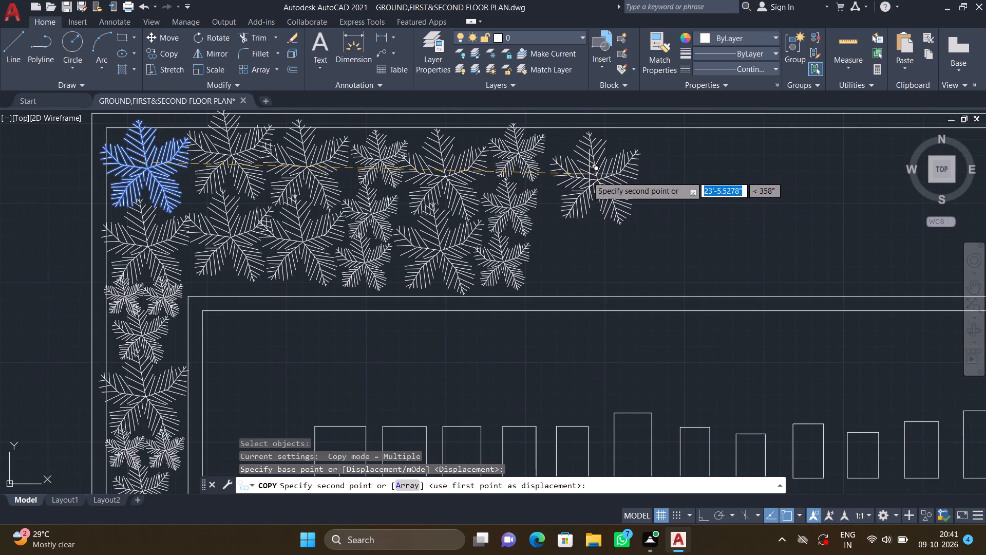
{"action": "left_click", "coordinate": [585, 174]}
{"action": "key", "text": "Return"}
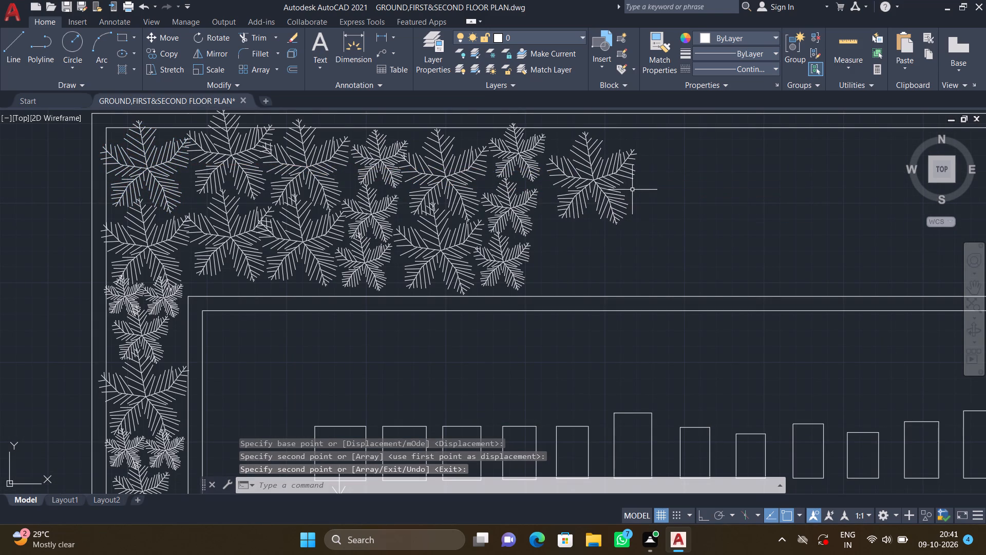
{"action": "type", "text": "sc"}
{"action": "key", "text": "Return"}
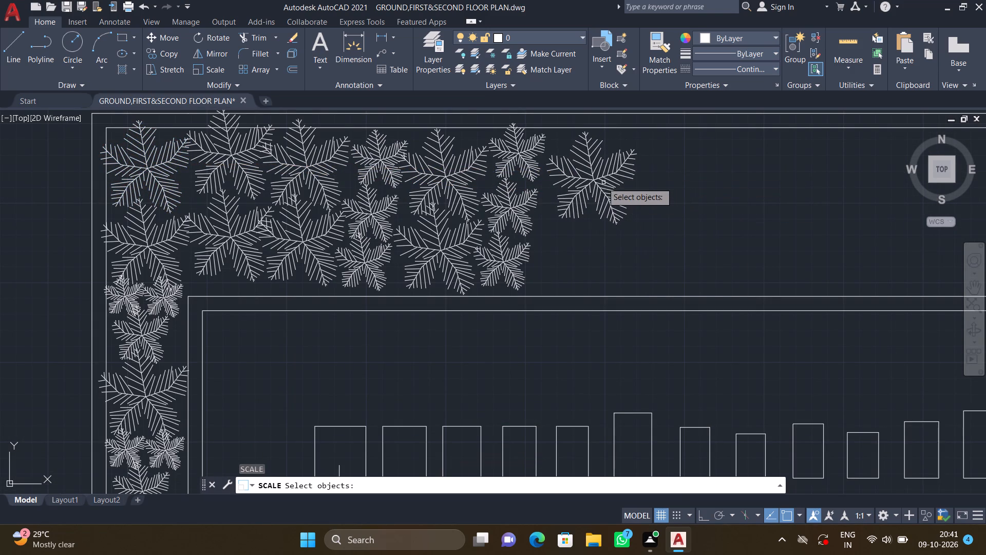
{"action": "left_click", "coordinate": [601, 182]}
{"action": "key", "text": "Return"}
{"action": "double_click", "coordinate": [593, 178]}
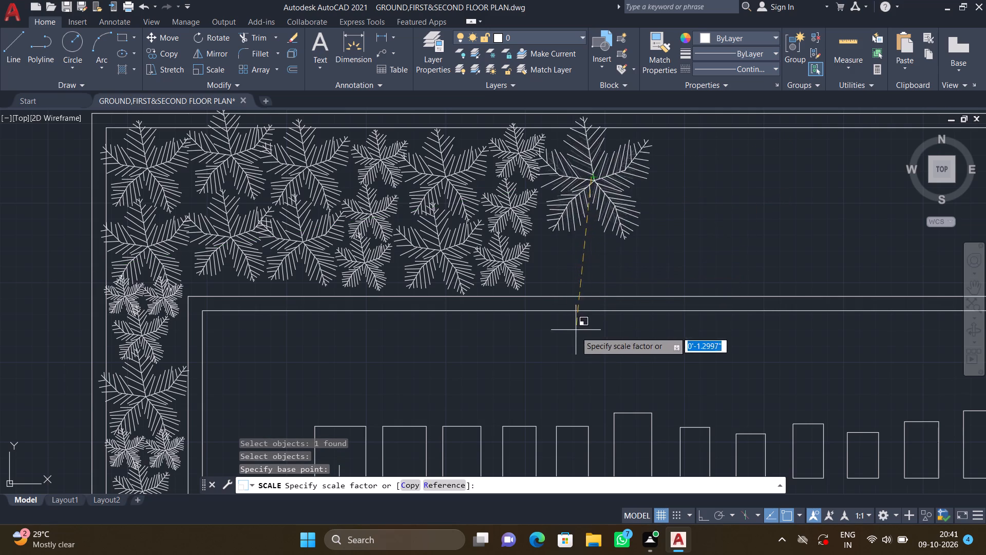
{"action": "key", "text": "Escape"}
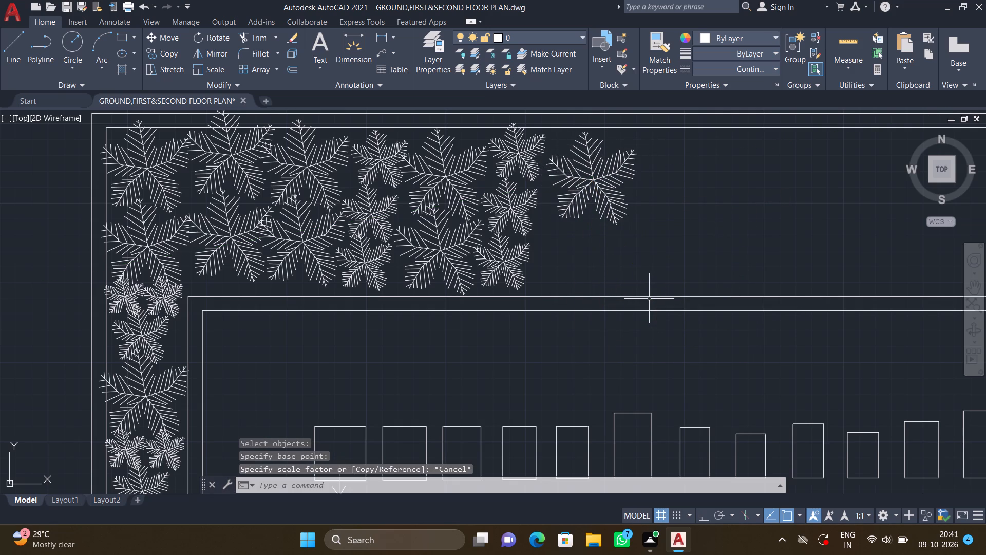
Move the new easternmost large palm south to about the middle of the north strip's width.
{"action": "key", "text": "m"}
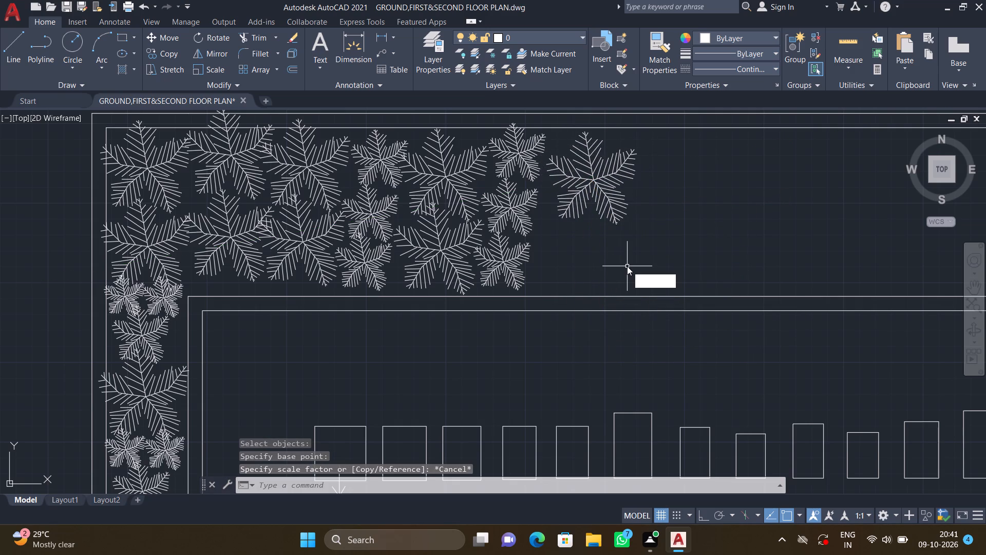
{"action": "key", "text": "Return"}
{"action": "left_click", "coordinate": [592, 175]}
{"action": "key", "text": "Return"}
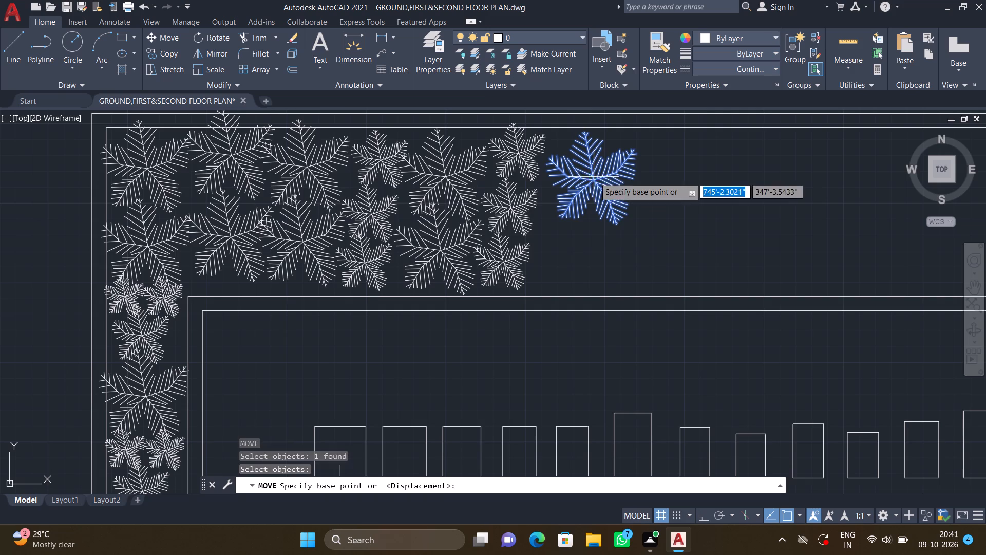
{"action": "left_click", "coordinate": [595, 178]}
{"action": "left_click", "coordinate": [593, 218]}
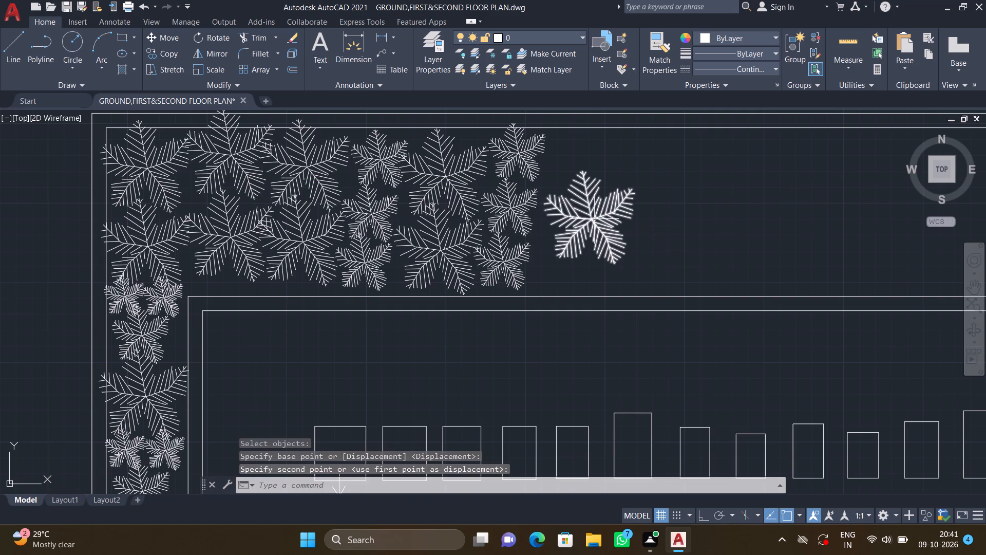
Scale the easternmost large palm up by about 1.9 from its centre so it spans the north strip's width.
{"action": "type", "text": "sc"}
{"action": "key", "text": "Return"}
{"action": "left_click", "coordinate": [590, 212]}
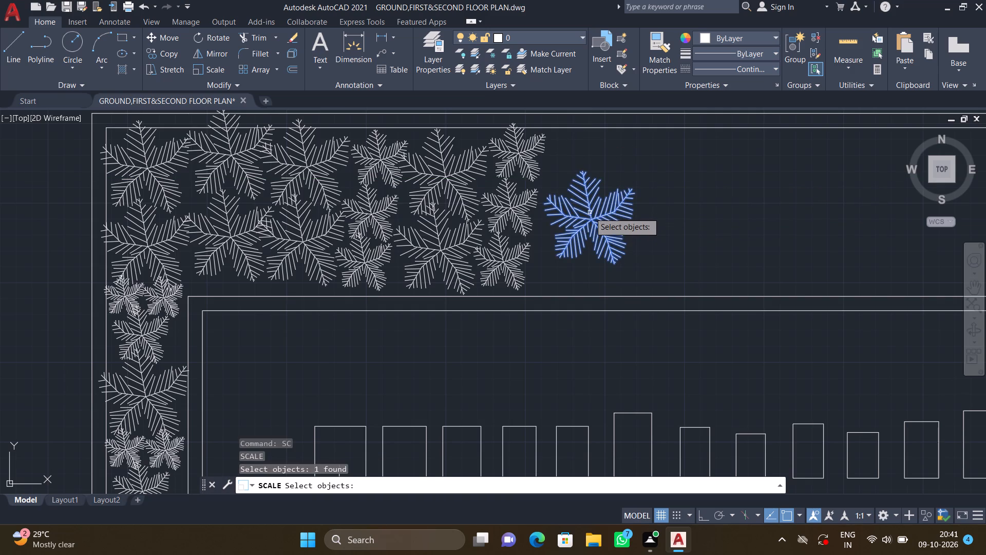
{"action": "key", "text": "Return"}
{"action": "left_click", "coordinate": [592, 217]}
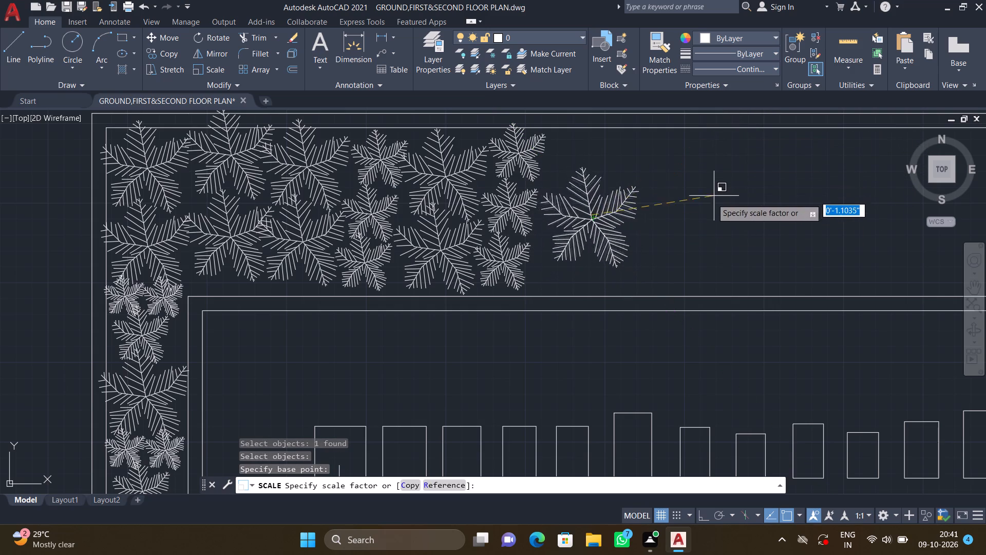
{"action": "left_click", "coordinate": [762, 348]}
Copy the second small-palm column's northernmost palm seven times, starting about 7' away, as a loose cluster just east of the enlarged palm.
{"action": "scroll", "coordinate": [705, 289], "scroll_direction": "down", "scroll_amount": 2}
{"action": "middle_click_drag", "start_coordinate": [695, 287], "coordinate": [630, 260]}
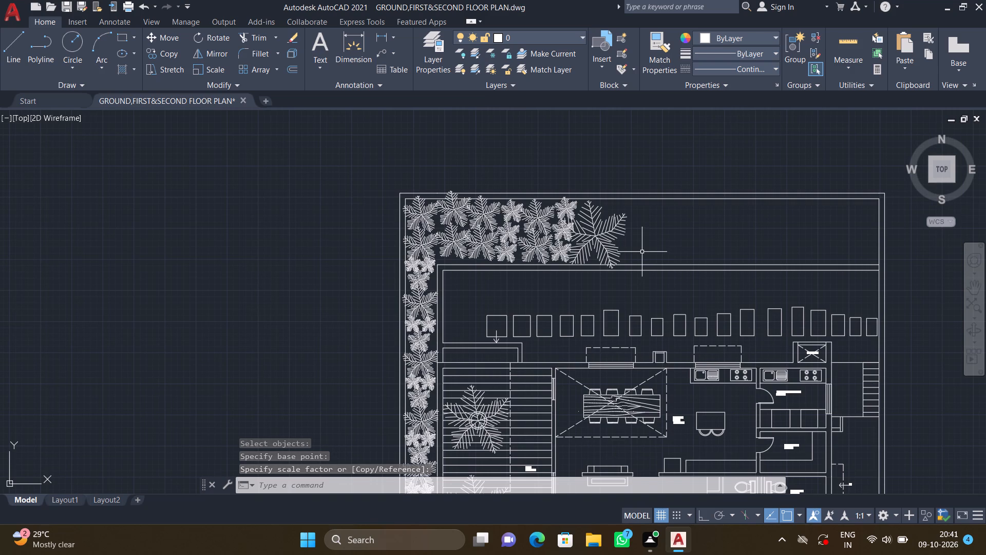
{"action": "scroll", "coordinate": [564, 205], "scroll_direction": "up", "scroll_amount": 1}
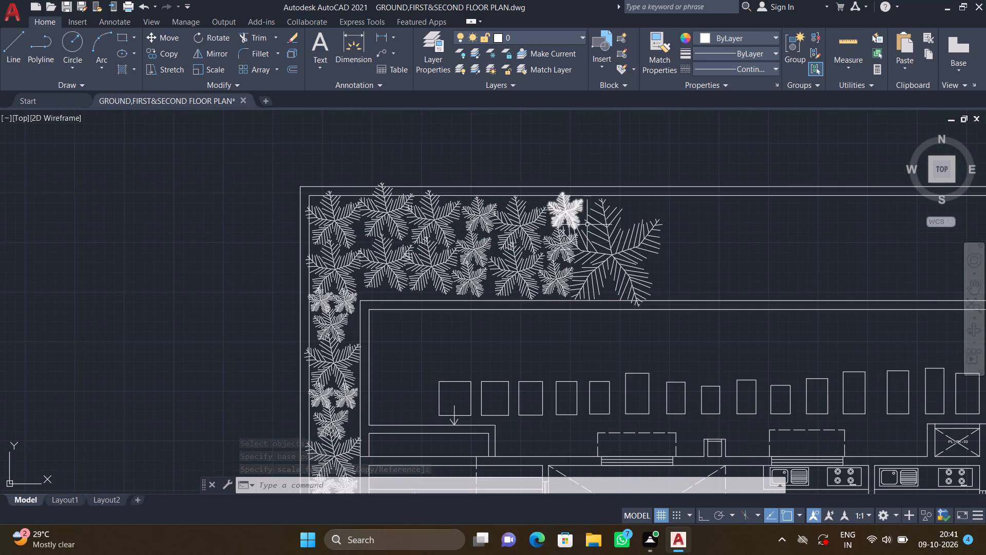
{"action": "key", "text": "c"}
{"action": "key", "text": "o"}
{"action": "key", "text": "Return"}
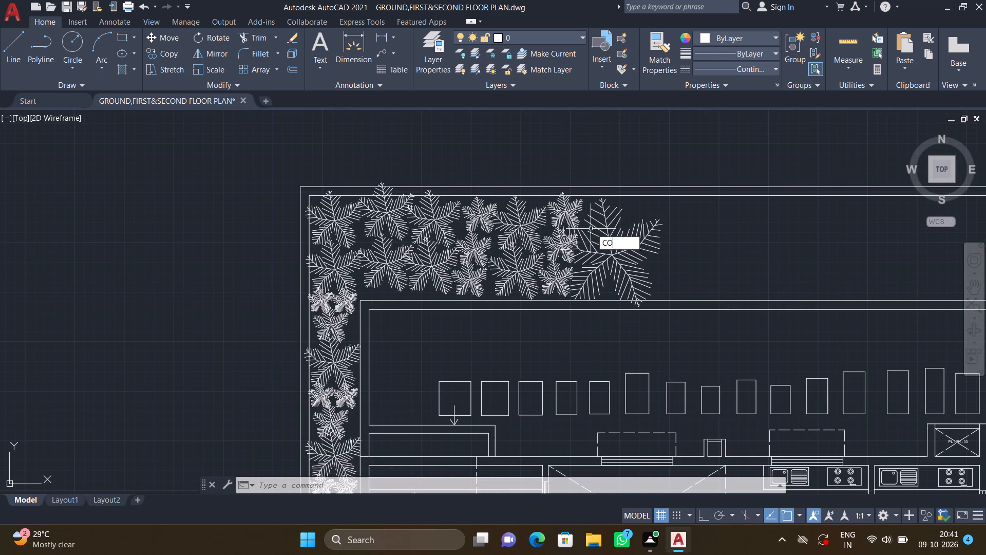
{"action": "left_click", "coordinate": [563, 214]}
{"action": "key", "text": "Return"}
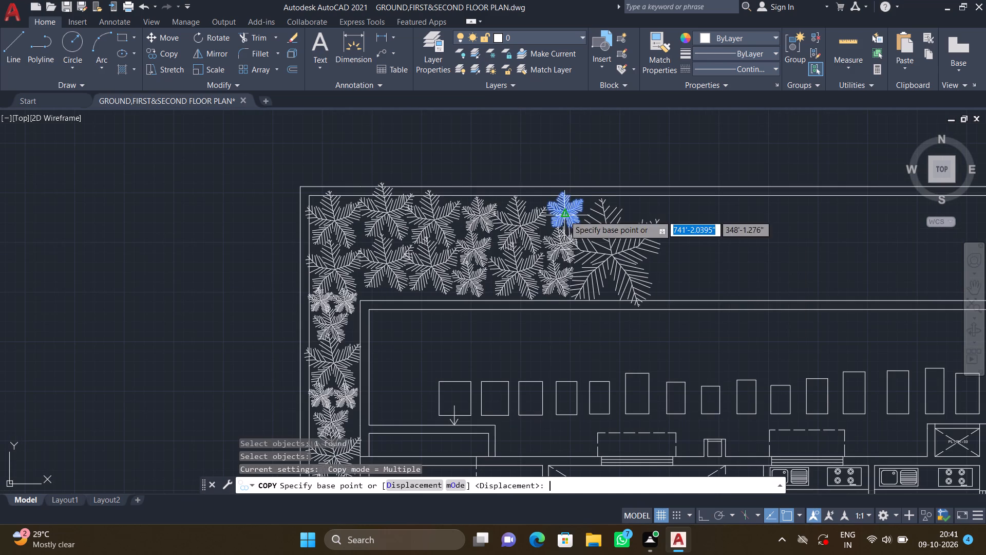
{"action": "left_click", "coordinate": [566, 212]}
{"action": "scroll", "coordinate": [675, 205], "scroll_direction": "up", "scroll_amount": 3}
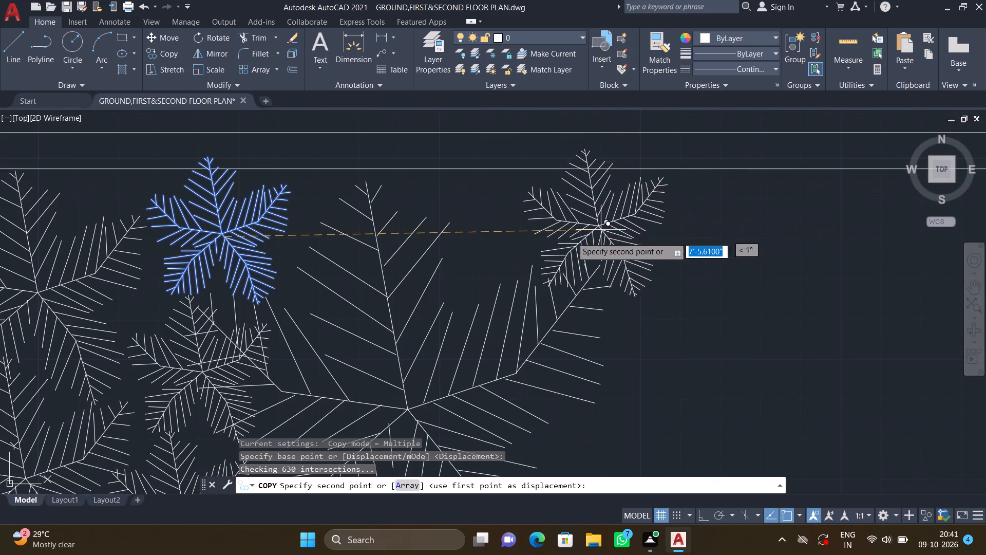
{"action": "left_click", "coordinate": [583, 239]}
{"action": "scroll", "coordinate": [617, 283], "scroll_direction": "down", "scroll_amount": 2}
{"action": "middle_click_drag", "start_coordinate": [625, 345], "coordinate": [612, 285]}
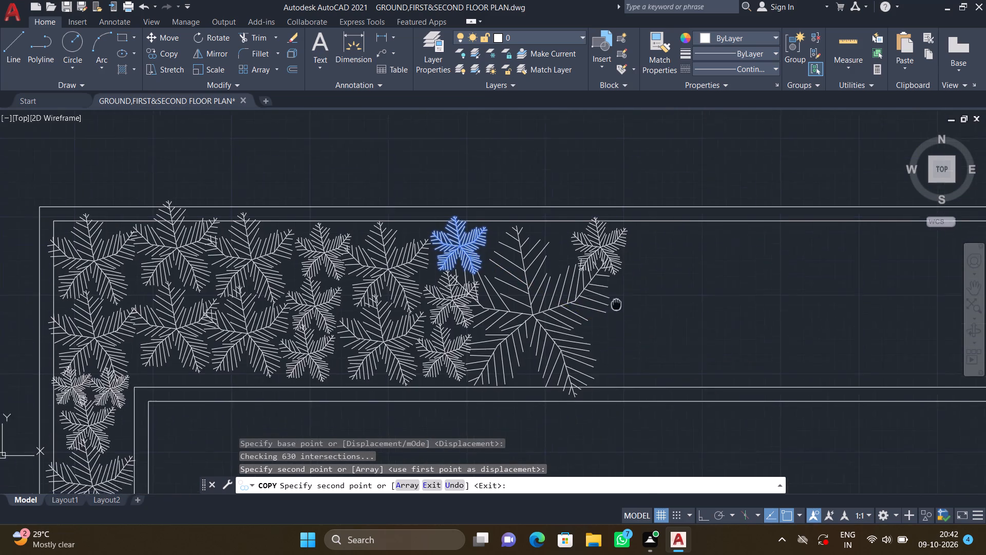
{"action": "middle_click_drag", "start_coordinate": [612, 285], "coordinate": [607, 267]}
{"action": "scroll", "coordinate": [615, 285], "scroll_direction": "up", "scroll_amount": 2}
{"action": "left_click", "coordinate": [599, 282]}
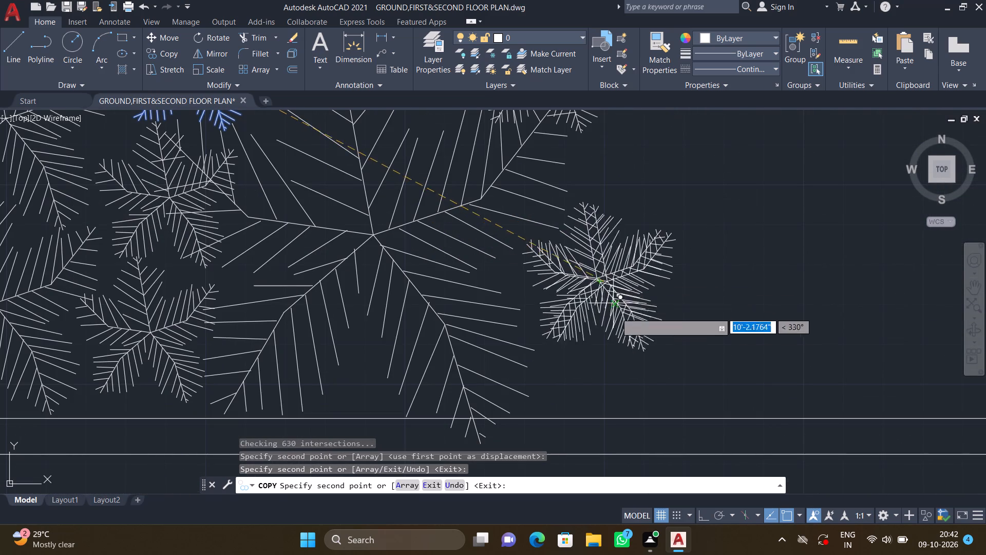
{"action": "scroll", "coordinate": [624, 340], "scroll_direction": "down", "scroll_amount": 2}
{"action": "scroll", "coordinate": [637, 266], "scroll_direction": "up", "scroll_amount": 1}
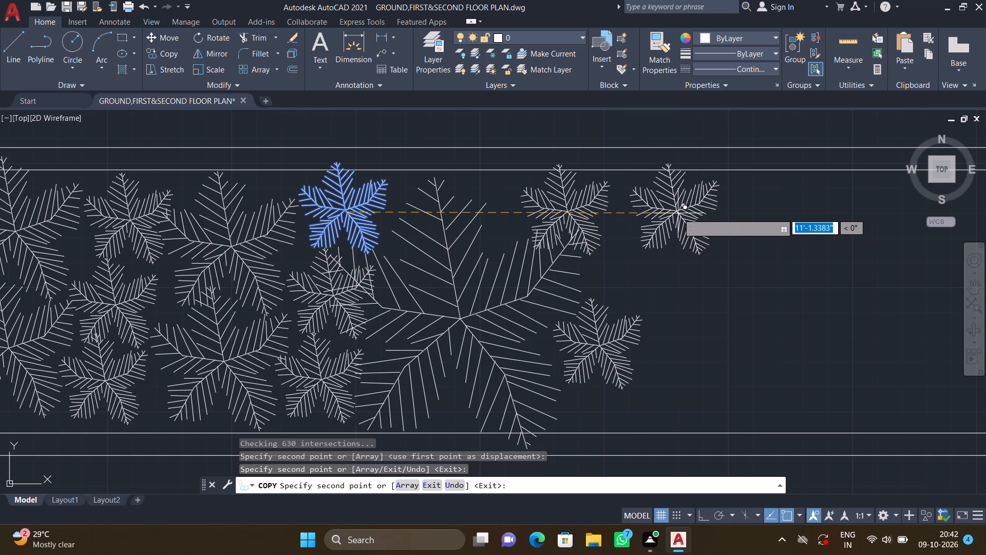
{"action": "left_click", "coordinate": [677, 213]}
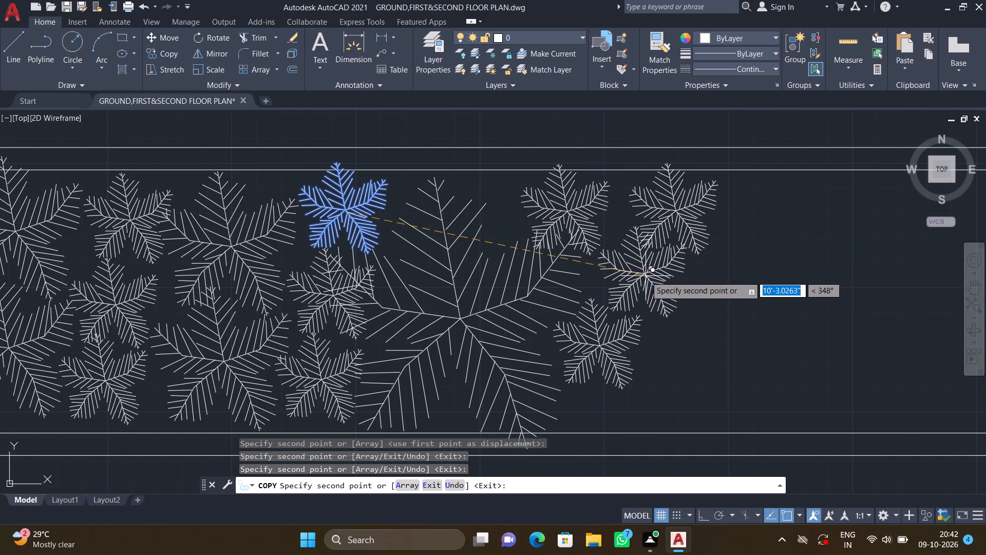
{"action": "left_click", "coordinate": [646, 276]}
{"action": "left_click", "coordinate": [693, 344]}
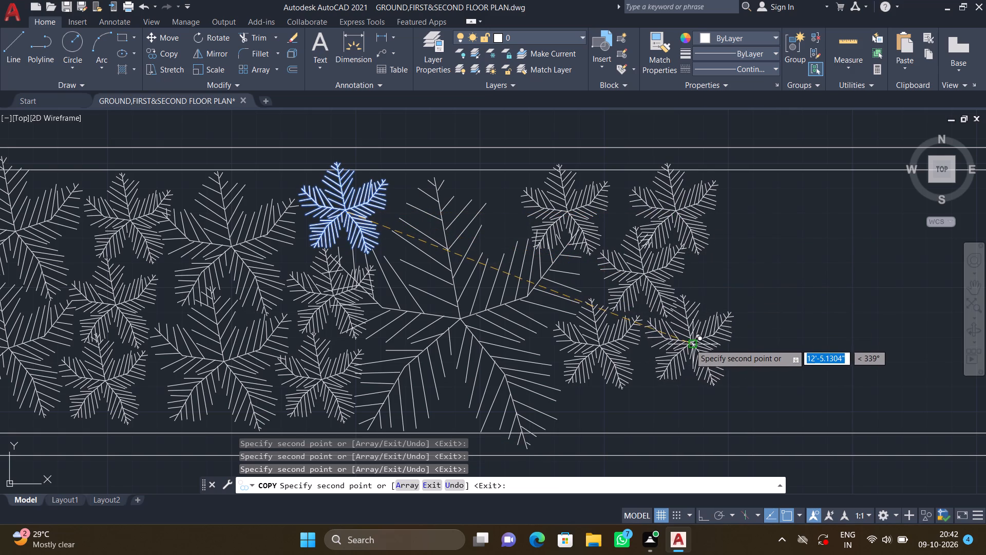
{"action": "left_click", "coordinate": [601, 400]}
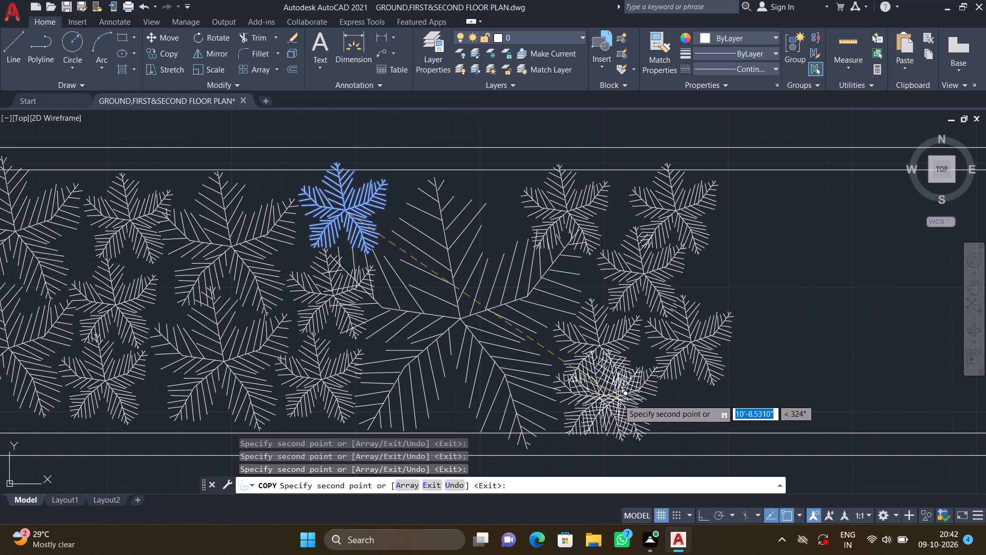
{"action": "left_click", "coordinate": [686, 402]}
{"action": "key", "text": "Return"}
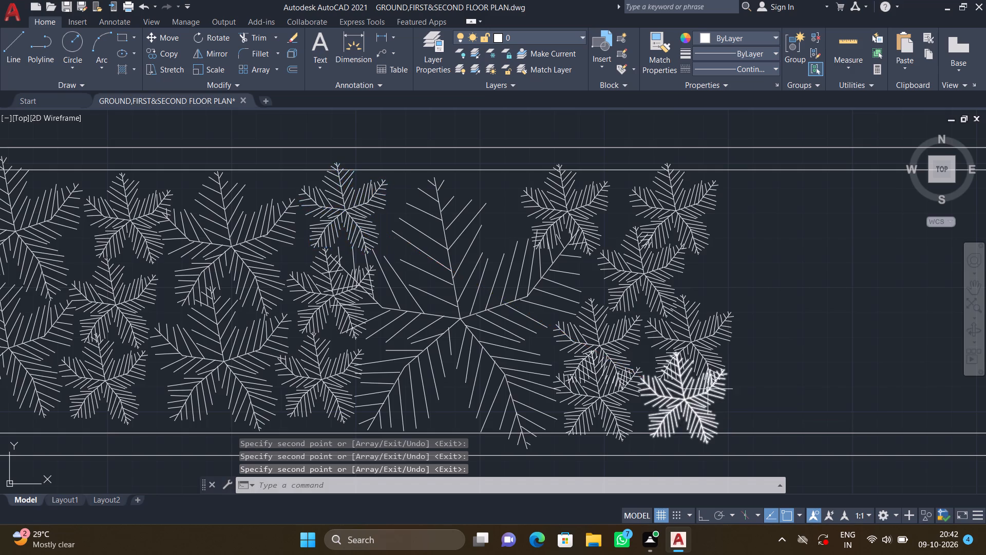
Copy the large palm just south of the northwest corner palm twice, about 34' east, as a north-south pair beyond the loose small-palm cluster.
{"action": "scroll", "coordinate": [715, 386], "scroll_direction": "down", "scroll_amount": 3}
{"action": "middle_click_drag", "start_coordinate": [741, 377], "coordinate": [619, 292]}
{"action": "scroll", "coordinate": [625, 300], "scroll_direction": "down", "scroll_amount": 1}
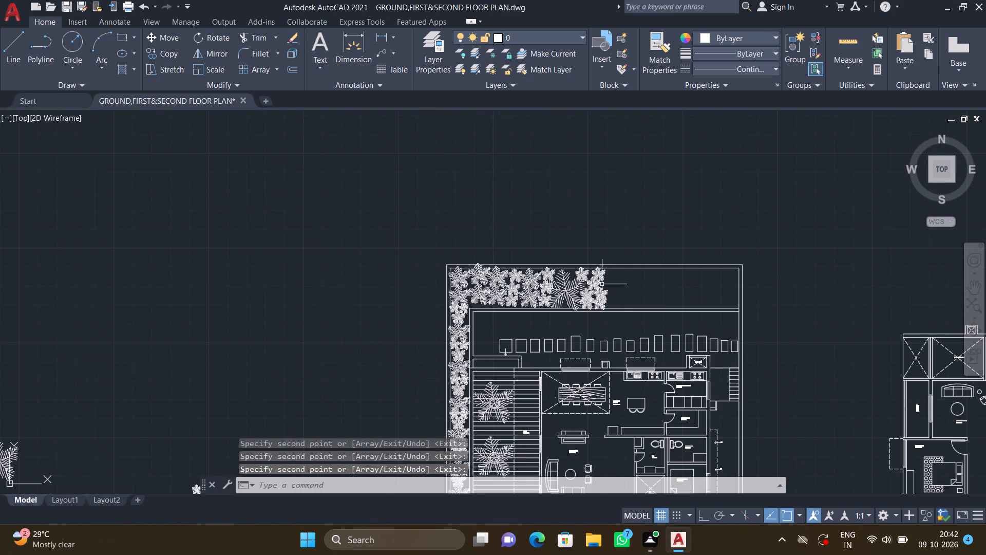
{"action": "scroll", "coordinate": [602, 283], "scroll_direction": "down", "scroll_amount": 1}
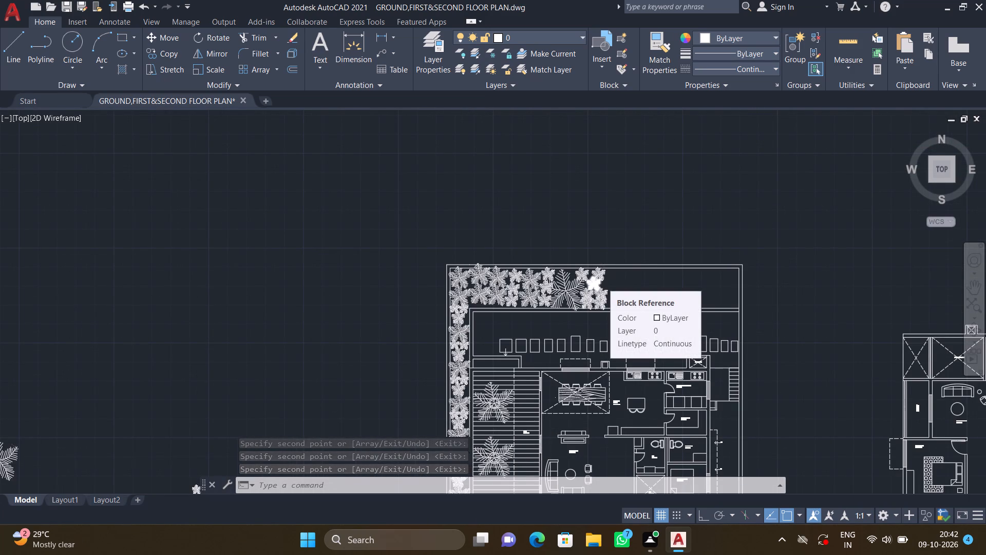
{"action": "middle_click_drag", "start_coordinate": [604, 284], "coordinate": [583, 248]}
{"action": "scroll", "coordinate": [595, 252], "scroll_direction": "up", "scroll_amount": 2}
{"action": "middle_click_drag", "start_coordinate": [585, 248], "coordinate": [573, 211]}
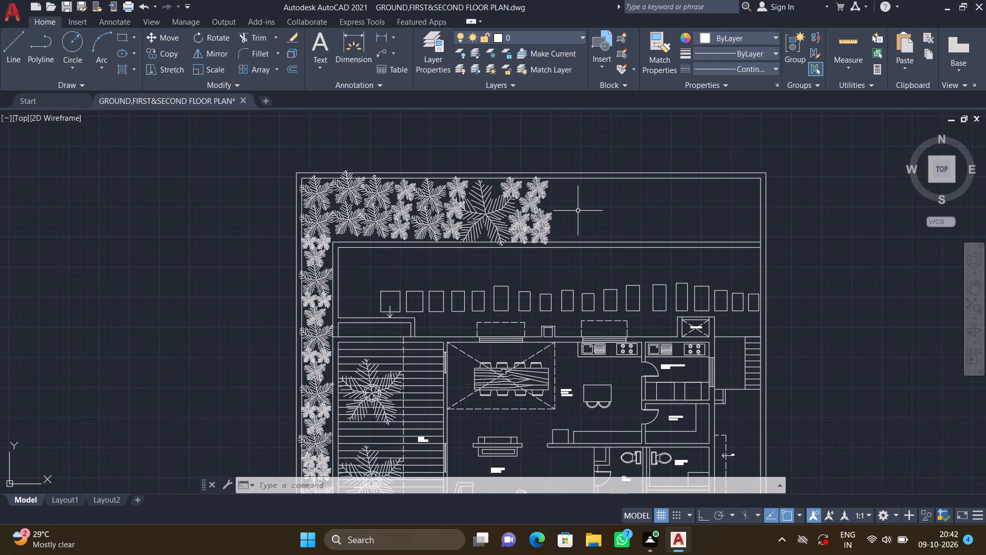
{"action": "scroll", "coordinate": [316, 225], "scroll_direction": "up", "scroll_amount": 2}
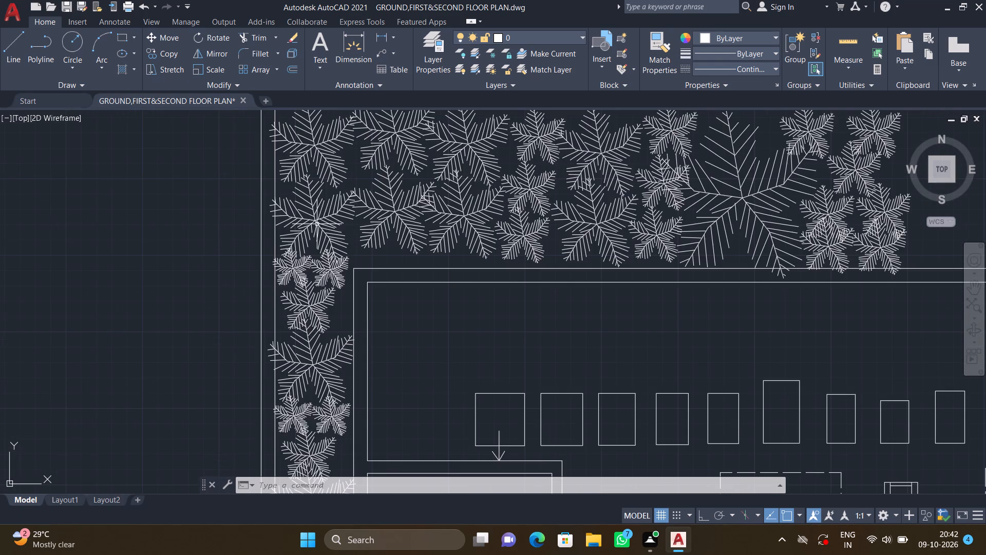
{"action": "key", "text": "c"}
{"action": "key", "text": "o"}
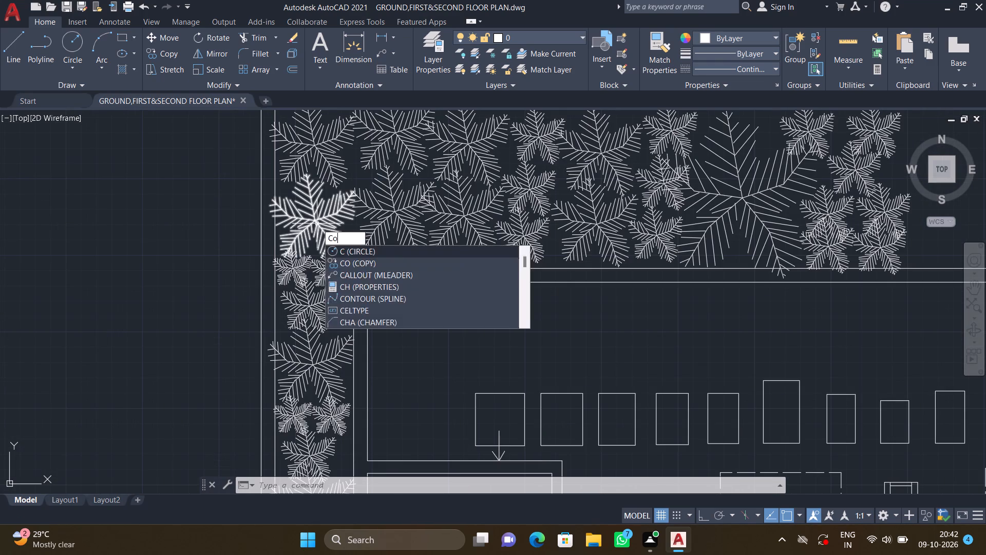
{"action": "key", "text": "Return"}
{"action": "left_click", "coordinate": [317, 222]}
{"action": "key", "text": "Return"}
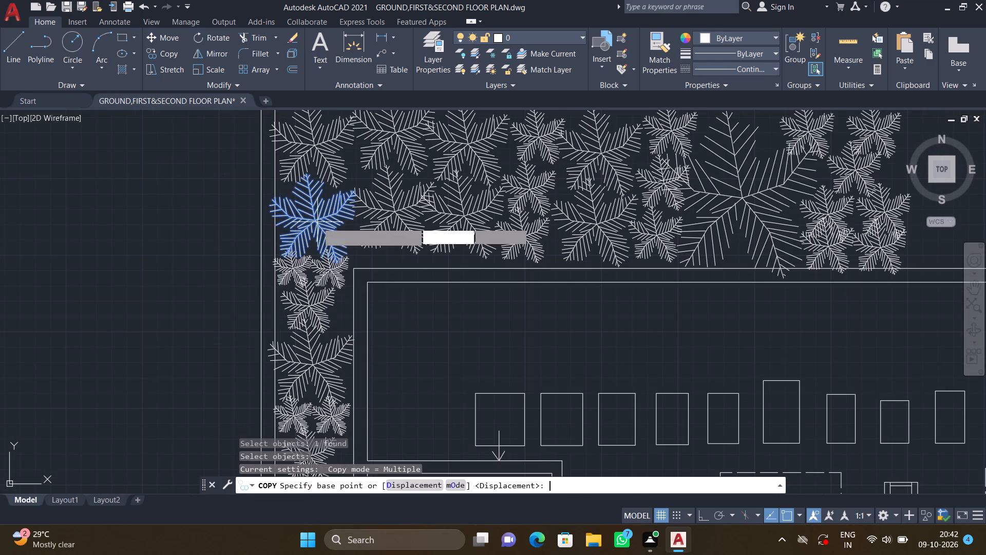
{"action": "left_click", "coordinate": [316, 218]}
{"action": "scroll", "coordinate": [356, 213], "scroll_direction": "down", "scroll_amount": 2}
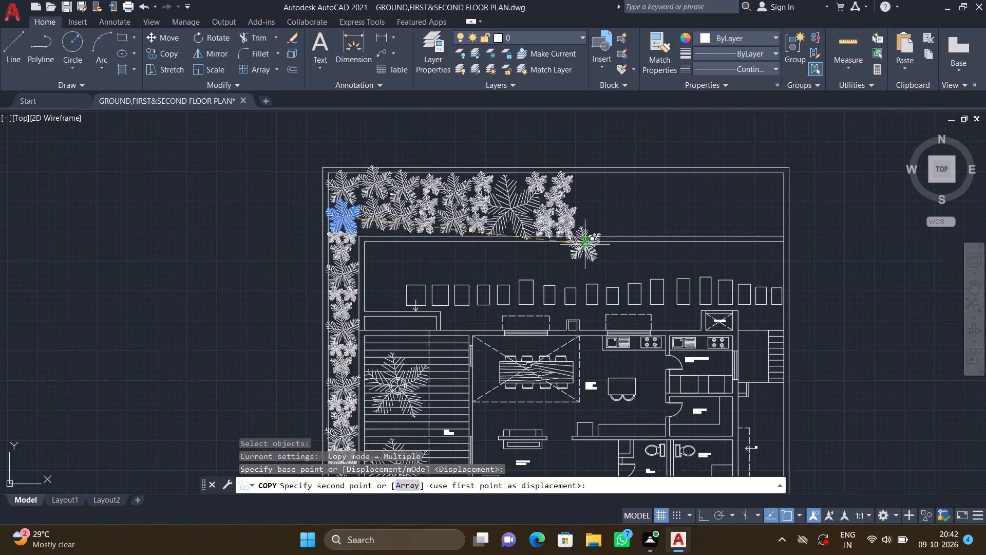
{"action": "middle_click_drag", "start_coordinate": [593, 243], "coordinate": [527, 226]}
{"action": "scroll", "coordinate": [528, 177], "scroll_direction": "up", "scroll_amount": 2}
{"action": "middle_click_drag", "start_coordinate": [531, 188], "coordinate": [551, 232]}
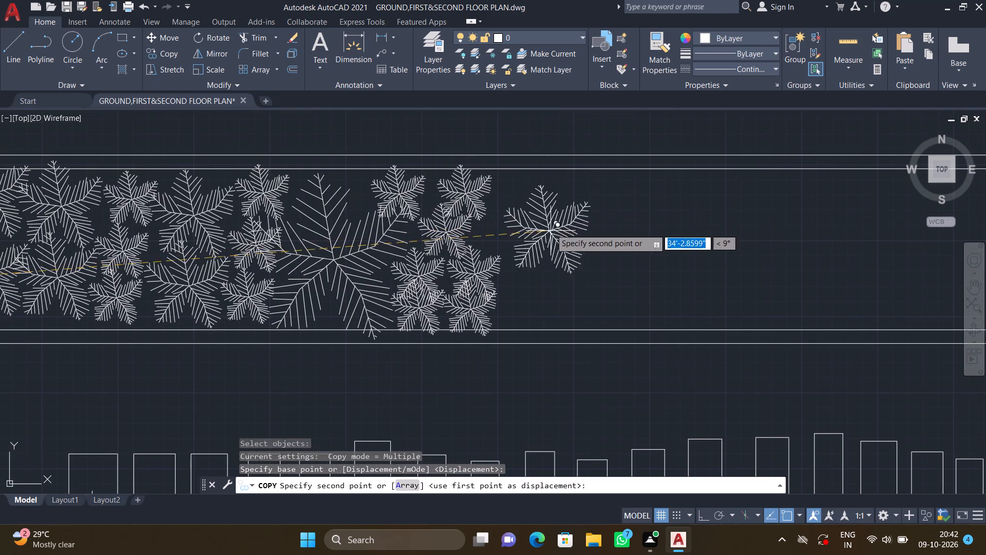
{"action": "scroll", "coordinate": [538, 214], "scroll_direction": "up", "scroll_amount": 1}
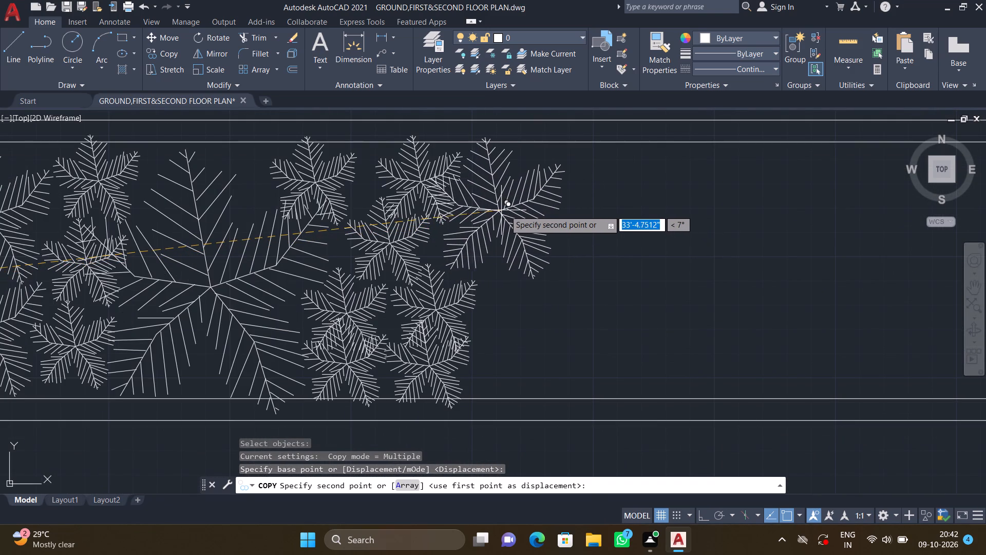
{"action": "left_click", "coordinate": [508, 209]}
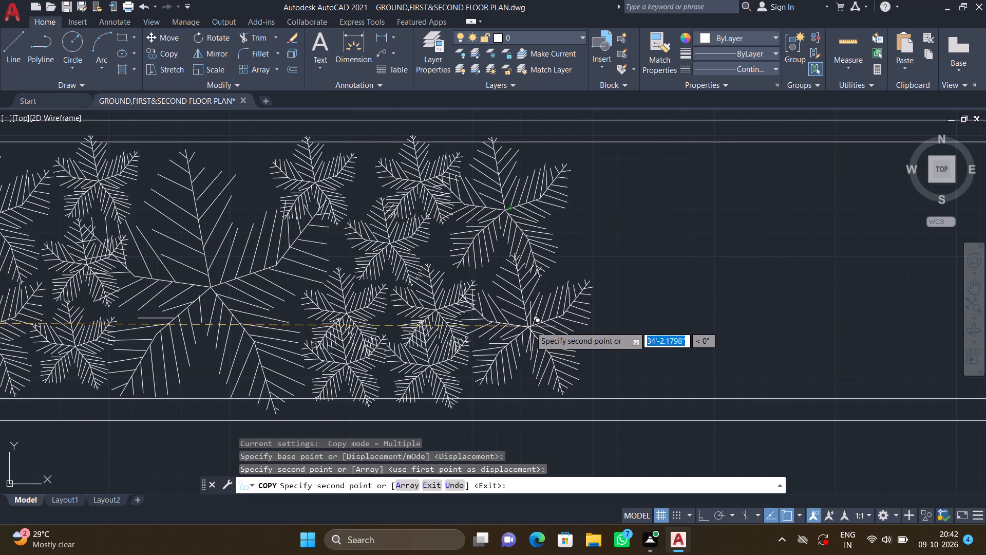
{"action": "scroll", "coordinate": [530, 326], "scroll_direction": "up", "scroll_amount": 1}
{"action": "left_click", "coordinate": [516, 327]}
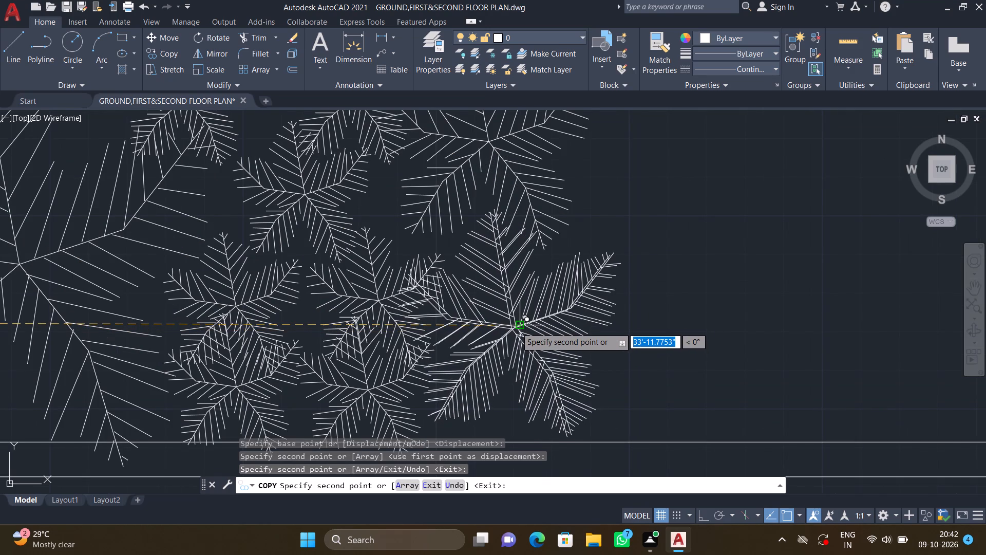
{"action": "key", "text": "Return"}
Copy the first small-palm column's northernmost palm three times, about 25' east, as a column just beyond the new large-palm pair.
{"action": "scroll", "coordinate": [580, 317], "scroll_direction": "down", "scroll_amount": 2}
{"action": "middle_click_drag", "start_coordinate": [618, 283], "coordinate": [510, 229]}
{"action": "scroll", "coordinate": [517, 236], "scroll_direction": "down", "scroll_amount": 2}
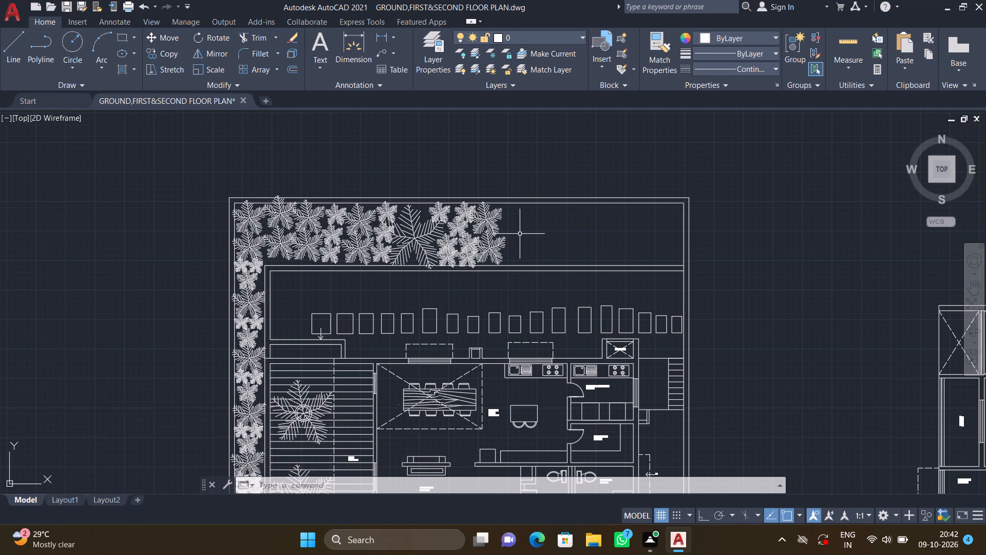
{"action": "type", "text": "co"}
{"action": "key", "text": "Return"}
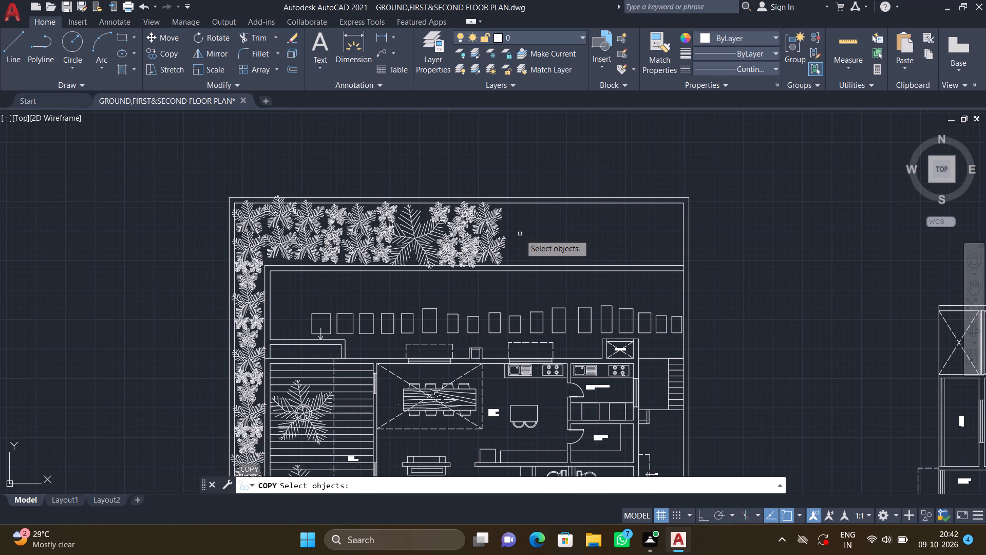
{"action": "scroll", "coordinate": [331, 221], "scroll_direction": "up", "scroll_amount": 1}
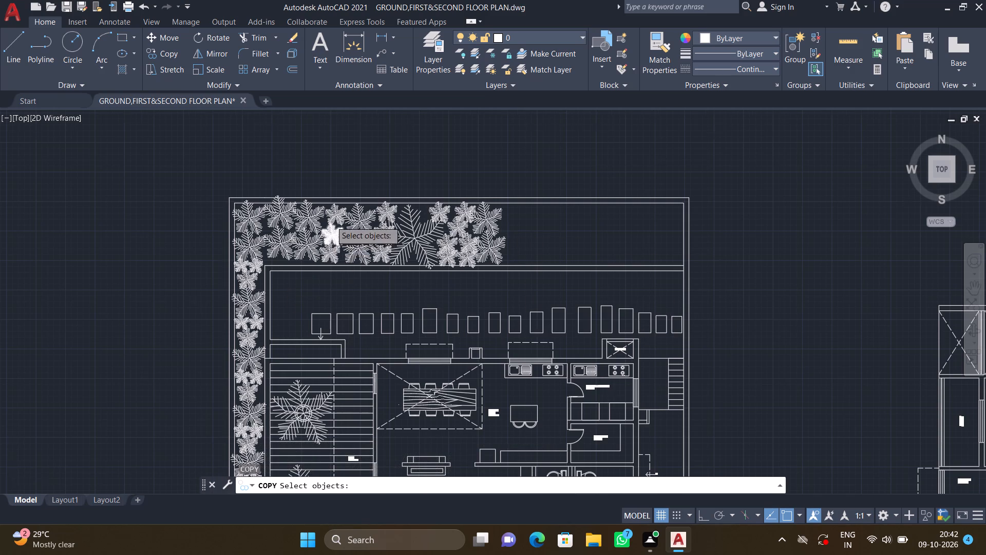
{"action": "left_click", "coordinate": [331, 205]}
{"action": "key", "text": "Return"}
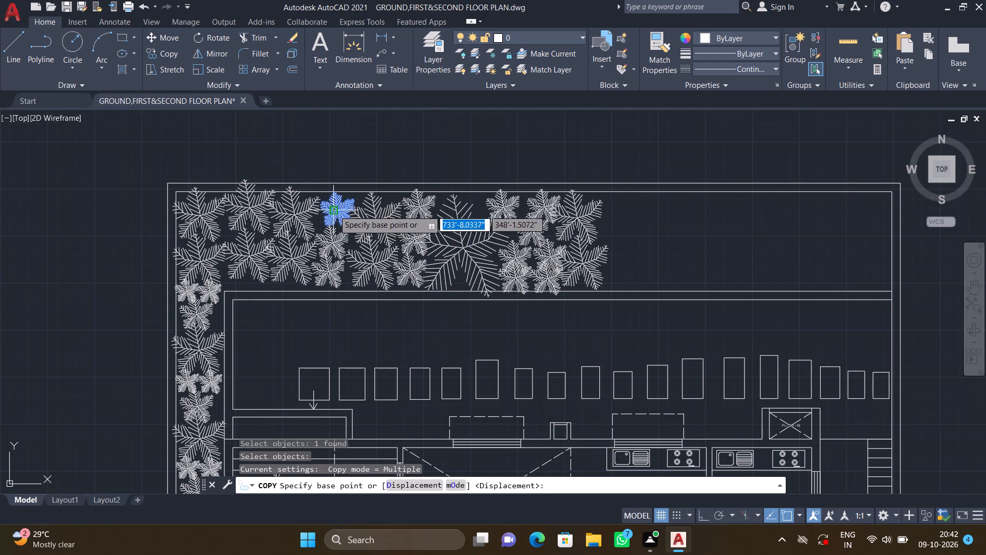
{"action": "left_click", "coordinate": [335, 210]}
{"action": "scroll", "coordinate": [615, 211], "scroll_direction": "up", "scroll_amount": 2}
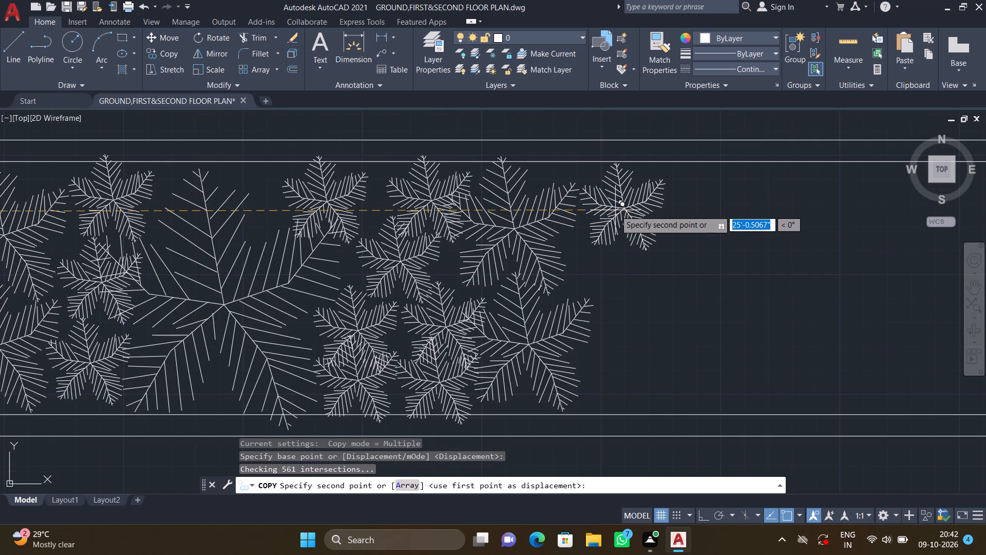
{"action": "left_click", "coordinate": [620, 212]}
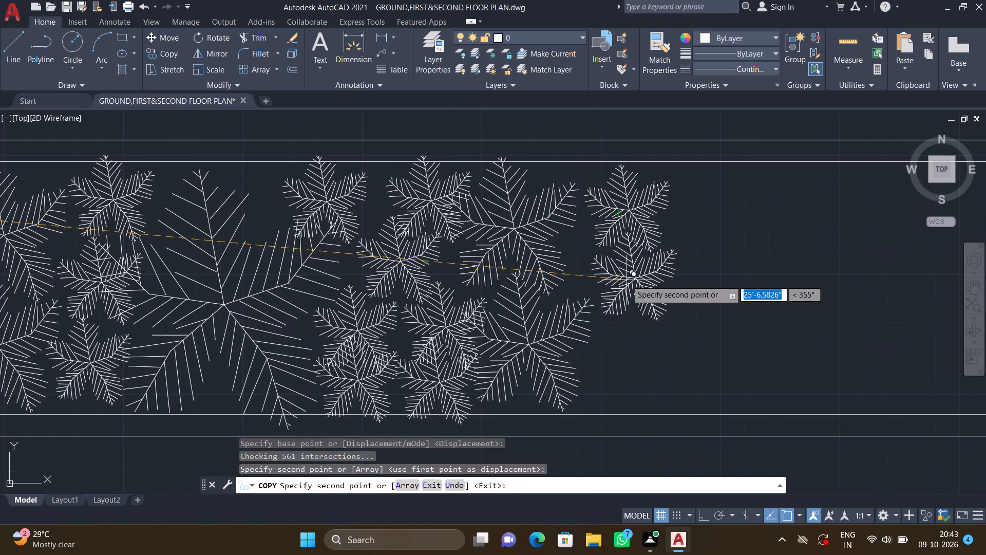
{"action": "left_click", "coordinate": [622, 280]}
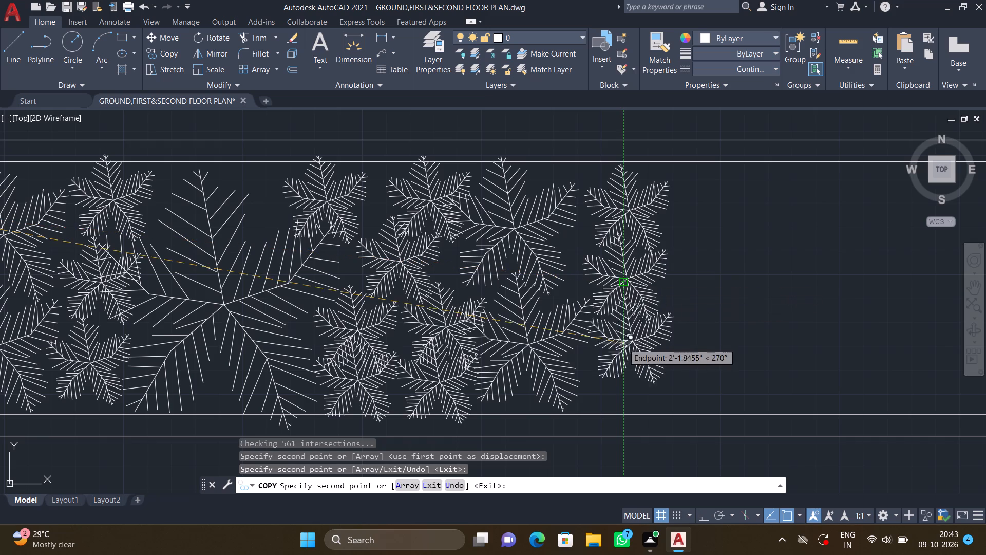
{"action": "scroll", "coordinate": [610, 364], "scroll_direction": "up", "scroll_amount": 1}
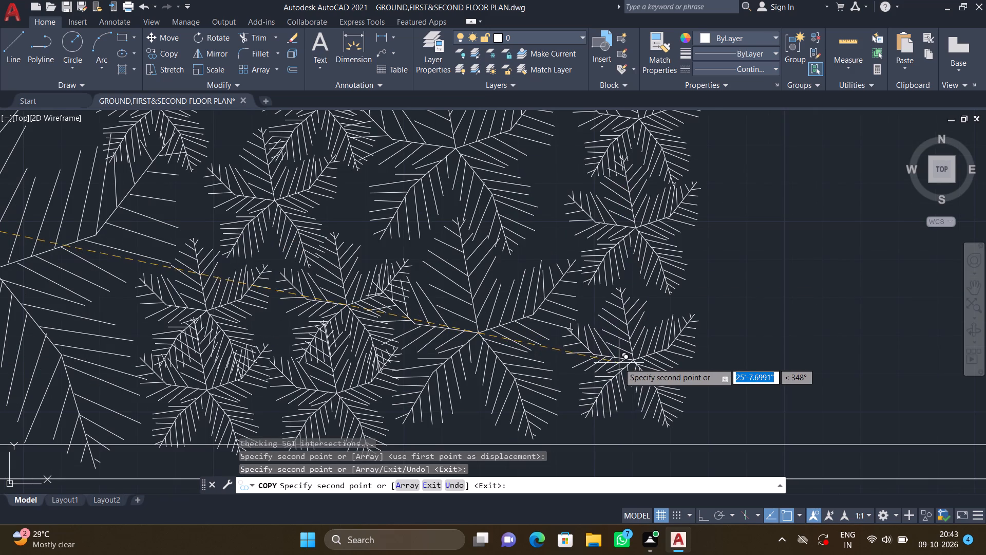
{"action": "left_click", "coordinate": [621, 361]}
{"action": "key", "text": "Return"}
Copy the north row's third large palm twice, about 33' east, as a north-south pair just beyond the new small-palm column.
{"action": "scroll", "coordinate": [679, 344], "scroll_direction": "down", "scroll_amount": 3}
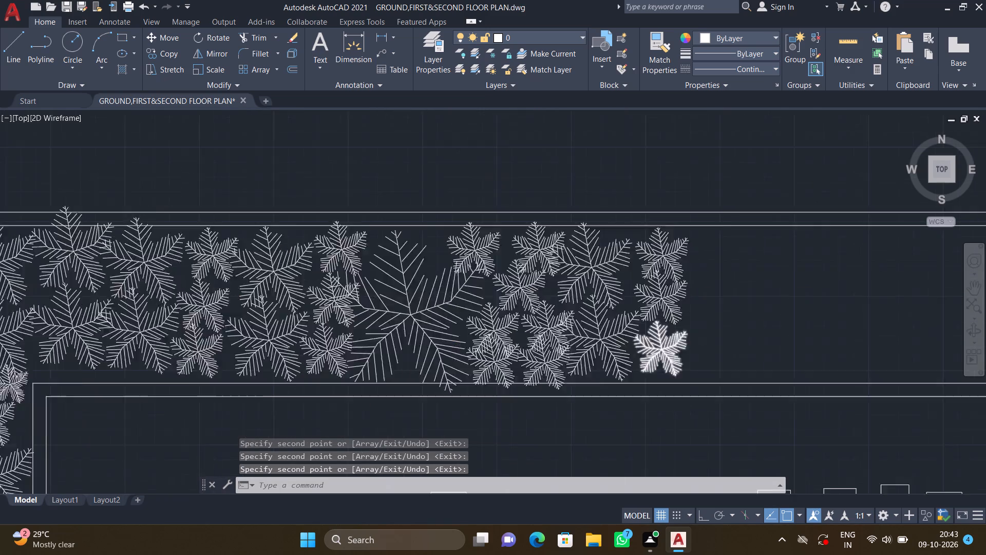
{"action": "middle_click_drag", "start_coordinate": [698, 325], "coordinate": [556, 278]}
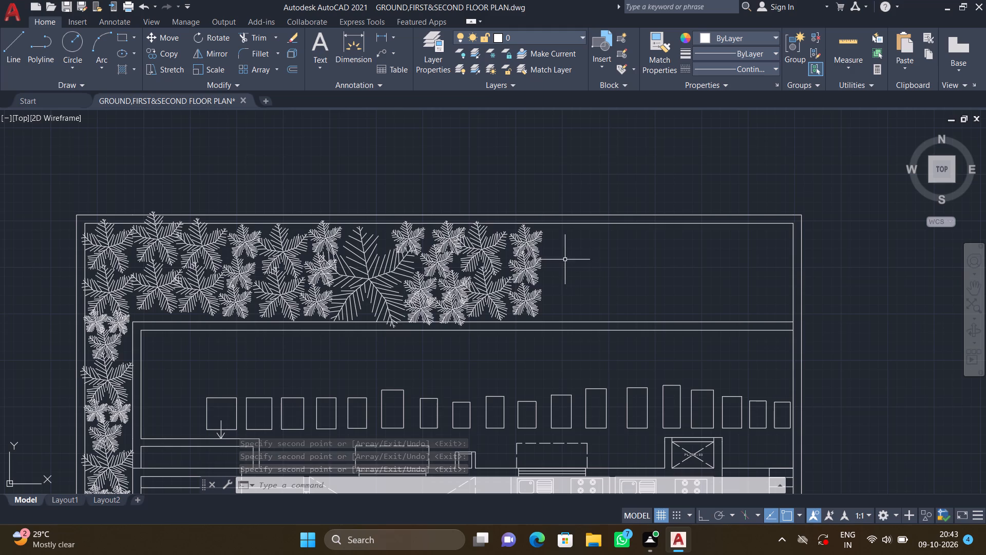
{"action": "key", "text": "c"}
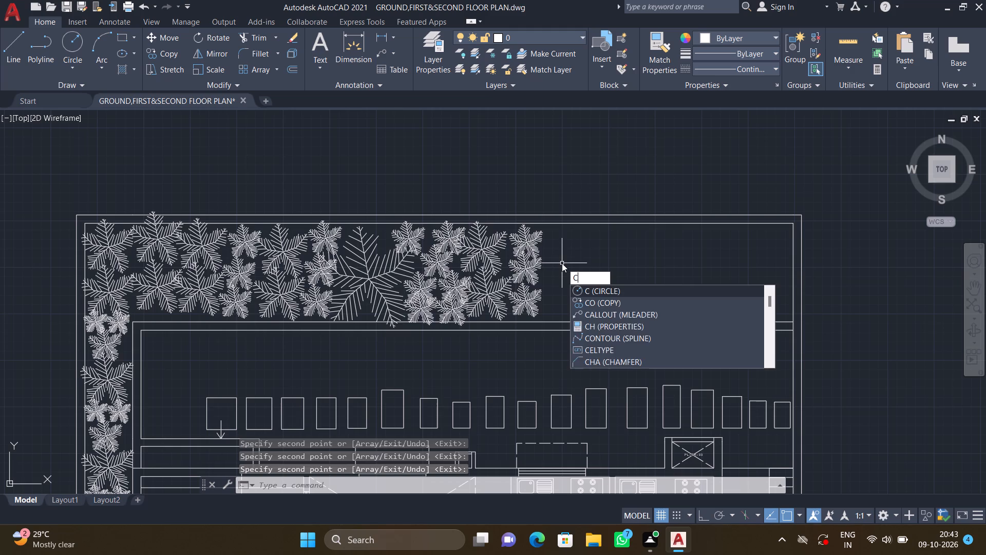
{"action": "key", "text": "o"}
{"action": "key", "text": "Return"}
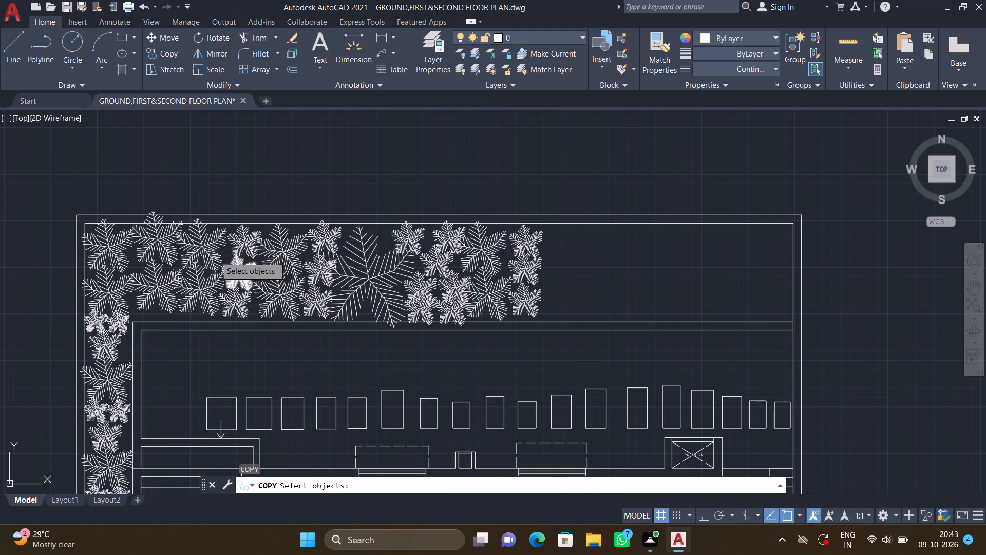
{"action": "left_click", "coordinate": [202, 244]}
{"action": "key", "text": "Return"}
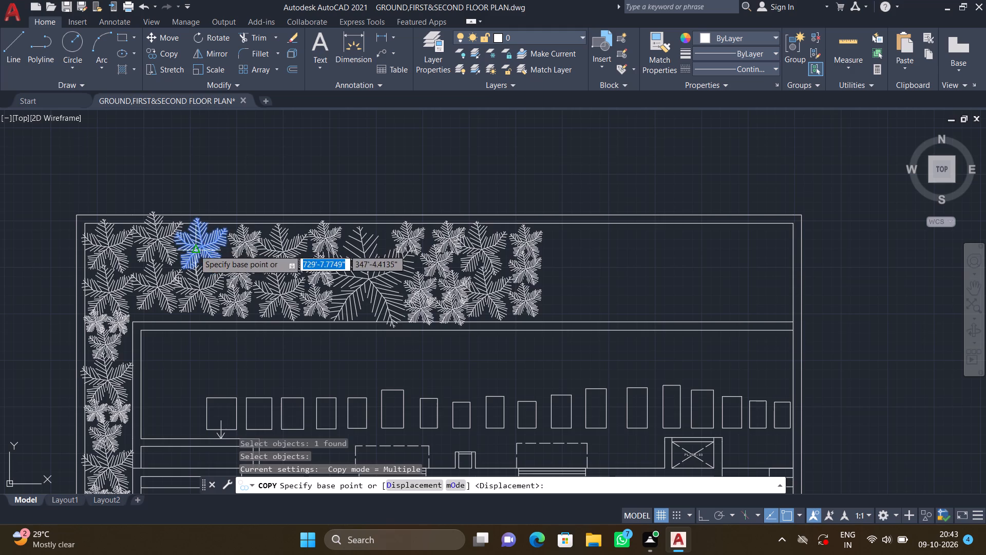
{"action": "left_click", "coordinate": [200, 244]}
{"action": "scroll", "coordinate": [572, 254], "scroll_direction": "up", "scroll_amount": 2}
{"action": "left_click", "coordinate": [549, 242]}
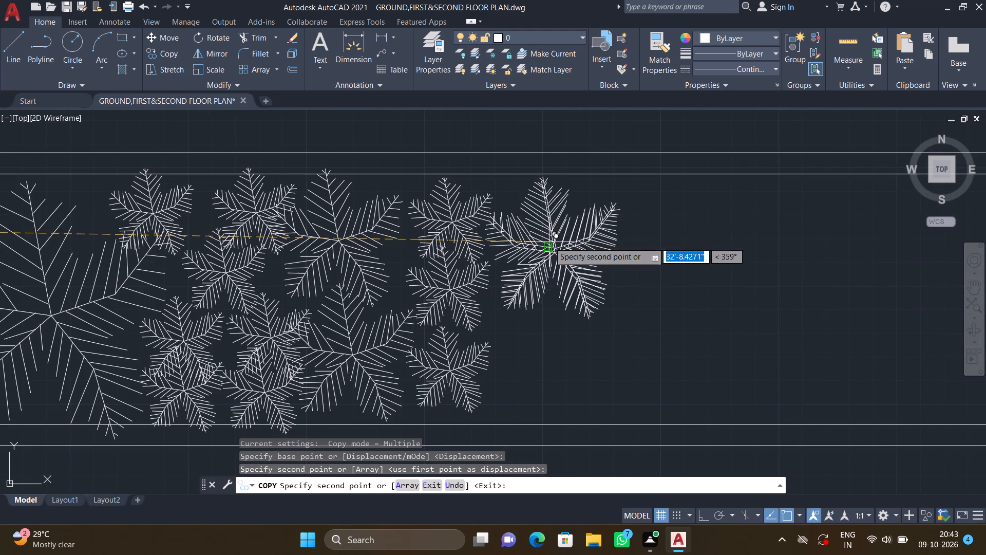
{"action": "scroll", "coordinate": [543, 362], "scroll_direction": "up", "scroll_amount": 1}
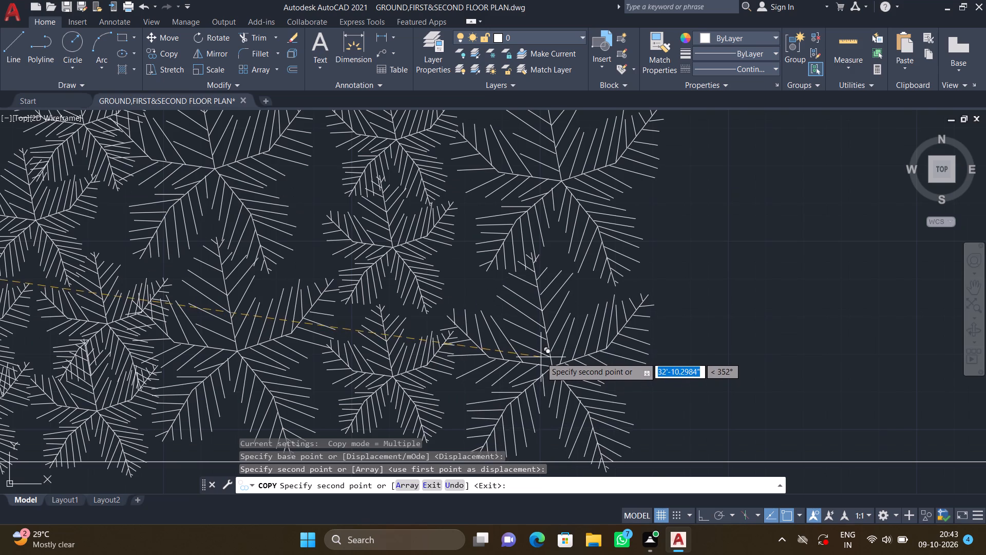
{"action": "left_click", "coordinate": [549, 354]}
{"action": "scroll", "coordinate": [611, 316], "scroll_direction": "down", "scroll_amount": 1}
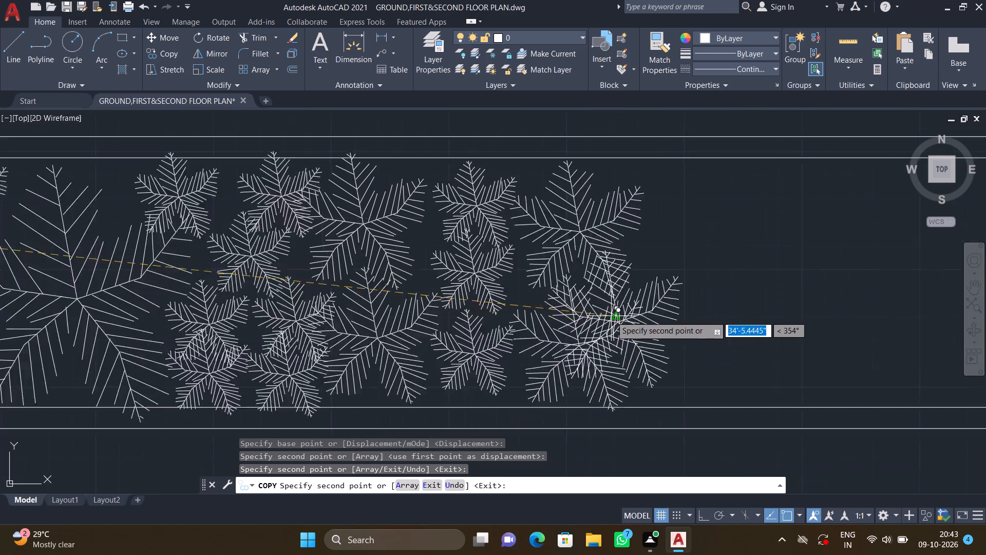
{"action": "scroll", "coordinate": [611, 316], "scroll_direction": "down", "scroll_amount": 1}
{"action": "key", "text": "Return"}
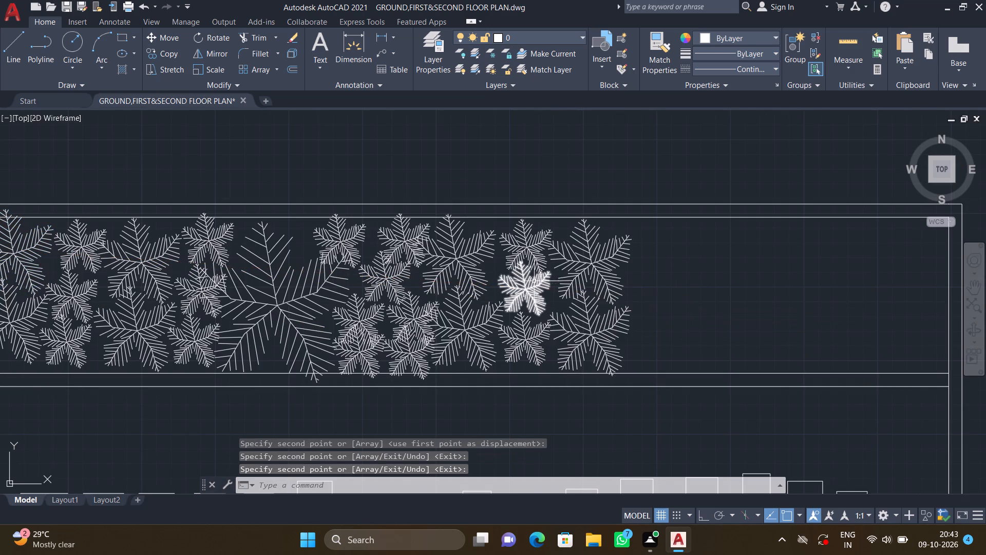
Copy the easternmost small-palm column's northernmost palm three times, about 7'-6" east, as a north-south column beyond the easternmost large-palm pair.
{"action": "key", "text": "c"}
{"action": "key", "text": "o"}
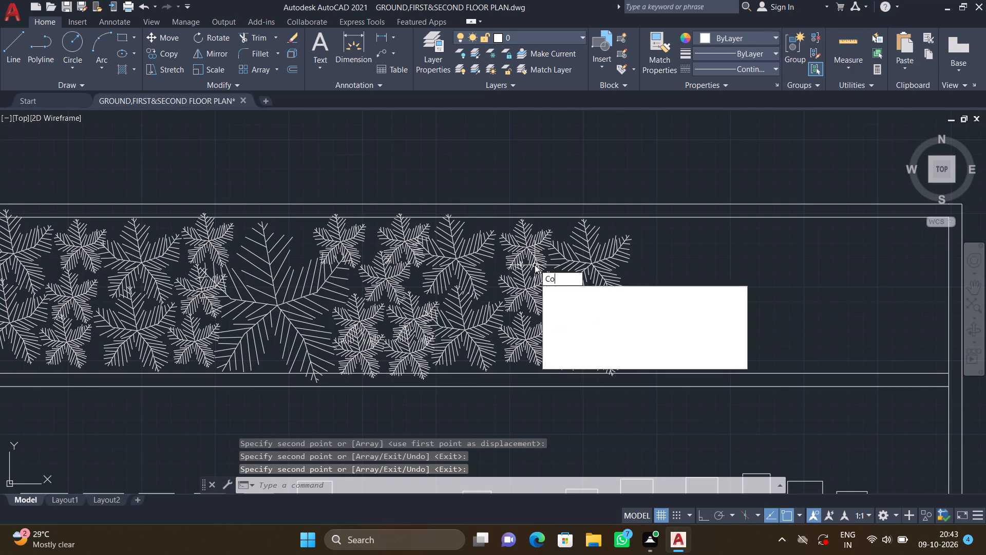
{"action": "key", "text": "Return"}
{"action": "left_click", "coordinate": [522, 253]}
{"action": "key", "text": "Return"}
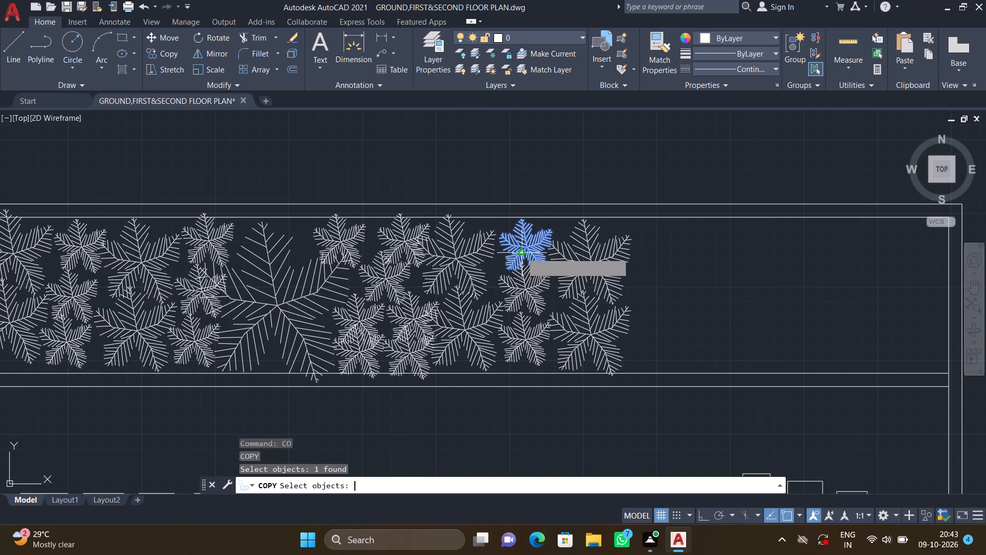
{"action": "left_click", "coordinate": [532, 247]}
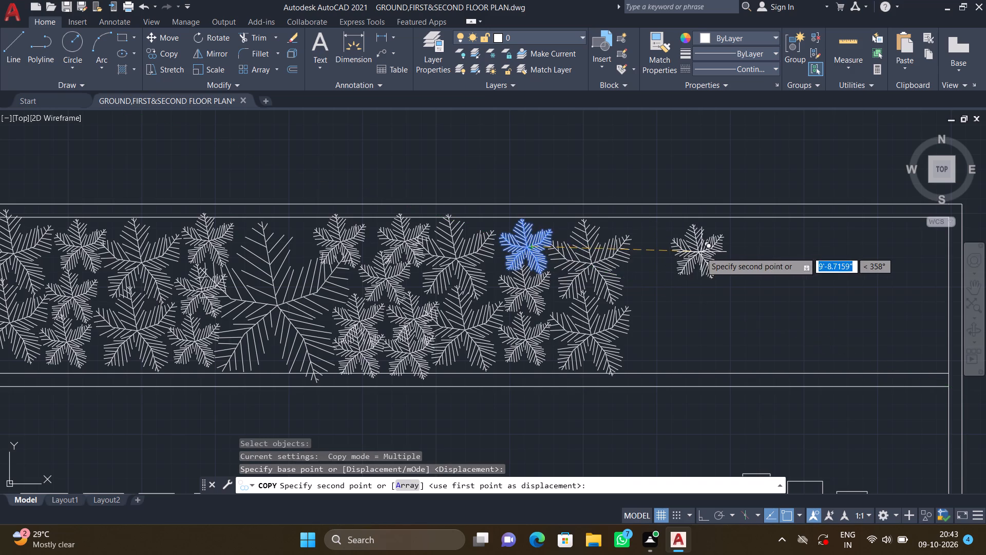
{"action": "scroll", "coordinate": [668, 252], "scroll_direction": "up", "scroll_amount": 1}
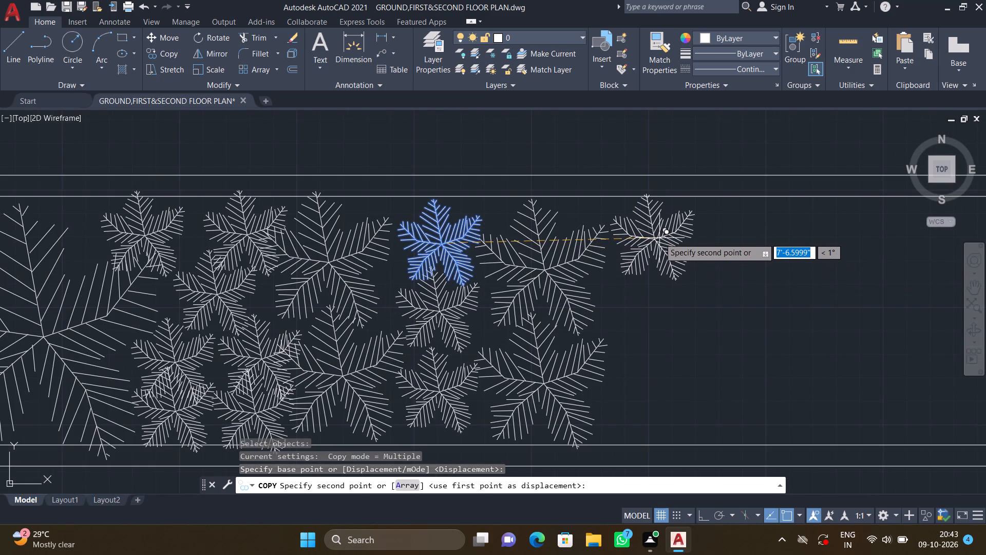
{"action": "left_click", "coordinate": [658, 244]}
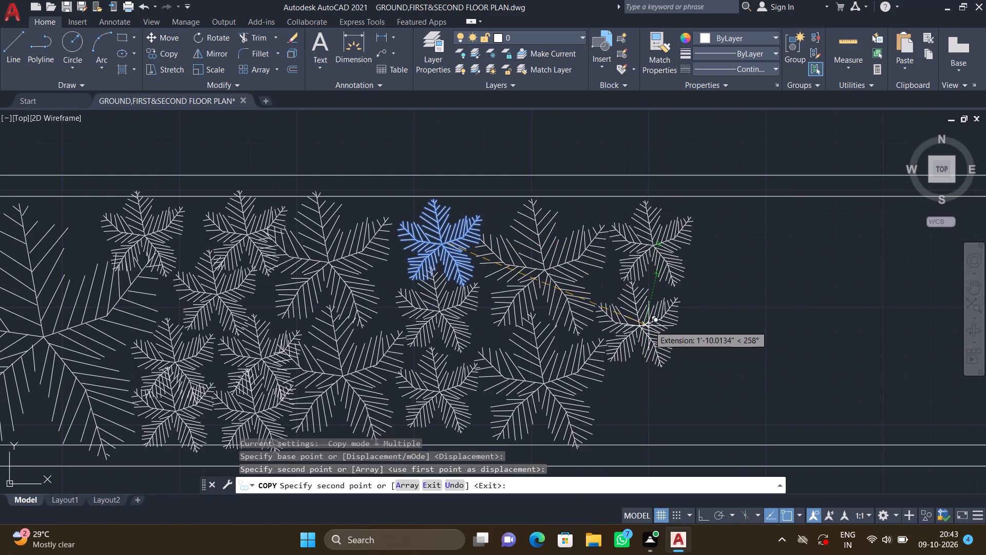
{"action": "left_click", "coordinate": [652, 326]}
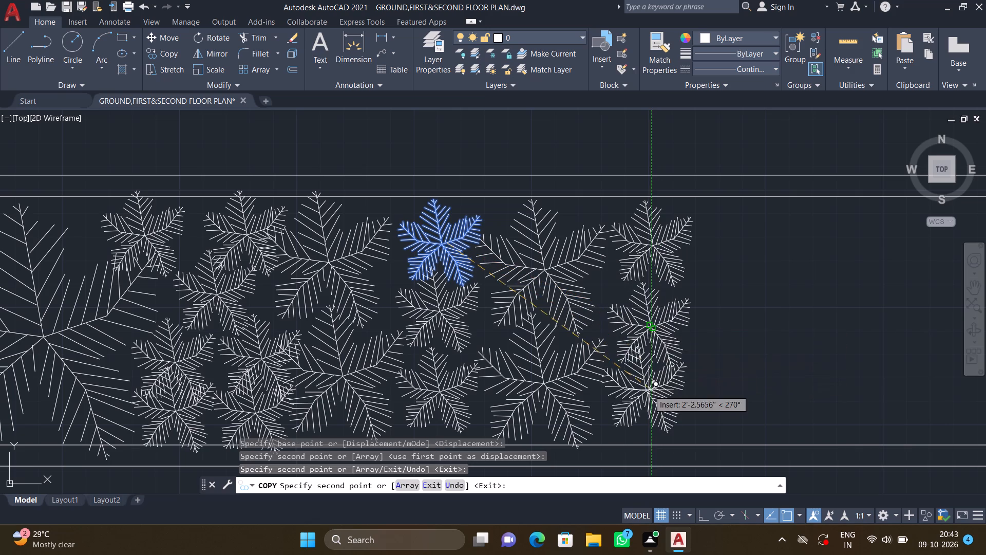
{"action": "middle_click_drag", "start_coordinate": [634, 361], "coordinate": [616, 291]}
{"action": "scroll", "coordinate": [627, 322], "scroll_direction": "up", "scroll_amount": 2}
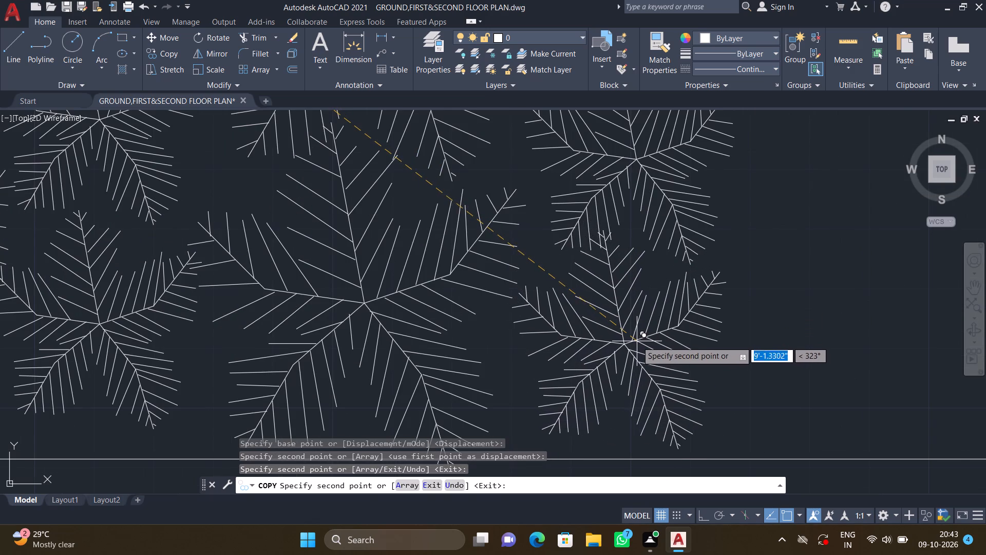
{"action": "left_click", "coordinate": [636, 343]}
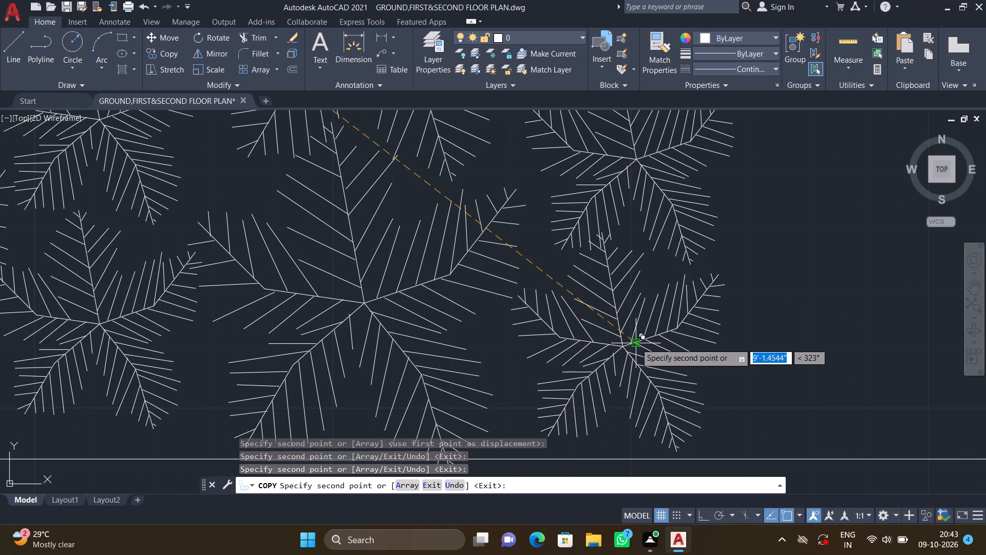
{"action": "key", "text": "Return"}
Copy the easternmost large-palm pair's northern palm twice, about 7'-4" east, as a north-south pair just beyond the new small-palm column.
{"action": "scroll", "coordinate": [686, 316], "scroll_direction": "down", "scroll_amount": 2}
{"action": "scroll", "coordinate": [643, 311], "scroll_direction": "down", "scroll_amount": 1}
{"action": "middle_click_drag", "start_coordinate": [701, 301], "coordinate": [594, 301]}
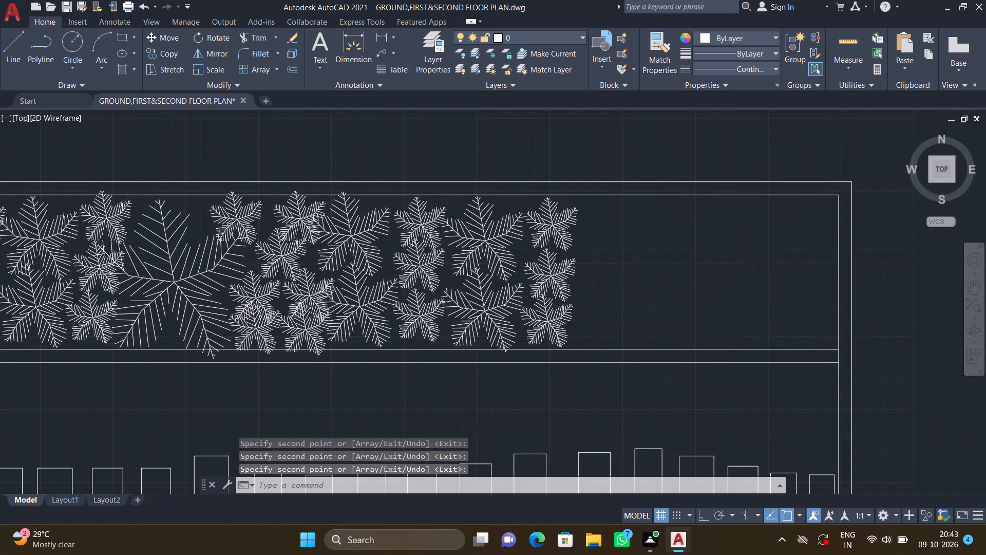
{"action": "scroll", "coordinate": [570, 232], "scroll_direction": "up", "scroll_amount": 2}
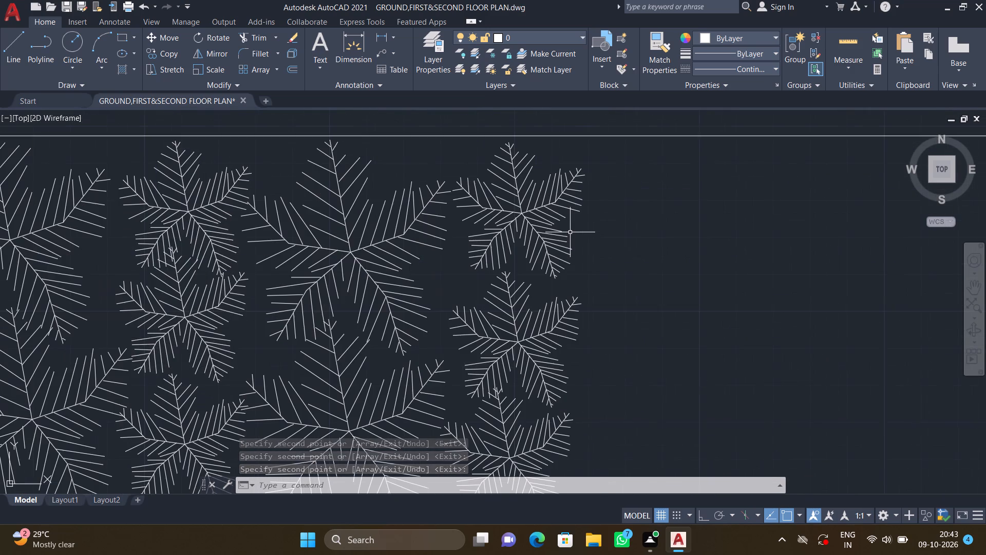
{"action": "middle_click_drag", "start_coordinate": [595, 231], "coordinate": [569, 219]}
{"action": "scroll", "coordinate": [578, 223], "scroll_direction": "down", "scroll_amount": 1}
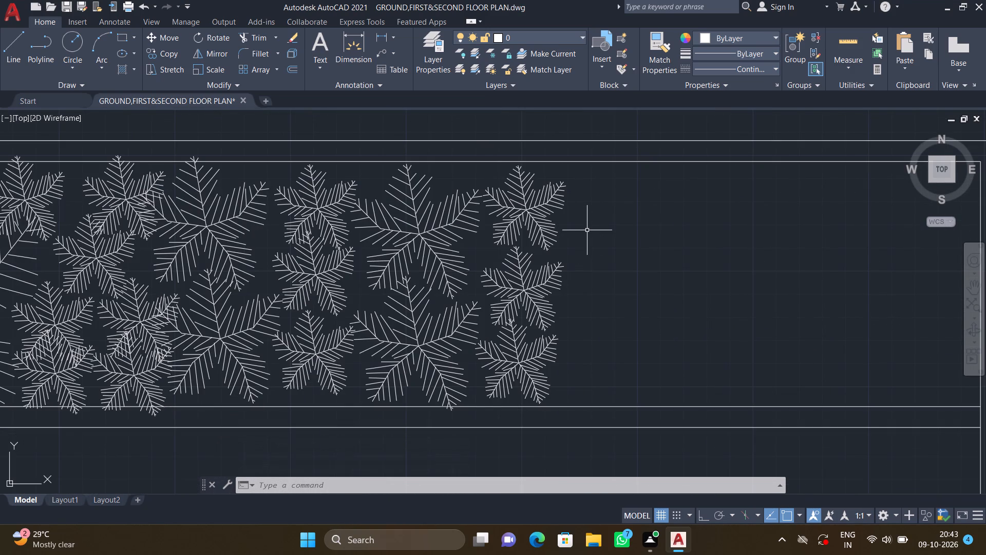
{"action": "key", "text": "c"}
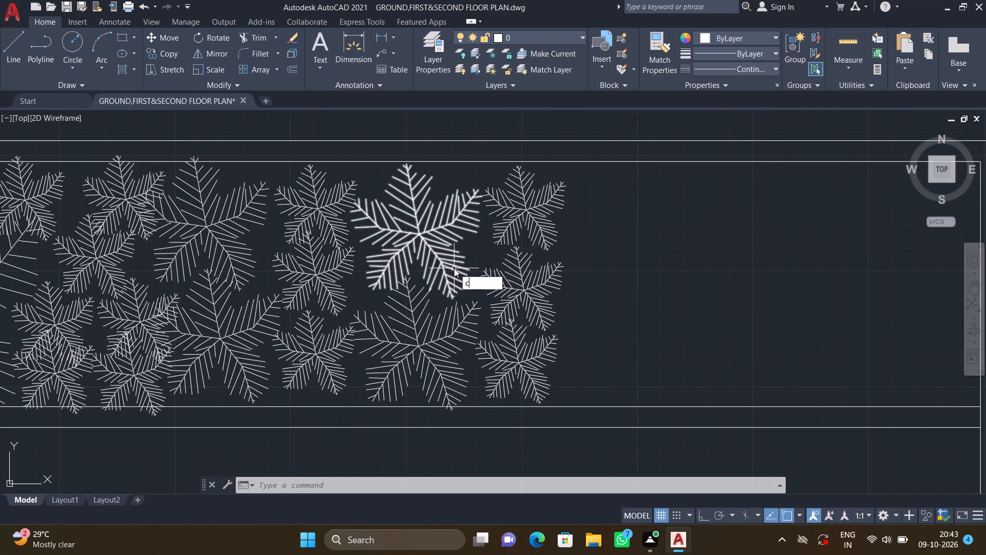
{"action": "key", "text": "o"}
{"action": "key", "text": "Return"}
{"action": "left_click", "coordinate": [433, 257]}
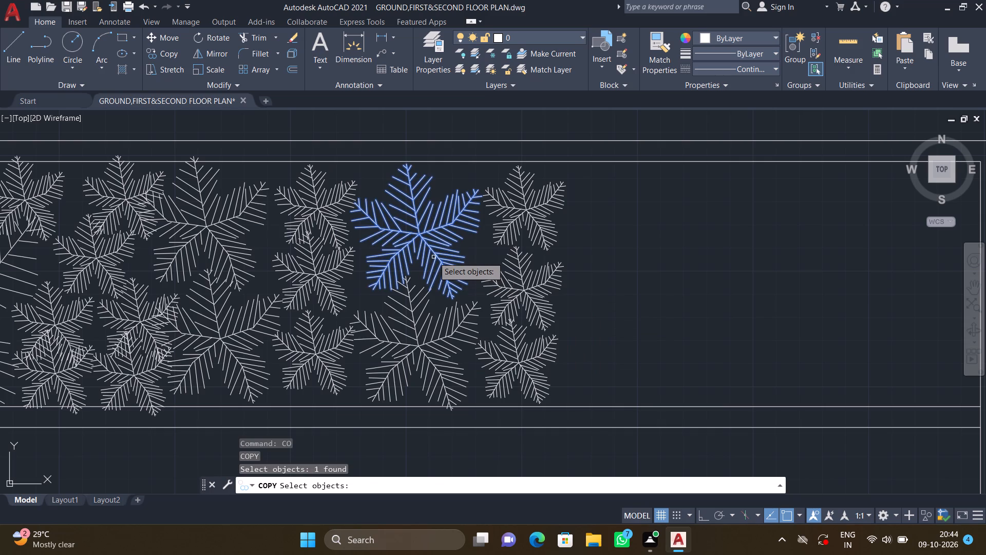
{"action": "key", "text": "Return"}
{"action": "left_click", "coordinate": [417, 231]}
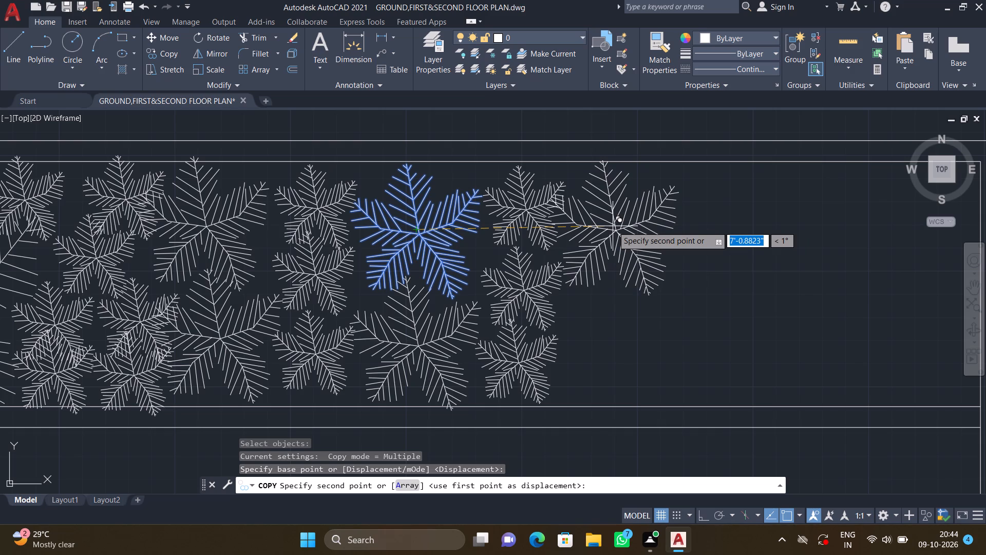
{"action": "scroll", "coordinate": [633, 219], "scroll_direction": "up", "scroll_amount": 1}
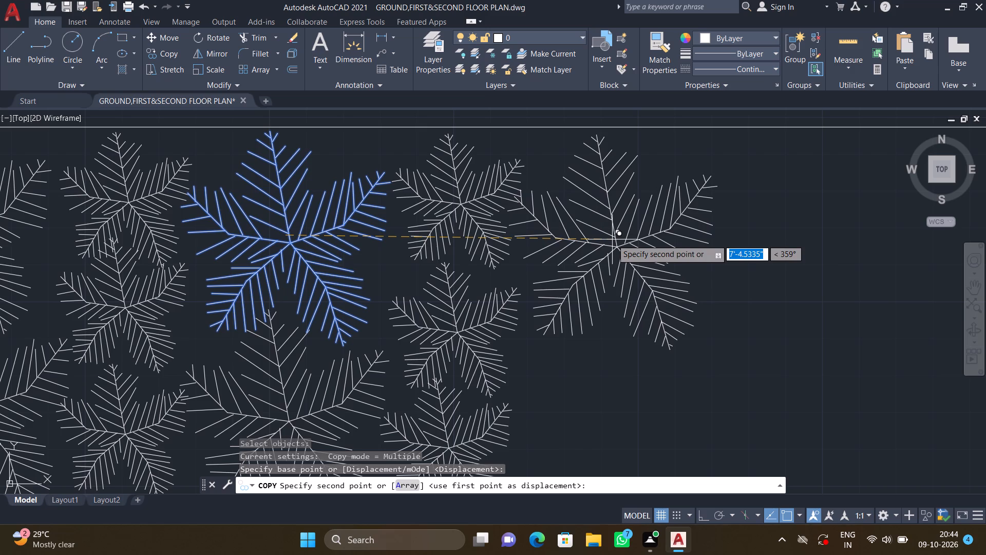
{"action": "left_click", "coordinate": [612, 239]}
{"action": "scroll", "coordinate": [619, 286], "scroll_direction": "down", "scroll_amount": 2}
{"action": "middle_click_drag", "start_coordinate": [607, 302], "coordinate": [597, 276]}
{"action": "scroll", "coordinate": [601, 301], "scroll_direction": "up", "scroll_amount": 1}
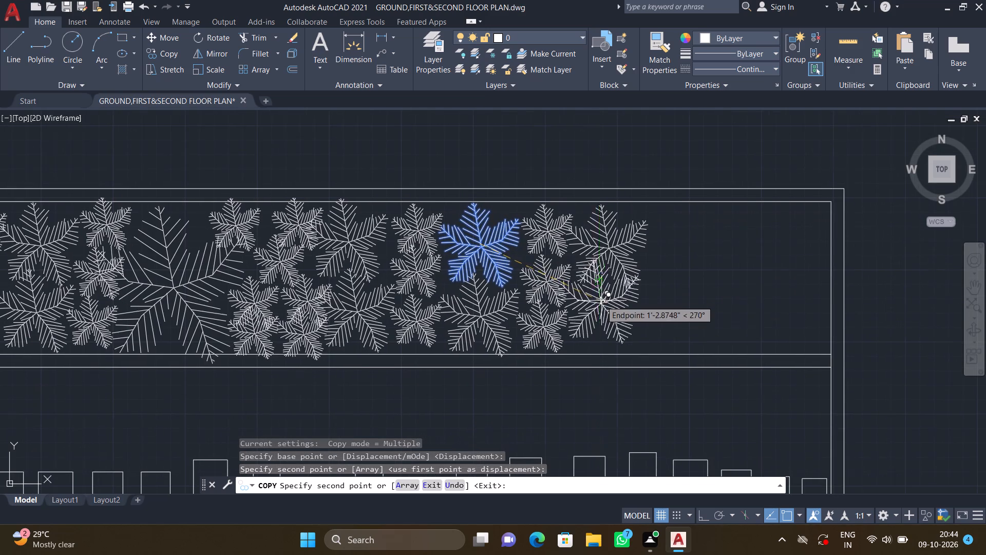
{"action": "scroll", "coordinate": [601, 302], "scroll_direction": "up", "scroll_amount": 3}
{"action": "scroll", "coordinate": [603, 331], "scroll_direction": "down", "scroll_amount": 2}
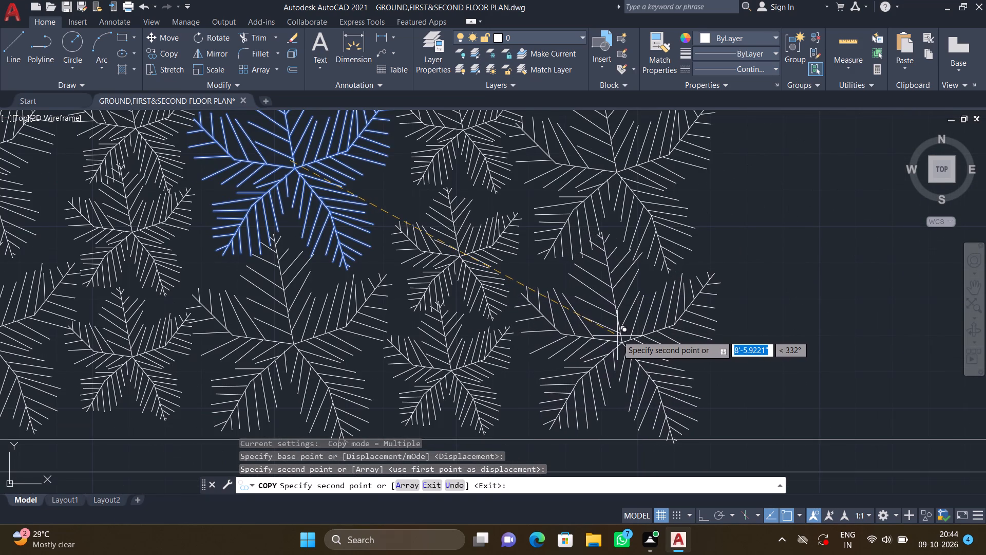
{"action": "left_click", "coordinate": [618, 335]}
{"action": "key", "text": "Return"}
{"action": "scroll", "coordinate": [618, 336], "scroll_direction": "down", "scroll_amount": 3}
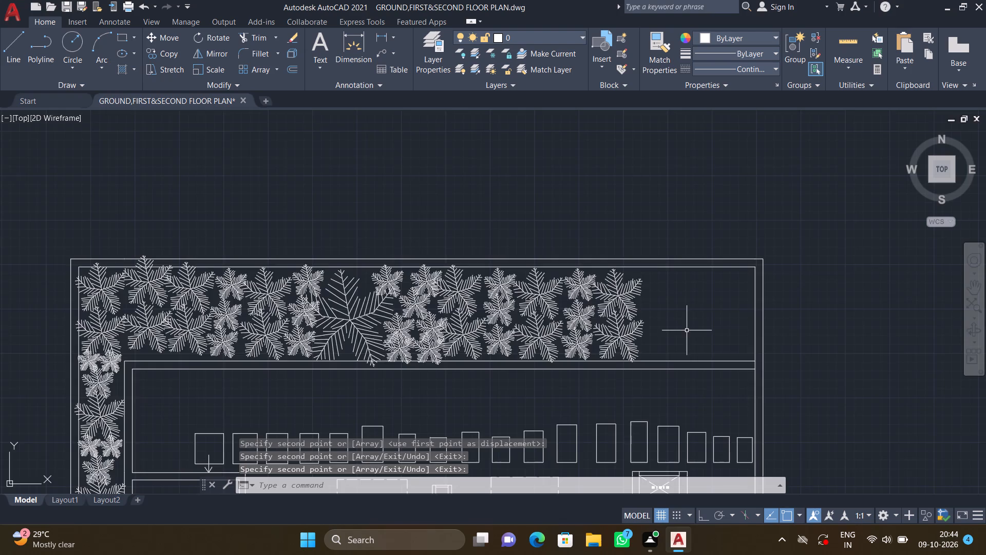
{"action": "scroll", "coordinate": [683, 327], "scroll_direction": "down", "scroll_amount": 1}
{"action": "middle_click_drag", "start_coordinate": [649, 321], "coordinate": [593, 284]}
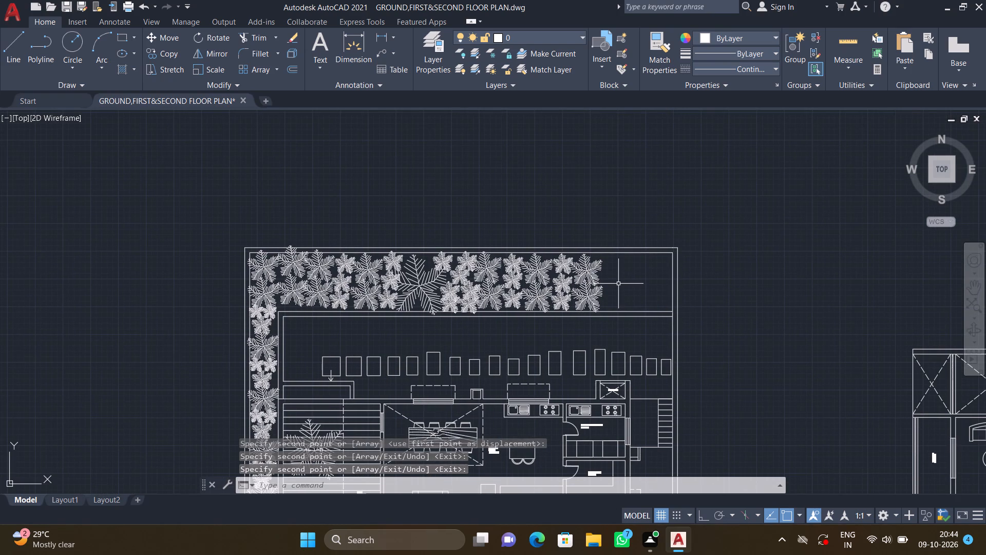
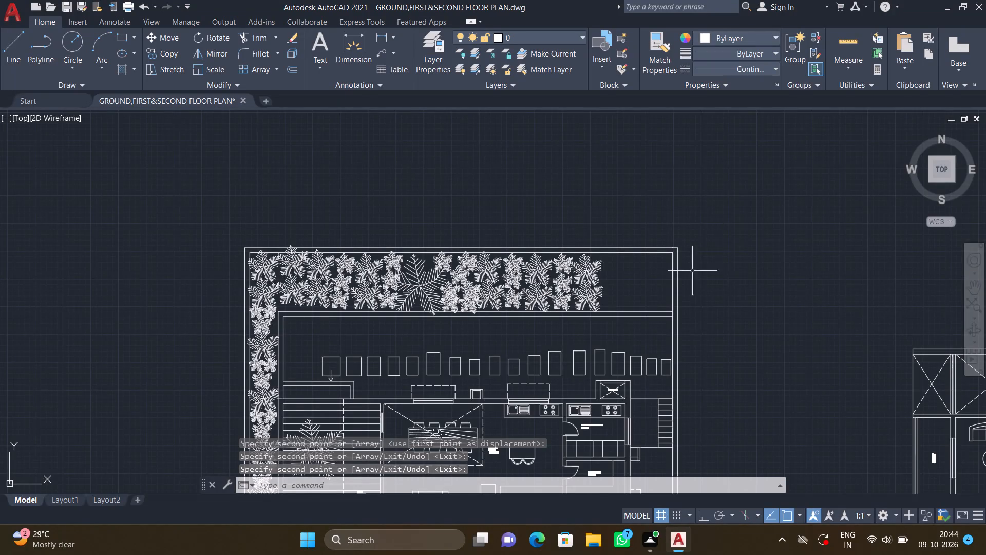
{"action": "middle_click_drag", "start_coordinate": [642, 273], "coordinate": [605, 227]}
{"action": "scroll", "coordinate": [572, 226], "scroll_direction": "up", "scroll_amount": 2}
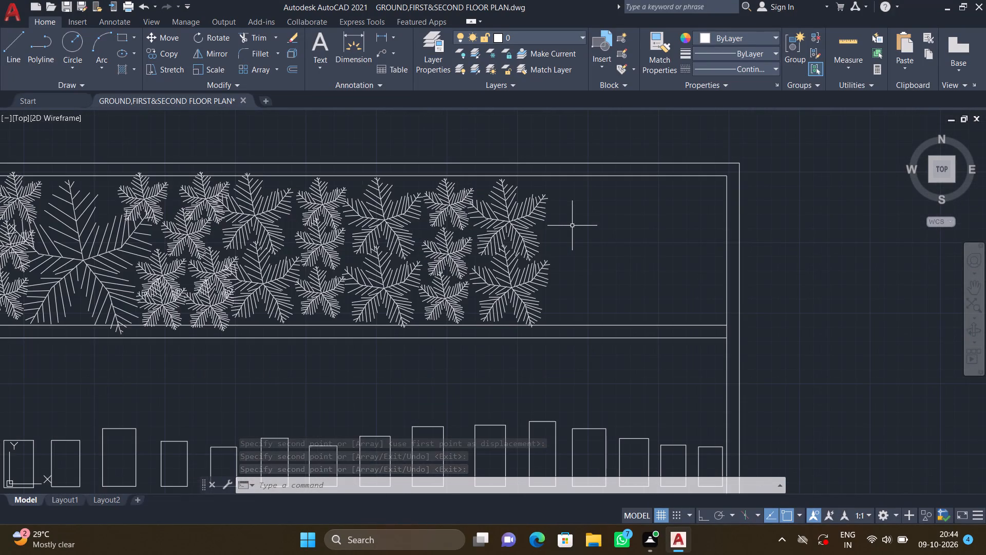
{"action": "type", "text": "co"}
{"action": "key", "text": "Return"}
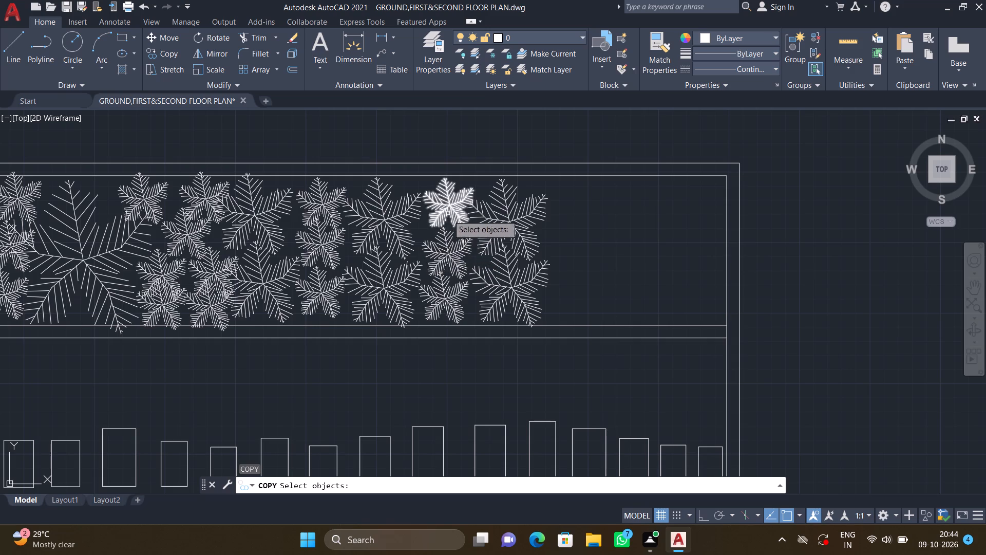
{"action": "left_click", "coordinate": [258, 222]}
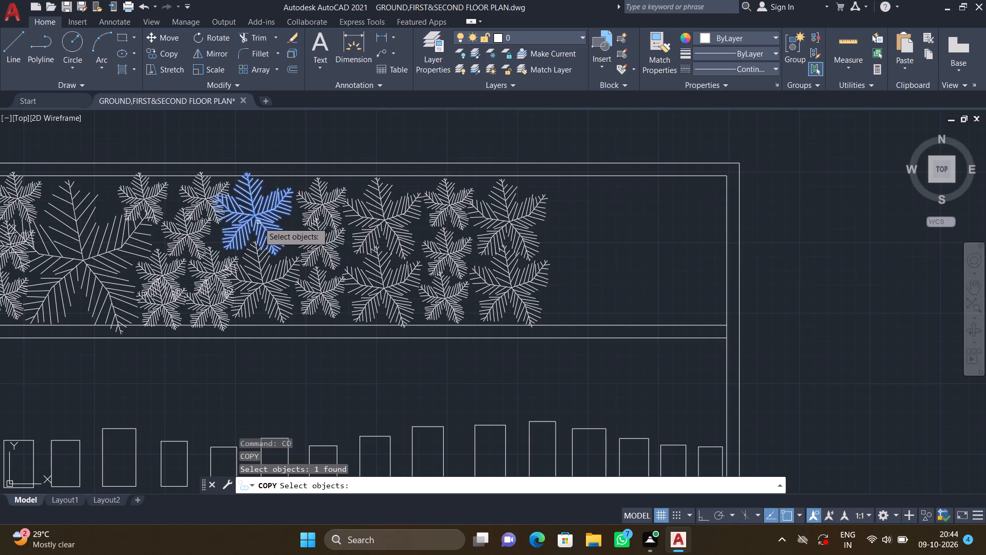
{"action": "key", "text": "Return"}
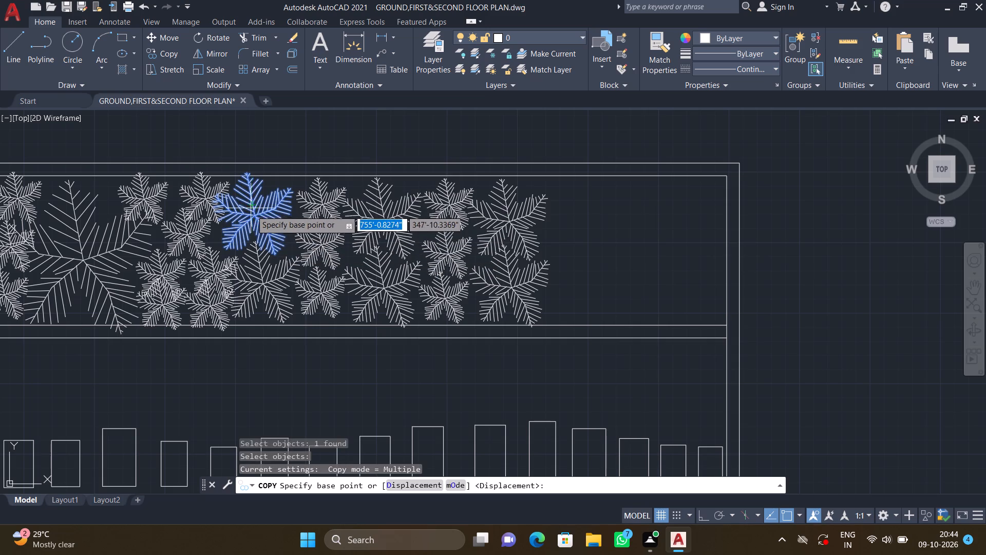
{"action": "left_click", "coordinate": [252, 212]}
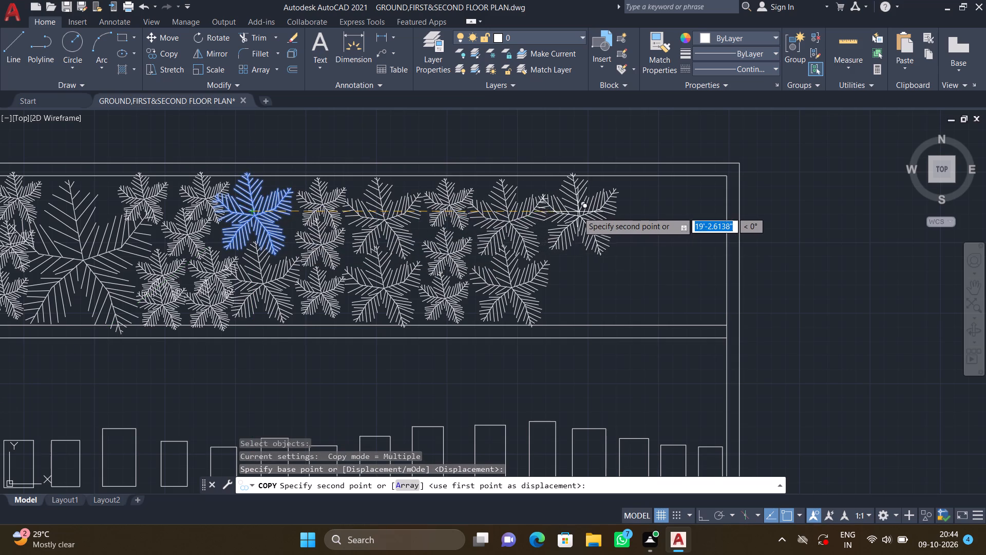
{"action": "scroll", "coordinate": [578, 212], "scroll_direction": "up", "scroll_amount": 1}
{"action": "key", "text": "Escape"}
Copy the large plant in the upper planting strip about 30' east, into the empty space near the strip's right end.
{"action": "scroll", "coordinate": [509, 245], "scroll_direction": "down", "scroll_amount": 1}
{"action": "middle_click_drag", "start_coordinate": [432, 257], "coordinate": [458, 245]}
{"action": "scroll", "coordinate": [459, 245], "scroll_direction": "down", "scroll_amount": 2}
{"action": "middle_click_drag", "start_coordinate": [387, 265], "coordinate": [434, 246]}
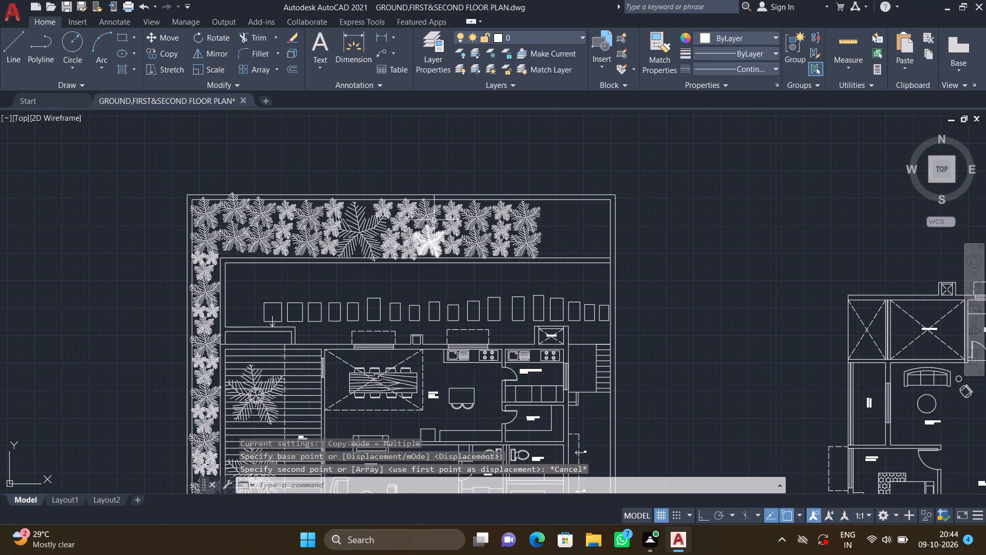
{"action": "middle_click_drag", "start_coordinate": [432, 225], "coordinate": [457, 240]}
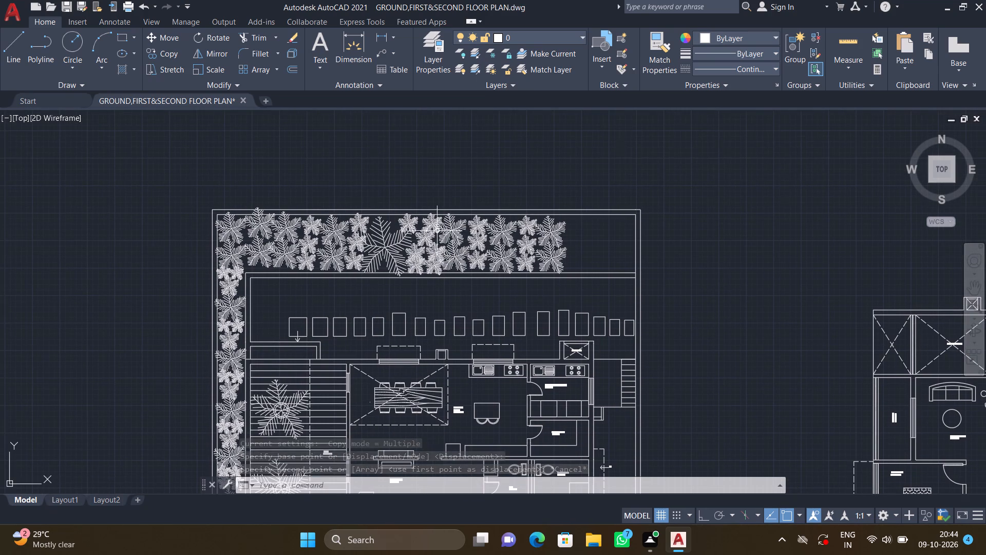
{"action": "scroll", "coordinate": [423, 228], "scroll_direction": "up", "scroll_amount": 1}
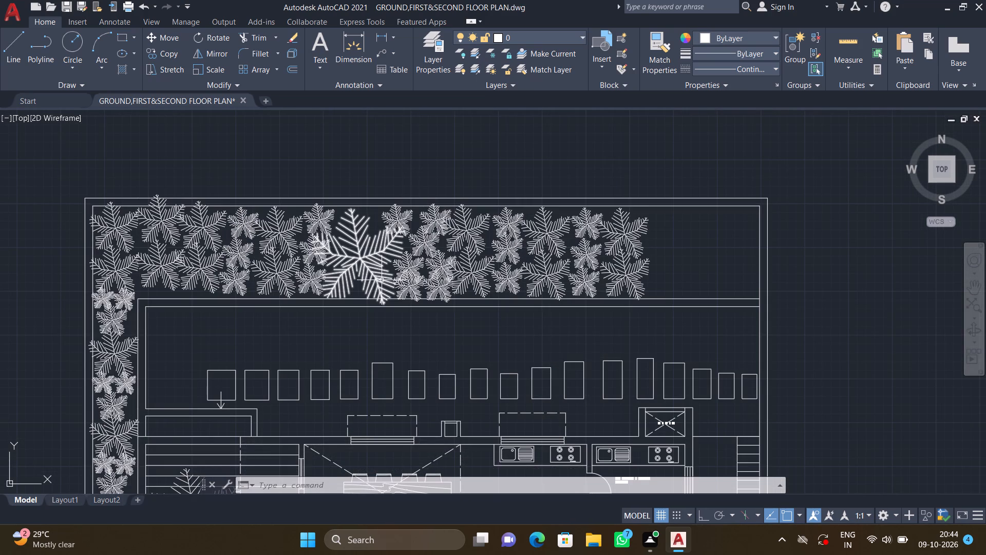
{"action": "key", "text": "c"}
{"action": "key", "text": "o"}
{"action": "key", "text": "Return"}
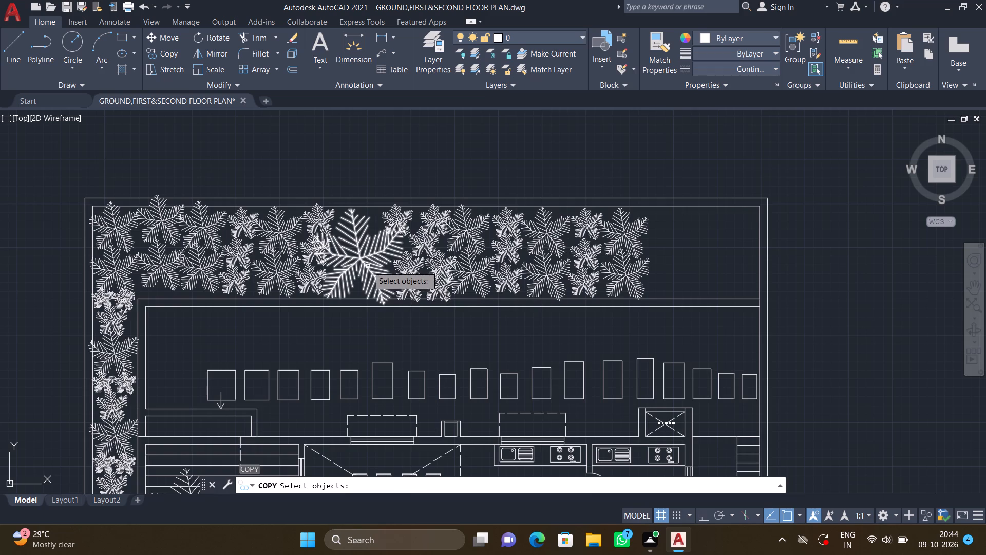
{"action": "left_click", "coordinate": [368, 266]}
{"action": "key", "text": "Return"}
{"action": "left_click", "coordinate": [358, 257]}
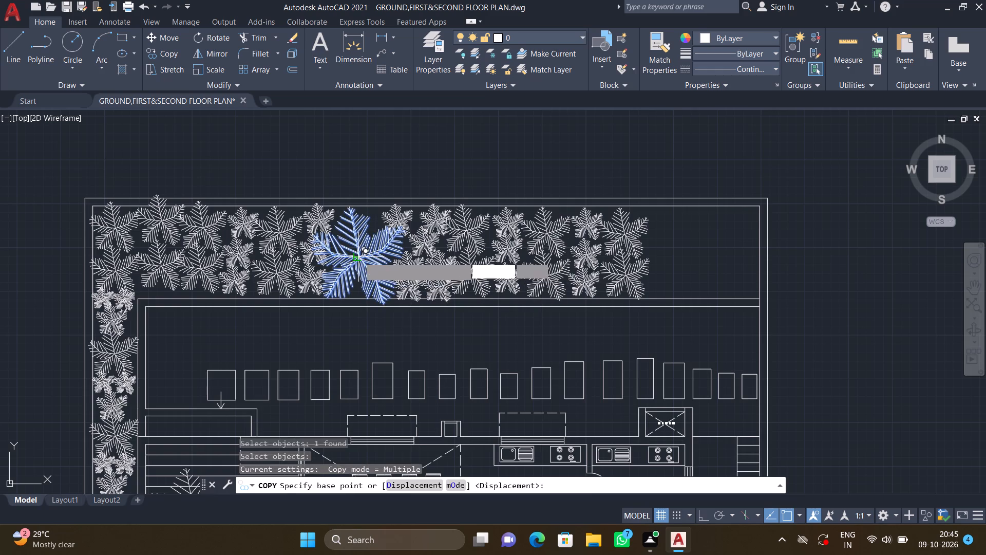
{"action": "middle_click_drag", "start_coordinate": [647, 245], "coordinate": [561, 243]}
{"action": "scroll", "coordinate": [593, 255], "scroll_direction": "up", "scroll_amount": 2}
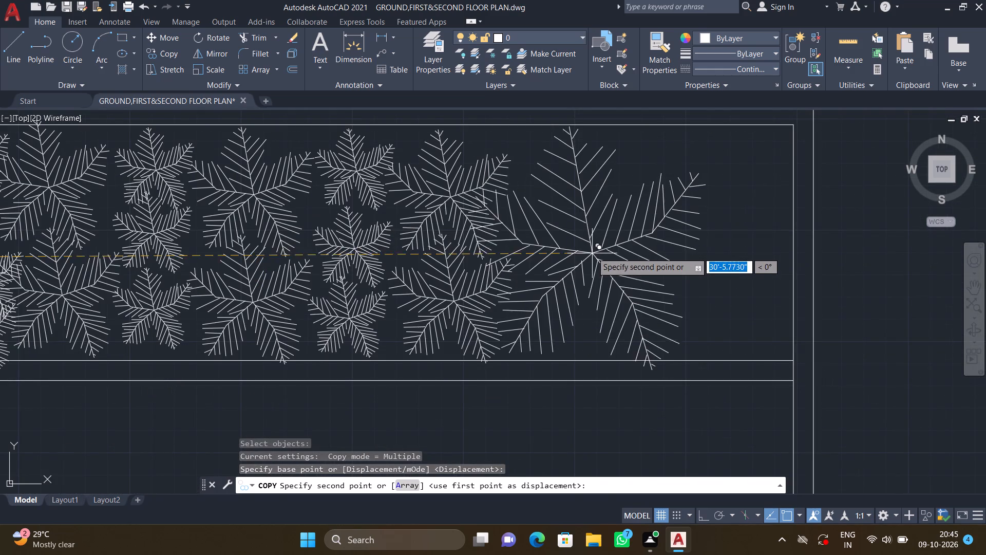
{"action": "left_click", "coordinate": [579, 250]}
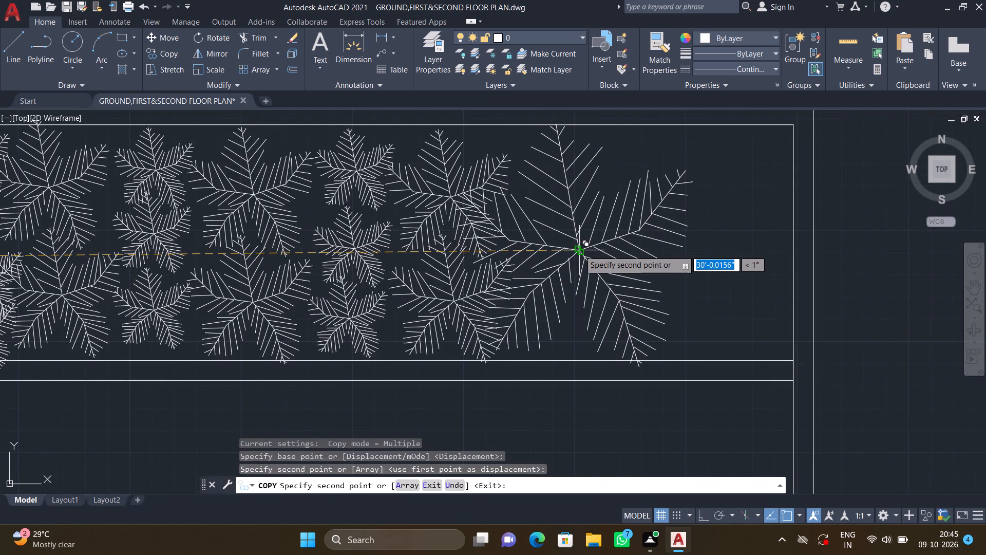
{"action": "key", "text": "Return"}
Copy a medium plant about 43' east twice, placing one copy above the other in the upper planting strip's right corner.
{"action": "scroll", "coordinate": [527, 262], "scroll_direction": "down", "scroll_amount": 4}
{"action": "middle_click_drag", "start_coordinate": [396, 270], "coordinate": [425, 267]}
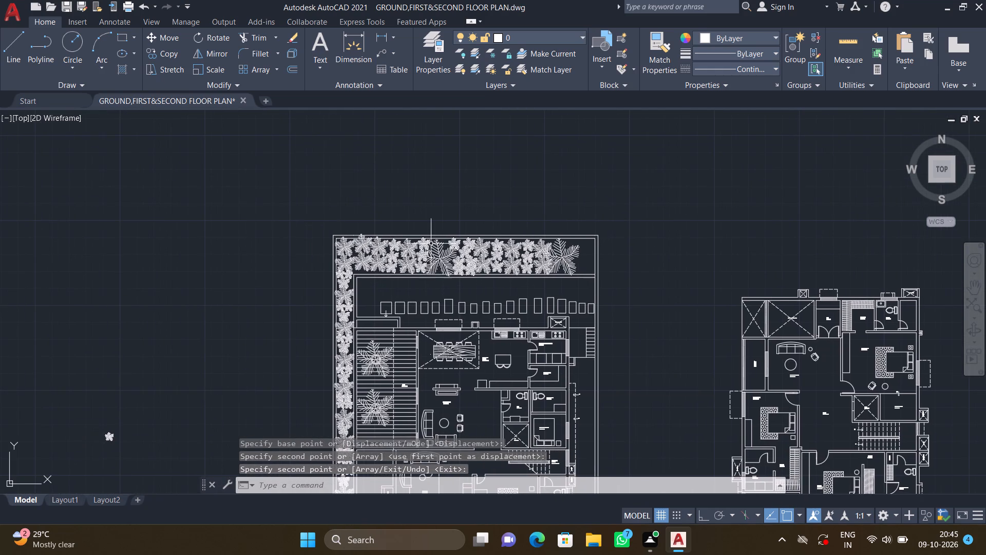
{"action": "scroll", "coordinate": [430, 243], "scroll_direction": "up", "scroll_amount": 3}
{"action": "key", "text": "c"}
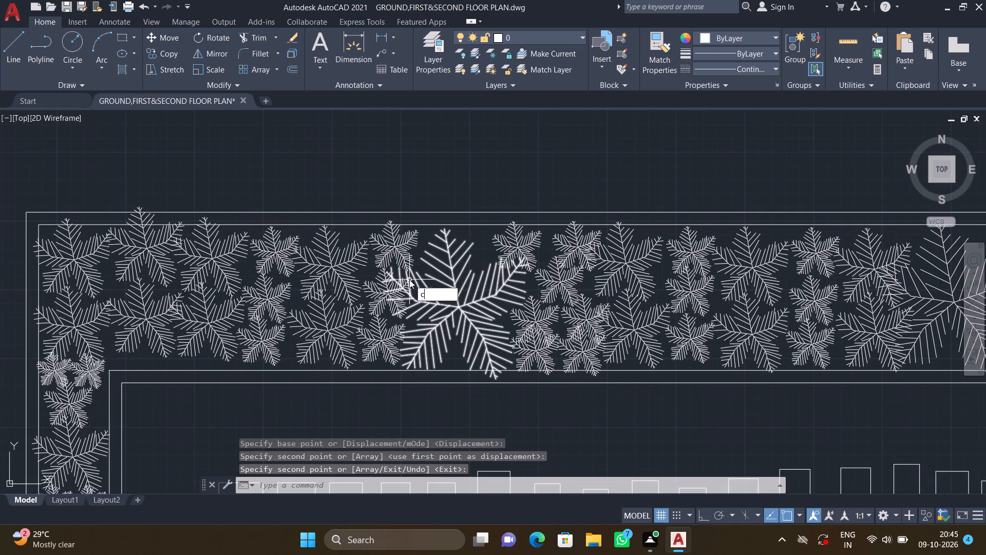
{"action": "key", "text": "o"}
{"action": "key", "text": "Return"}
{"action": "left_click", "coordinate": [342, 266]}
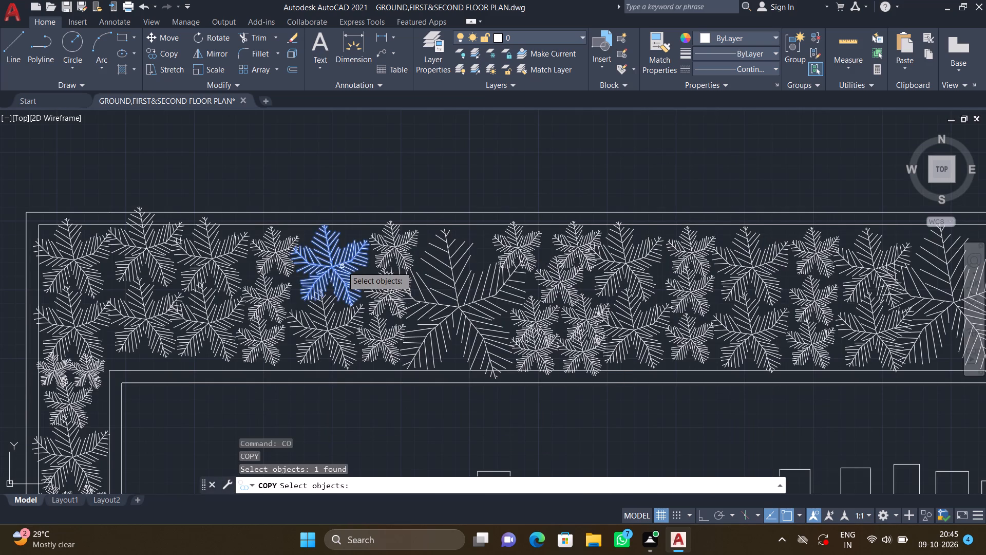
{"action": "key", "text": "Return"}
{"action": "left_click", "coordinate": [331, 265]}
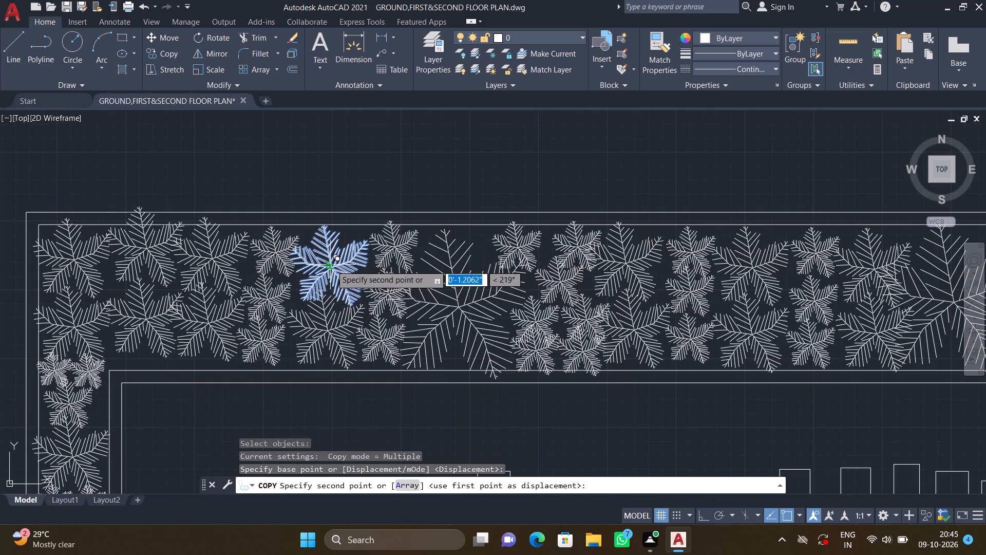
{"action": "scroll", "coordinate": [374, 272], "scroll_direction": "down", "scroll_amount": 2}
{"action": "middle_click_drag", "start_coordinate": [542, 307], "coordinate": [455, 270]}
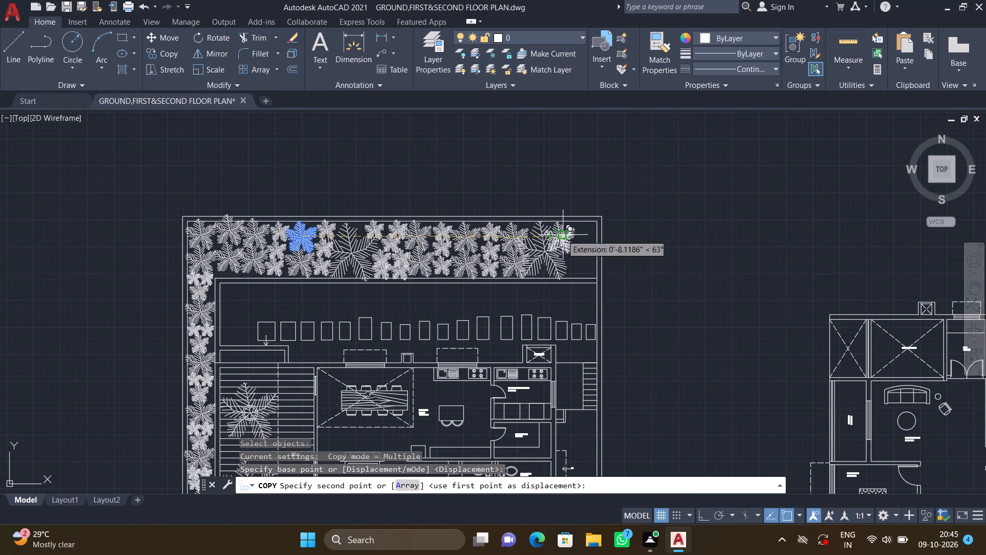
{"action": "scroll", "coordinate": [572, 237], "scroll_direction": "up", "scroll_amount": 3}
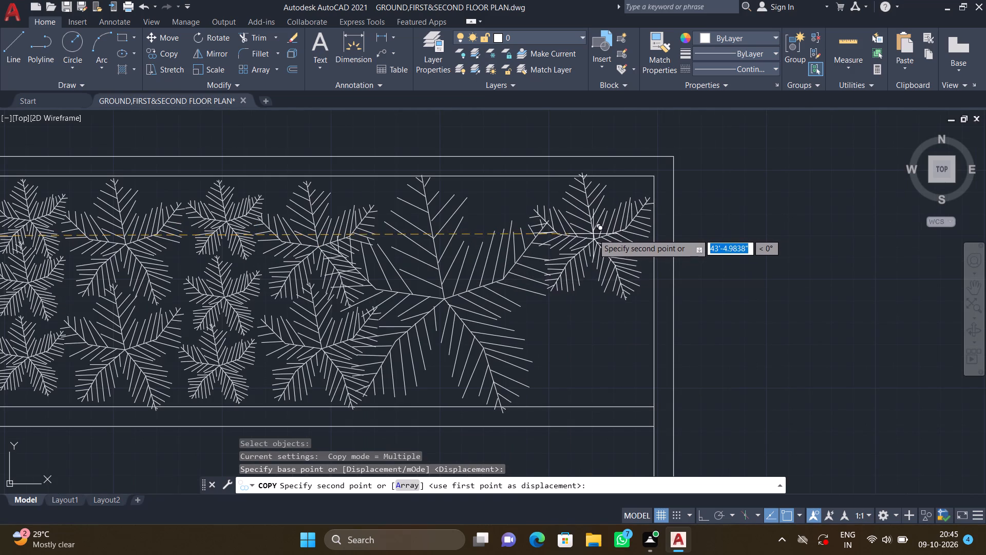
{"action": "left_click", "coordinate": [595, 234]}
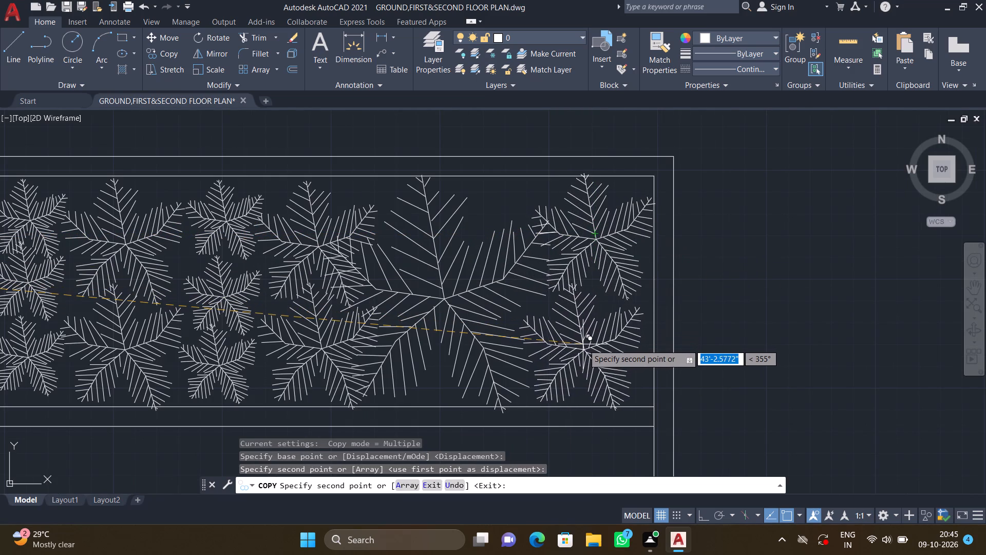
{"action": "left_click", "coordinate": [584, 344]}
{"action": "key", "text": "Return"}
Examine the planting strip along the upper boundary and the ground floor plan below it.
{"action": "scroll", "coordinate": [604, 352], "scroll_direction": "down", "scroll_amount": 2}
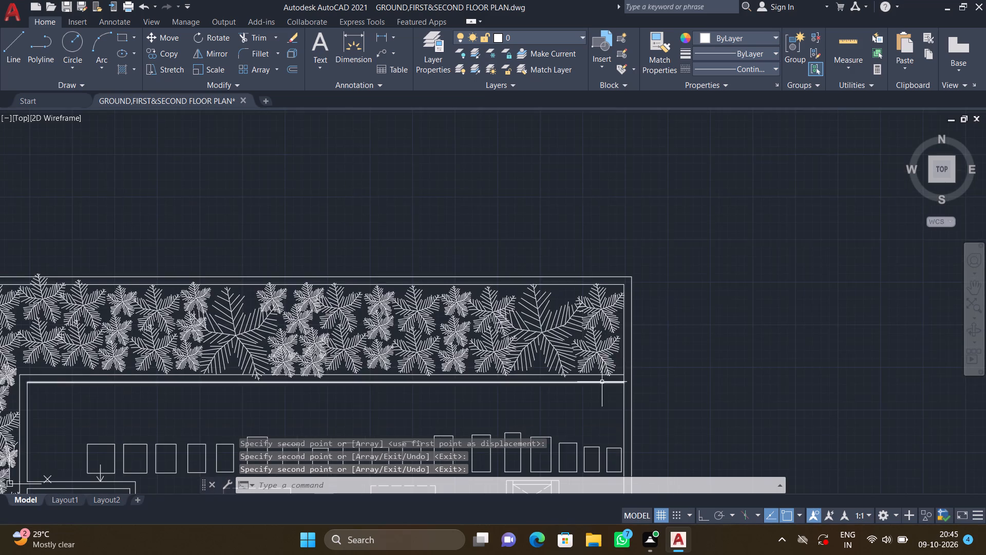
{"action": "middle_click_drag", "start_coordinate": [581, 362], "coordinate": [558, 318]}
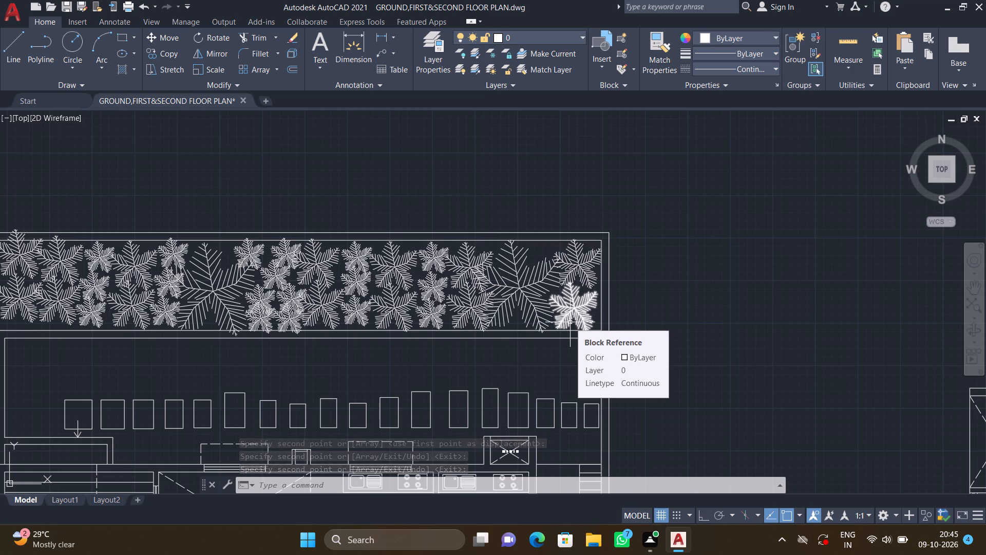
{"action": "scroll", "coordinate": [501, 341], "scroll_direction": "down", "scroll_amount": 1}
{"action": "middle_click_drag", "start_coordinate": [501, 340], "coordinate": [519, 305]}
{"action": "scroll", "coordinate": [513, 309], "scroll_direction": "down", "scroll_amount": 1}
{"action": "middle_click_drag", "start_coordinate": [450, 316], "coordinate": [460, 267]}
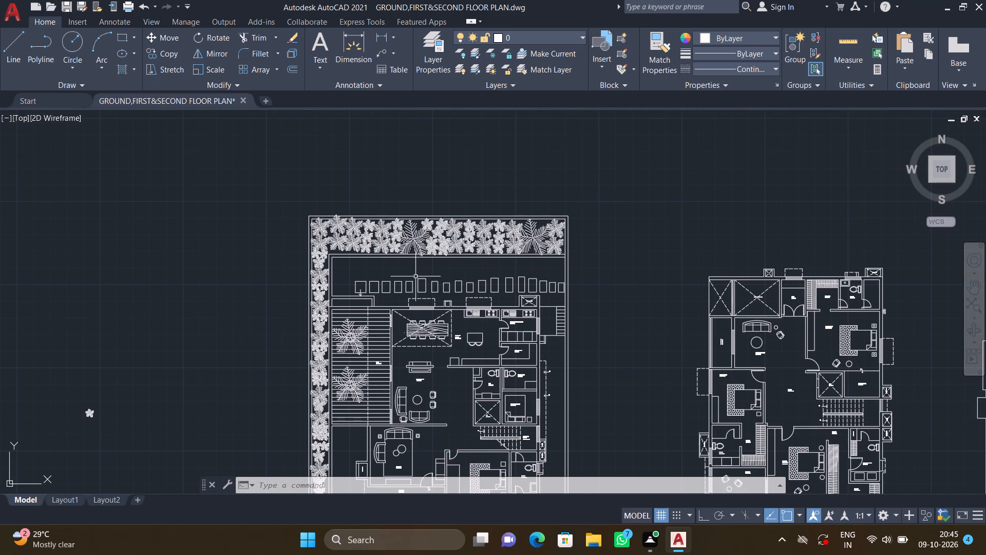
{"action": "scroll", "coordinate": [399, 265], "scroll_direction": "up", "scroll_amount": 1}
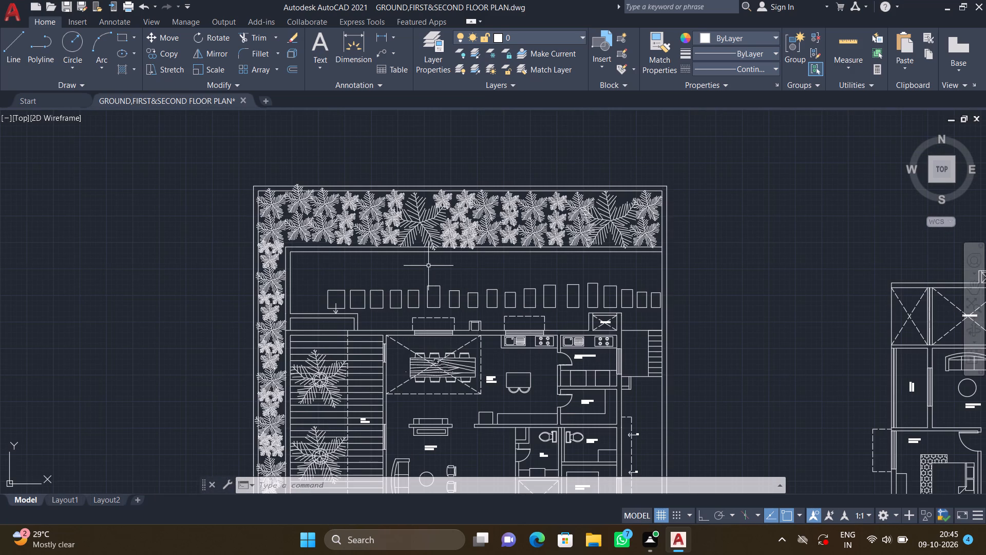
{"action": "middle_click_drag", "start_coordinate": [451, 272], "coordinate": [425, 247]}
{"action": "scroll", "coordinate": [439, 255], "scroll_direction": "down", "scroll_amount": 1}
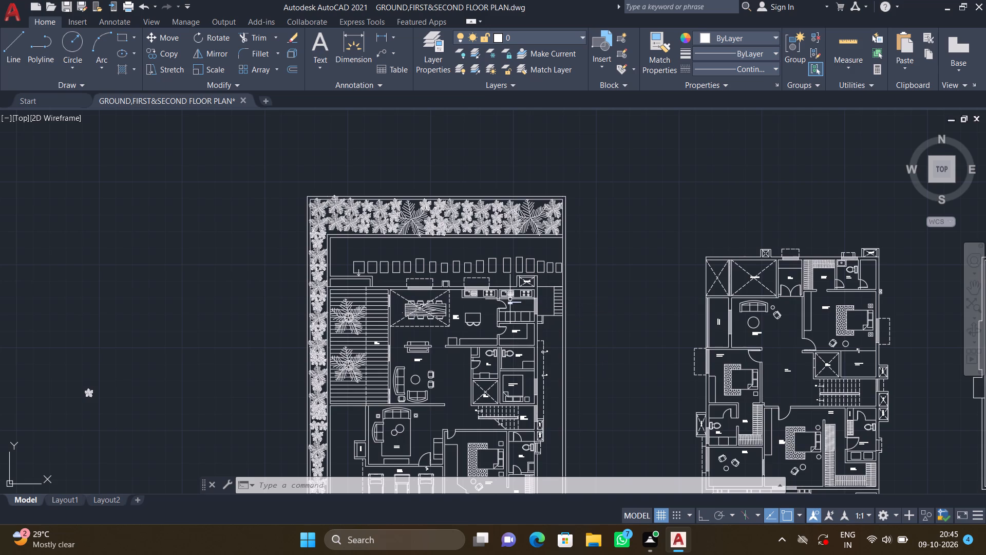
{"action": "right_click", "coordinate": [526, 311]}
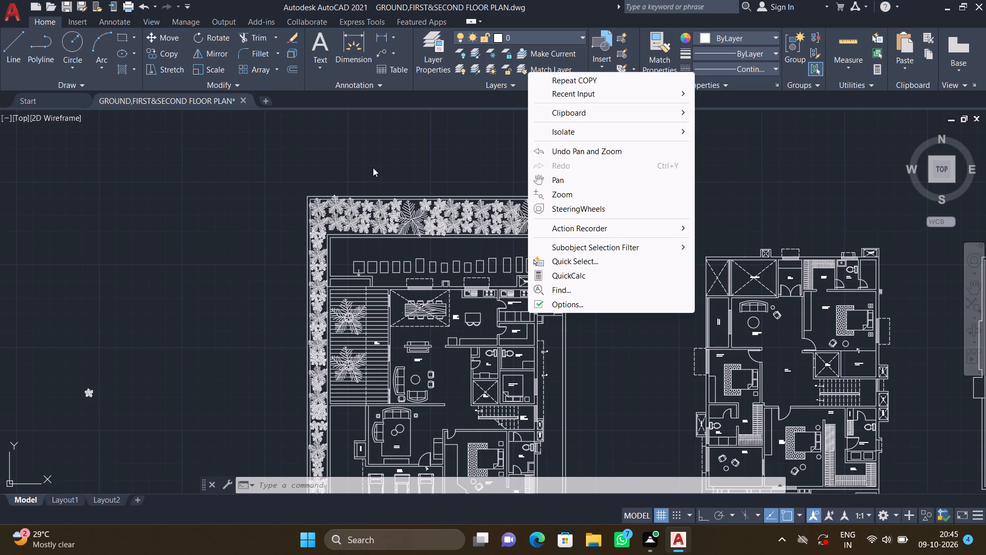
{"action": "key", "text": "Escape"}
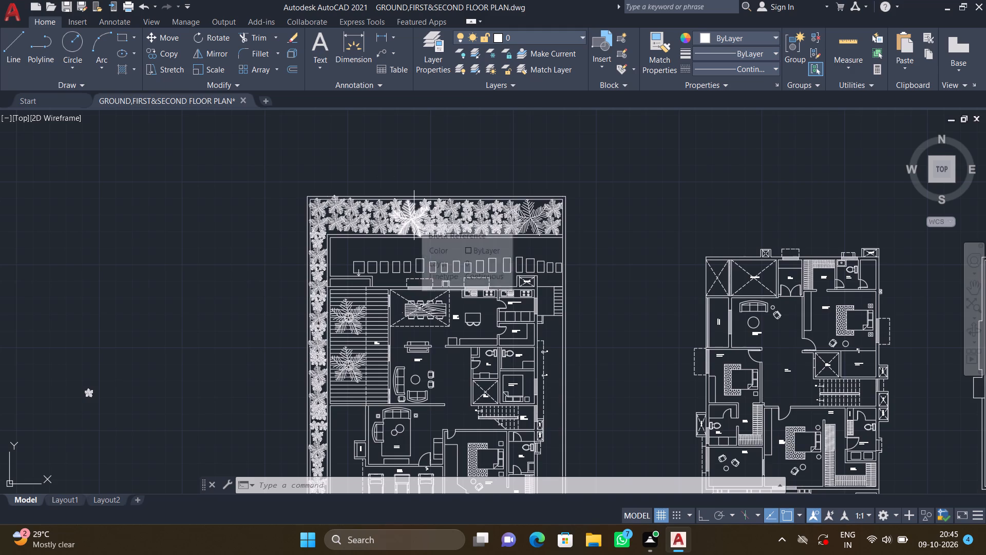
With ortho on, draw a horizontal line about 3'-4" westward from the right boundary wall's inner face, just below the outdoor stairs.
{"action": "middle_click_drag", "start_coordinate": [426, 223], "coordinate": [409, 211]}
{"action": "middle_click_drag", "start_coordinate": [463, 289], "coordinate": [408, 221]}
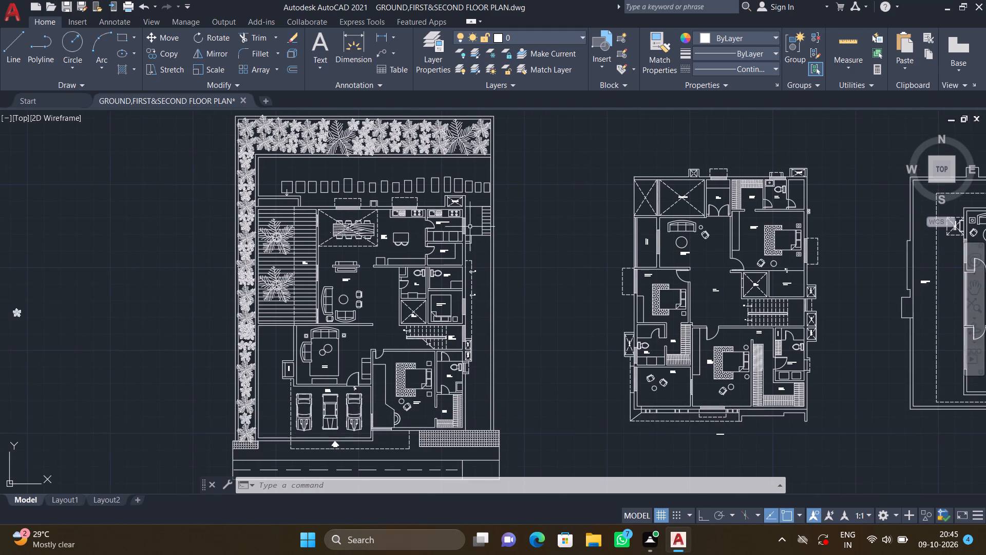
{"action": "scroll", "coordinate": [479, 237], "scroll_direction": "up", "scroll_amount": 2}
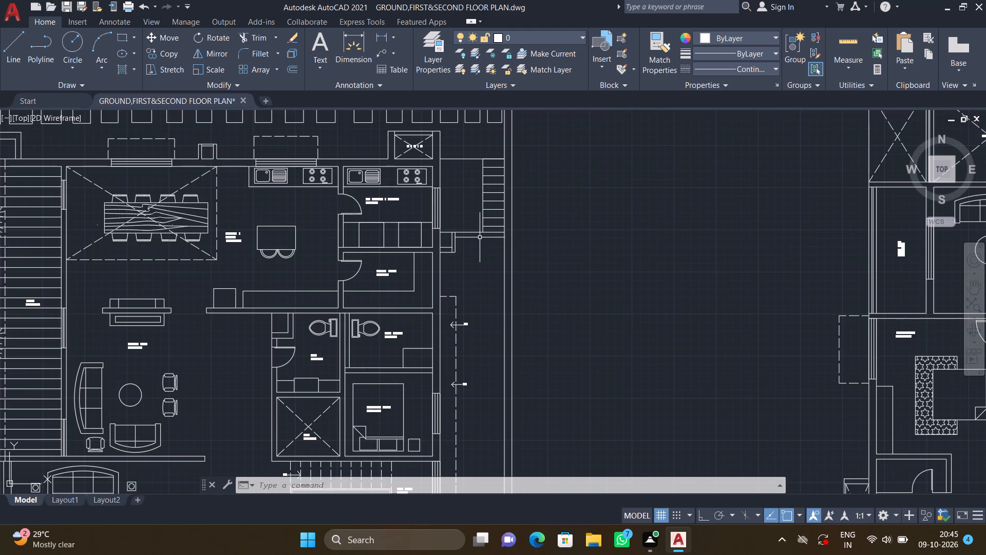
{"action": "key", "text": "F8"}
{"action": "key", "text": "l"}
{"action": "key", "text": "Return"}
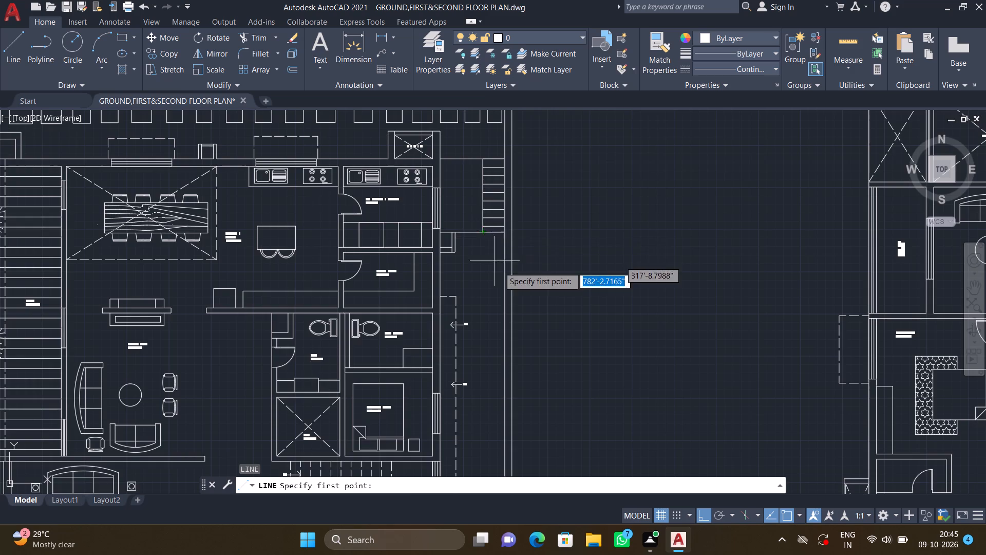
{"action": "middle_click_drag", "start_coordinate": [478, 249], "coordinate": [446, 204]}
{"action": "scroll", "coordinate": [466, 200], "scroll_direction": "up", "scroll_amount": 2}
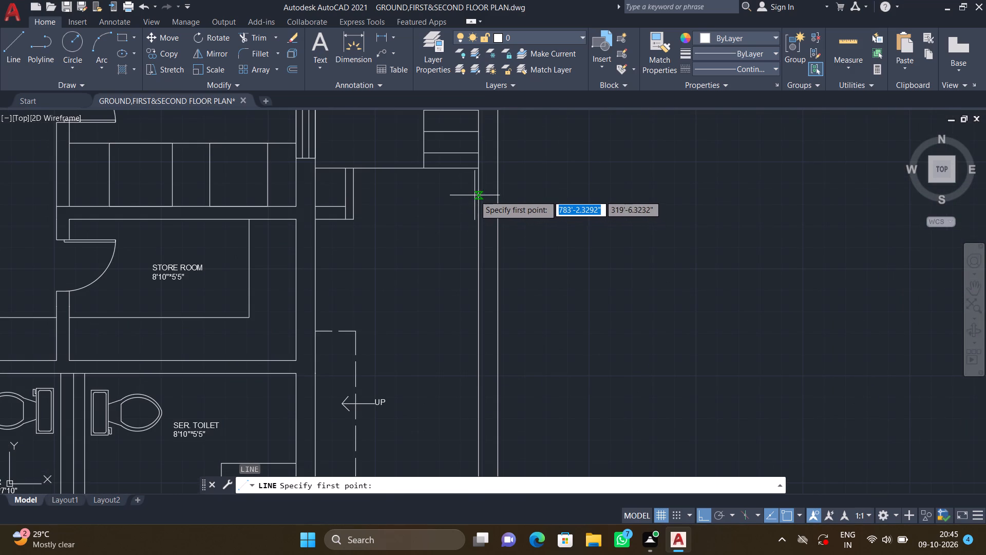
{"action": "left_click", "coordinate": [479, 192]}
{"action": "scroll", "coordinate": [411, 206], "scroll_direction": "down", "scroll_amount": 1}
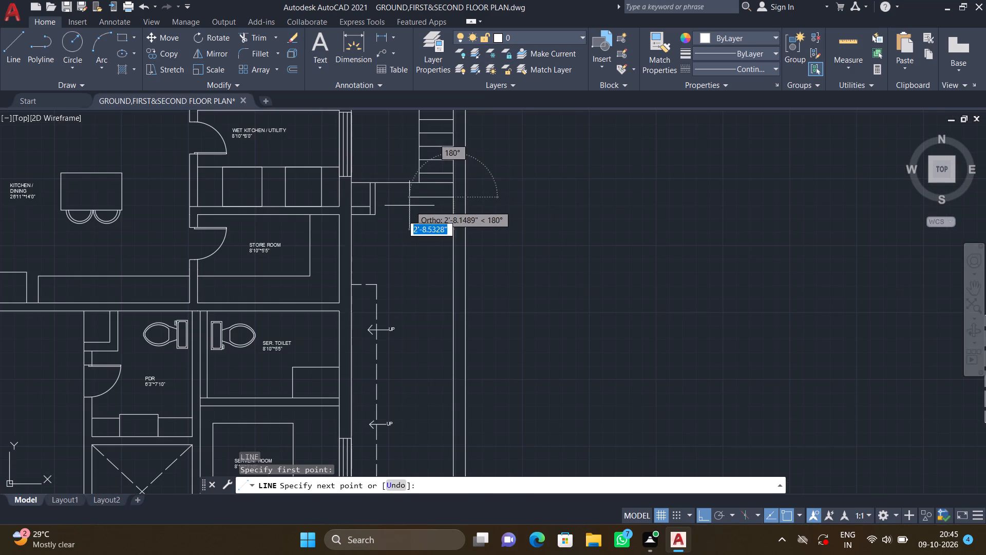
{"action": "middle_click_drag", "start_coordinate": [403, 210], "coordinate": [407, 204]}
{"action": "scroll", "coordinate": [406, 203], "scroll_direction": "up", "scroll_amount": 1}
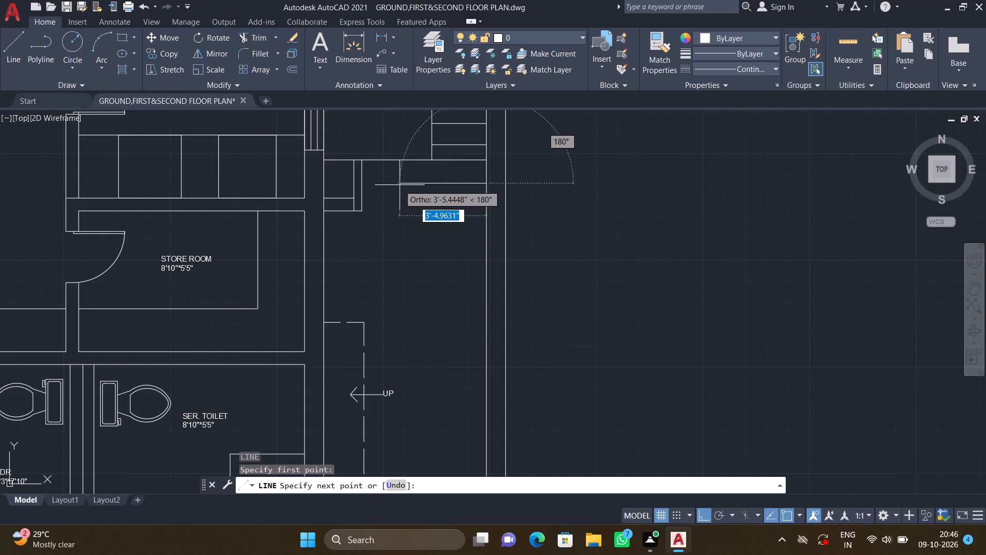
{"action": "left_click", "coordinate": [403, 186]}
Continue the line about 46' straight down beside the right boundary wall, and close it back to the wall just above the front paving.
{"action": "scroll", "coordinate": [415, 246], "scroll_direction": "down", "scroll_amount": 2}
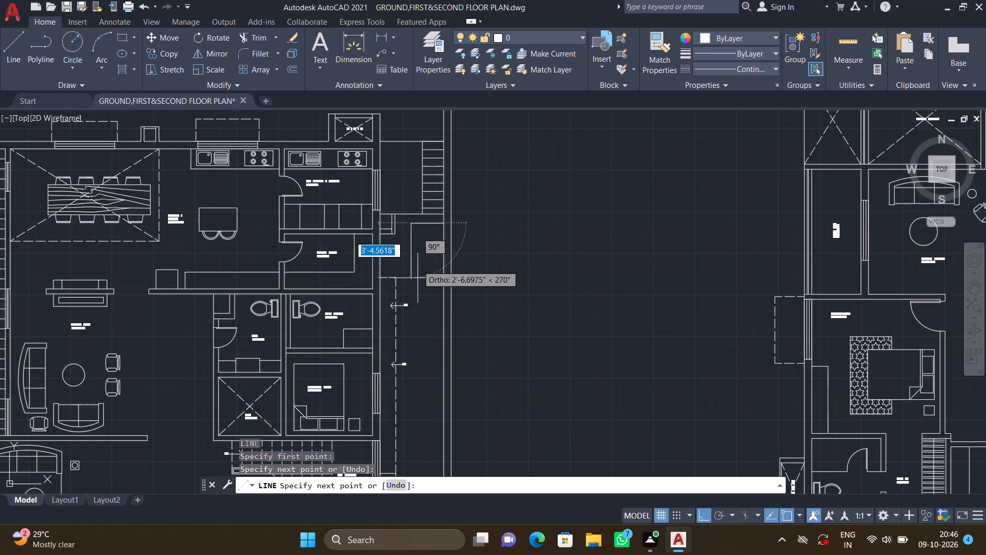
{"action": "middle_click_drag", "start_coordinate": [411, 317], "coordinate": [411, 255]}
{"action": "scroll", "coordinate": [413, 253], "scroll_direction": "down", "scroll_amount": 2}
{"action": "middle_click_drag", "start_coordinate": [411, 315], "coordinate": [410, 280]}
{"action": "scroll", "coordinate": [416, 282], "scroll_direction": "up", "scroll_amount": 2}
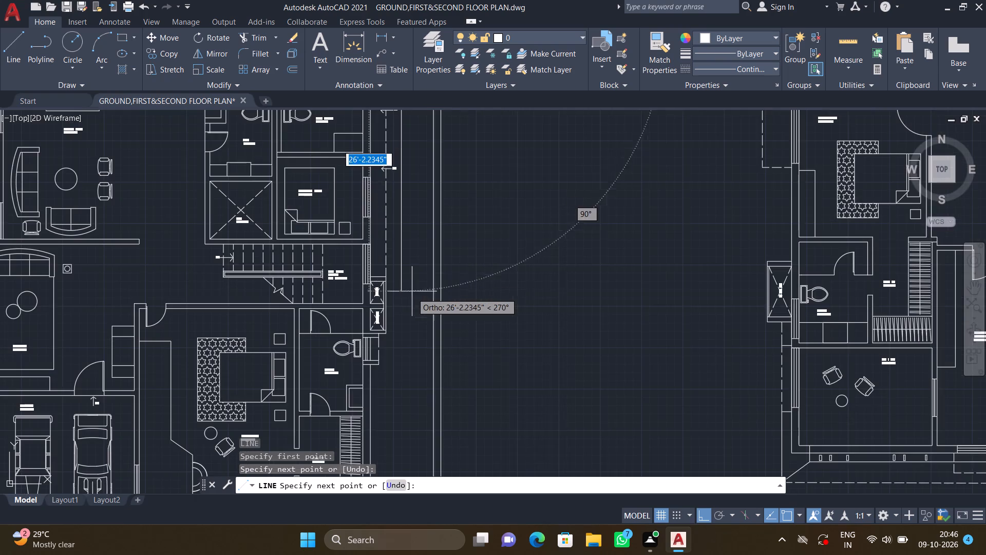
{"action": "middle_click_drag", "start_coordinate": [395, 323], "coordinate": [398, 242]}
{"action": "scroll", "coordinate": [402, 244], "scroll_direction": "down", "scroll_amount": 1}
{"action": "middle_click_drag", "start_coordinate": [400, 285], "coordinate": [400, 266]}
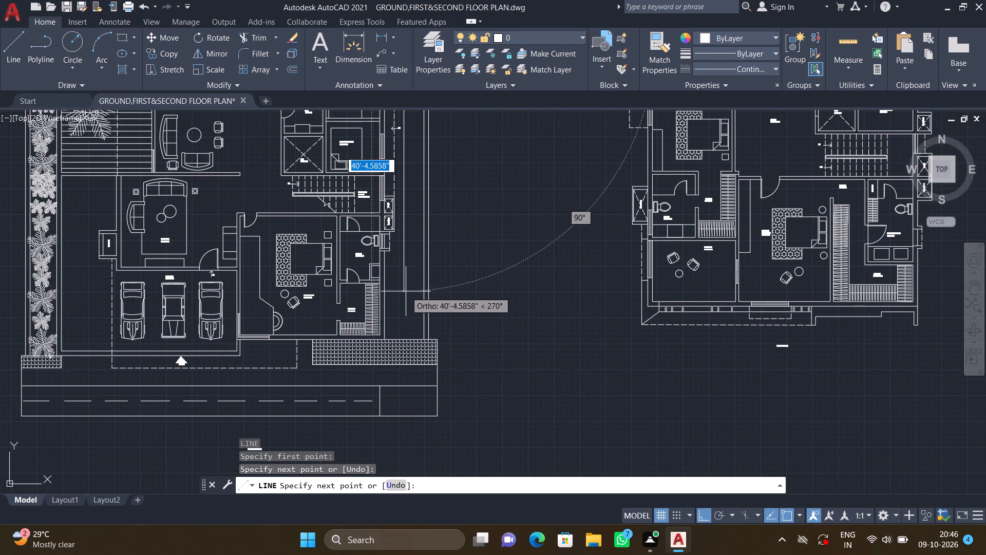
{"action": "scroll", "coordinate": [406, 291], "scroll_direction": "down", "scroll_amount": 1}
{"action": "scroll", "coordinate": [402, 308], "scroll_direction": "up", "scroll_amount": 2}
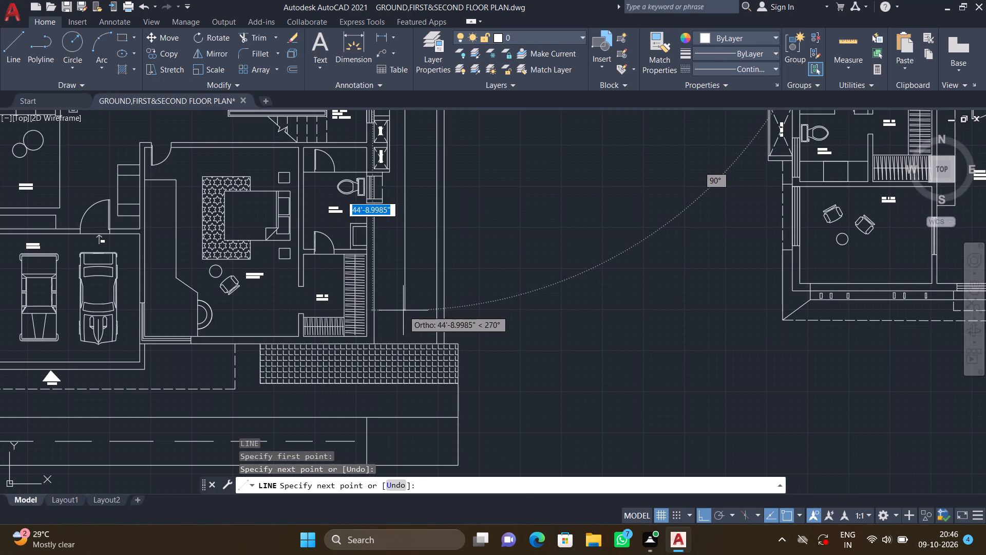
{"action": "scroll", "coordinate": [403, 295], "scroll_direction": "up", "scroll_amount": 2}
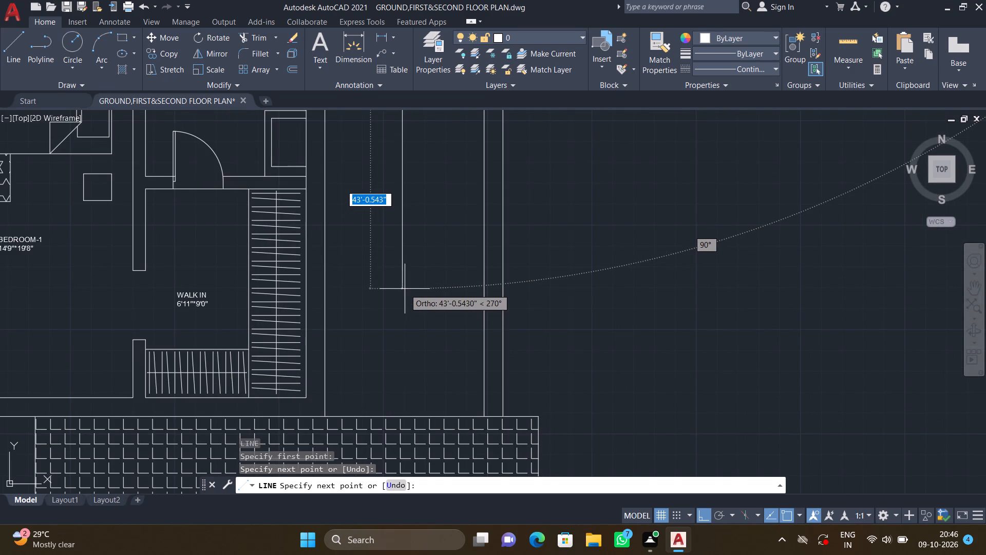
{"action": "left_click", "coordinate": [408, 359]}
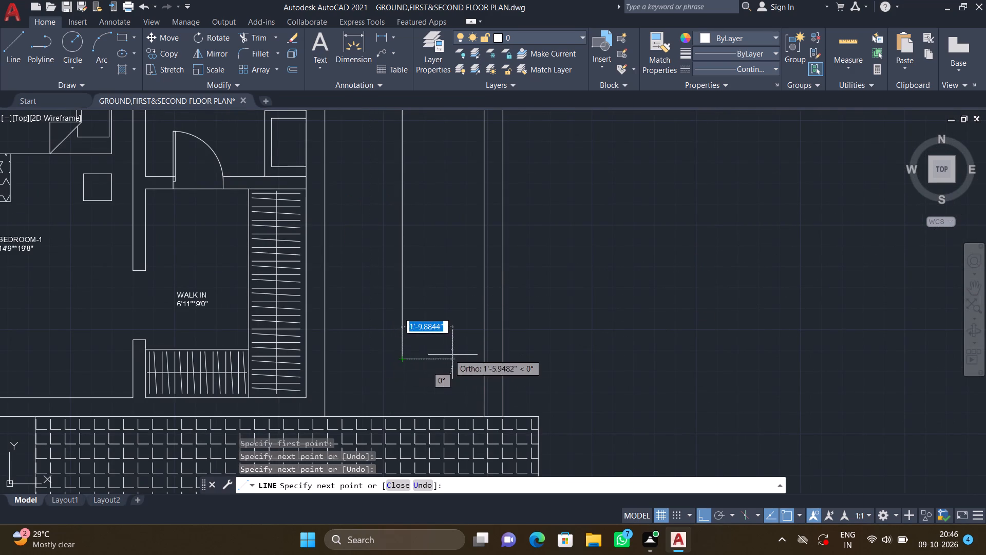
{"action": "left_click", "coordinate": [484, 362]}
{"action": "key", "text": "Return"}
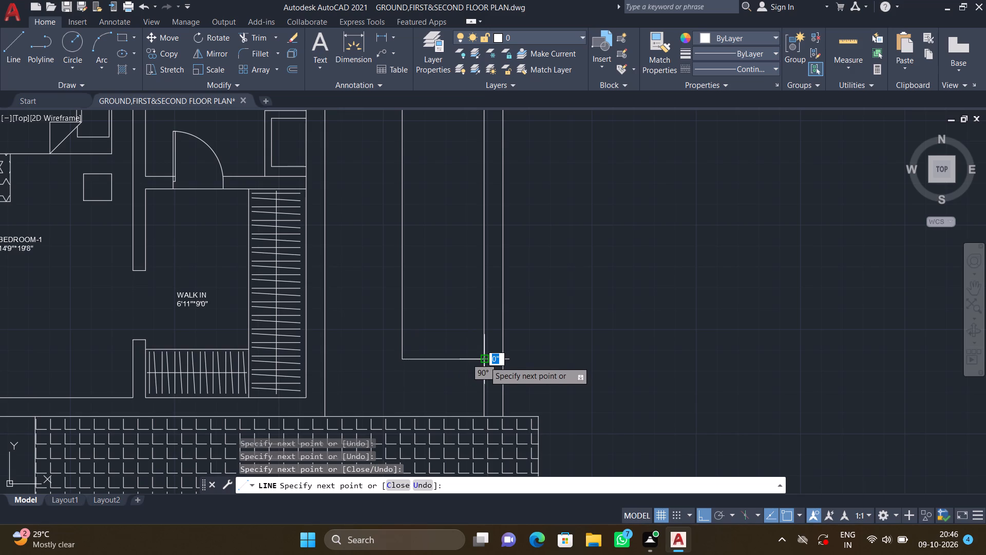
Draw a horizontal line across the right boundary strip, level with the upper wall of the service toilet.
{"action": "scroll", "coordinate": [481, 362], "scroll_direction": "down", "scroll_amount": 2}
{"action": "middle_click_drag", "start_coordinate": [438, 298], "coordinate": [423, 399]}
{"action": "scroll", "coordinate": [425, 399], "scroll_direction": "down", "scroll_amount": 2}
{"action": "middle_click_drag", "start_coordinate": [425, 231], "coordinate": [425, 256]}
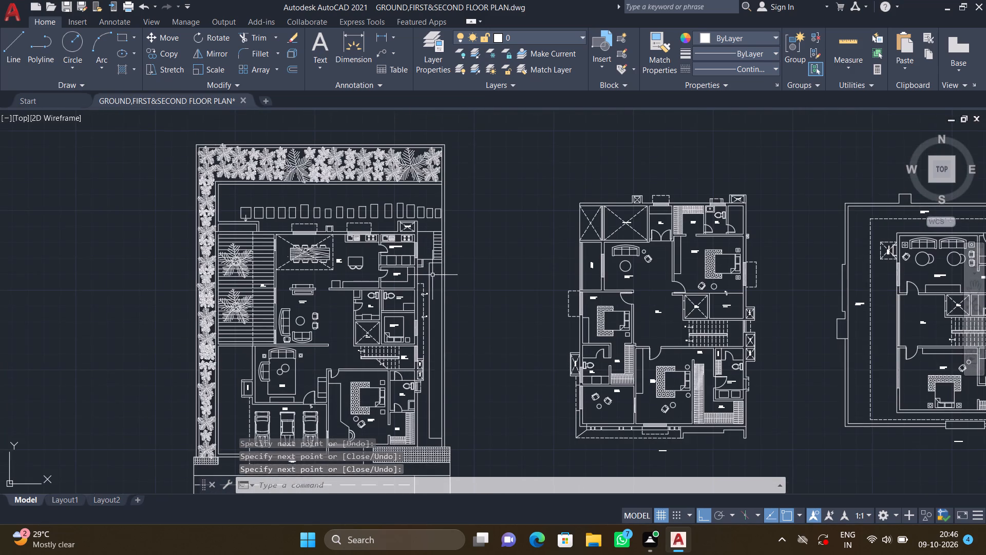
{"action": "scroll", "coordinate": [443, 285], "scroll_direction": "up", "scroll_amount": 3}
{"action": "middle_click_drag", "start_coordinate": [419, 277], "coordinate": [465, 256]}
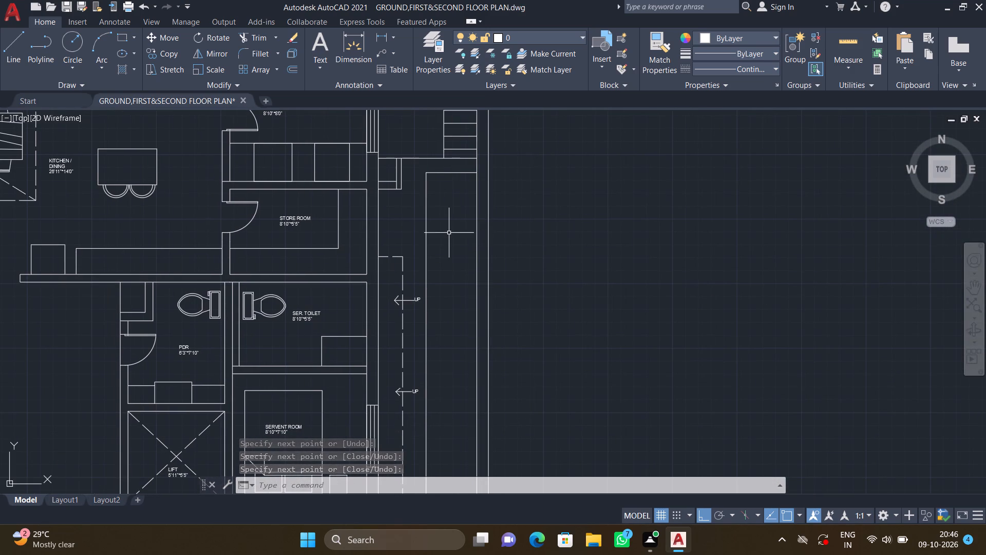
{"action": "key", "text": "l"}
{"action": "key", "text": "Return"}
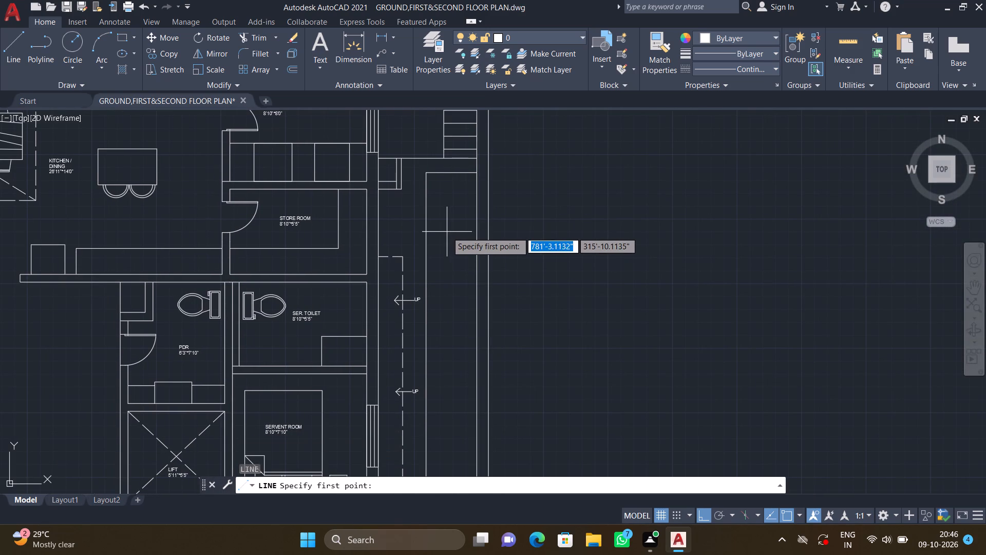
{"action": "scroll", "coordinate": [437, 252], "scroll_direction": "up", "scroll_amount": 1}
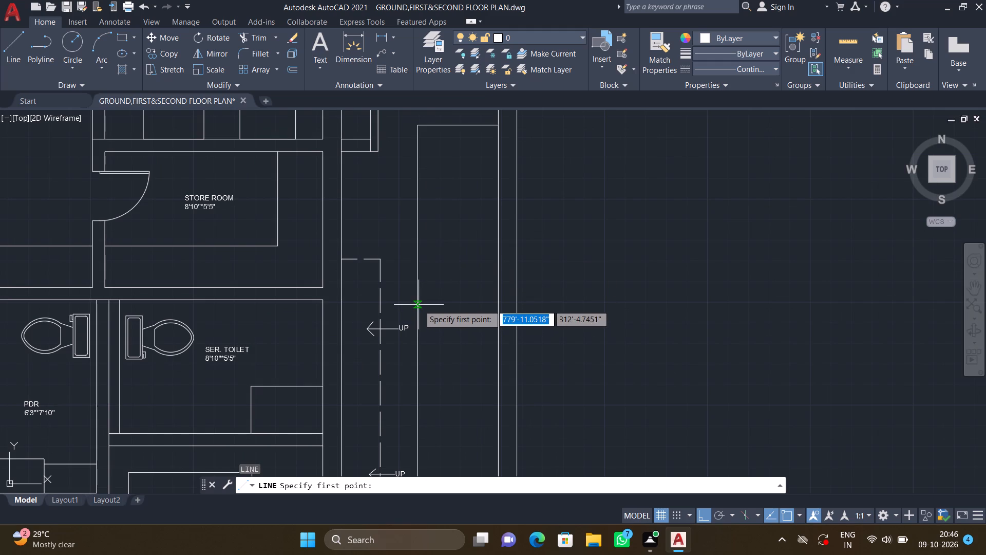
{"action": "left_click", "coordinate": [419, 304]}
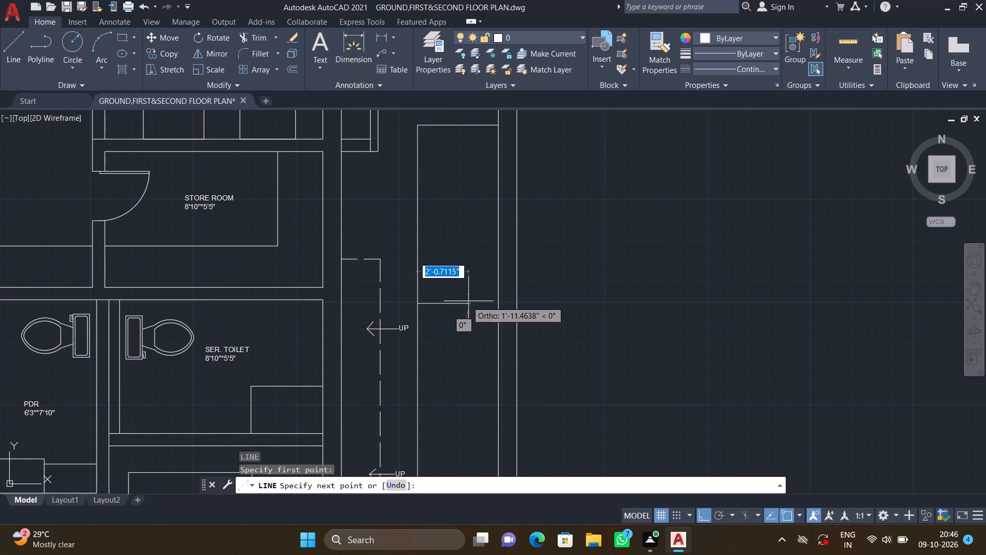
{"action": "left_click", "coordinate": [496, 301]}
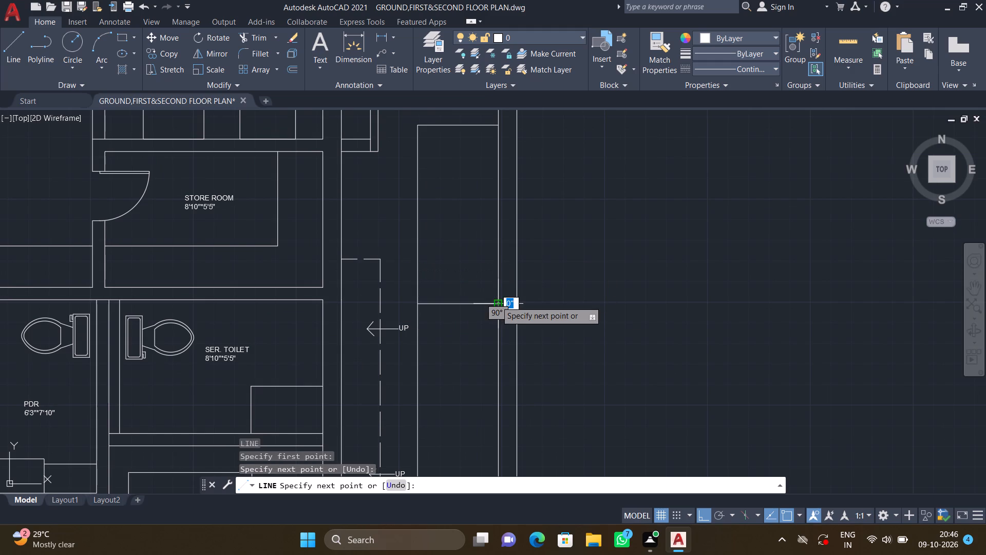
{"action": "key", "text": "Return"}
Draw a second horizontal line across the strip a short distance below the first, beside the upper UP arrow.
{"action": "middle_click_drag", "start_coordinate": [477, 359], "coordinate": [465, 292]}
{"action": "key", "text": "l"}
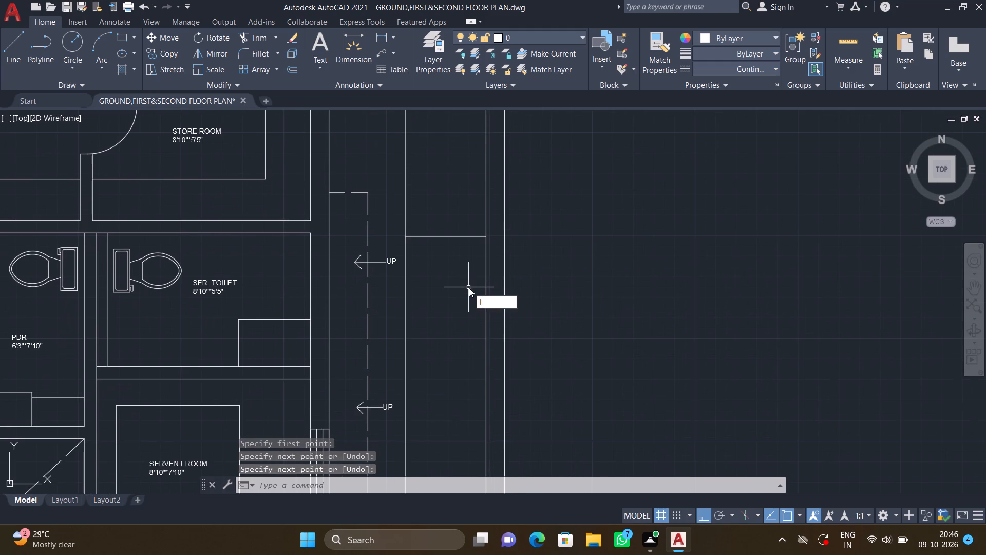
{"action": "key", "text": "Return"}
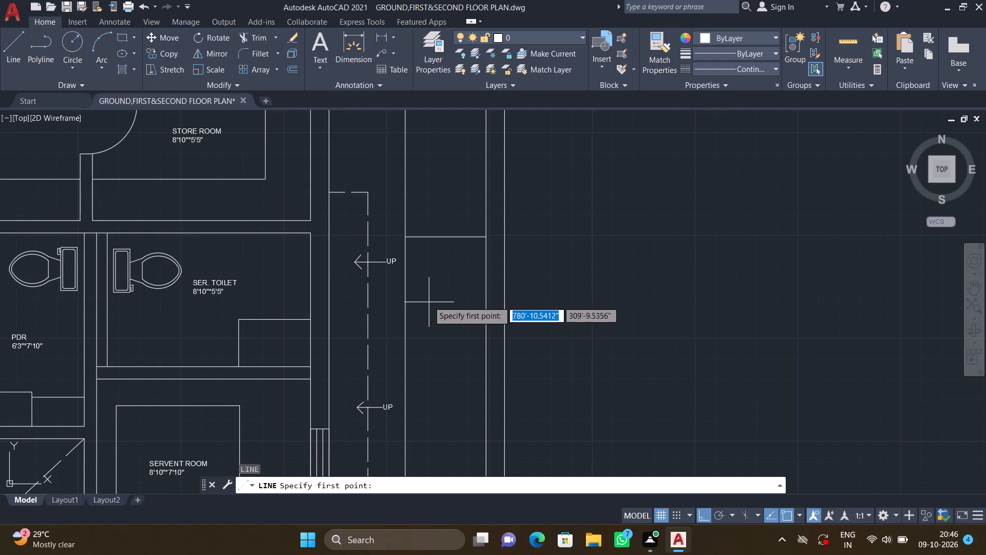
{"action": "left_click", "coordinate": [406, 268]}
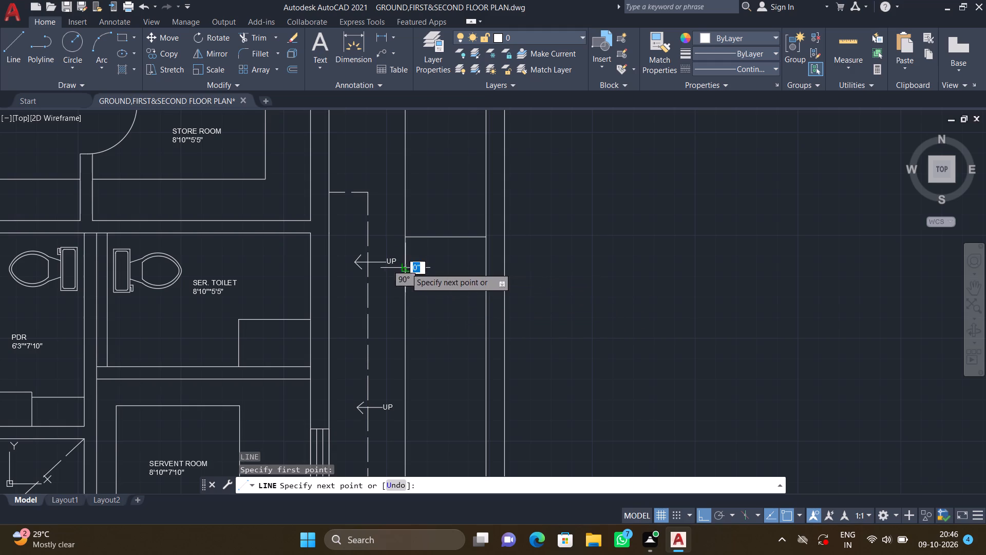
{"action": "left_click", "coordinate": [487, 269]}
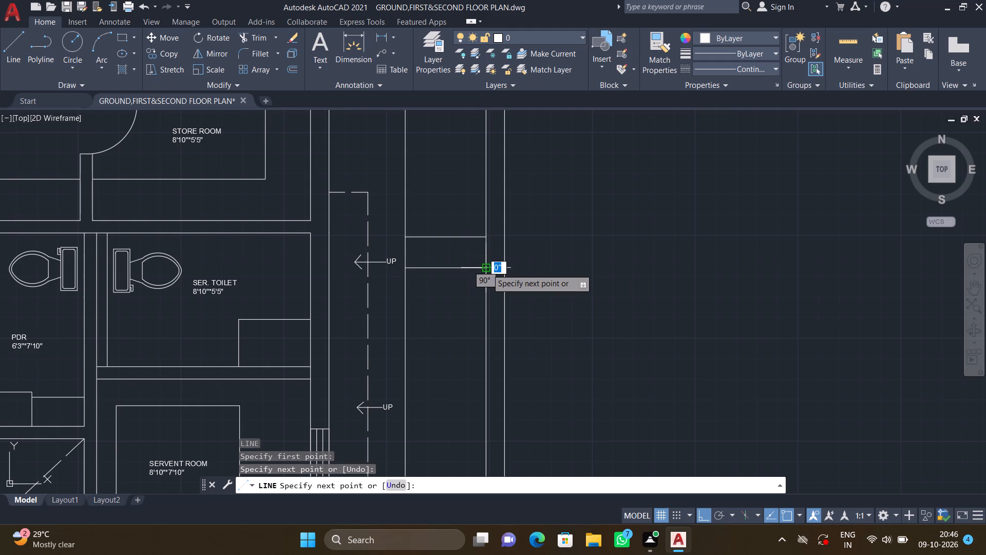
{"action": "key", "text": "Return"}
Draw a horizontal line across the right boundary strip beside the servant room, just below the lower UP arrow.
{"action": "scroll", "coordinate": [443, 258], "scroll_direction": "down", "scroll_amount": 2}
{"action": "middle_click_drag", "start_coordinate": [438, 322], "coordinate": [434, 262]}
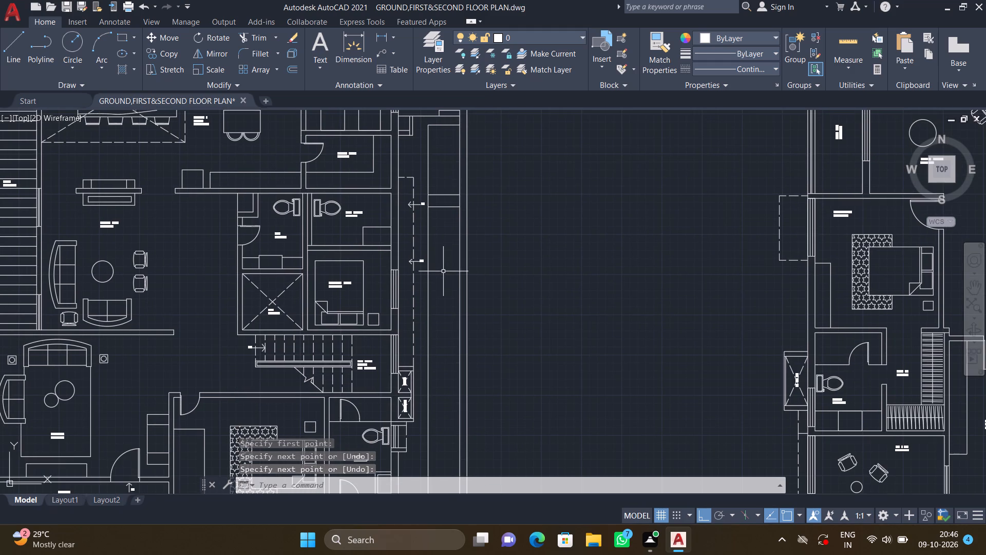
{"action": "key", "text": "l"}
{"action": "key", "text": "Return"}
{"action": "scroll", "coordinate": [431, 261], "scroll_direction": "up", "scroll_amount": 1}
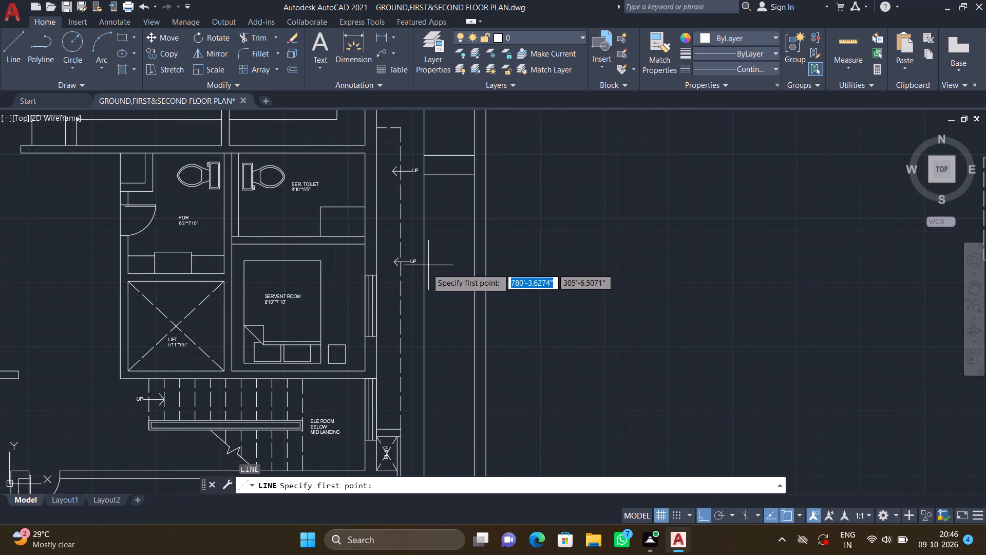
{"action": "left_click", "coordinate": [424, 282]}
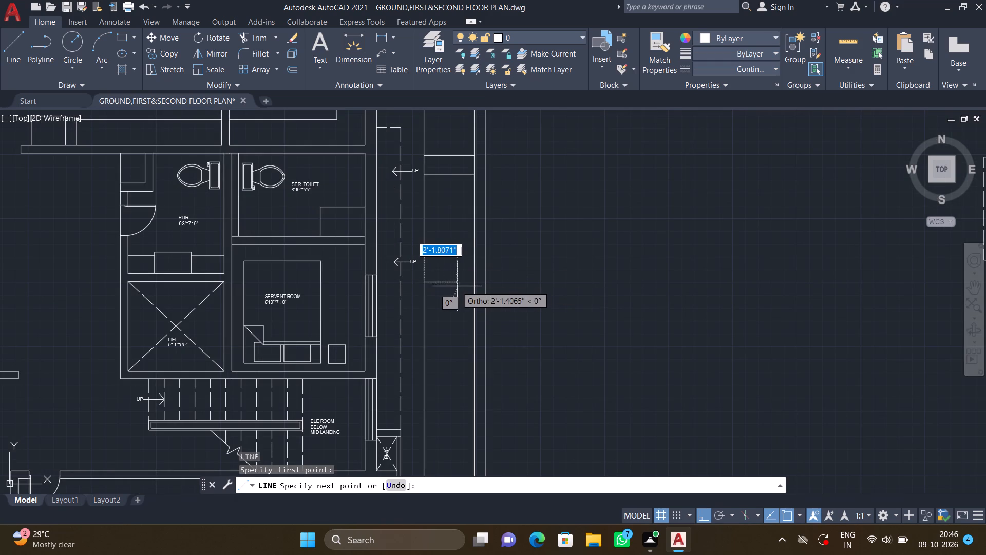
{"action": "left_click", "coordinate": [472, 284]}
{"action": "key", "text": "Return"}
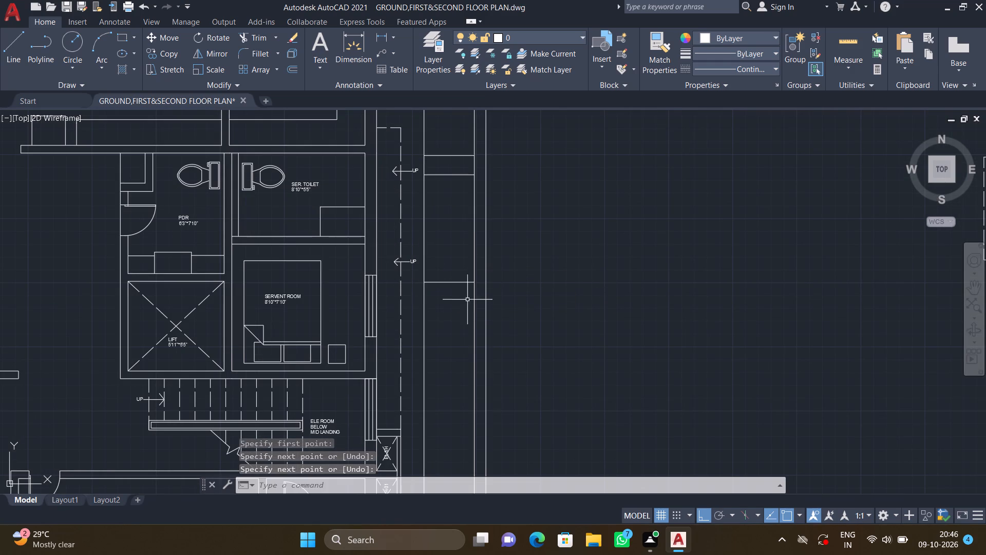
Draw another horizontal line across the strip a short distance below the one beside the servant room, forming a second narrow band.
{"action": "middle_click_drag", "start_coordinate": [447, 329], "coordinate": [449, 275]}
{"action": "key", "text": "l"}
{"action": "key", "text": "Return"}
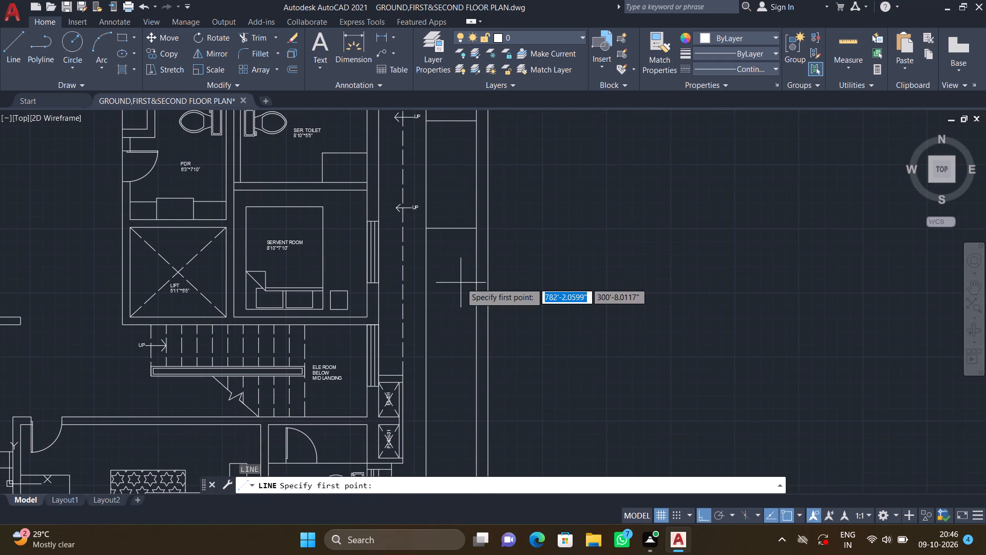
{"action": "scroll", "coordinate": [423, 240], "scroll_direction": "up", "scroll_amount": 2}
{"action": "scroll", "coordinate": [432, 260], "scroll_direction": "down", "scroll_amount": 4}
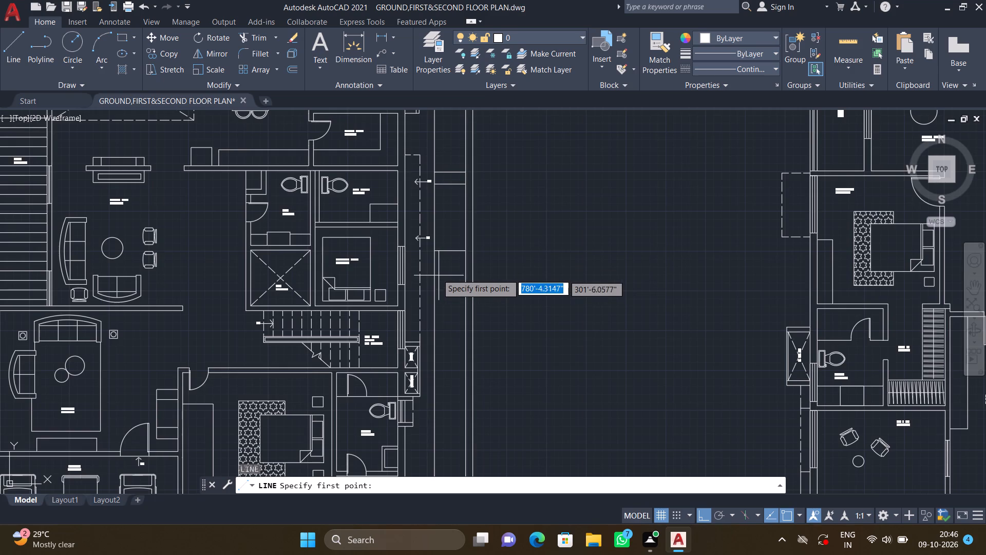
{"action": "scroll", "coordinate": [435, 272], "scroll_direction": "up", "scroll_amount": 2}
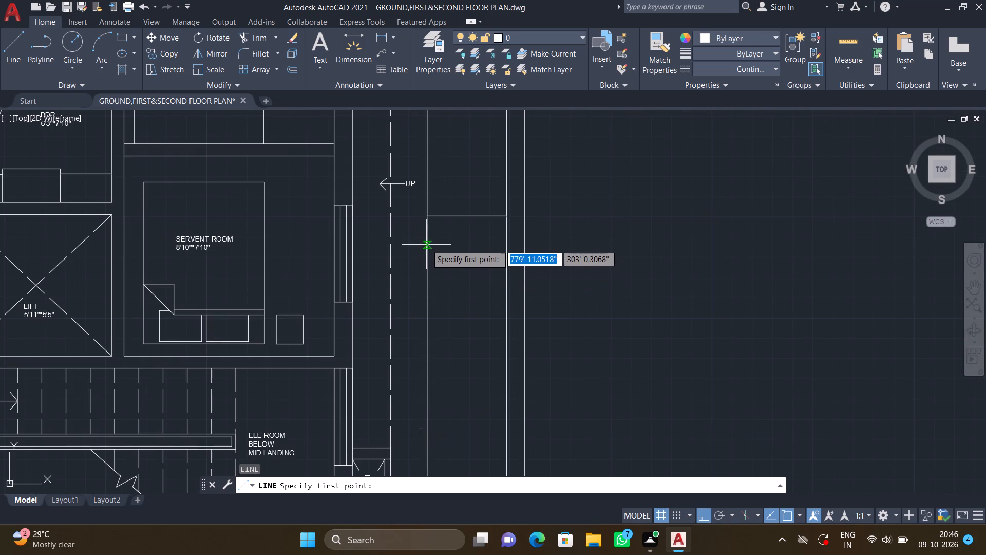
{"action": "left_click", "coordinate": [426, 242]}
{"action": "scroll", "coordinate": [470, 243], "scroll_direction": "up", "scroll_amount": 1}
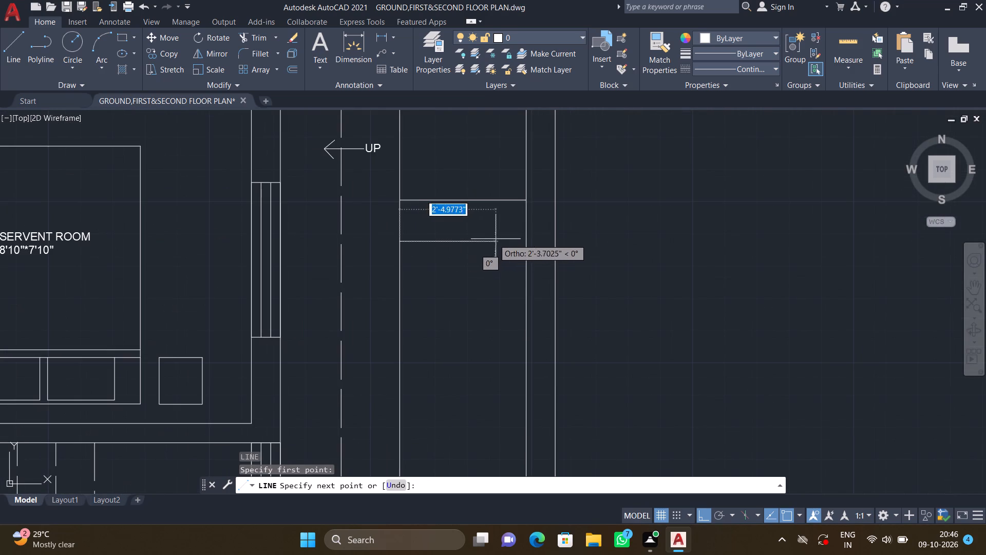
{"action": "left_click", "coordinate": [525, 241]}
{"action": "key", "text": "Return"}
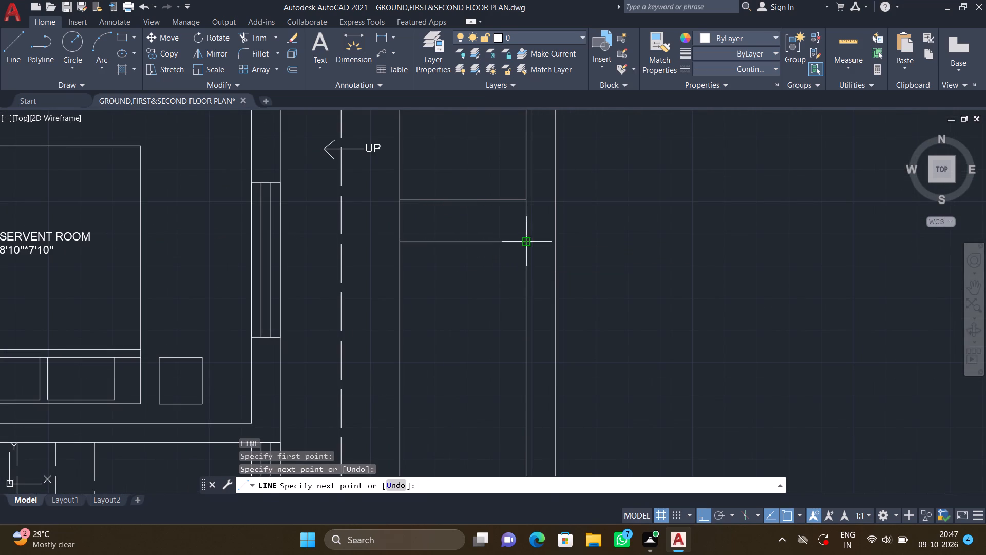
Draw a horizontal line across the right boundary strip beside the electrical room, near the top of the indoor staircase.
{"action": "middle_click_drag", "start_coordinate": [475, 300], "coordinate": [461, 238]}
{"action": "scroll", "coordinate": [465, 239], "scroll_direction": "down", "scroll_amount": 2}
{"action": "key", "text": "l"}
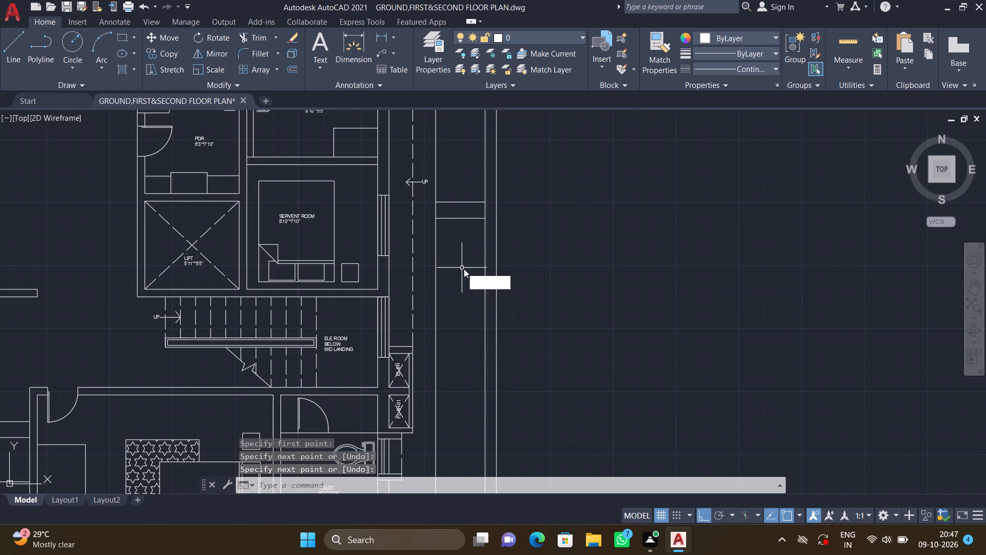
{"action": "key", "text": "Return"}
{"action": "scroll", "coordinate": [459, 285], "scroll_direction": "up", "scroll_amount": 1}
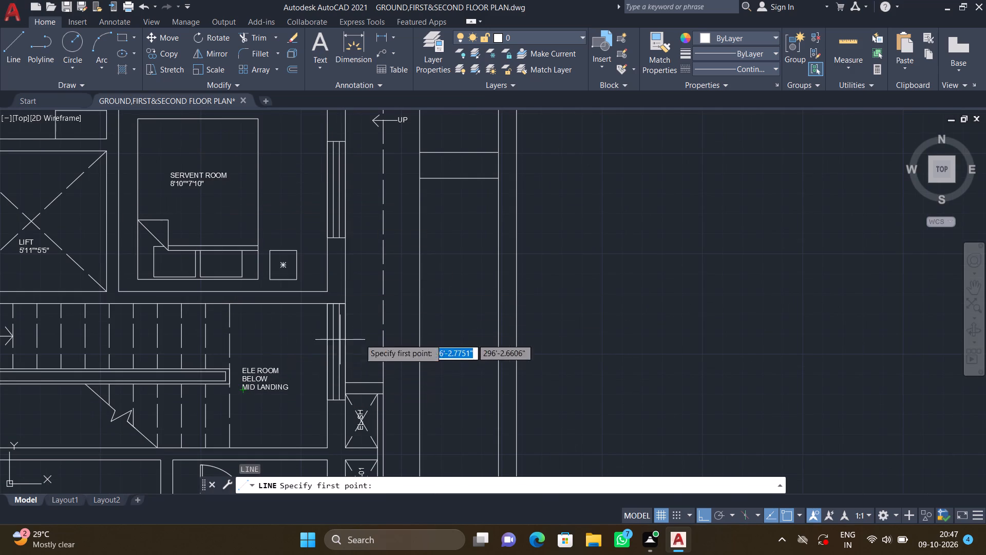
{"action": "left_click", "coordinate": [419, 321]}
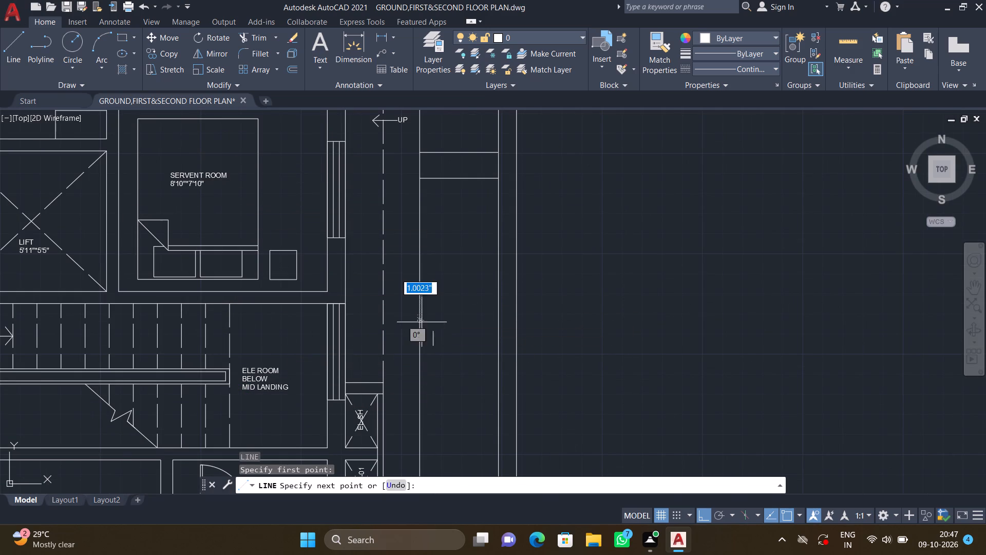
{"action": "scroll", "coordinate": [474, 320], "scroll_direction": "up", "scroll_amount": 1}
{"action": "left_click", "coordinate": [509, 321]}
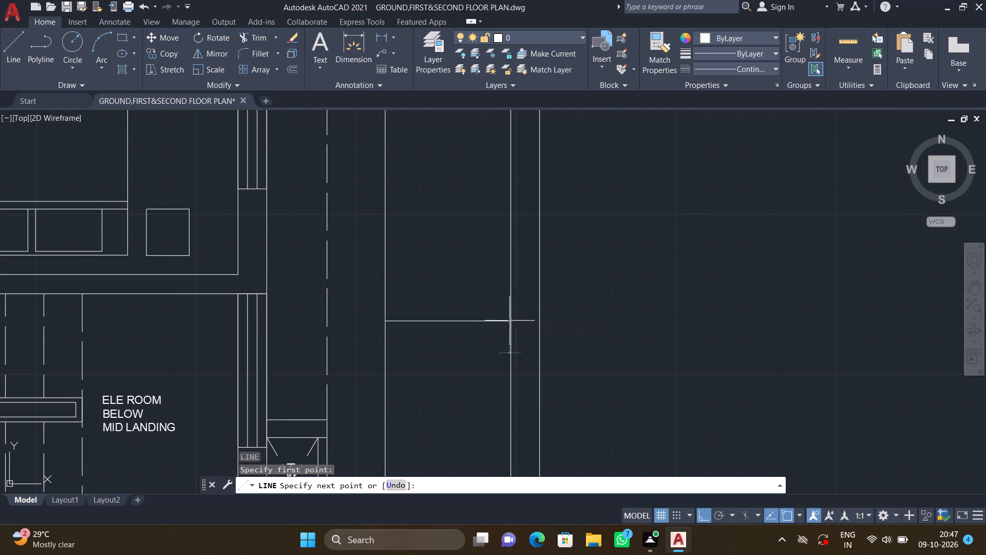
{"action": "key", "text": "Return"}
Draw another horizontal line across the strip just below the one beside the electrical room, above the level of the EL-SH shaft.
{"action": "scroll", "coordinate": [539, 365], "scroll_direction": "down", "scroll_amount": 2}
{"action": "middle_click_drag", "start_coordinate": [498, 367], "coordinate": [488, 296]}
{"action": "scroll", "coordinate": [494, 301], "scroll_direction": "down", "scroll_amount": 1}
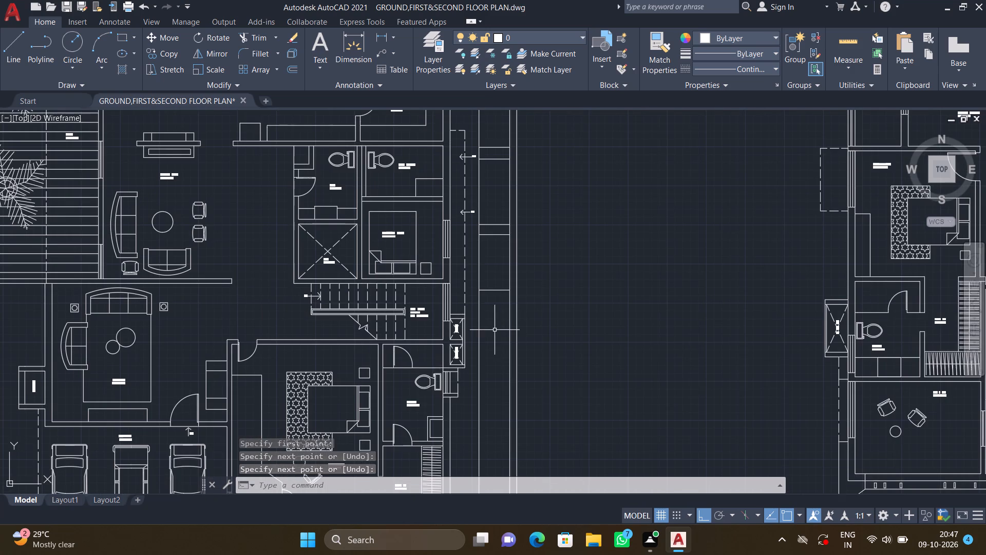
{"action": "middle_click_drag", "start_coordinate": [490, 315], "coordinate": [488, 277]}
{"action": "scroll", "coordinate": [496, 281], "scroll_direction": "up", "scroll_amount": 1}
{"action": "key", "text": "l"}
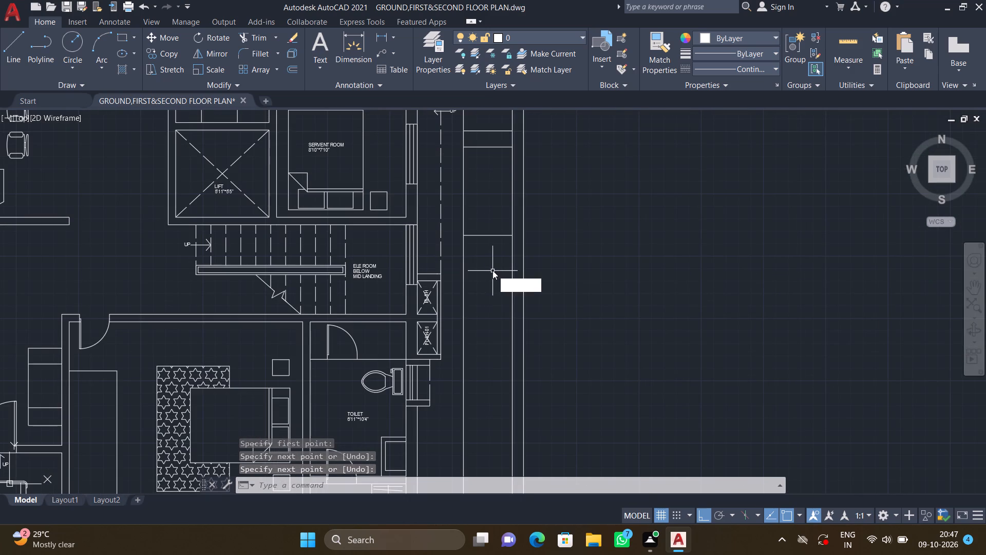
{"action": "key", "text": "Return"}
{"action": "scroll", "coordinate": [472, 261], "scroll_direction": "up", "scroll_amount": 2}
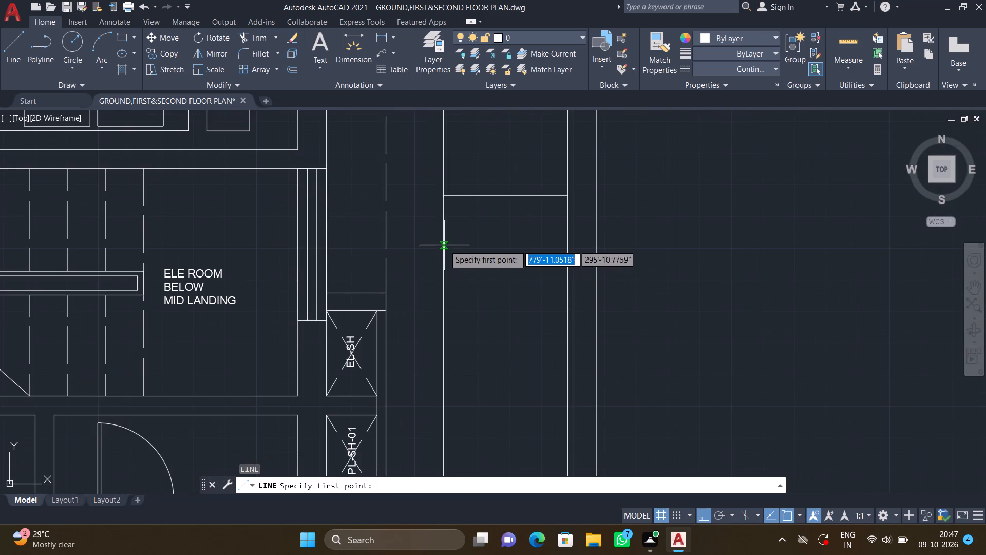
{"action": "left_click", "coordinate": [443, 240]}
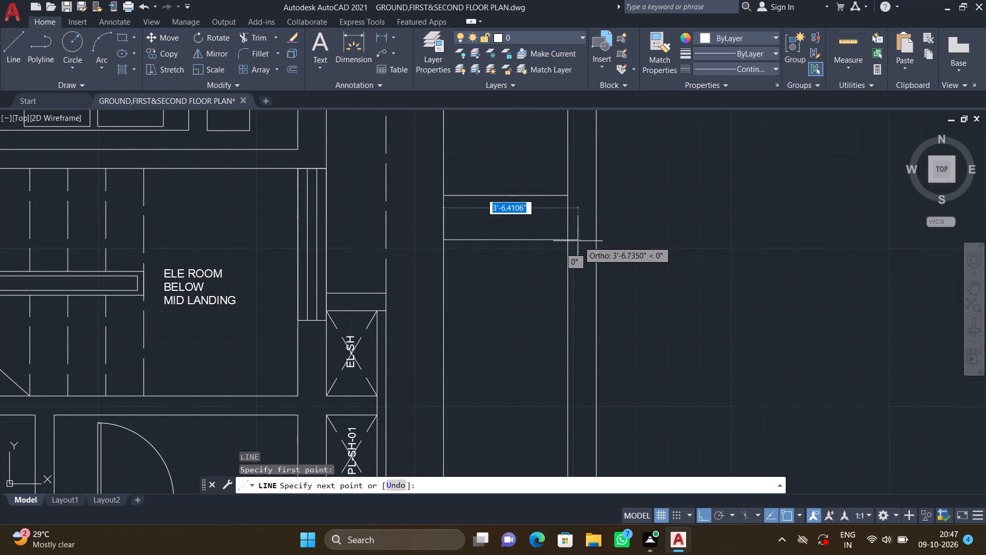
{"action": "left_click", "coordinate": [568, 243]}
{"action": "key", "text": "Return"}
{"action": "middle_click_drag", "start_coordinate": [552, 308], "coordinate": [544, 289]}
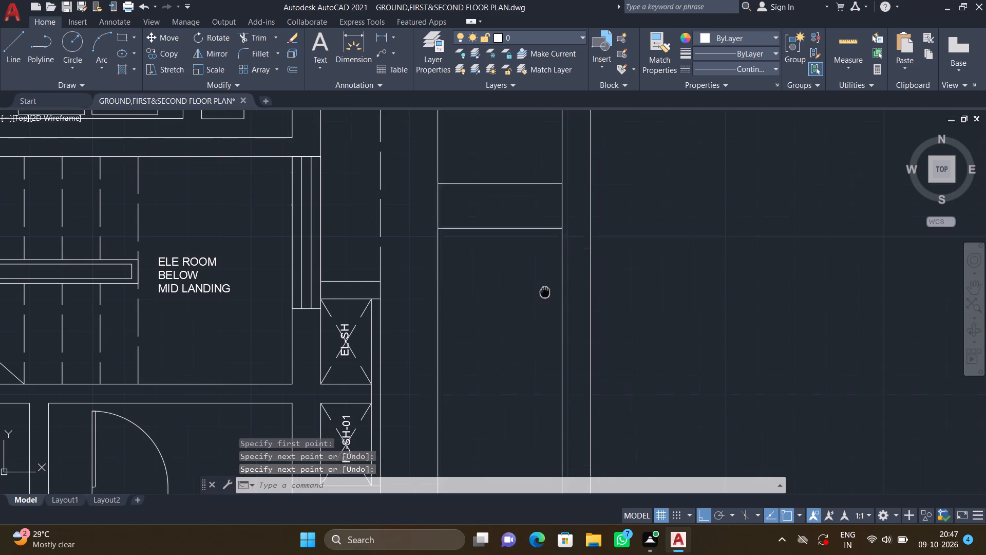
Draw a horizontal line about 3'-3" long across the right boundary strip, level with the lower end of the PL-SH-01 shaft.
{"action": "middle_click_drag", "start_coordinate": [544, 289], "coordinate": [541, 217]}
{"action": "scroll", "coordinate": [543, 217], "scroll_direction": "down", "scroll_amount": 1}
{"action": "key", "text": "l"}
{"action": "key", "text": "Return"}
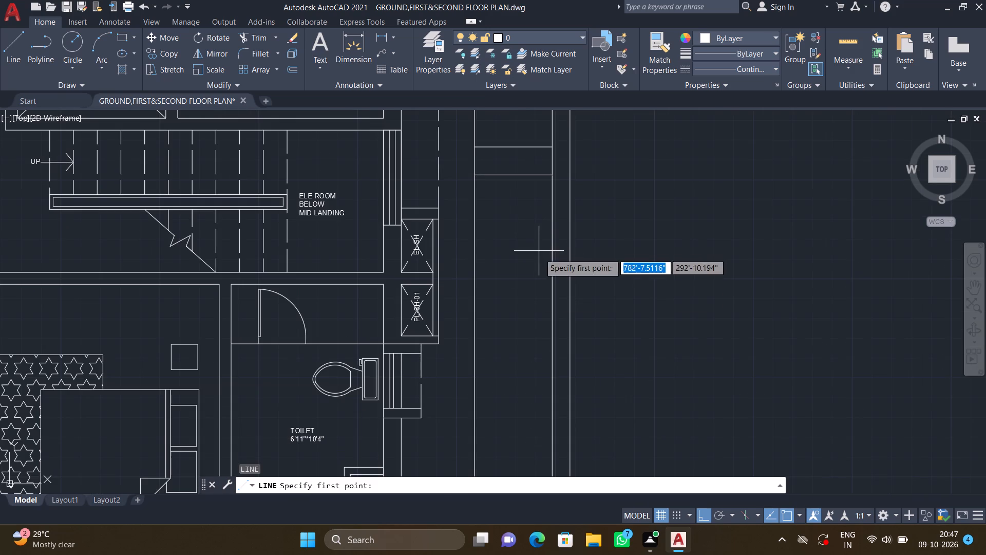
{"action": "left_click", "coordinate": [475, 337]}
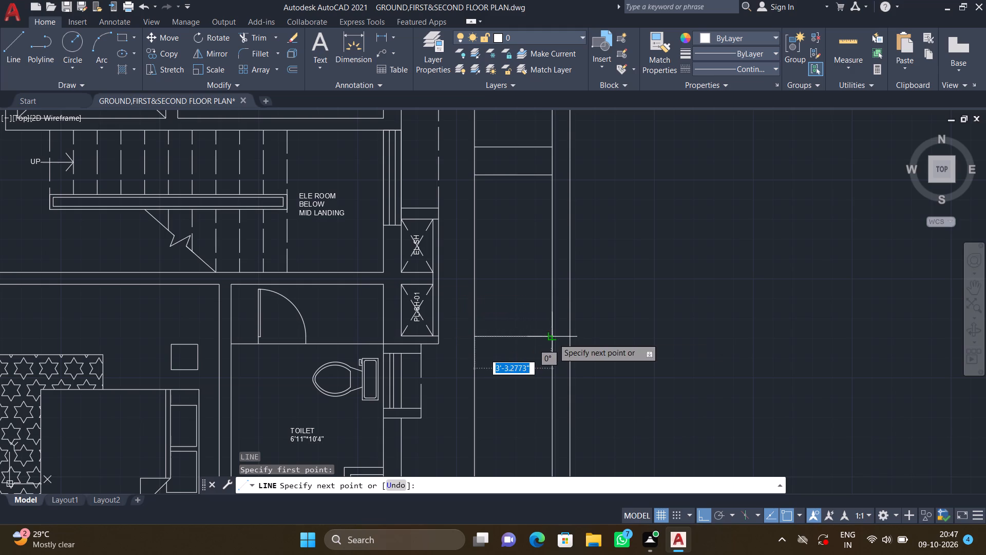
{"action": "left_click", "coordinate": [553, 338]}
{"action": "key", "text": "Return"}
Draw another horizontal line across the strip a short distance below the one beside PL-SH-01, forming a narrow band by the toilet.
{"action": "middle_click_drag", "start_coordinate": [542, 395], "coordinate": [533, 300]}
{"action": "scroll", "coordinate": [535, 300], "scroll_direction": "down", "scroll_amount": 1}
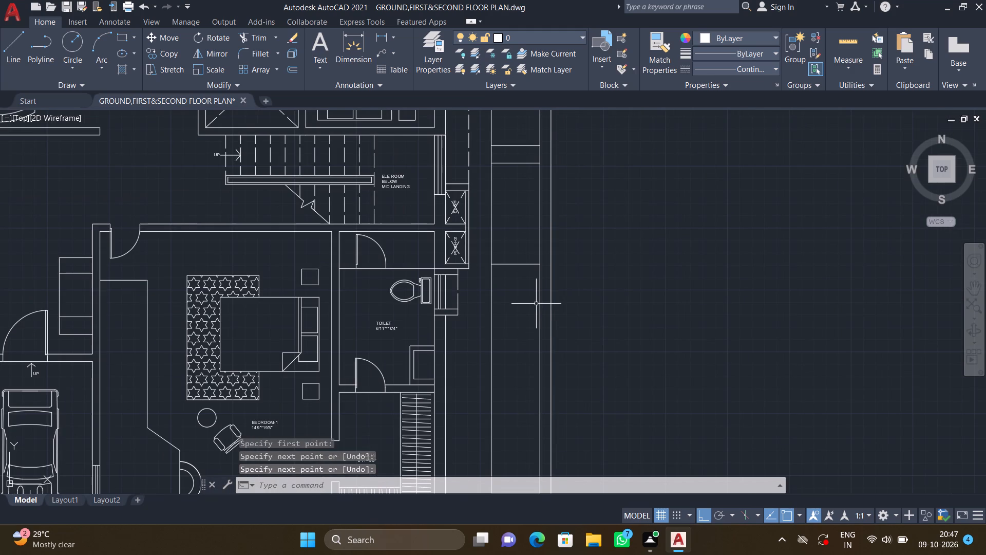
{"action": "key", "text": "l"}
{"action": "key", "text": "Return"}
{"action": "scroll", "coordinate": [516, 292], "scroll_direction": "up", "scroll_amount": 2}
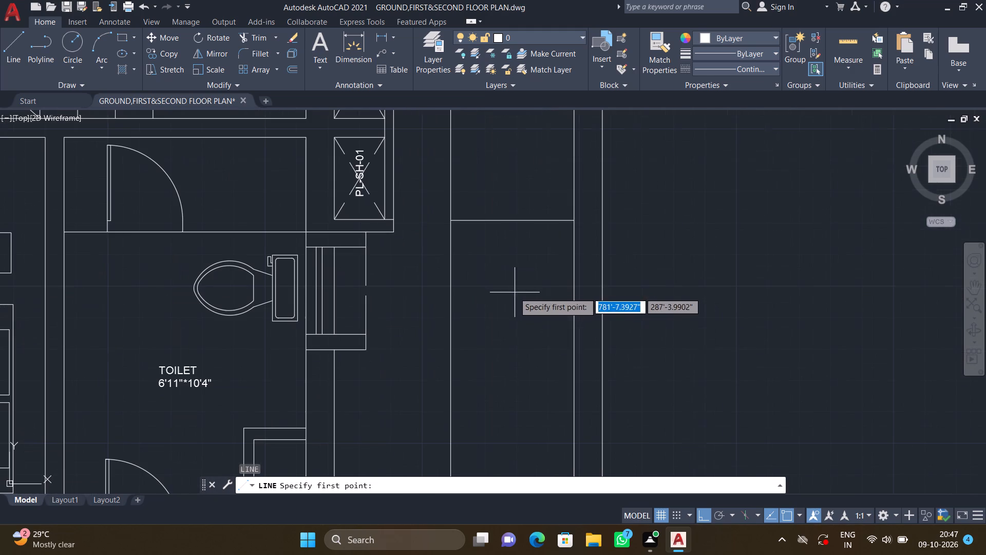
{"action": "left_click", "coordinate": [451, 262]}
{"action": "left_click", "coordinate": [573, 264]}
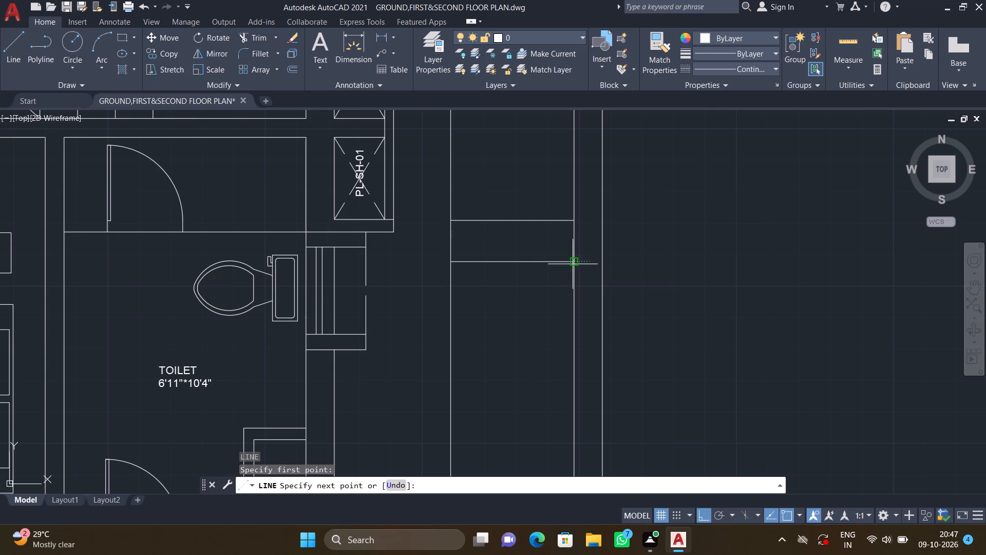
{"action": "key", "text": "Return"}
Draw a horizontal line across the right boundary strip, level with the wall between the bedroom's toilet and walk-in.
{"action": "middle_click_drag", "start_coordinate": [544, 328], "coordinate": [530, 210]}
{"action": "scroll", "coordinate": [539, 221], "scroll_direction": "down", "scroll_amount": 2}
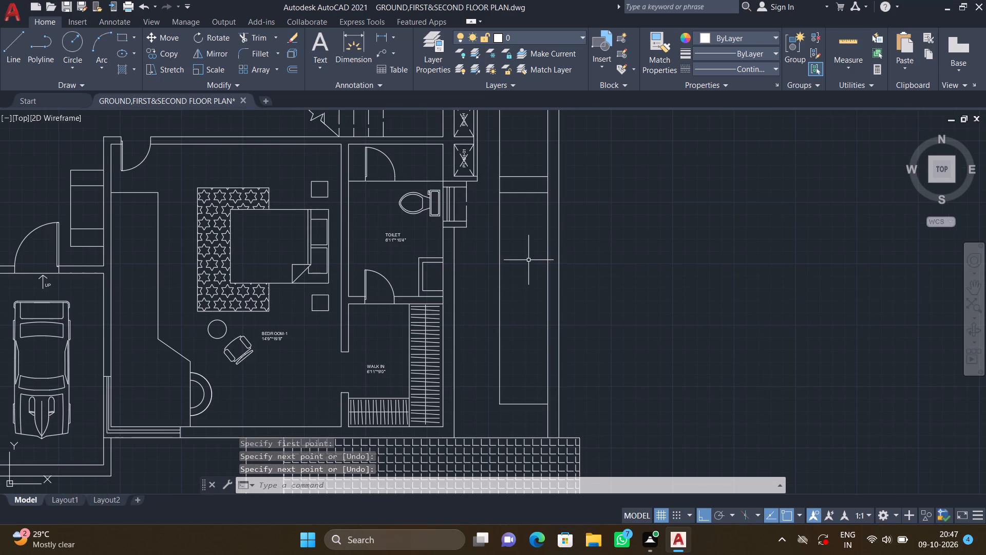
{"action": "key", "text": "l"}
{"action": "key", "text": "Return"}
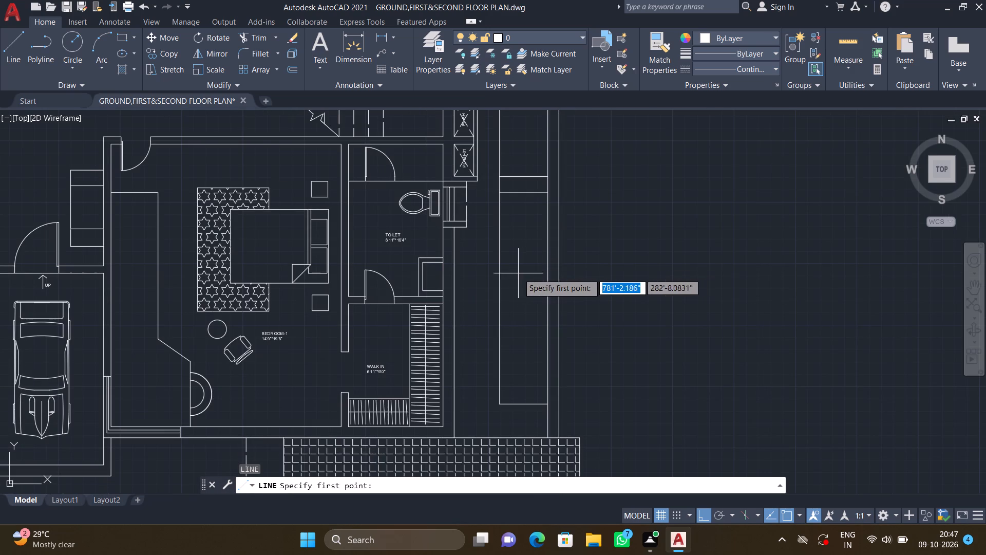
{"action": "scroll", "coordinate": [518, 273], "scroll_direction": "up", "scroll_amount": 1}
{"action": "left_click", "coordinate": [488, 309]}
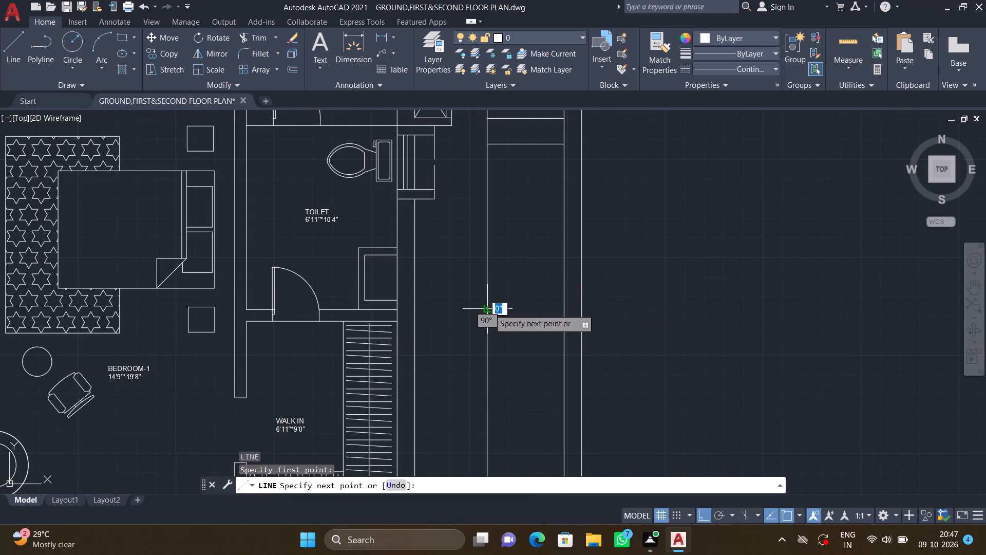
{"action": "left_click", "coordinate": [562, 311]}
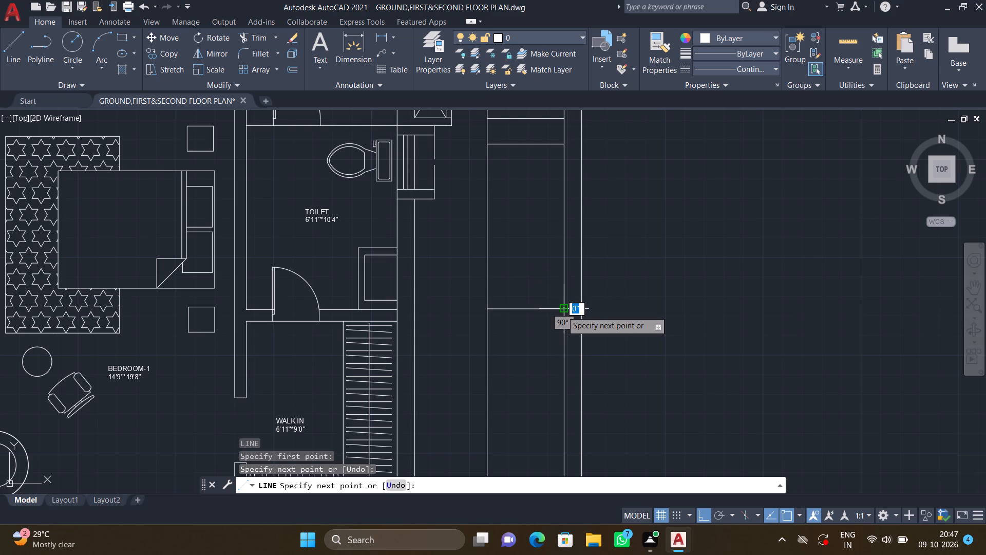
{"action": "key", "text": "Return"}
Draw another horizontal line across the strip just below that one, forming the last narrow band beside the walk-in.
{"action": "middle_click_drag", "start_coordinate": [533, 338], "coordinate": [527, 276]}
{"action": "scroll", "coordinate": [529, 280], "scroll_direction": "down", "scroll_amount": 2}
{"action": "scroll", "coordinate": [530, 307], "scroll_direction": "up", "scroll_amount": 1}
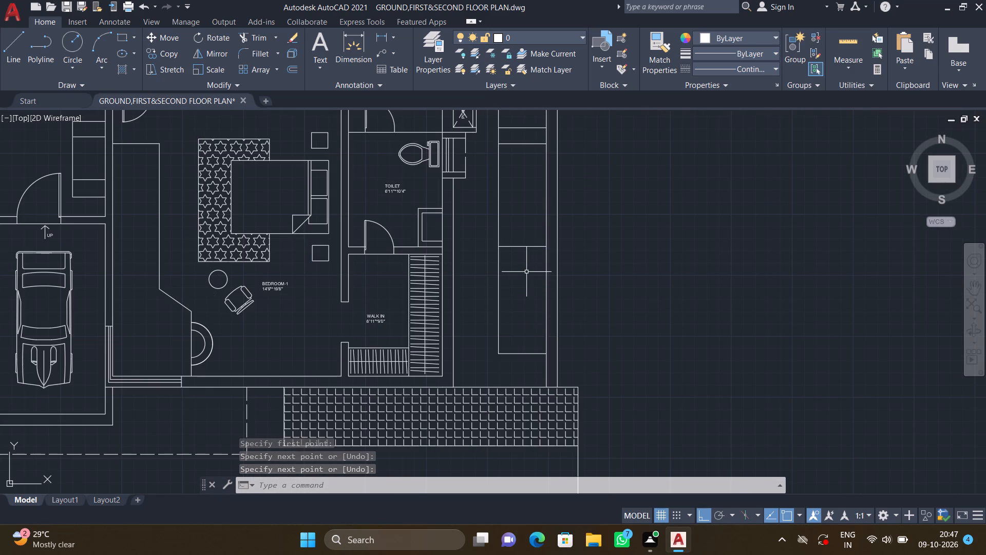
{"action": "key", "text": "l"}
{"action": "key", "text": "Return"}
{"action": "scroll", "coordinate": [500, 270], "scroll_direction": "up", "scroll_amount": 1}
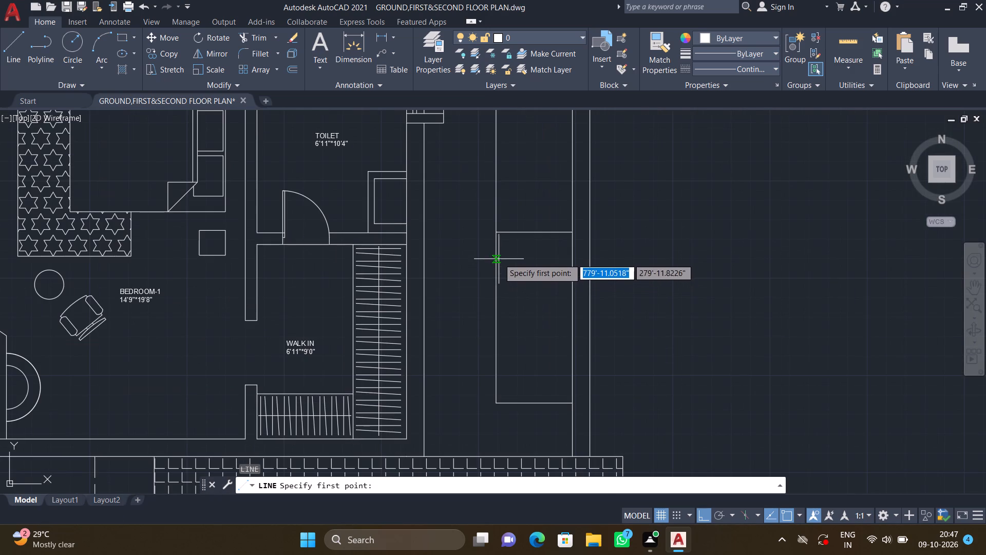
{"action": "left_click", "coordinate": [497, 255]}
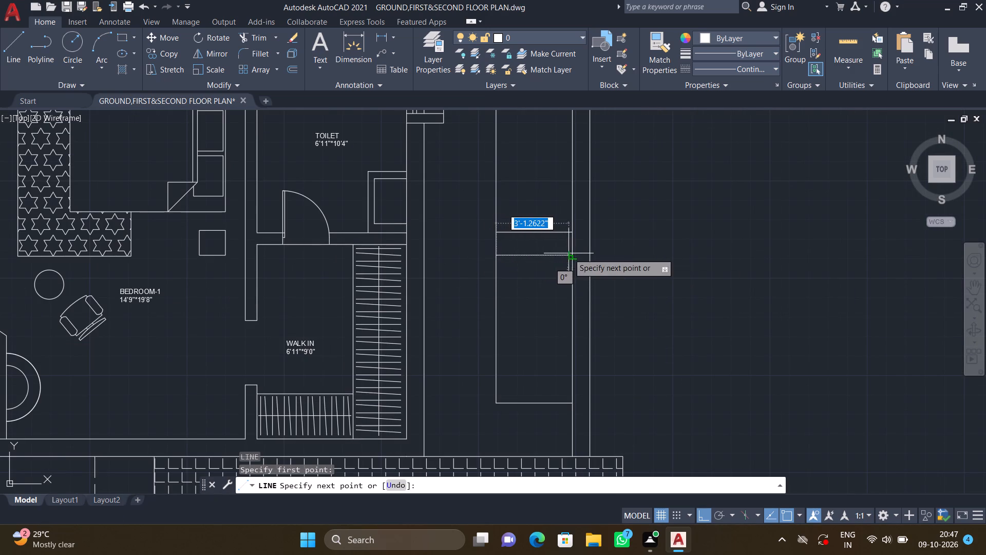
{"action": "left_click", "coordinate": [568, 253]}
{"action": "key", "text": "Return"}
Trim the strip's inner vertical edge within the two narrow bands beside the servant toilet and the servant room.
{"action": "scroll", "coordinate": [571, 273], "scroll_direction": "down", "scroll_amount": 3}
{"action": "middle_click_drag", "start_coordinate": [585, 201], "coordinate": [573, 330]}
{"action": "scroll", "coordinate": [574, 336], "scroll_direction": "down", "scroll_amount": 1}
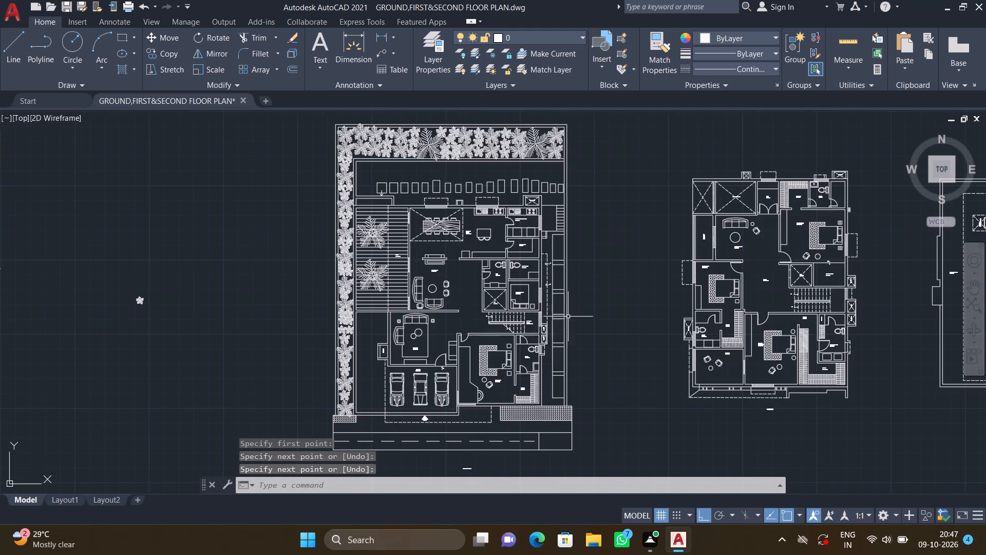
{"action": "scroll", "coordinate": [549, 250], "scroll_direction": "up", "scroll_amount": 3}
{"action": "middle_click_drag", "start_coordinate": [539, 285], "coordinate": [522, 251]}
{"action": "scroll", "coordinate": [540, 261], "scroll_direction": "up", "scroll_amount": 2}
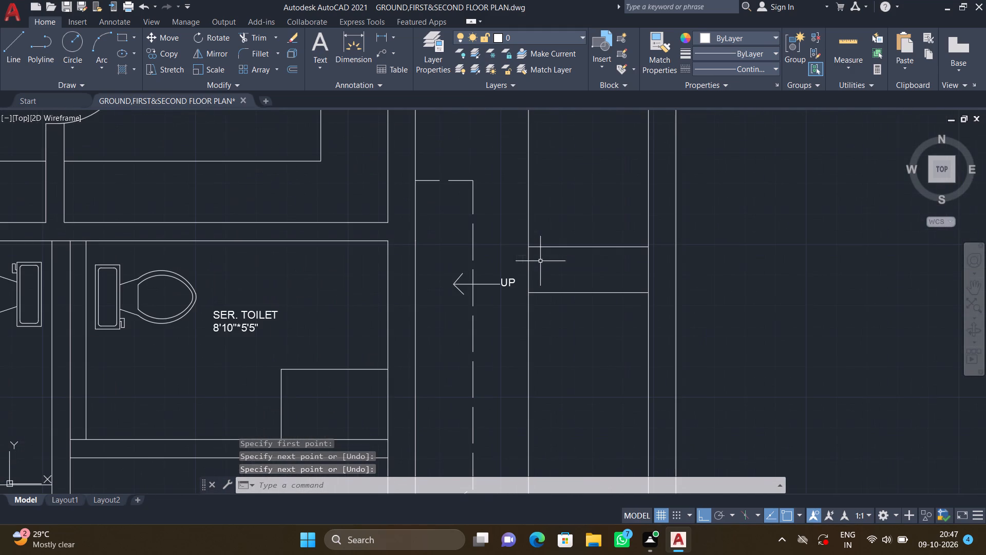
{"action": "key", "text": "t"}
{"action": "key", "text": "r"}
{"action": "key", "text": "Return"}
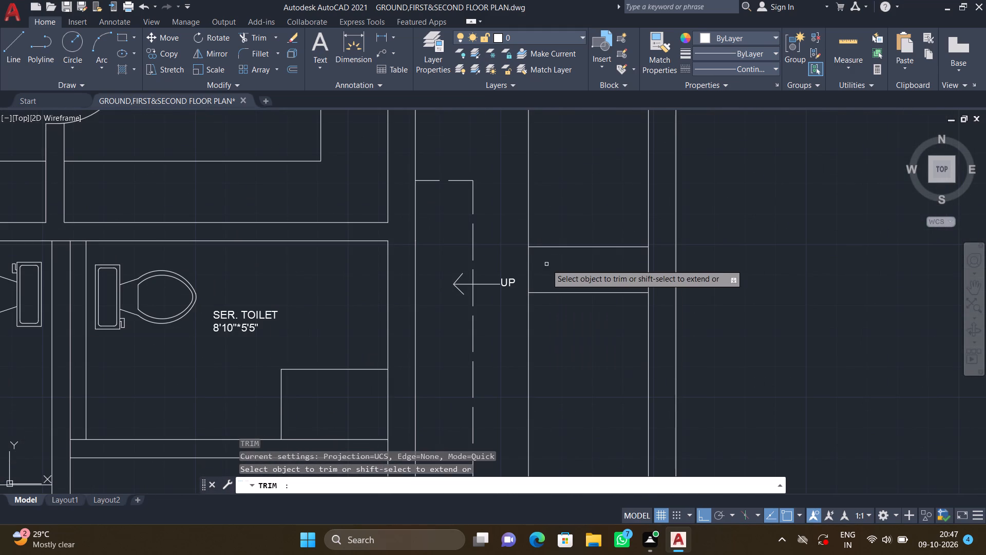
{"action": "left_click", "coordinate": [528, 268]}
{"action": "scroll", "coordinate": [549, 295], "scroll_direction": "down", "scroll_amount": 2}
{"action": "middle_click_drag", "start_coordinate": [554, 358], "coordinate": [549, 349]}
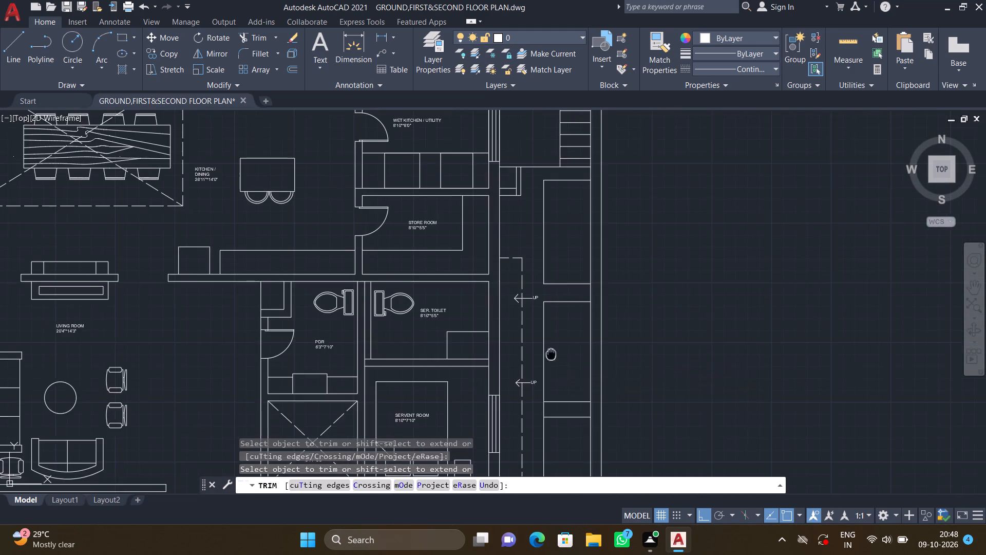
{"action": "middle_click_drag", "start_coordinate": [549, 349], "coordinate": [519, 237]}
{"action": "scroll", "coordinate": [505, 293], "scroll_direction": "up", "scroll_amount": 2}
{"action": "left_click", "coordinate": [507, 283]}
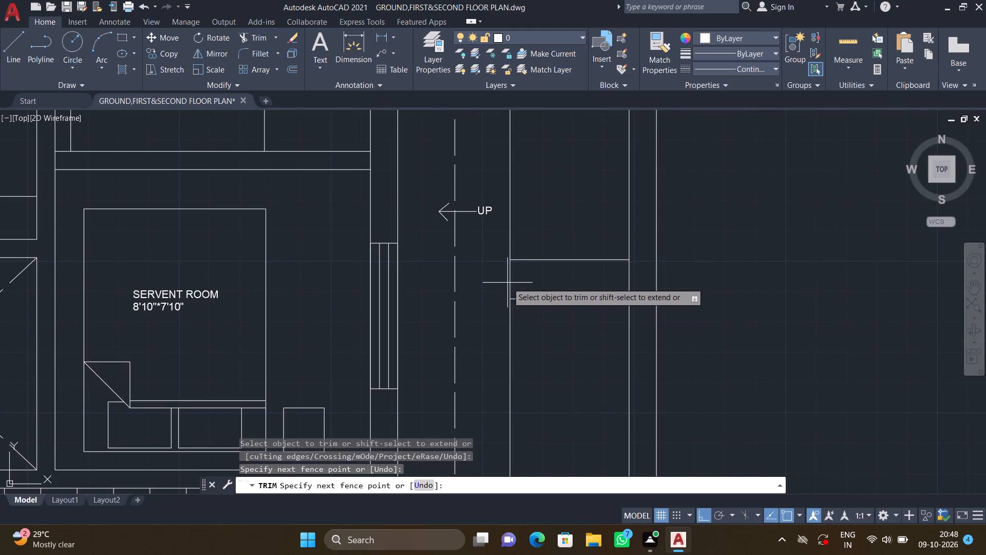
{"action": "left_click", "coordinate": [517, 282]}
Trim the strip's inner vertical edge within the three remaining narrow bands beside the electrical room, toilet and walk-in.
{"action": "scroll", "coordinate": [533, 316], "scroll_direction": "down", "scroll_amount": 2}
{"action": "middle_click_drag", "start_coordinate": [524, 374], "coordinate": [501, 282]}
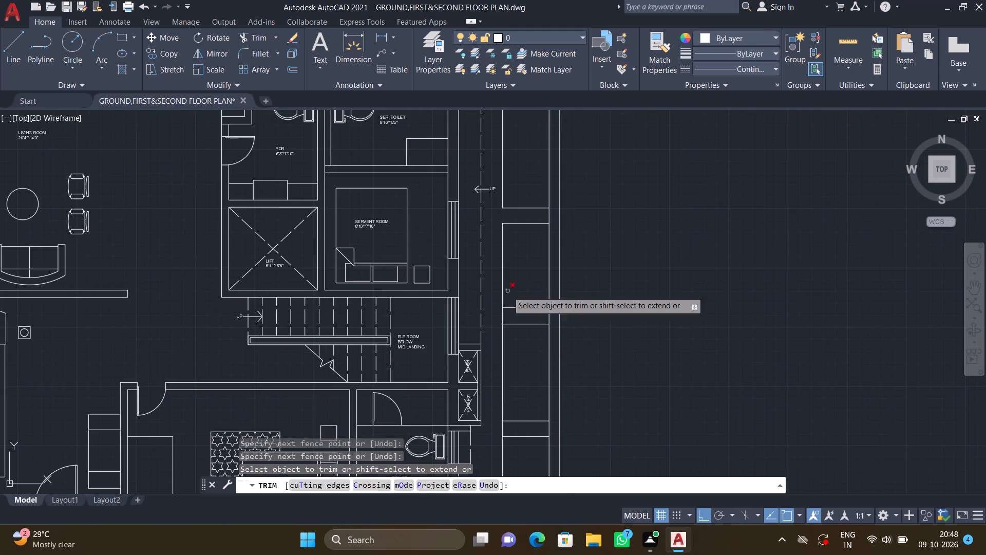
{"action": "scroll", "coordinate": [501, 323], "scroll_direction": "up", "scroll_amount": 2}
{"action": "left_click", "coordinate": [502, 303]}
{"action": "scroll", "coordinate": [510, 325], "scroll_direction": "down", "scroll_amount": 3}
{"action": "middle_click_drag", "start_coordinate": [505, 358], "coordinate": [492, 292]}
{"action": "scroll", "coordinate": [501, 339], "scroll_direction": "up", "scroll_amount": 1}
{"action": "left_click", "coordinate": [497, 330]}
{"action": "scroll", "coordinate": [508, 377], "scroll_direction": "down", "scroll_amount": 1}
{"action": "middle_click_drag", "start_coordinate": [506, 392], "coordinate": [482, 305]}
{"action": "scroll", "coordinate": [477, 343], "scroll_direction": "up", "scroll_amount": 3}
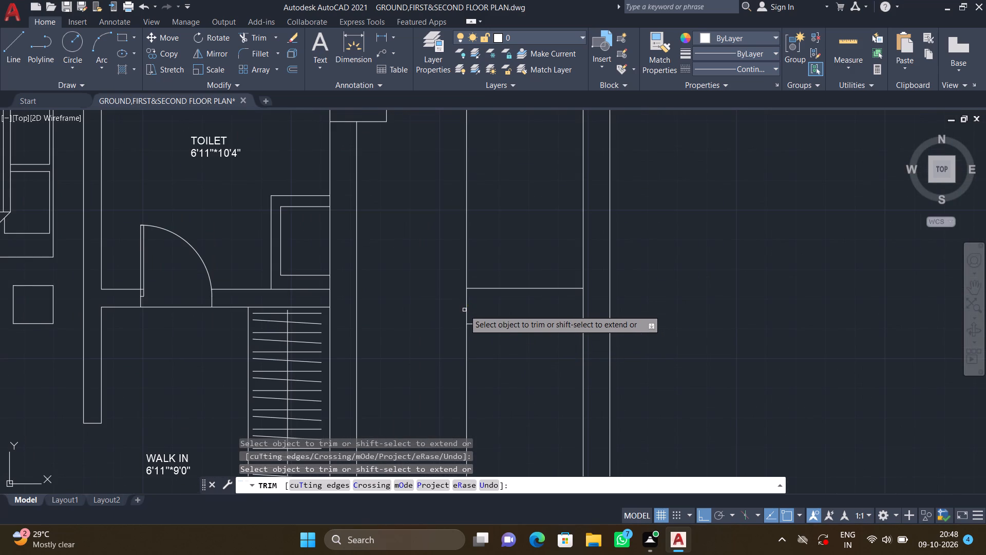
{"action": "left_click", "coordinate": [467, 309]}
{"action": "scroll", "coordinate": [479, 325], "scroll_direction": "down", "scroll_amount": 3}
{"action": "middle_click_drag", "start_coordinate": [487, 353], "coordinate": [475, 301]}
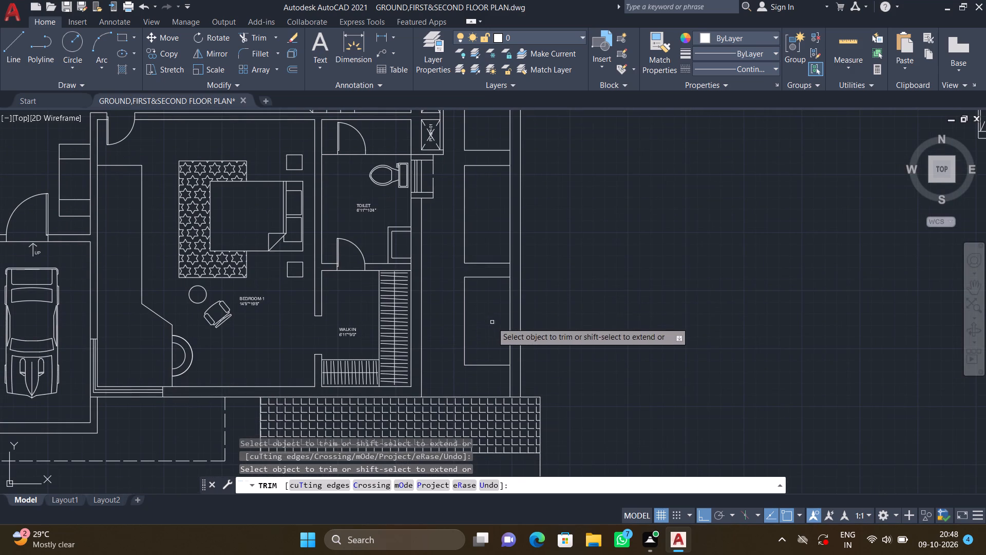
{"action": "key", "text": "Return"}
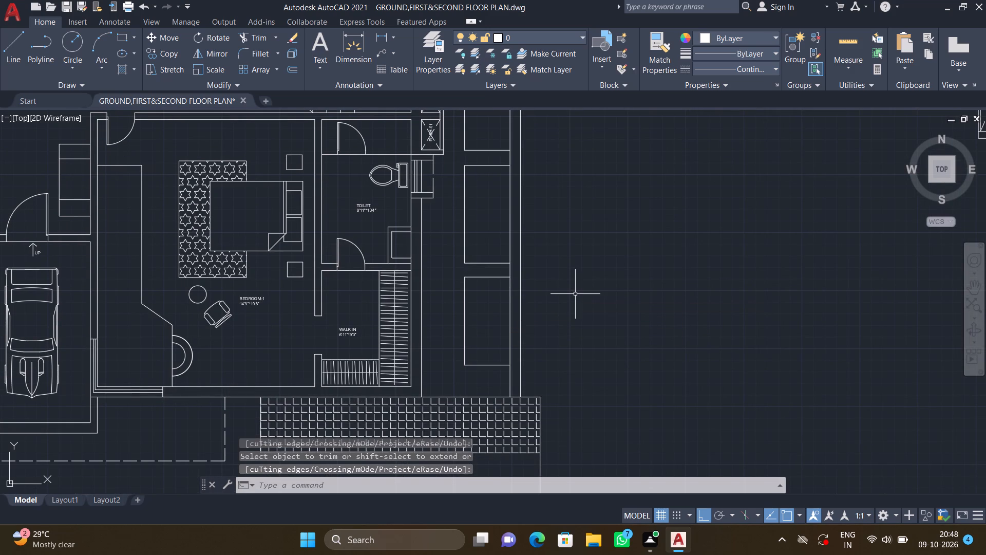
With Ortho off, copy a small plant from the left planting strip twice, side by side, into the top of the bed beside the store room.
{"action": "scroll", "coordinate": [564, 272], "scroll_direction": "down", "scroll_amount": 1}
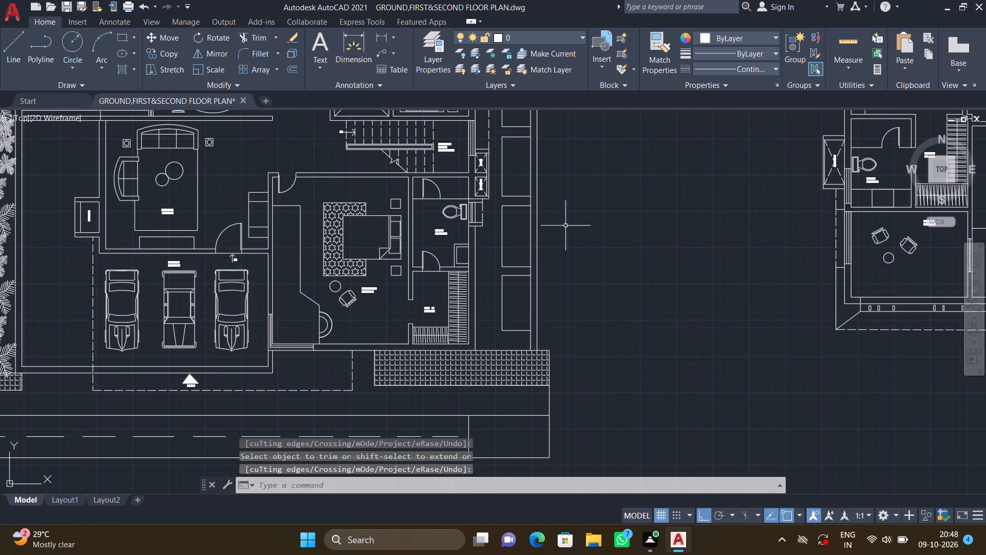
{"action": "middle_click_drag", "start_coordinate": [561, 233], "coordinate": [568, 288]}
{"action": "scroll", "coordinate": [570, 289], "scroll_direction": "down", "scroll_amount": 1}
{"action": "middle_click_drag", "start_coordinate": [511, 179], "coordinate": [486, 239]}
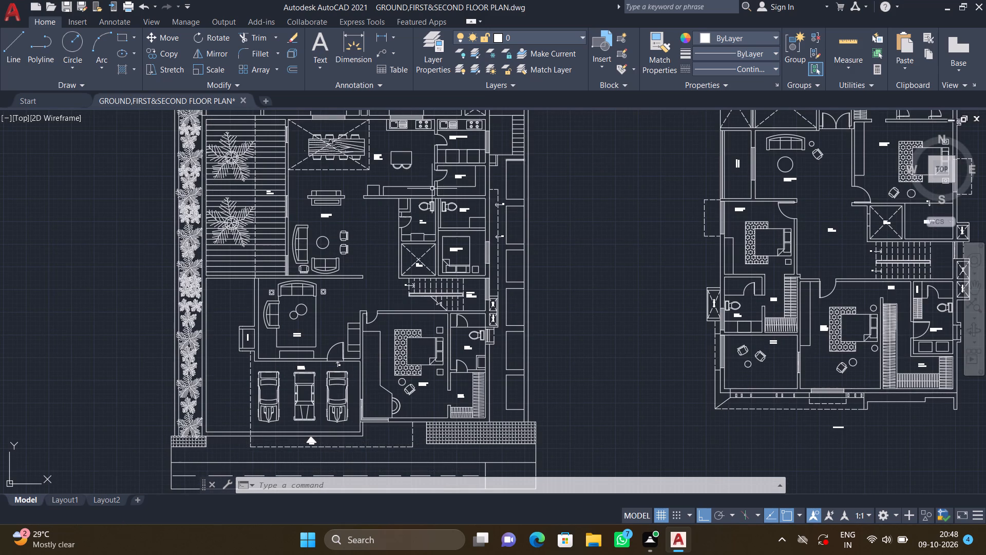
{"action": "middle_click_drag", "start_coordinate": [247, 232], "coordinate": [327, 242]}
{"action": "scroll", "coordinate": [264, 314], "scroll_direction": "up", "scroll_amount": 1}
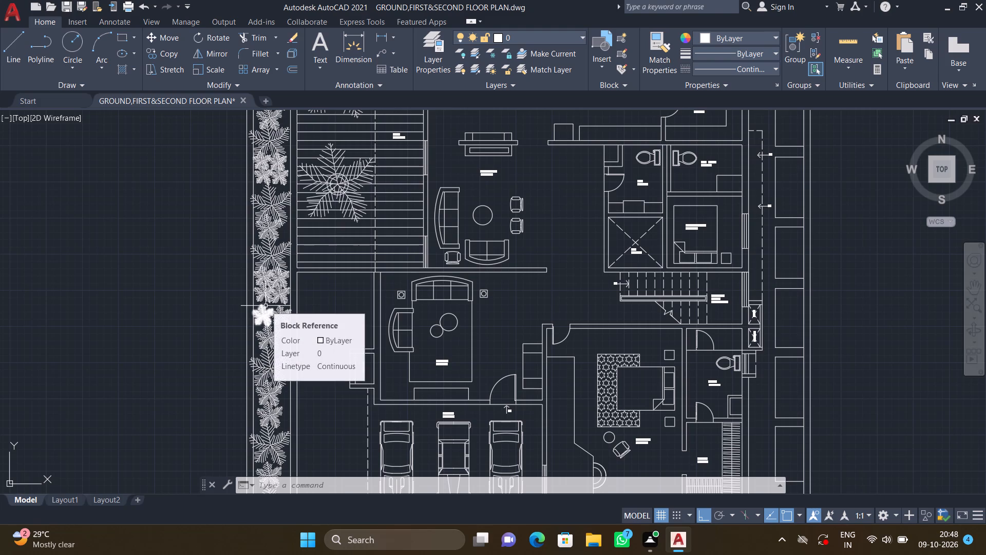
{"action": "key", "text": "c"}
{"action": "key", "text": "o"}
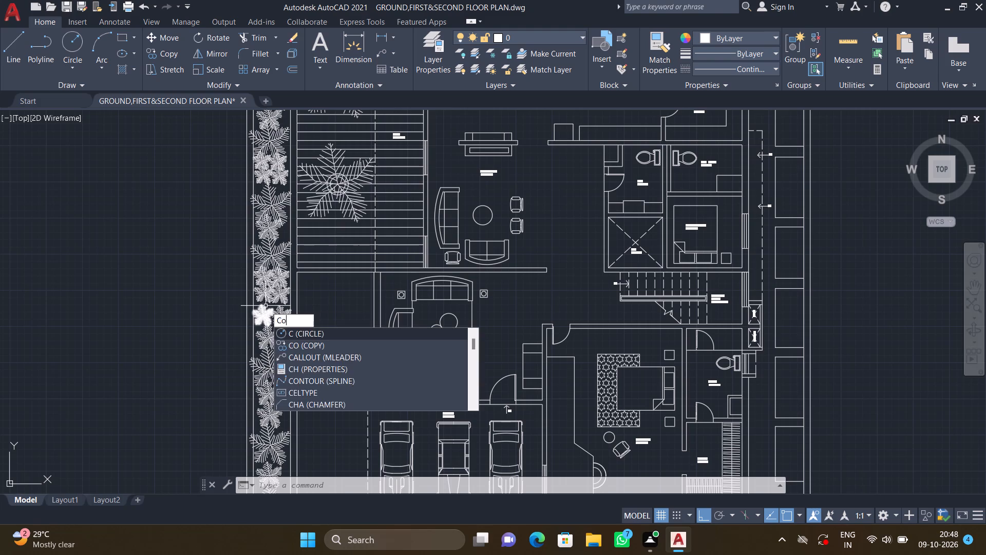
{"action": "key", "text": "Return"}
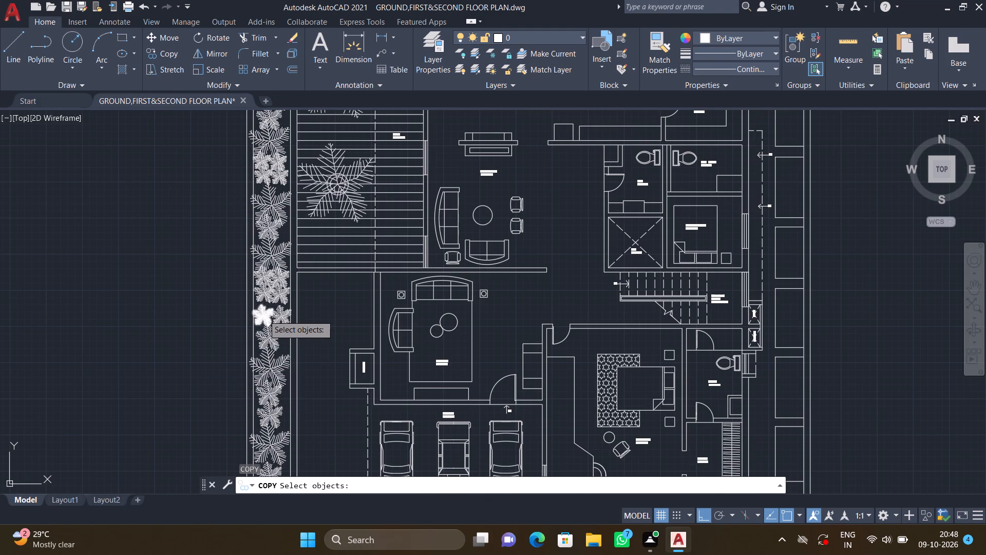
{"action": "left_click", "coordinate": [263, 315]}
{"action": "key", "text": "Return"}
{"action": "scroll", "coordinate": [264, 318], "scroll_direction": "up", "scroll_amount": 2}
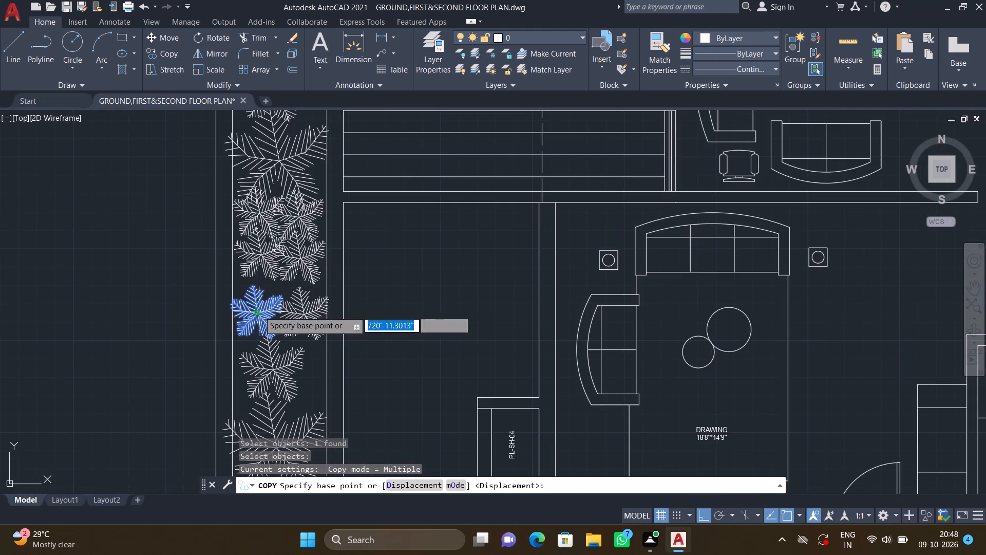
{"action": "left_click", "coordinate": [259, 310]}
{"action": "scroll", "coordinate": [353, 305], "scroll_direction": "down", "scroll_amount": 3}
{"action": "scroll", "coordinate": [434, 295], "scroll_direction": "down", "scroll_amount": 2}
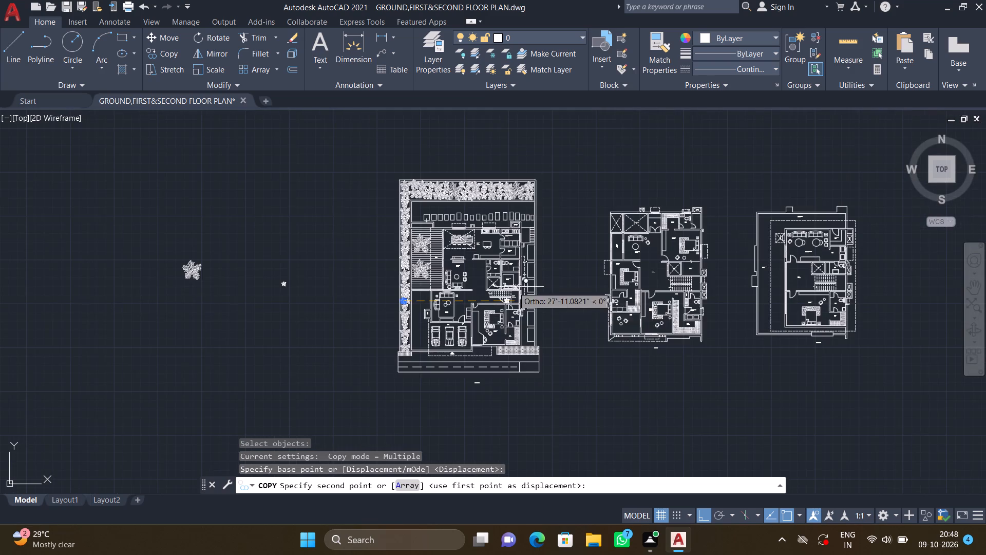
{"action": "key", "text": "F8"}
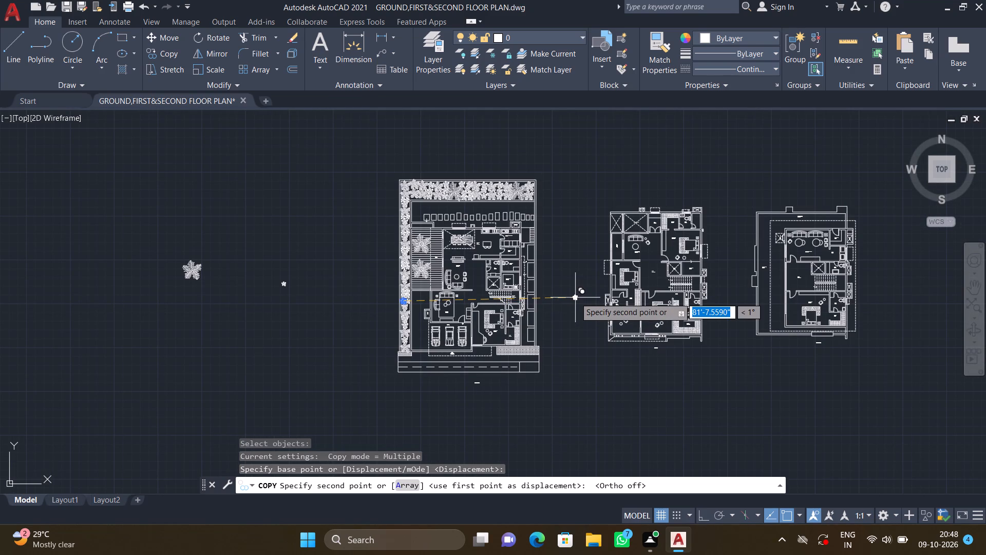
{"action": "scroll", "coordinate": [523, 261], "scroll_direction": "up", "scroll_amount": 2}
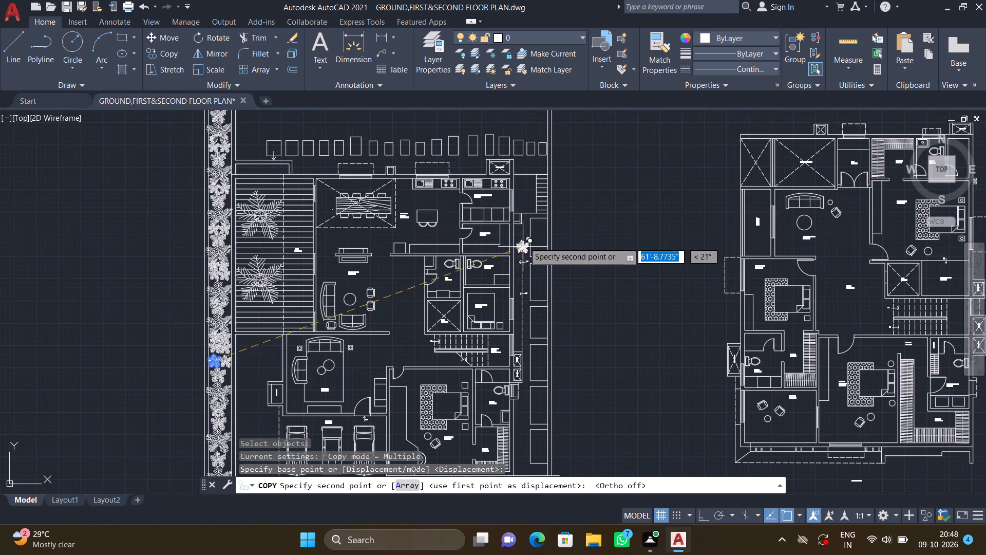
{"action": "scroll", "coordinate": [534, 230], "scroll_direction": "up", "scroll_amount": 5}
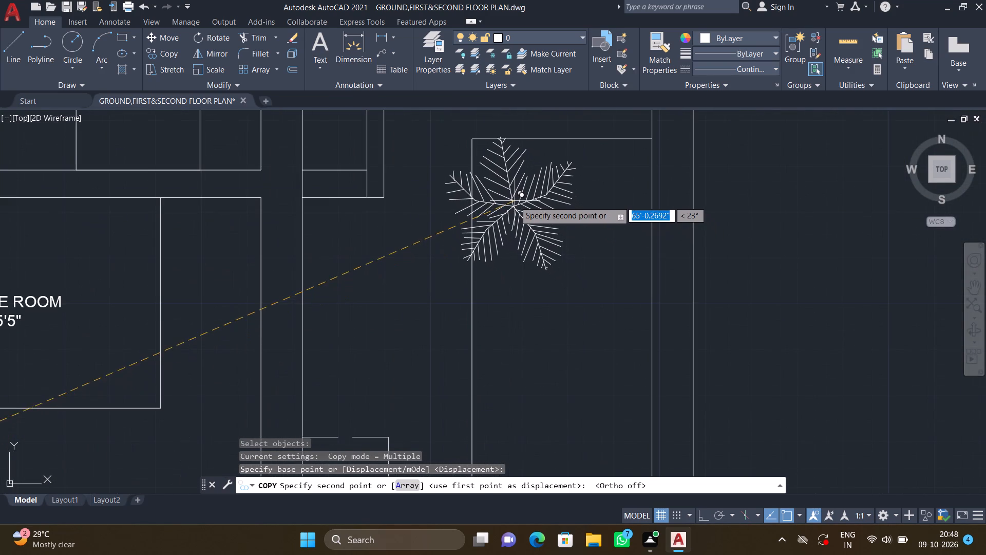
{"action": "left_click", "coordinate": [511, 197]}
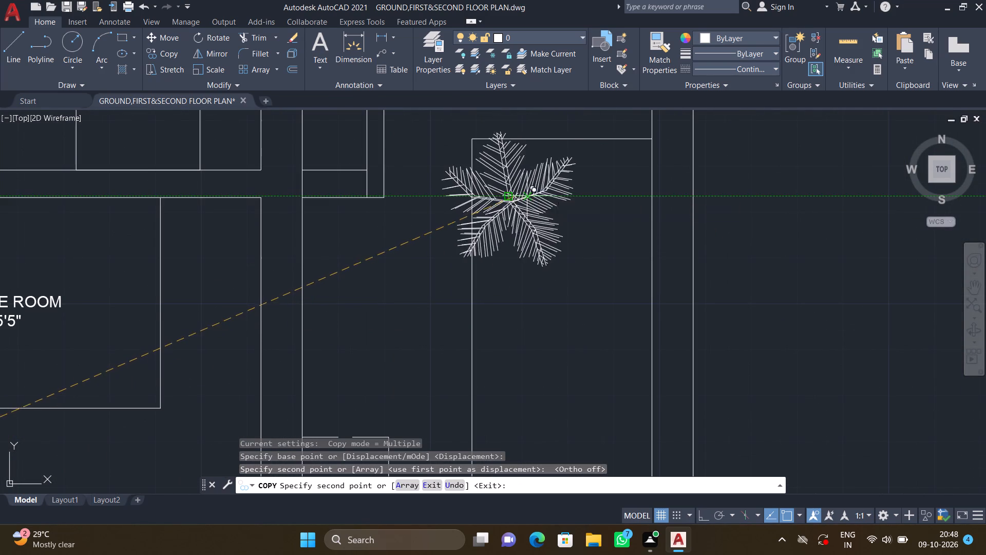
{"action": "left_click", "coordinate": [609, 191]}
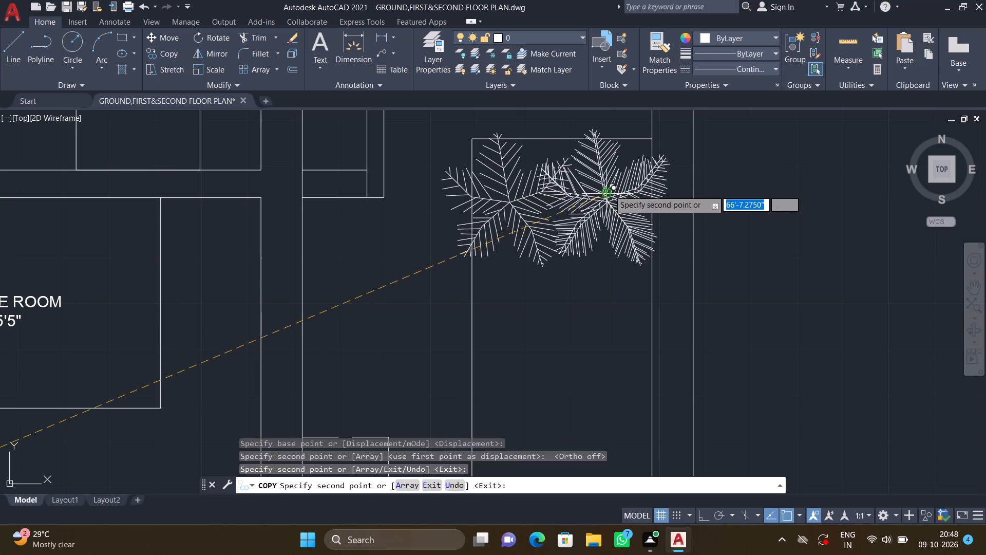
{"action": "key", "text": "Escape"}
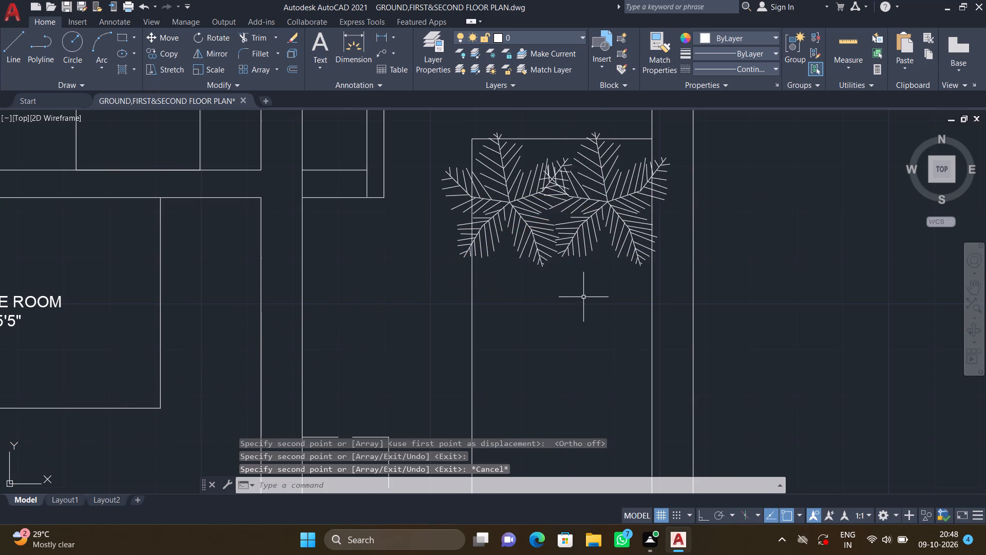
{"action": "scroll", "coordinate": [584, 297], "scroll_direction": "down", "scroll_amount": 1}
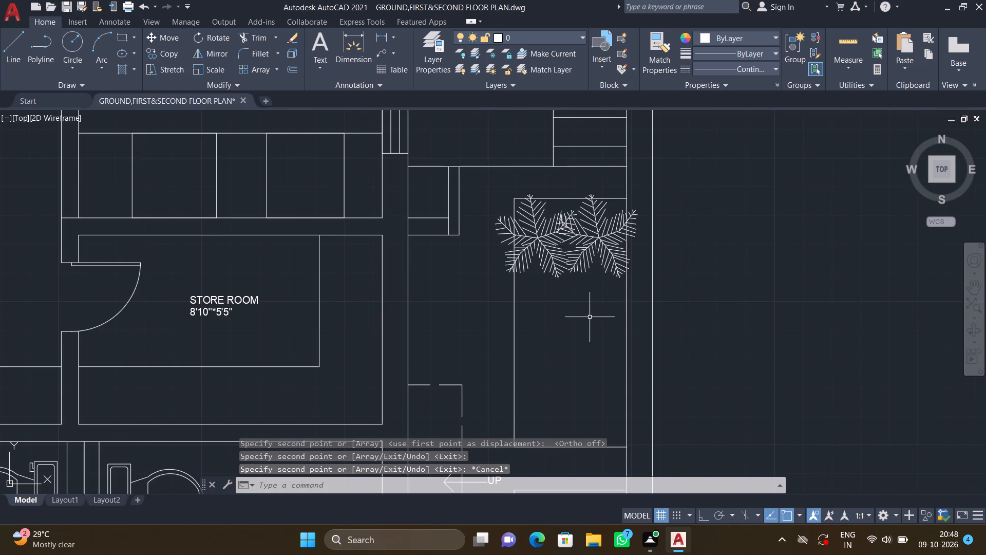
Scale the inner of the two copied plants about its centre to roughly two-thirds of its size.
{"action": "scroll", "coordinate": [591, 317], "scroll_direction": "down", "scroll_amount": 1}
{"action": "scroll", "coordinate": [577, 284], "scroll_direction": "up", "scroll_amount": 2}
{"action": "type", "text": "sc"}
{"action": "key", "text": "Return"}
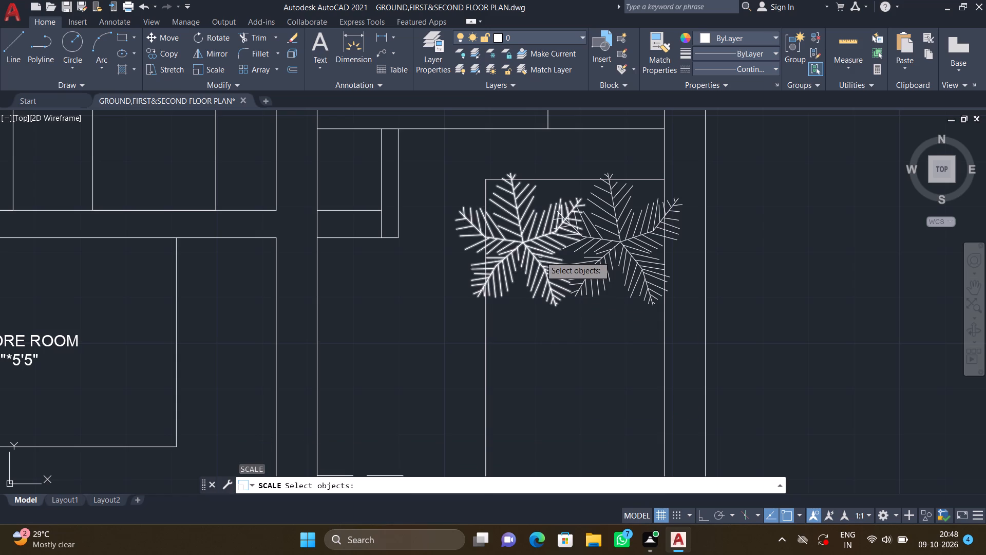
{"action": "left_click", "coordinate": [540, 256]}
{"action": "key", "text": "Return"}
{"action": "scroll", "coordinate": [536, 263], "scroll_direction": "up", "scroll_amount": 2}
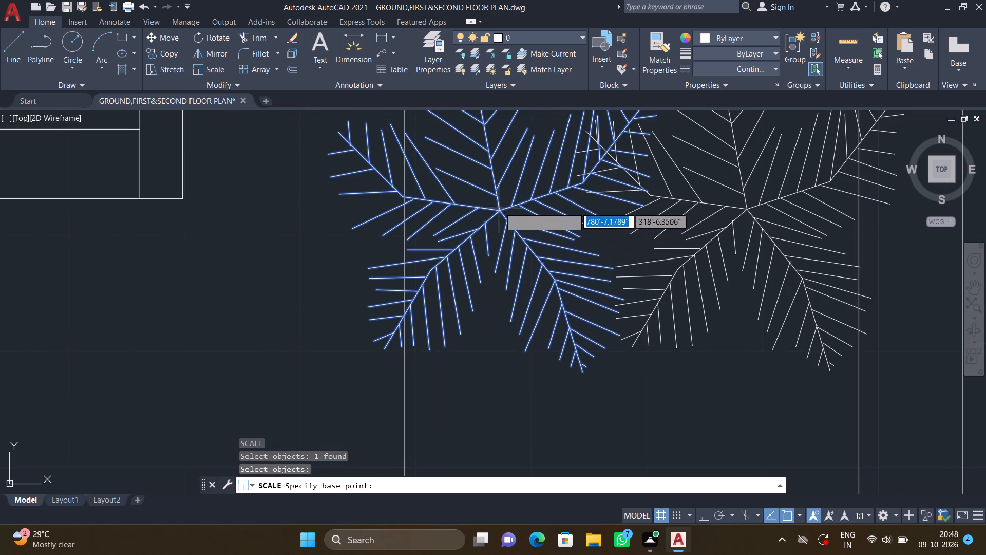
{"action": "left_click", "coordinate": [502, 212]}
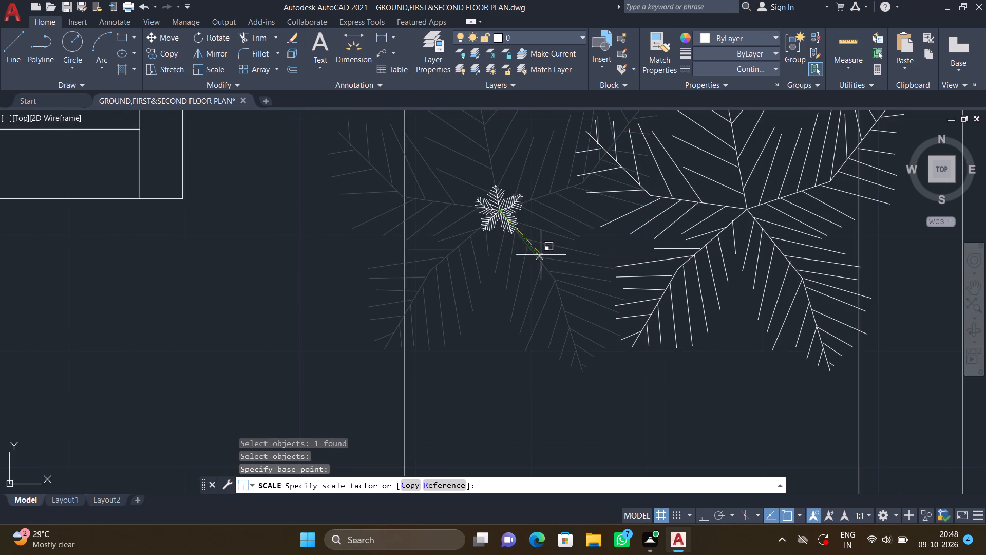
{"action": "scroll", "coordinate": [606, 302], "scroll_direction": "down", "scroll_amount": 1}
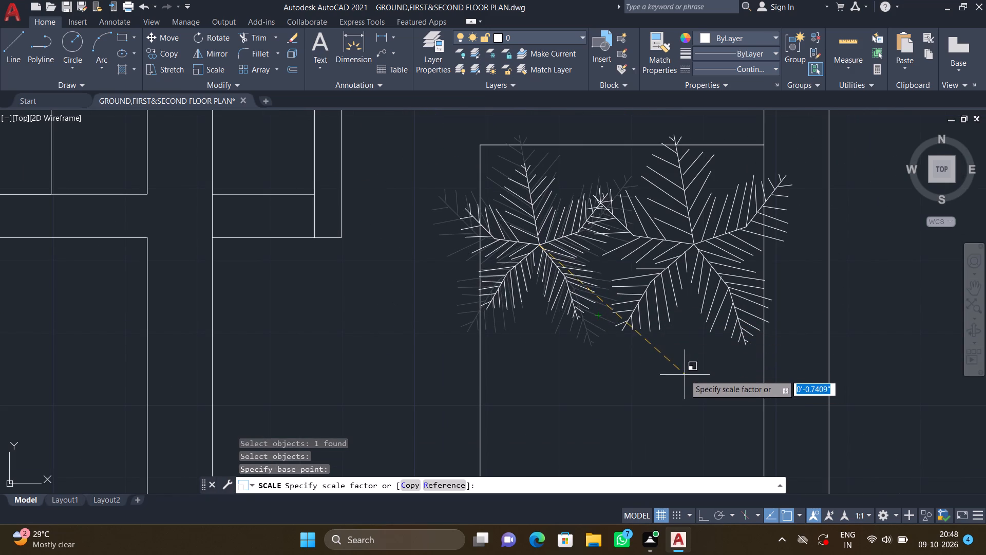
{"action": "left_click", "coordinate": [664, 357]}
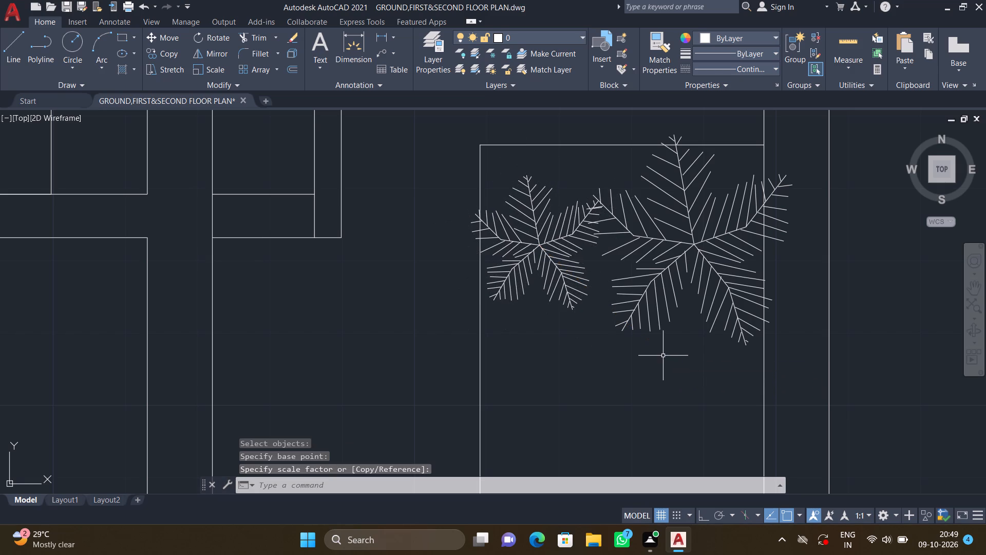
Erase the larger, unscaled plant beside the boundary wall at the top of the store room bed.
{"action": "key", "text": "c"}
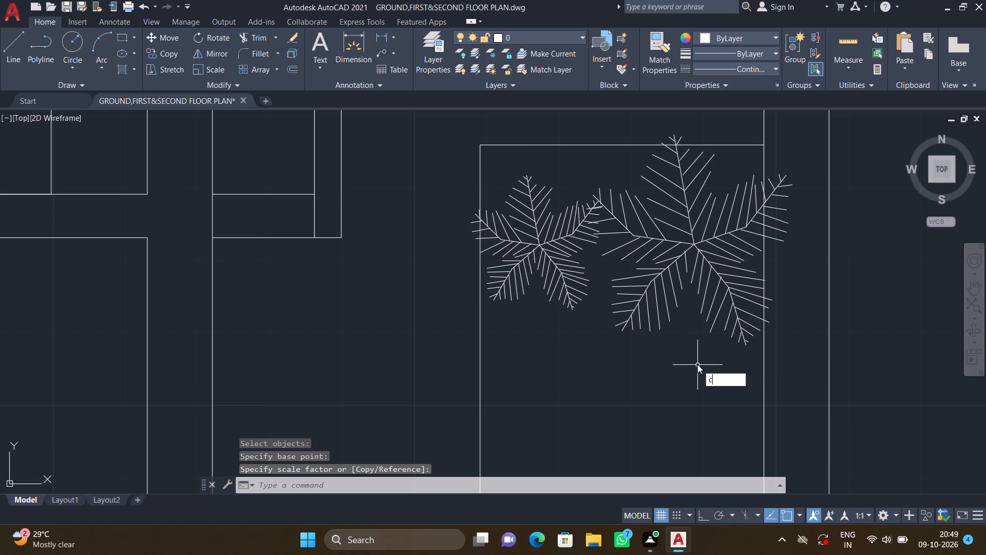
{"action": "key", "text": "Escape"}
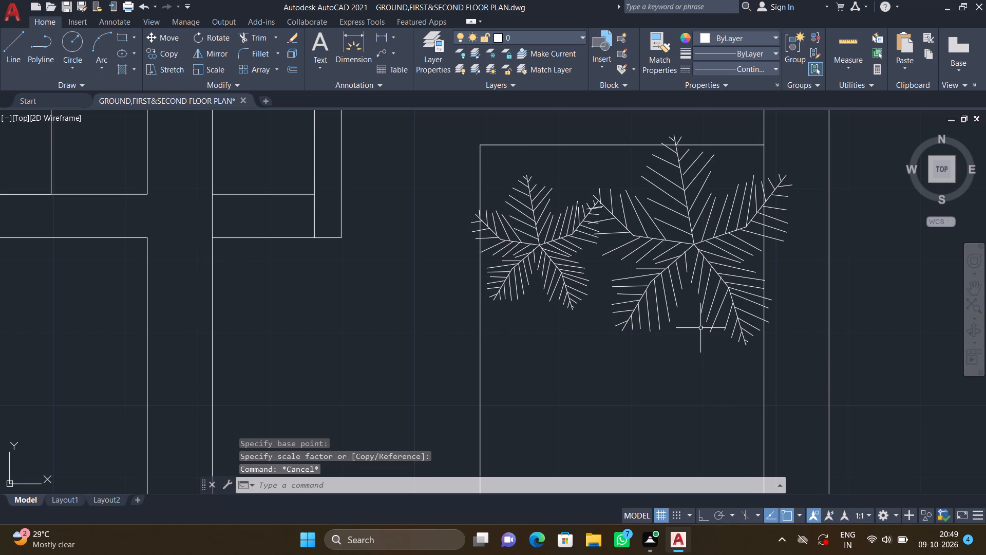
{"action": "left_click", "coordinate": [696, 246]}
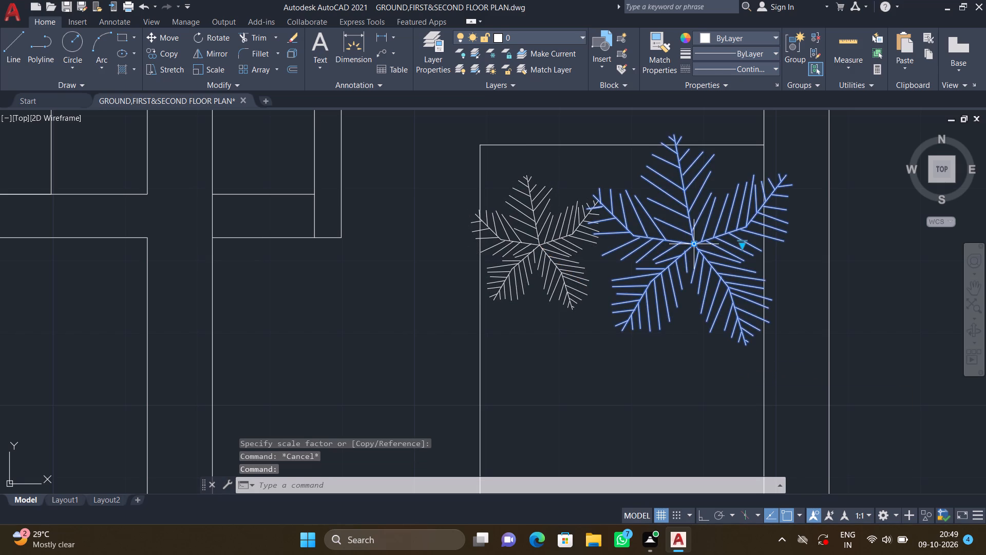
{"action": "key", "text": "Delete"}
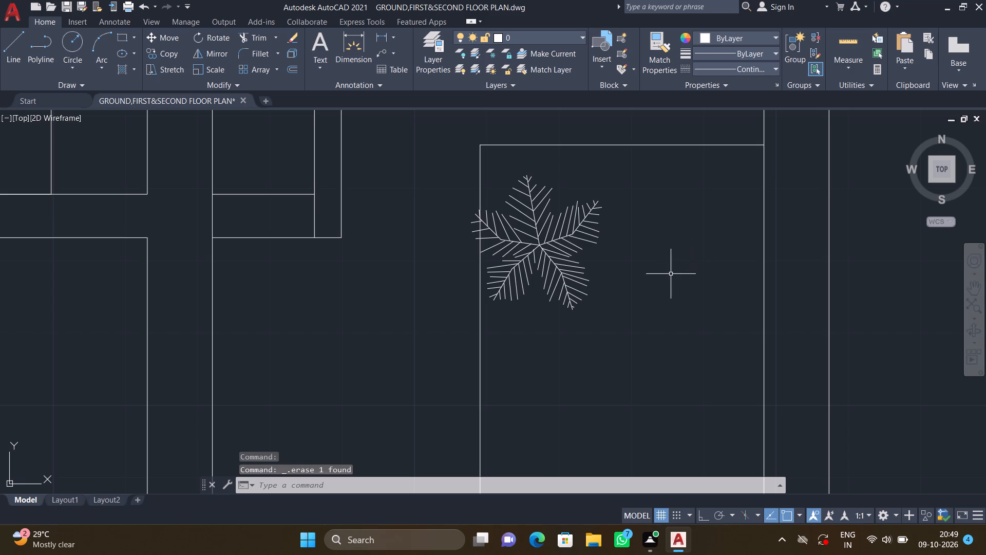
Copy the reduced plant across to the boundary-wall side of the bed's top edge, where the larger plant was.
{"action": "key", "text": "c"}
{"action": "key", "text": "o"}
{"action": "key", "text": "Return"}
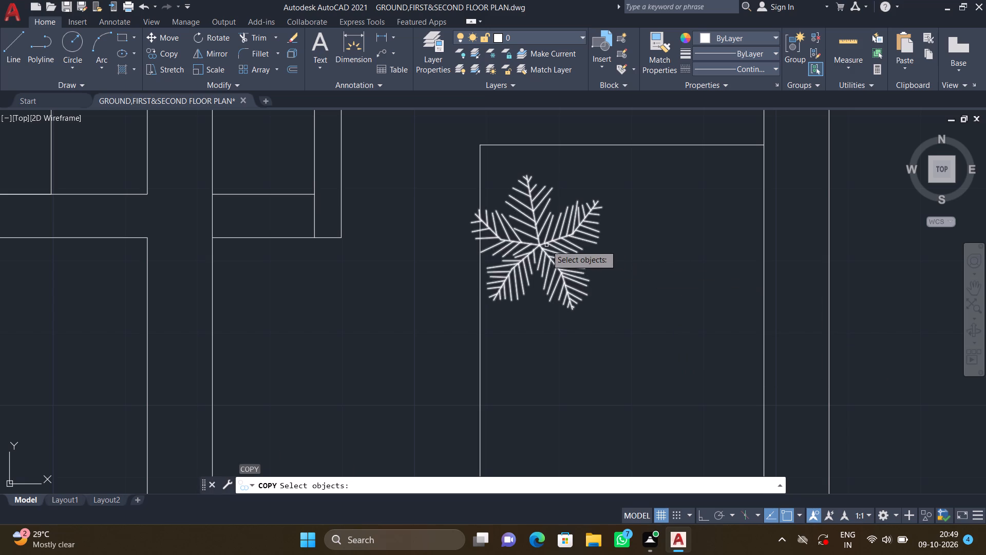
{"action": "left_click", "coordinate": [546, 244]}
{"action": "key", "text": "Return"}
{"action": "left_click", "coordinate": [546, 245]}
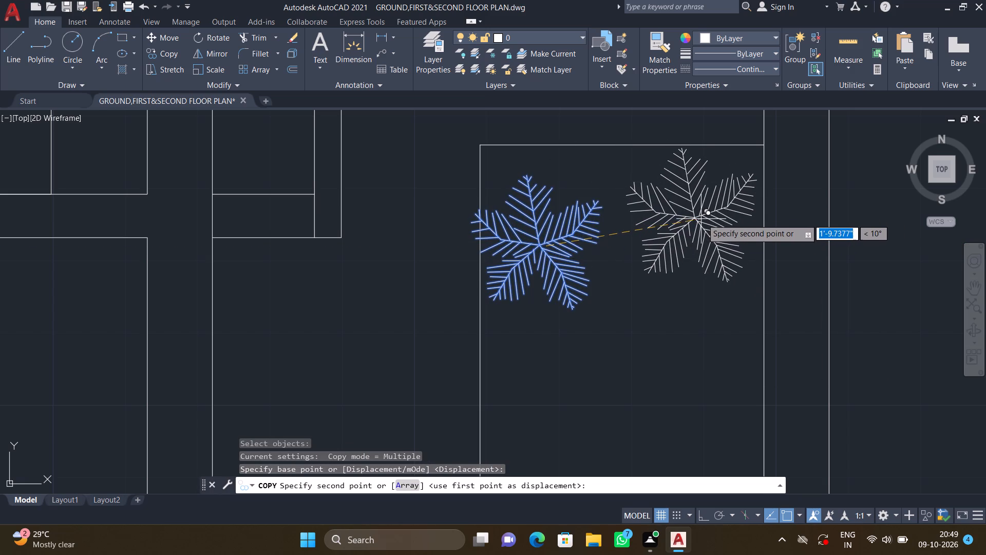
{"action": "left_click", "coordinate": [702, 218]}
{"action": "key", "text": "Return"}
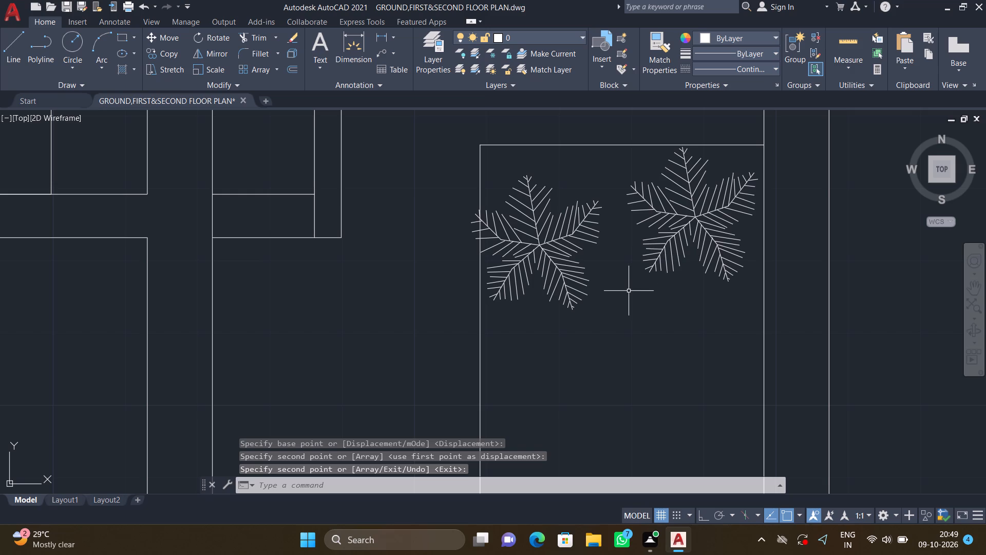
Move the inner reduced plant slightly up and towards the boundary wall so it sits inside the bed's corner.
{"action": "key", "text": "m"}
{"action": "key", "text": "Return"}
{"action": "left_click", "coordinate": [543, 254]}
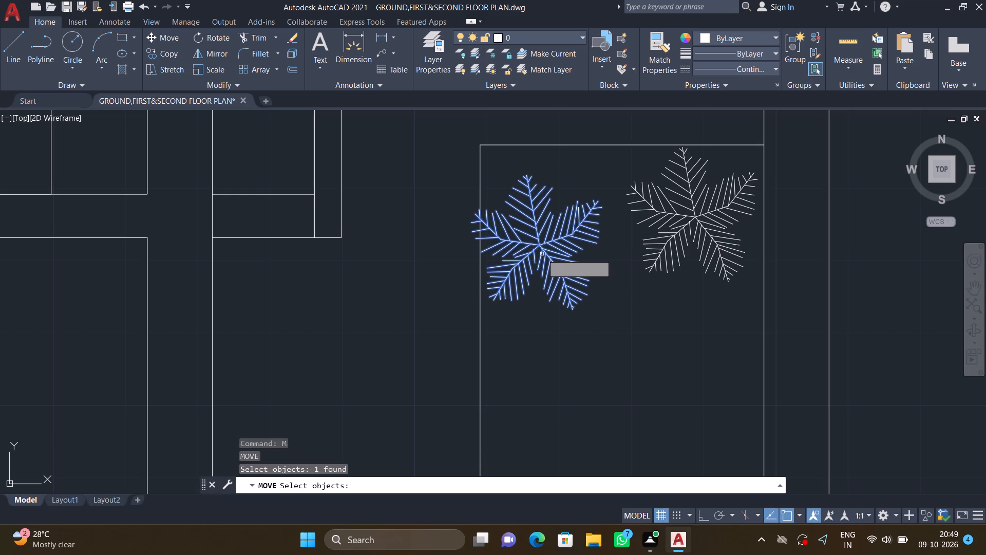
{"action": "key", "text": "Return"}
{"action": "left_click", "coordinate": [538, 242]}
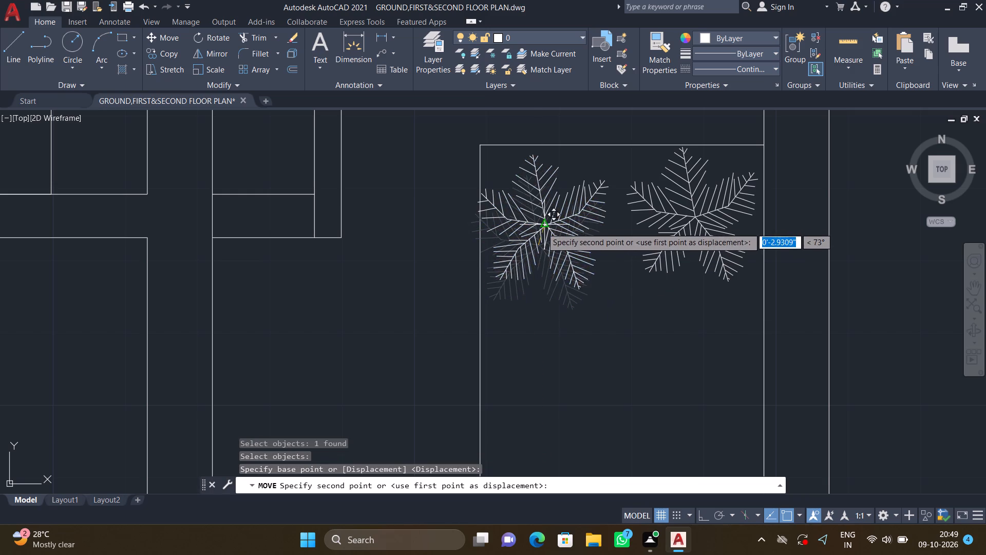
{"action": "left_click", "coordinate": [561, 215]}
Copy the inner plant into a row of three overlapping plants across the bed, directly below the top pair.
{"action": "scroll", "coordinate": [576, 234], "scroll_direction": "down", "scroll_amount": 2}
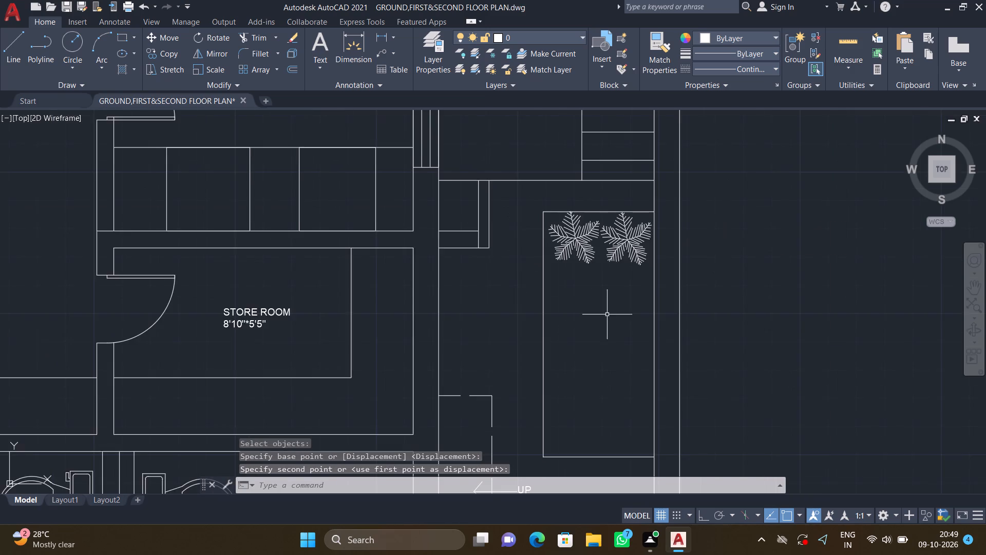
{"action": "middle_click_drag", "start_coordinate": [600, 308], "coordinate": [564, 263]}
{"action": "key", "text": "c"}
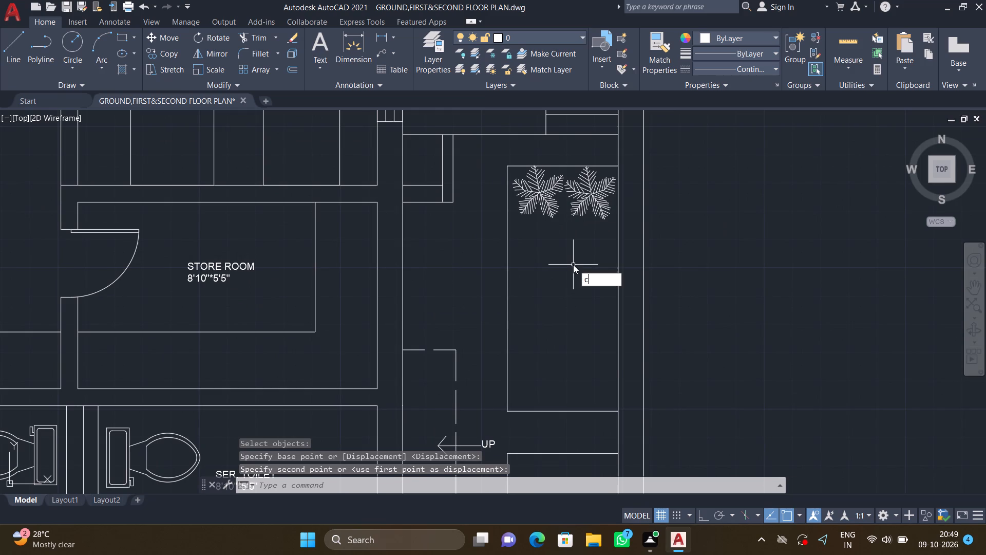
{"action": "key", "text": "o"}
{"action": "key", "text": "Return"}
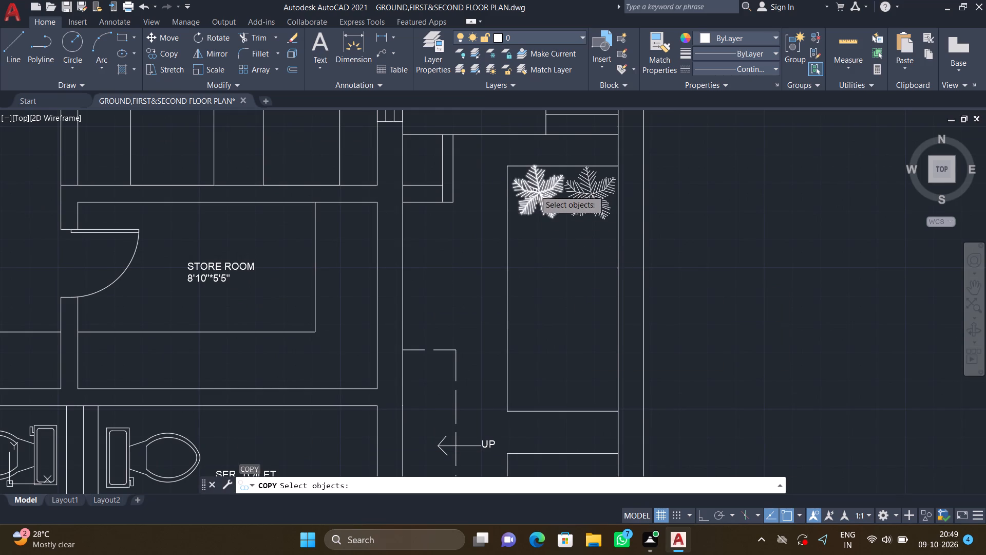
{"action": "left_click", "coordinate": [535, 190]}
{"action": "key", "text": "Return"}
{"action": "scroll", "coordinate": [538, 194], "scroll_direction": "up", "scroll_amount": 1}
{"action": "left_click", "coordinate": [540, 190]}
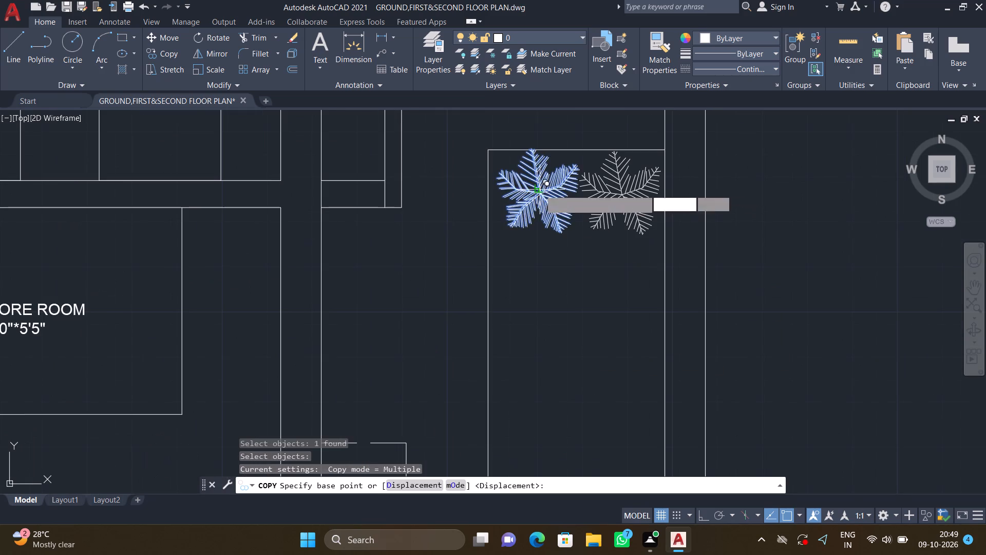
{"action": "left_click", "coordinate": [528, 254]}
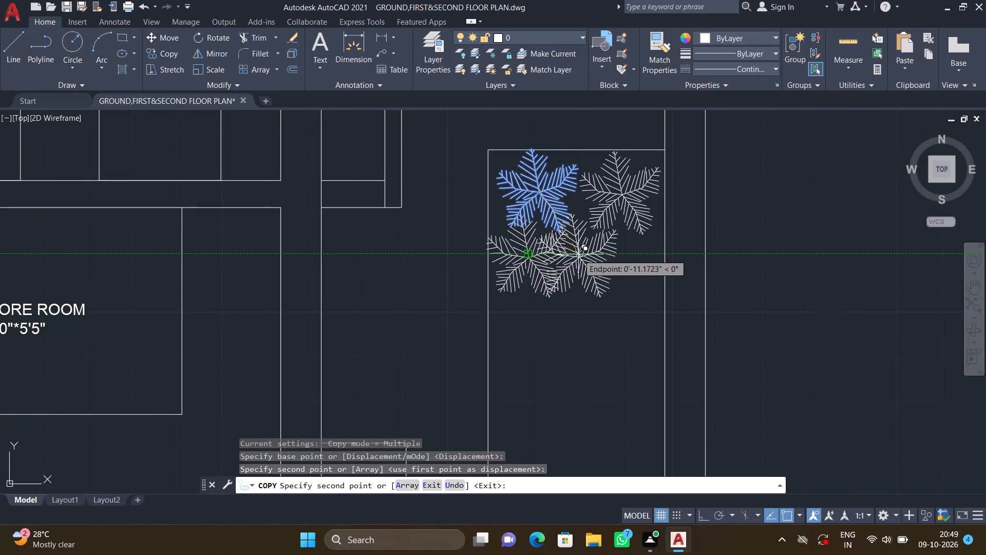
{"action": "left_click", "coordinate": [579, 254]}
{"action": "left_click", "coordinate": [633, 255]}
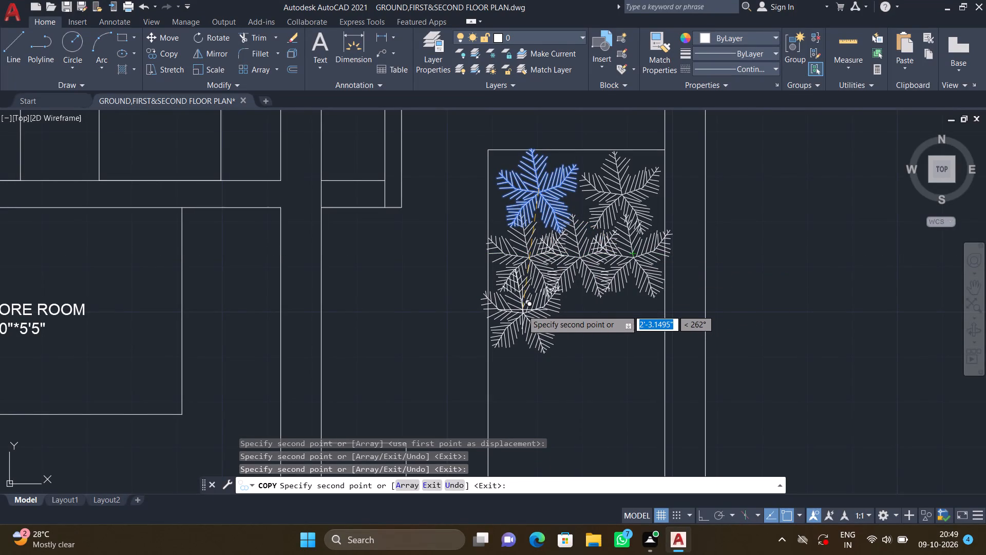
Place two more rows of three plant copies below the first full row in the bed beside the store room.
{"action": "left_click", "coordinate": [526, 311]}
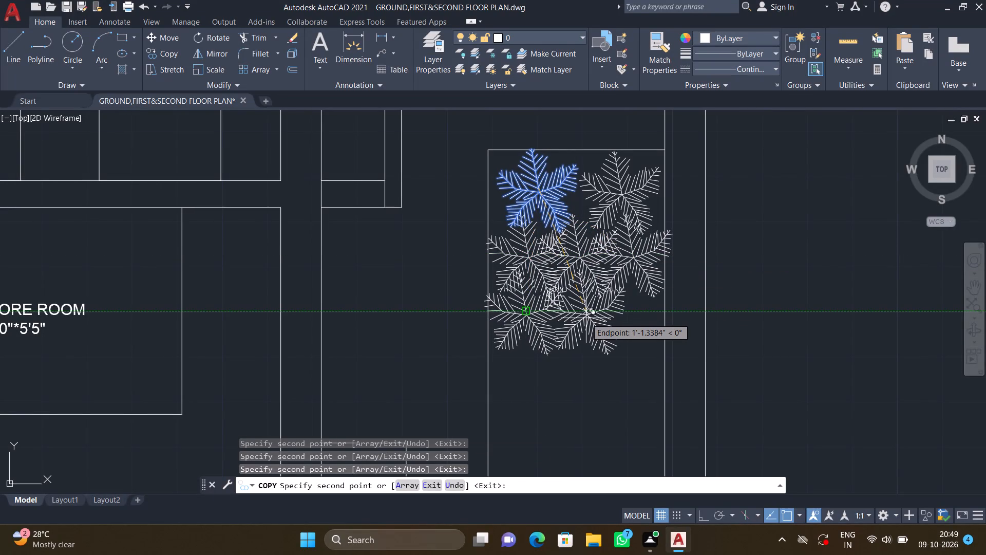
{"action": "left_click", "coordinate": [585, 318]}
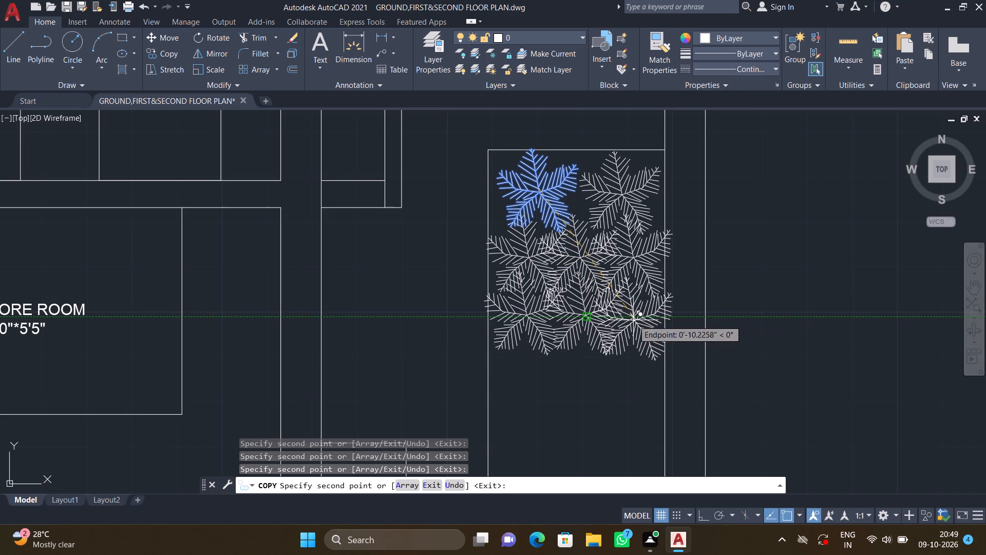
{"action": "left_click", "coordinate": [633, 320]}
{"action": "scroll", "coordinate": [620, 365], "scroll_direction": "down", "scroll_amount": 1}
{"action": "middle_click_drag", "start_coordinate": [577, 394], "coordinate": [560, 329]}
{"action": "scroll", "coordinate": [536, 308], "scroll_direction": "up", "scroll_amount": 1}
{"action": "left_click", "coordinate": [547, 310]}
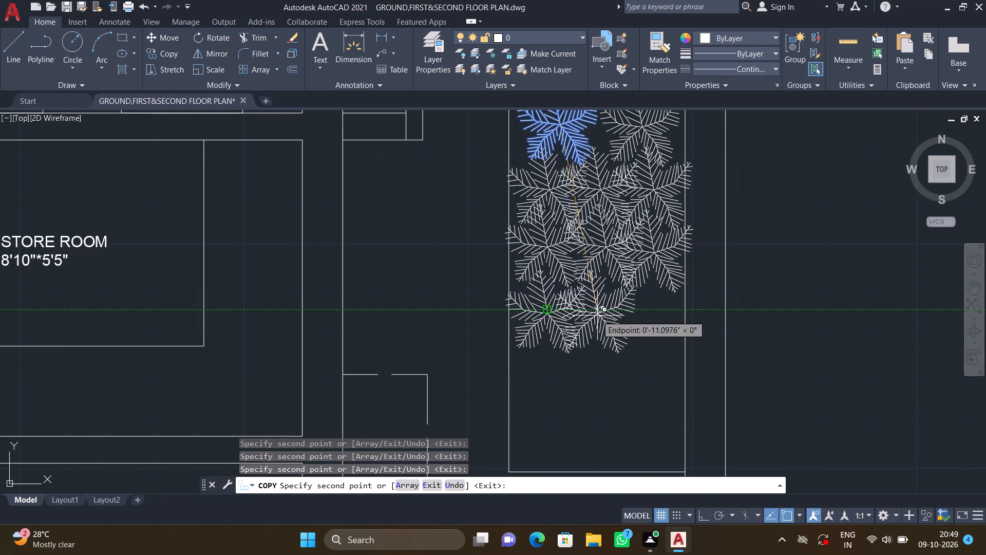
{"action": "left_click", "coordinate": [606, 314]}
{"action": "left_click", "coordinate": [656, 316]}
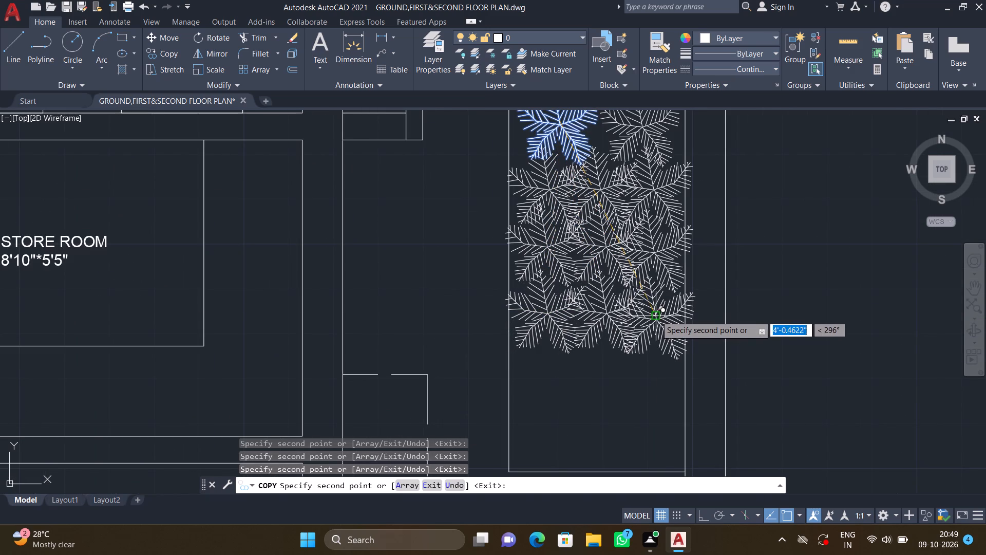
Place another two rows of three plant copies, filling the store room bed down to its lower edge.
{"action": "scroll", "coordinate": [611, 375], "scroll_direction": "down", "scroll_amount": 1}
{"action": "middle_click_drag", "start_coordinate": [579, 382], "coordinate": [566, 338]}
{"action": "scroll", "coordinate": [570, 345], "scroll_direction": "down", "scroll_amount": 1}
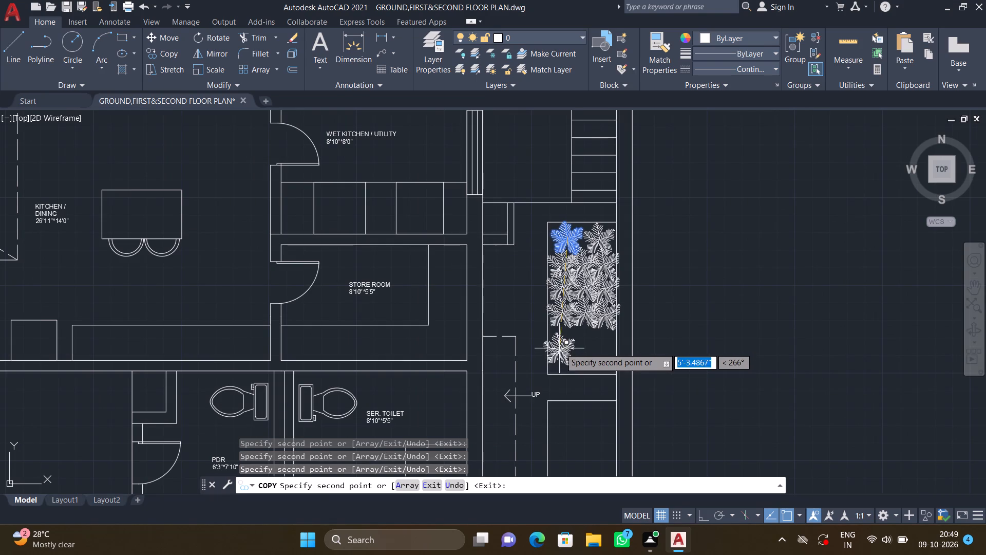
{"action": "scroll", "coordinate": [563, 342], "scroll_direction": "up", "scroll_amount": 2}
{"action": "left_click", "coordinate": [558, 327]}
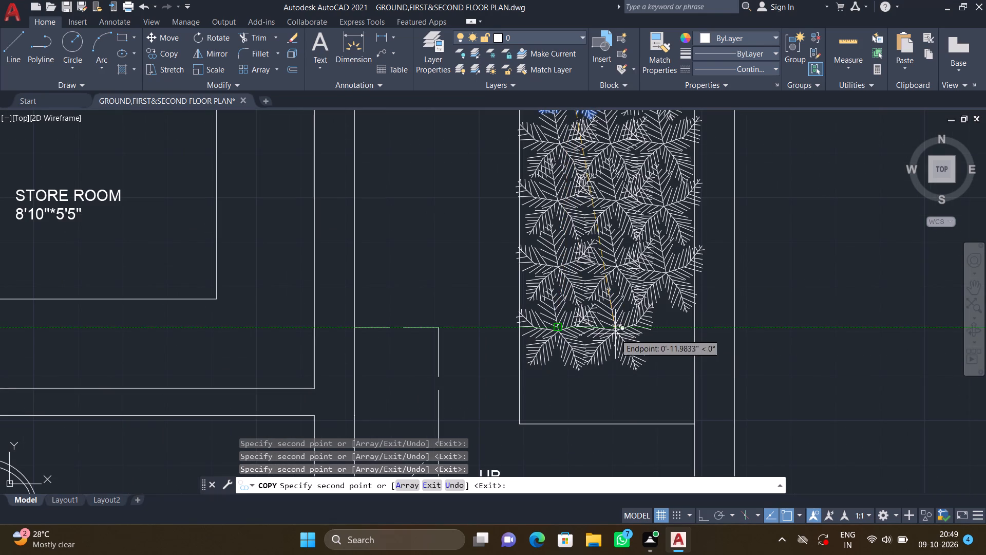
{"action": "left_click", "coordinate": [615, 332]}
{"action": "left_click", "coordinate": [664, 330]}
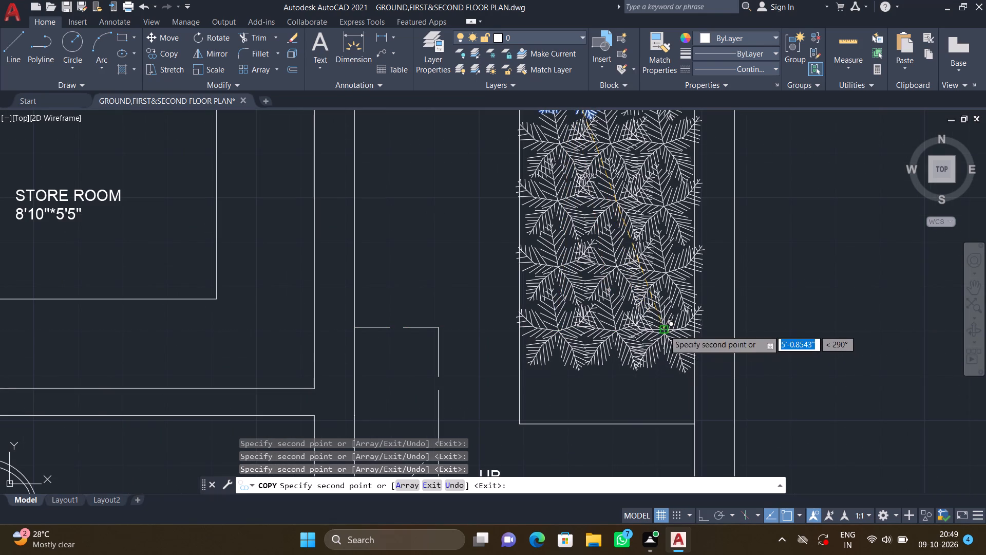
{"action": "scroll", "coordinate": [640, 351], "scroll_direction": "down", "scroll_amount": 2}
{"action": "scroll", "coordinate": [605, 378], "scroll_direction": "up", "scroll_amount": 1}
{"action": "middle_click_drag", "start_coordinate": [595, 368], "coordinate": [564, 322]}
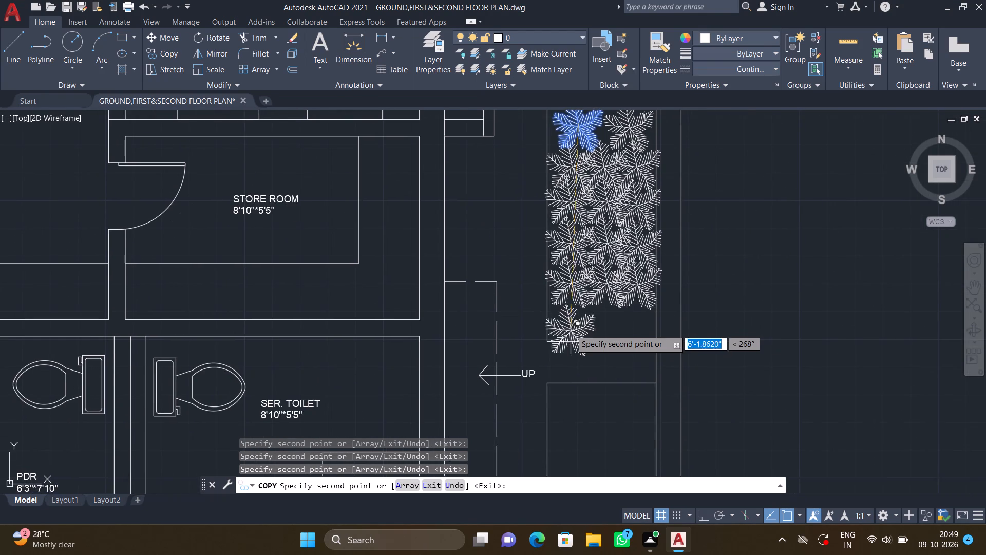
{"action": "scroll", "coordinate": [571, 330], "scroll_direction": "up", "scroll_amount": 2}
{"action": "left_click", "coordinate": [567, 305]}
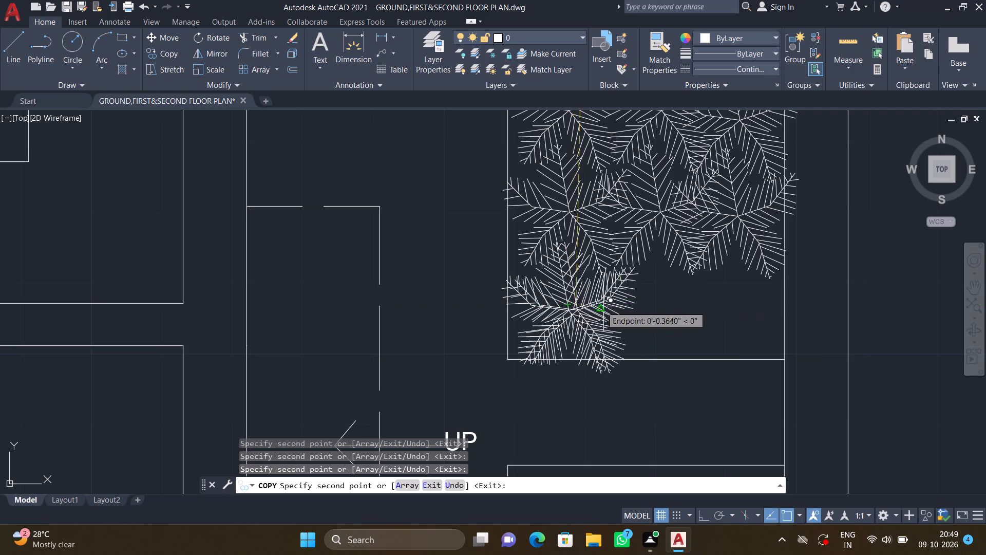
{"action": "left_click", "coordinate": [661, 303]}
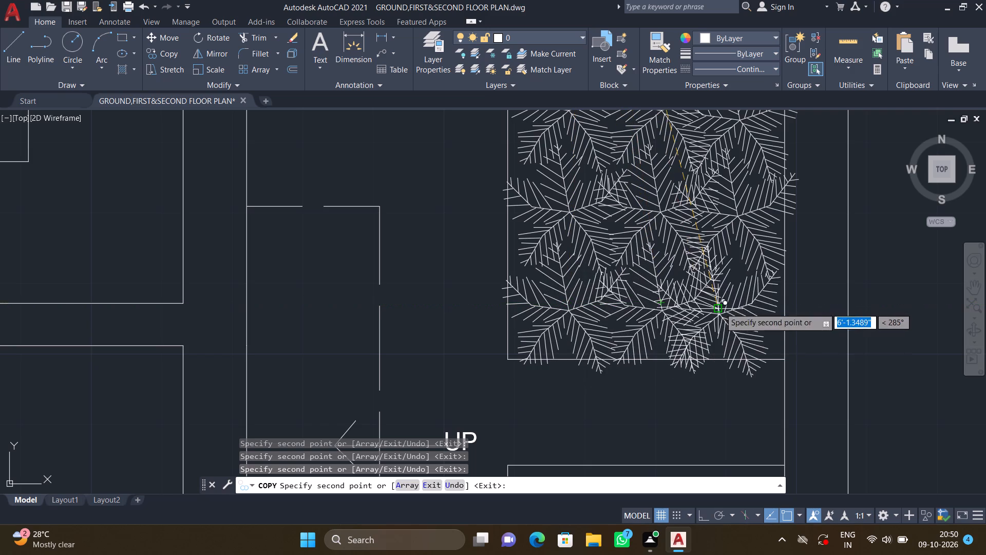
{"action": "left_click", "coordinate": [735, 303]}
Copy the plant into two rows of three at the upper end of the next bed, beside the servant toilet.
{"action": "scroll", "coordinate": [708, 325], "scroll_direction": "down", "scroll_amount": 2}
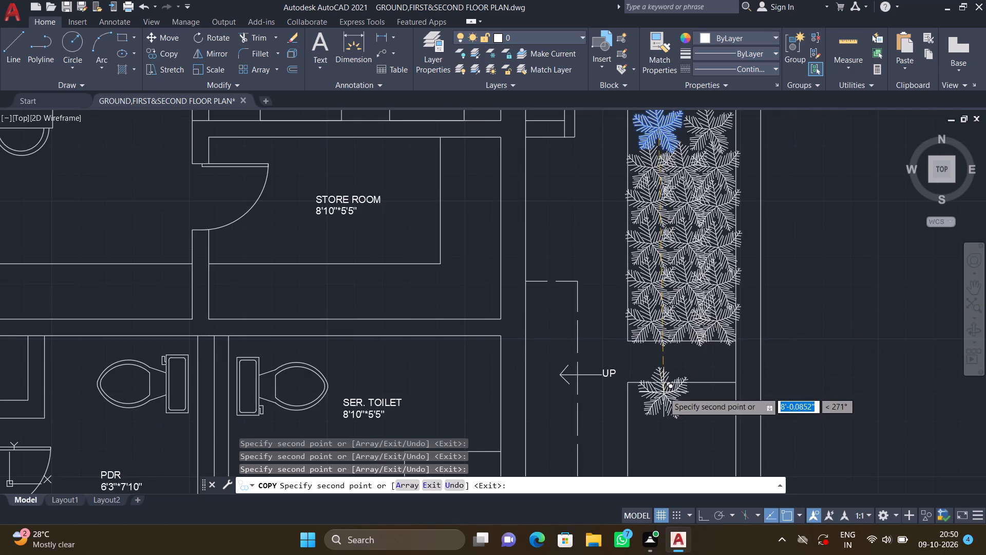
{"action": "middle_click_drag", "start_coordinate": [651, 373], "coordinate": [627, 308]}
{"action": "scroll", "coordinate": [635, 316], "scroll_direction": "down", "scroll_amount": 3}
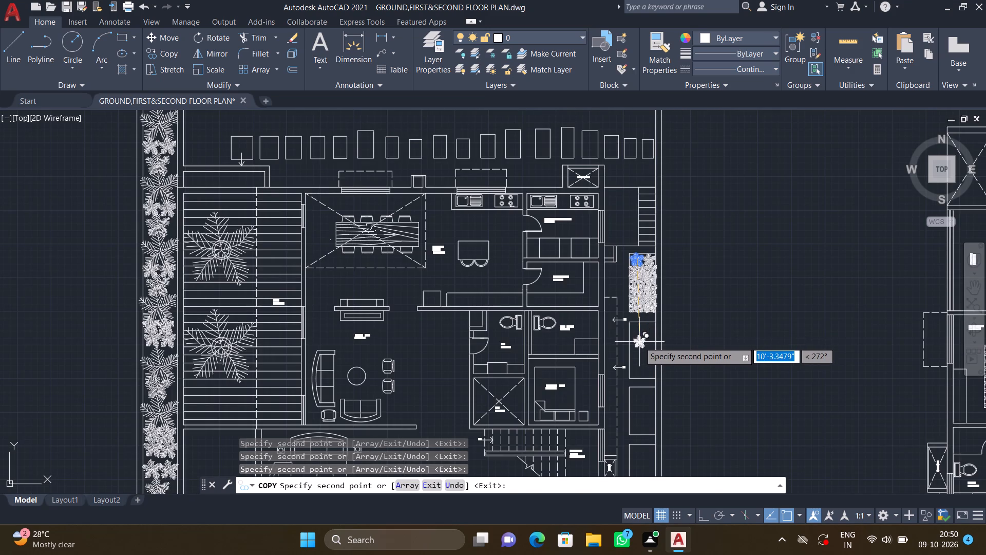
{"action": "middle_click_drag", "start_coordinate": [635, 371], "coordinate": [614, 337]}
{"action": "scroll", "coordinate": [610, 303], "scroll_direction": "up", "scroll_amount": 3}
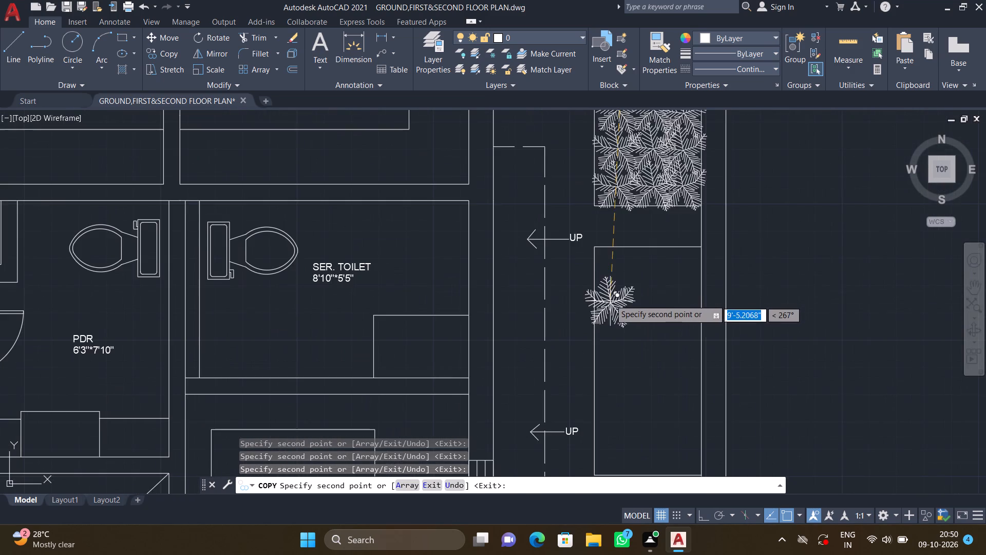
{"action": "scroll", "coordinate": [615, 282], "scroll_direction": "up", "scroll_amount": 1}
{"action": "left_click", "coordinate": [613, 260]}
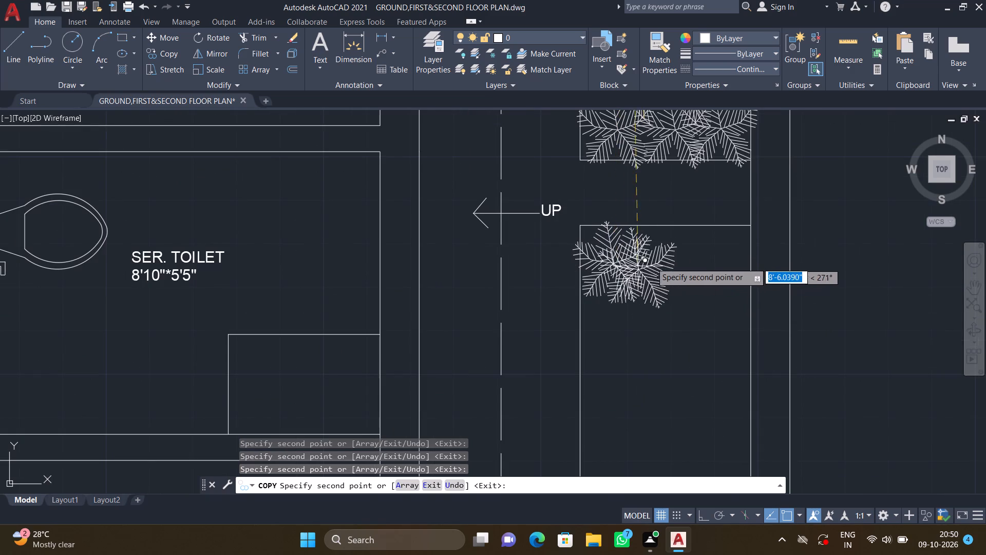
{"action": "left_click", "coordinate": [665, 259]}
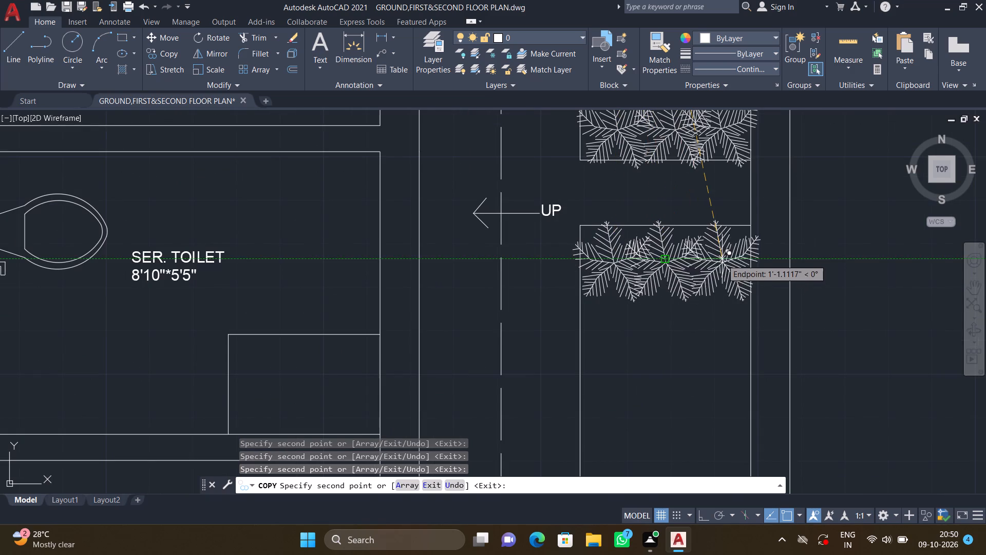
{"action": "left_click", "coordinate": [722, 257]}
{"action": "left_click", "coordinate": [618, 318]}
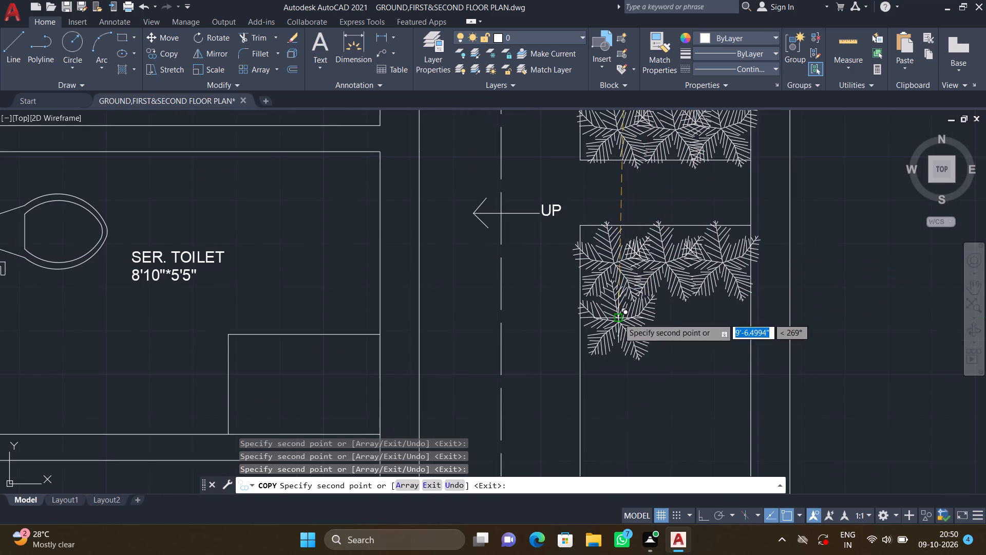
{"action": "left_click", "coordinate": [671, 320]}
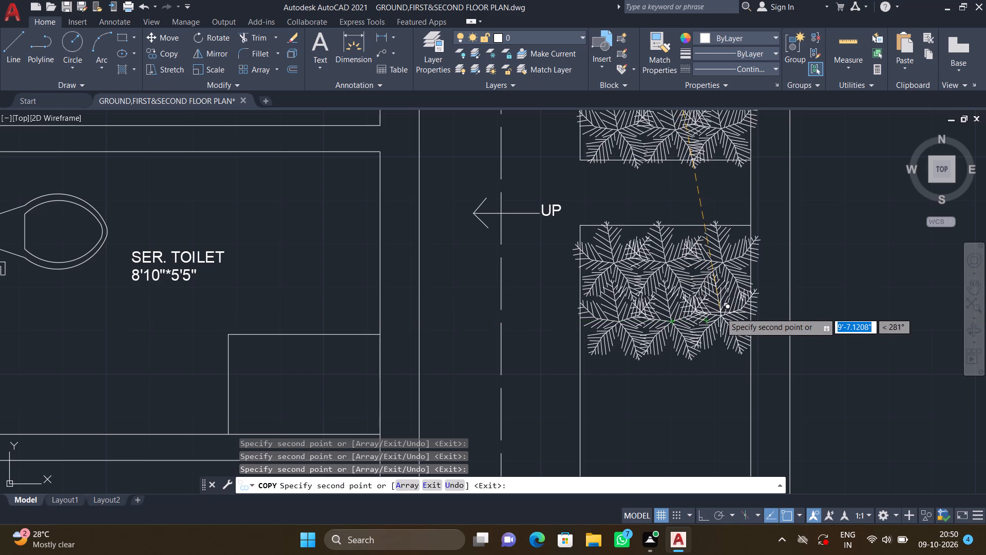
{"action": "left_click", "coordinate": [720, 312]}
Place a third row of three plant copies across the servant toilet bed, directly below the second row.
{"action": "scroll", "coordinate": [684, 339], "scroll_direction": "down", "scroll_amount": 2}
{"action": "middle_click_drag", "start_coordinate": [657, 358], "coordinate": [614, 283]}
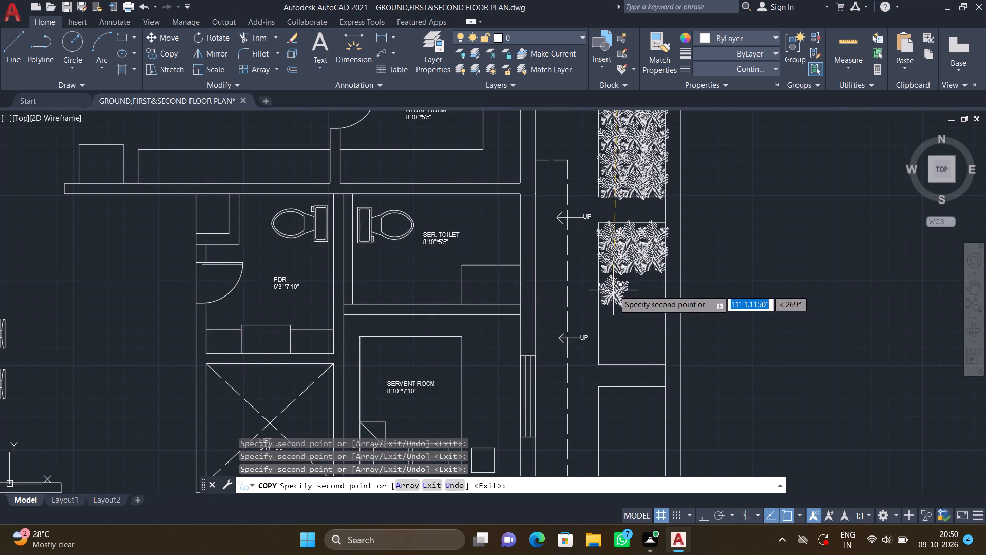
{"action": "scroll", "coordinate": [614, 290], "scroll_direction": "up", "scroll_amount": 2}
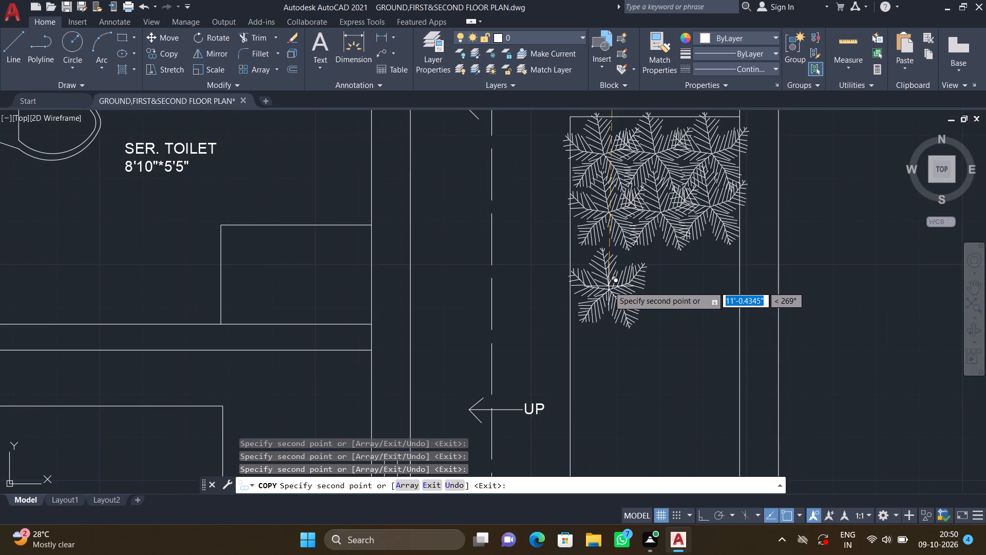
{"action": "scroll", "coordinate": [609, 280], "scroll_direction": "up", "scroll_amount": 2}
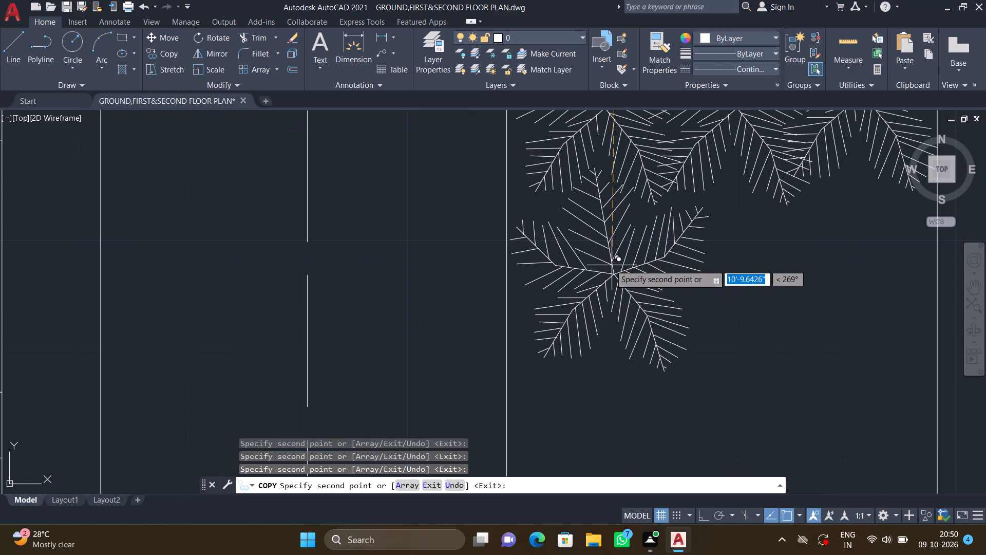
{"action": "left_click", "coordinate": [608, 258]}
{"action": "scroll", "coordinate": [680, 281], "scroll_direction": "down", "scroll_amount": 2}
{"action": "middle_click_drag", "start_coordinate": [677, 282], "coordinate": [570, 248]}
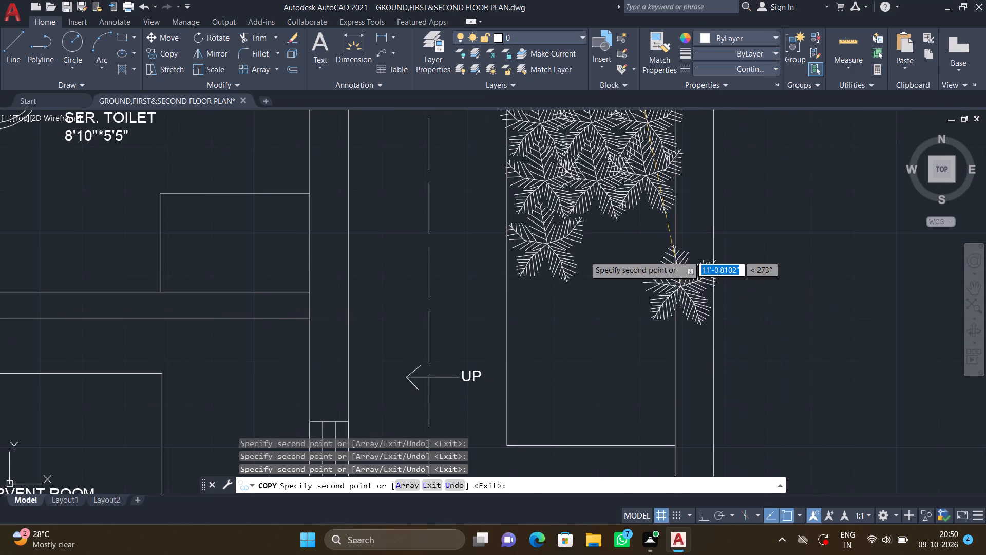
{"action": "scroll", "coordinate": [595, 238], "scroll_direction": "up", "scroll_amount": 1}
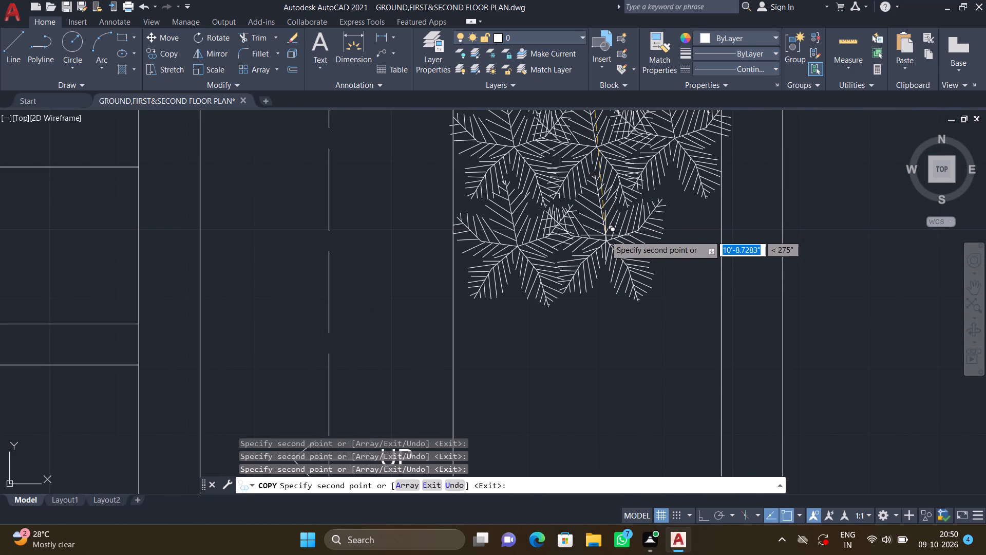
{"action": "left_click", "coordinate": [604, 240]}
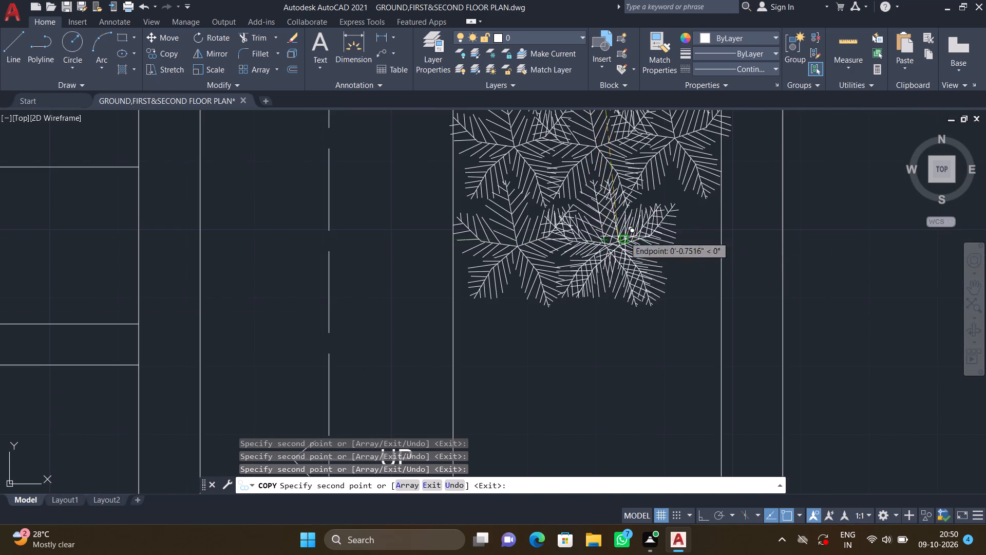
{"action": "scroll", "coordinate": [688, 223], "scroll_direction": "up", "scroll_amount": 2}
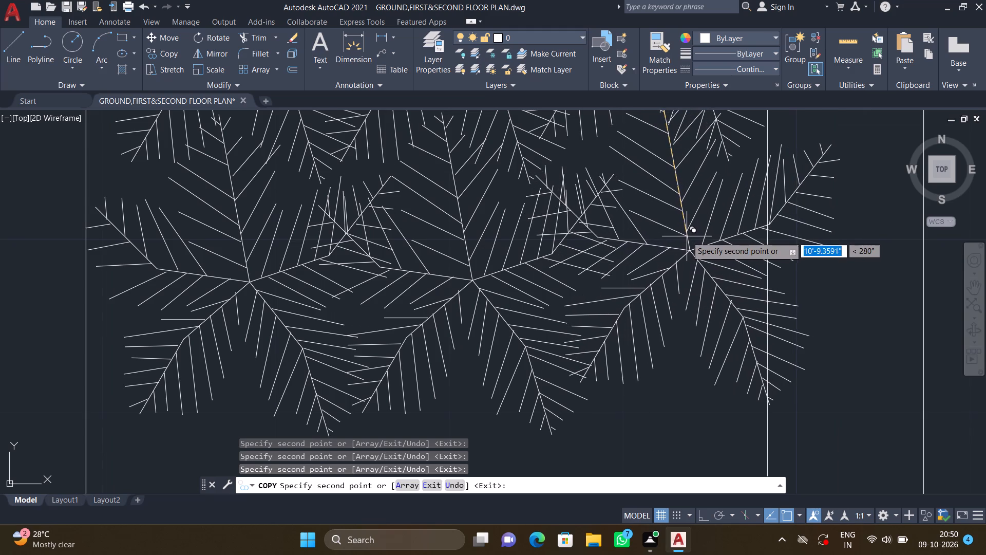
{"action": "left_click", "coordinate": [691, 241]}
Place a fourth row of three plant copies across the same bed, directly below the third row.
{"action": "scroll", "coordinate": [650, 252], "scroll_direction": "down", "scroll_amount": 2}
{"action": "middle_click_drag", "start_coordinate": [542, 317], "coordinate": [529, 266]}
{"action": "scroll", "coordinate": [532, 266], "scroll_direction": "down", "scroll_amount": 1}
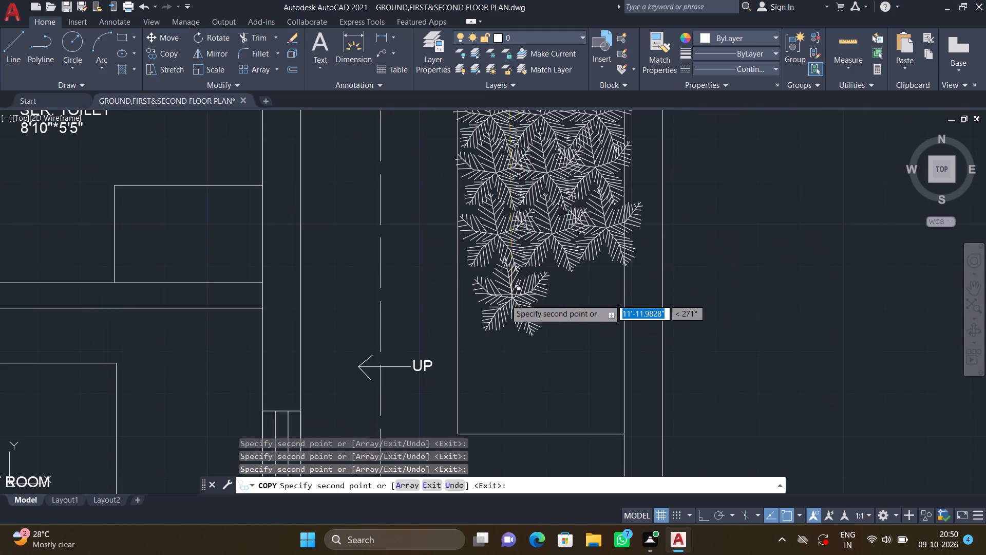
{"action": "scroll", "coordinate": [495, 298], "scroll_direction": "up", "scroll_amount": 1}
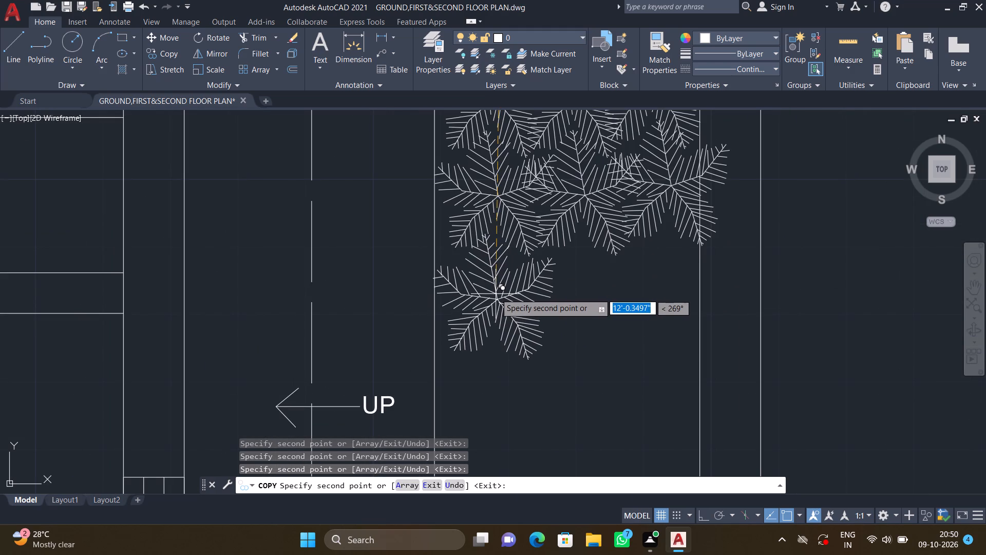
{"action": "left_click", "coordinate": [505, 293]}
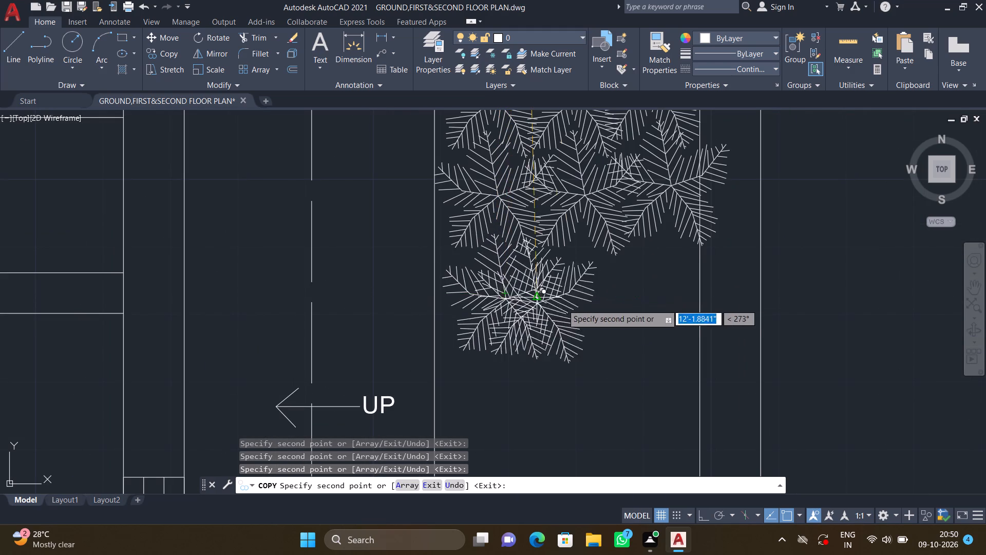
{"action": "scroll", "coordinate": [583, 304], "scroll_direction": "up", "scroll_amount": 1}
{"action": "left_click", "coordinate": [600, 293]}
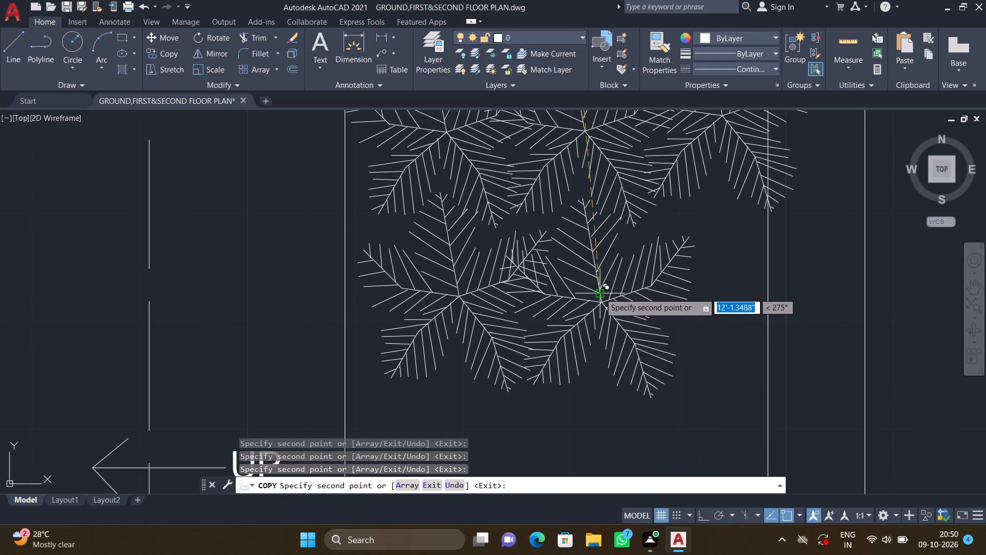
{"action": "left_click", "coordinate": [735, 282]}
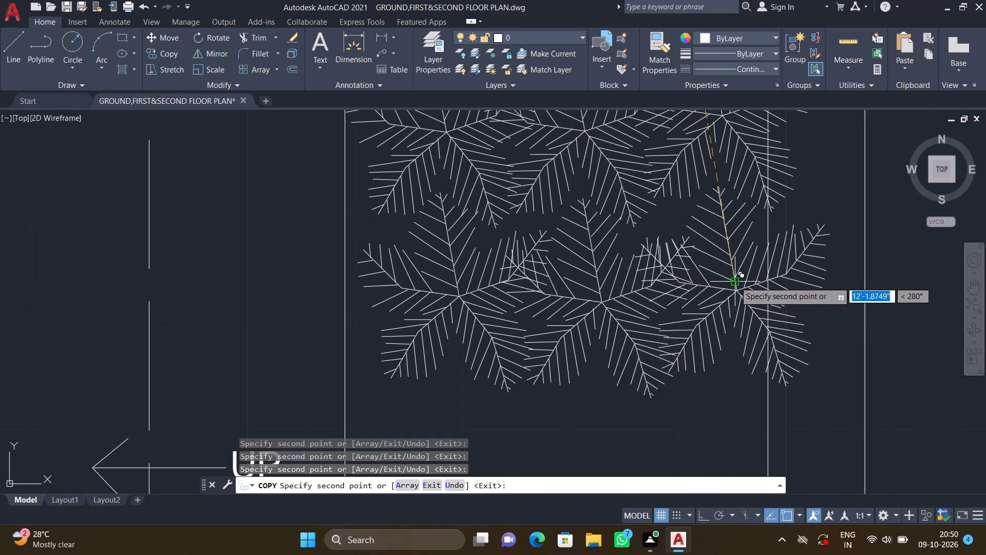
Place a fifth row of three plant copies near the bed's lower edge and finish copying.
{"action": "scroll", "coordinate": [673, 324], "scroll_direction": "down", "scroll_amount": 3}
{"action": "middle_click_drag", "start_coordinate": [631, 269], "coordinate": [605, 236]}
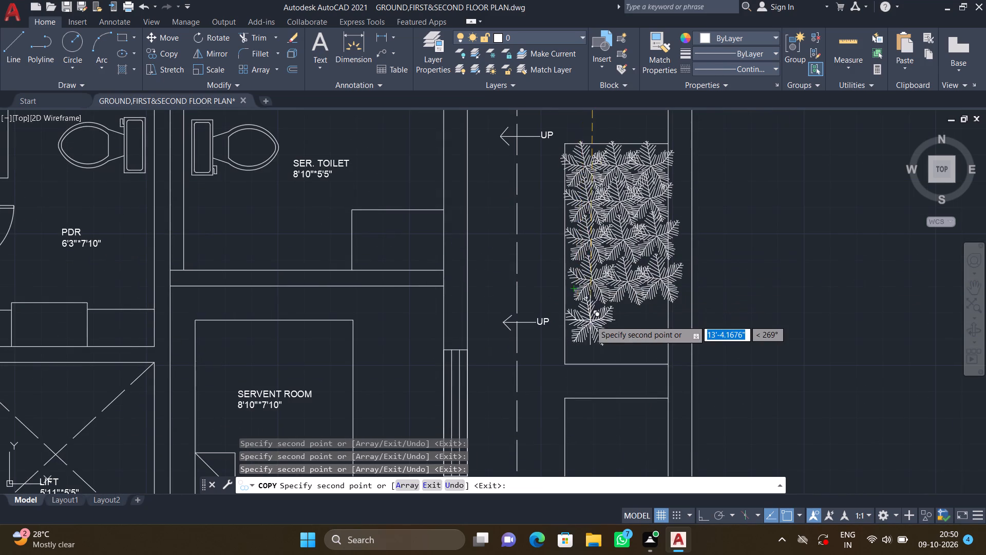
{"action": "scroll", "coordinate": [590, 320], "scroll_direction": "up", "scroll_amount": 1}
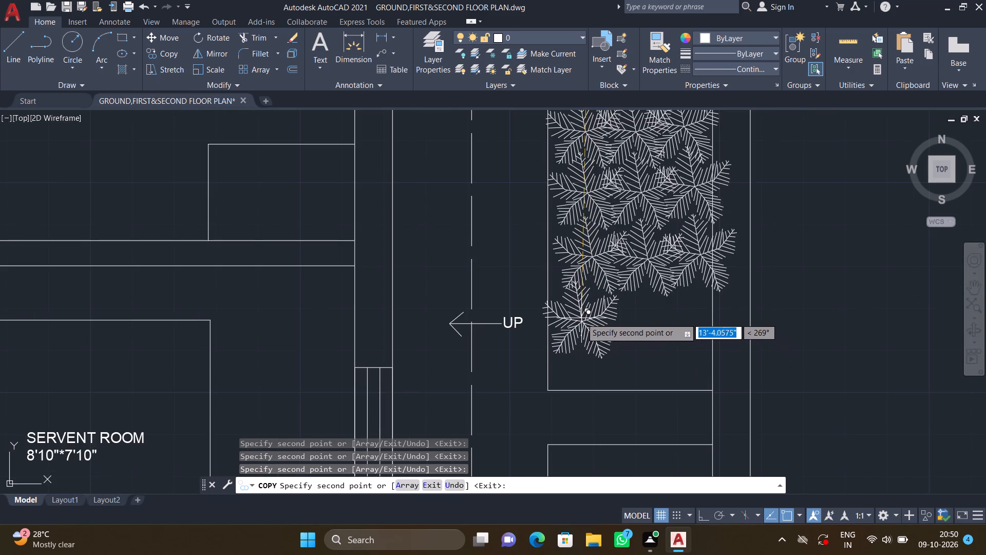
{"action": "left_click", "coordinate": [586, 318]}
{"action": "left_click", "coordinate": [641, 318]}
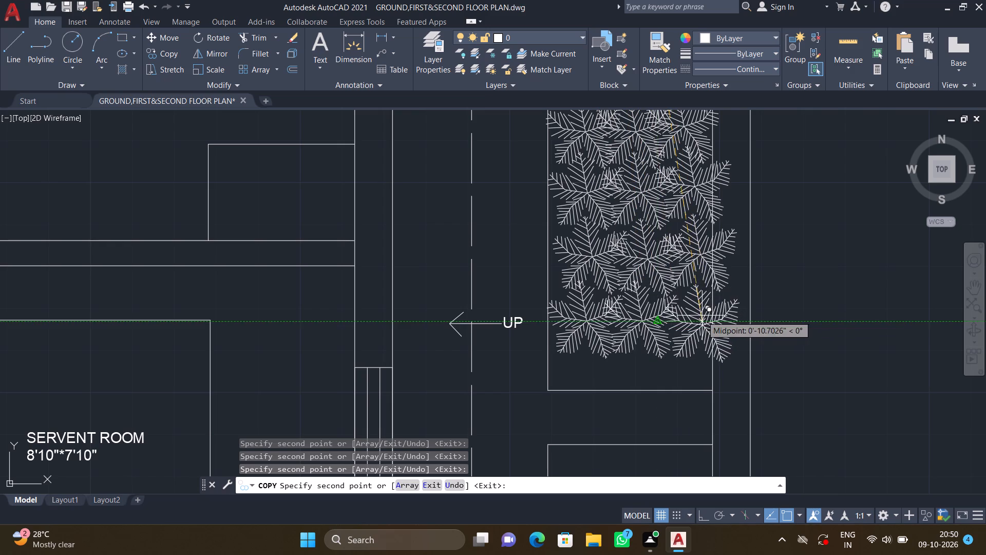
{"action": "left_click", "coordinate": [699, 313]}
{"action": "key", "text": "Return"}
Move the fourth row's inner plant slightly away from the boundary wall, so it overlaps the bed's inner edge.
{"action": "middle_click_drag", "start_coordinate": [640, 355], "coordinate": [635, 352]}
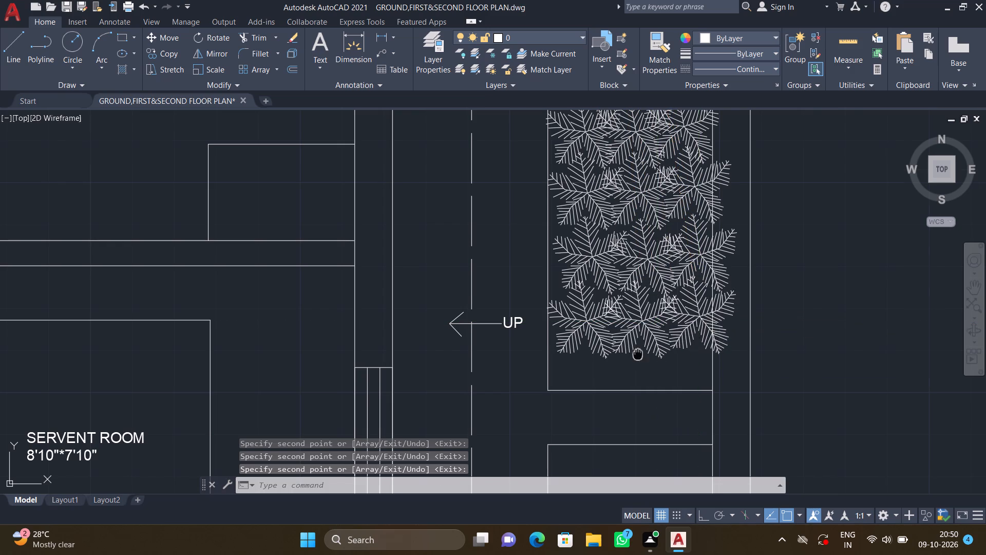
{"action": "middle_click_drag", "start_coordinate": [635, 352], "coordinate": [583, 343]}
{"action": "key", "text": "m"}
{"action": "key", "text": "Return"}
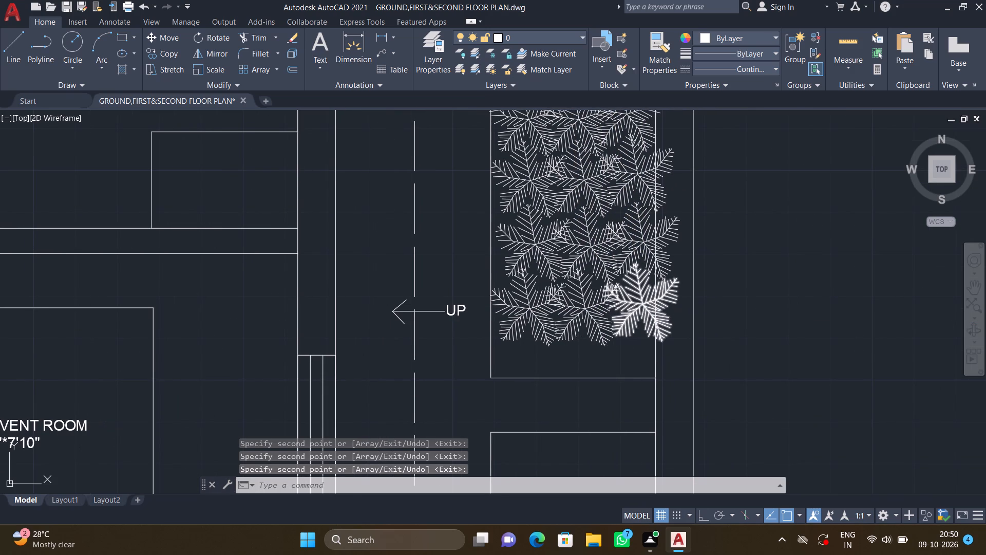
{"action": "left_click", "coordinate": [537, 262]}
{"action": "key", "text": "Return"}
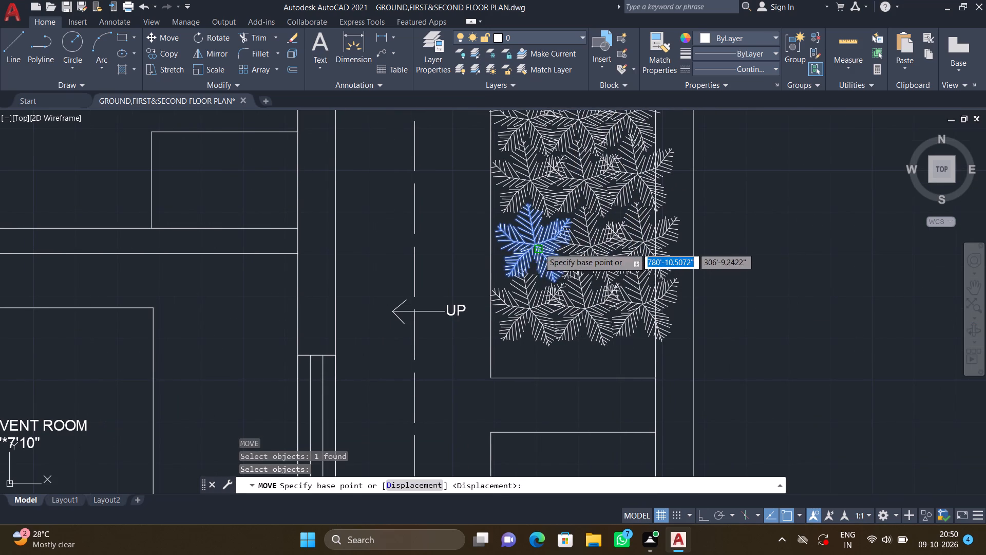
{"action": "left_click", "coordinate": [535, 246]}
{"action": "left_click", "coordinate": [511, 250]}
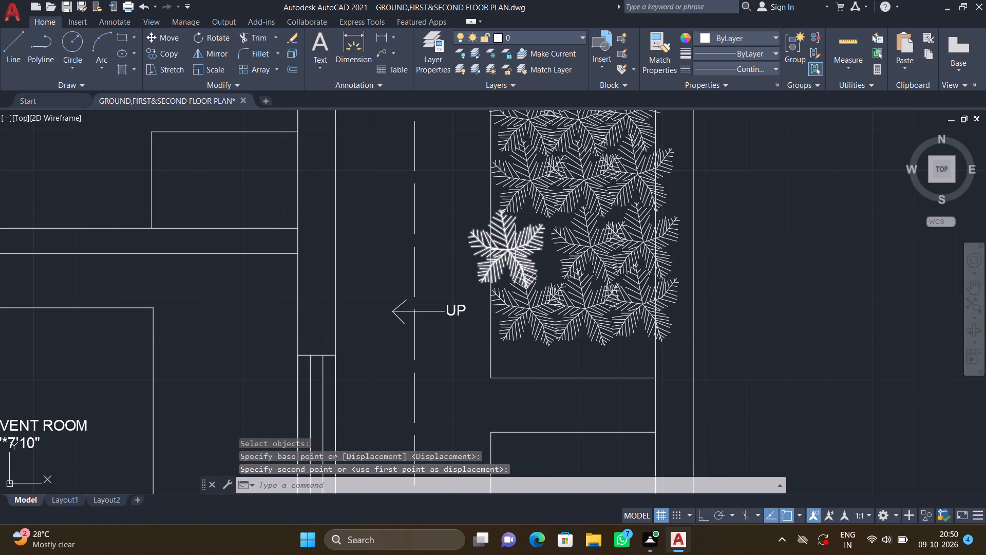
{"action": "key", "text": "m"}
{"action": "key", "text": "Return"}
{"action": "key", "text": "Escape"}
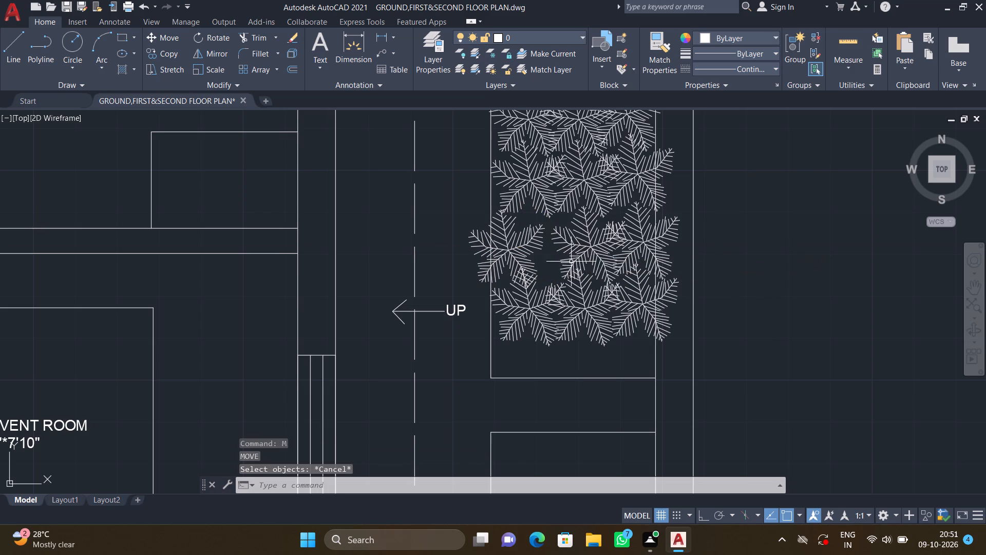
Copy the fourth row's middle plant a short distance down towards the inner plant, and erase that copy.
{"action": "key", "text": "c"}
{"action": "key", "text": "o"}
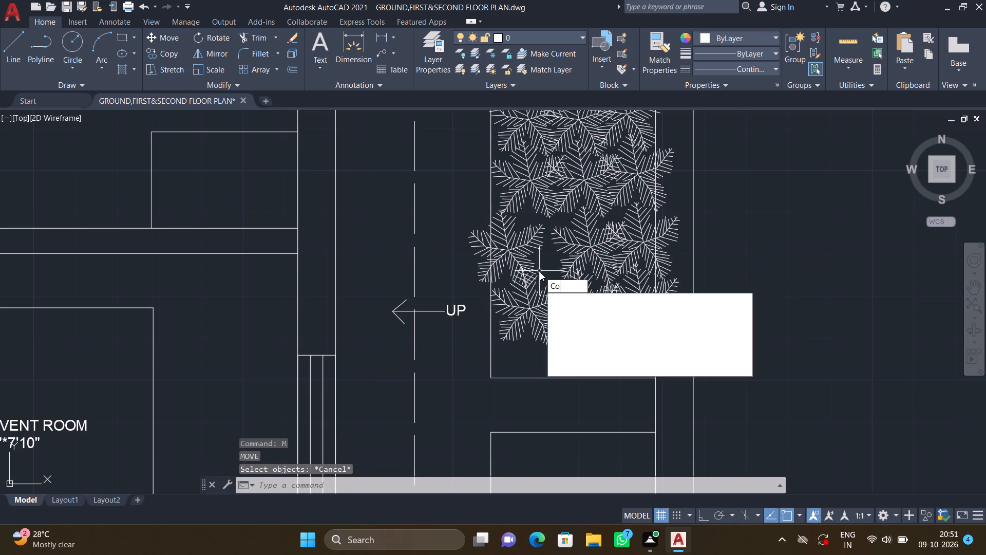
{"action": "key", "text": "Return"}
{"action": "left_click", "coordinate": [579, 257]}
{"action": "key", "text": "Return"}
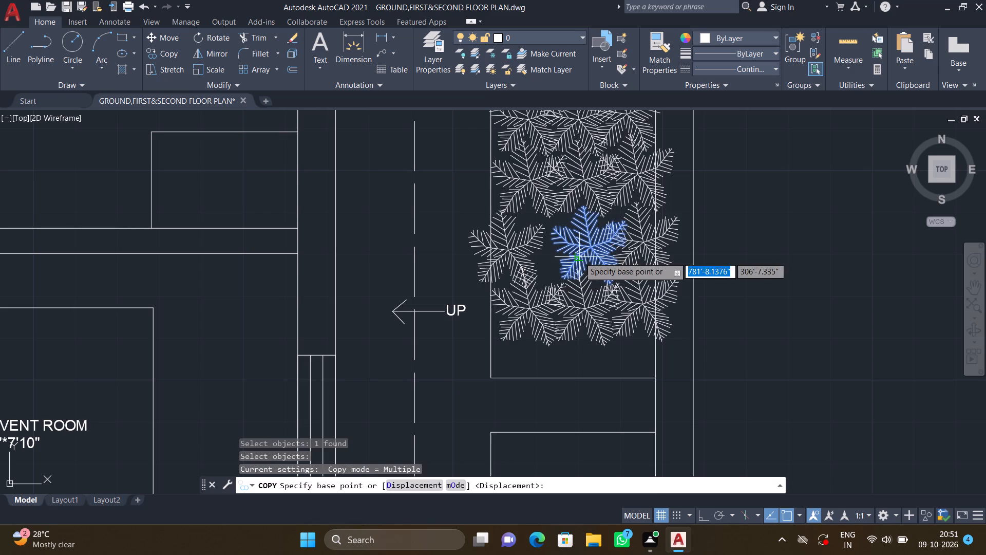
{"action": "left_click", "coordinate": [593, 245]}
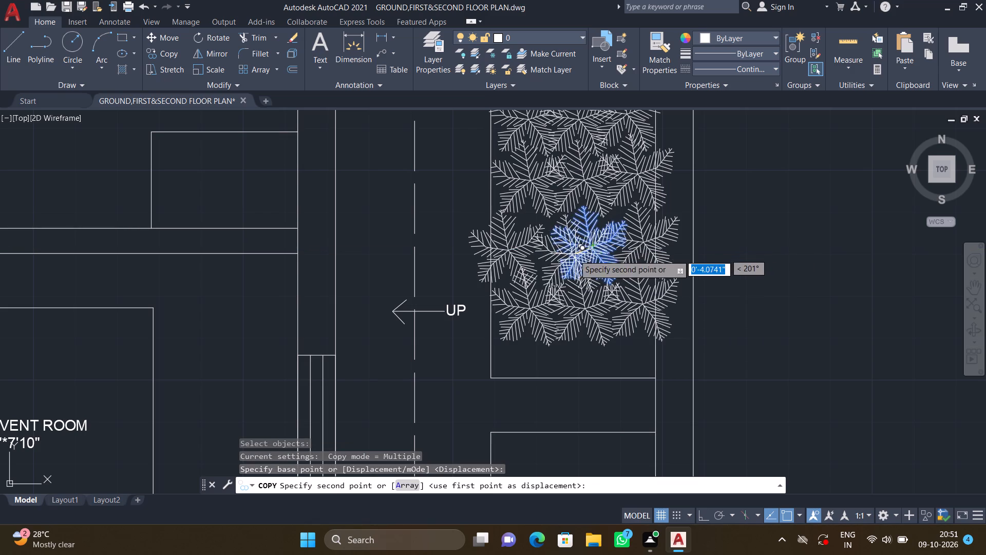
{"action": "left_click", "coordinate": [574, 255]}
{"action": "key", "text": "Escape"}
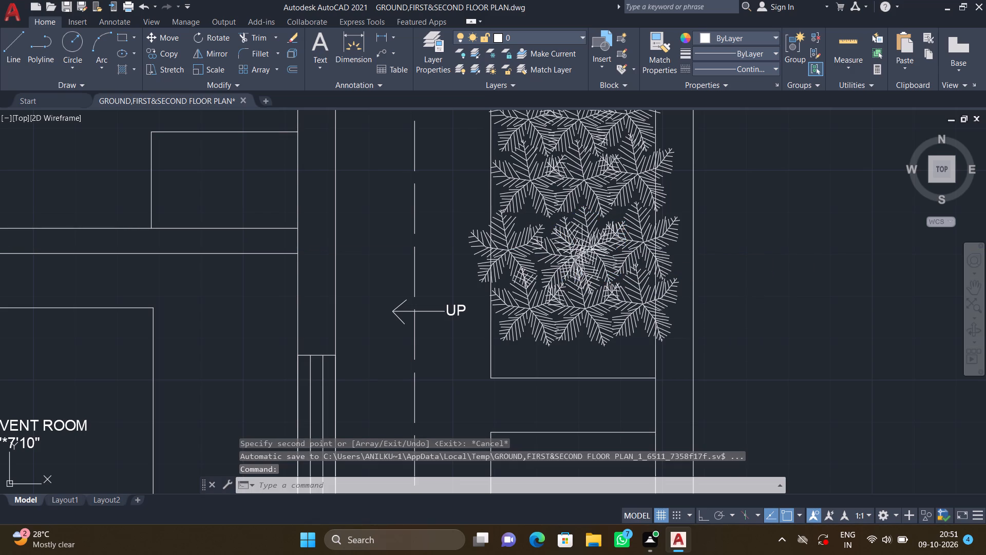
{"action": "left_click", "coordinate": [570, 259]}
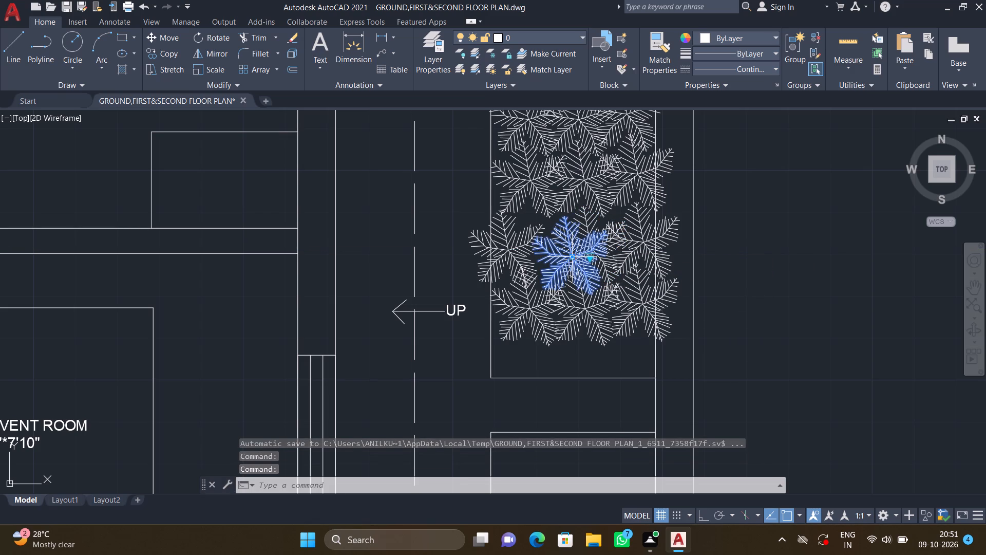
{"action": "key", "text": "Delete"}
Move the fourth row's middle plant slightly towards the inner plant, closing the gap between them.
{"action": "key", "text": "m"}
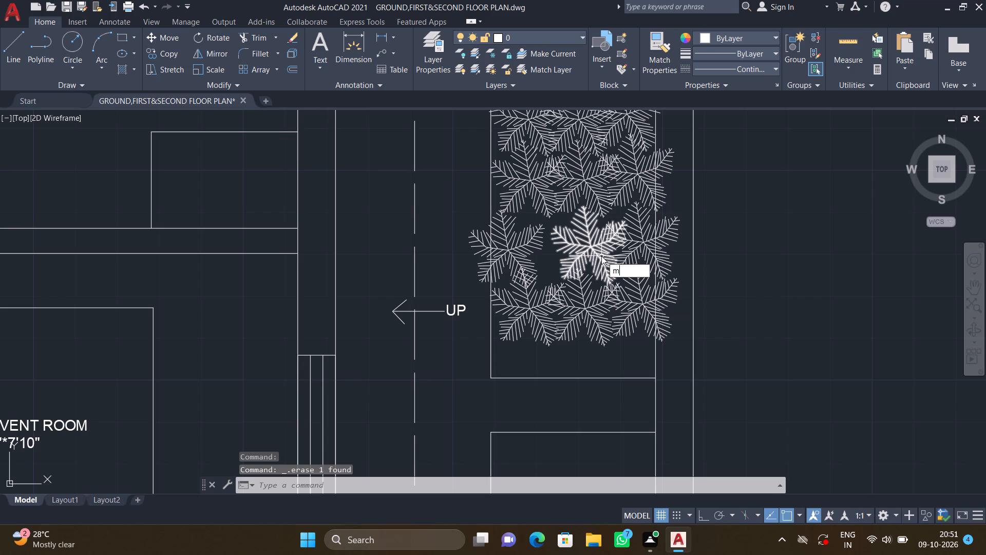
{"action": "key", "text": "Return"}
{"action": "left_click", "coordinate": [599, 252]}
{"action": "key", "text": "Return"}
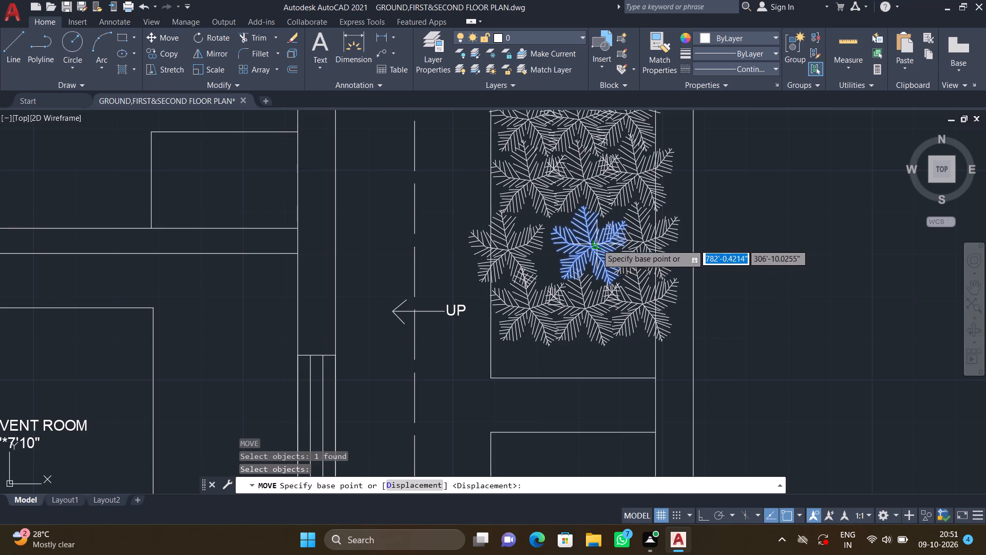
{"action": "left_click", "coordinate": [592, 243]}
{"action": "left_click", "coordinate": [577, 246]}
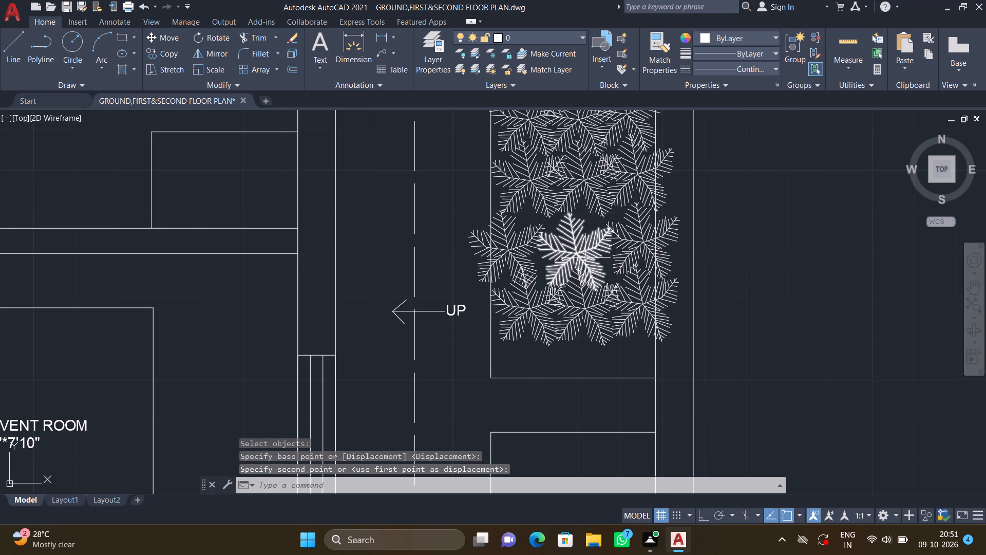
Copy the fifth row's inner plant to place a sixth row of three plants along the same bed's lower edge.
{"action": "scroll", "coordinate": [584, 269], "scroll_direction": "down", "scroll_amount": 2}
{"action": "middle_click_drag", "start_coordinate": [565, 330], "coordinate": [536, 321]}
{"action": "scroll", "coordinate": [559, 278], "scroll_direction": "down", "scroll_amount": 2}
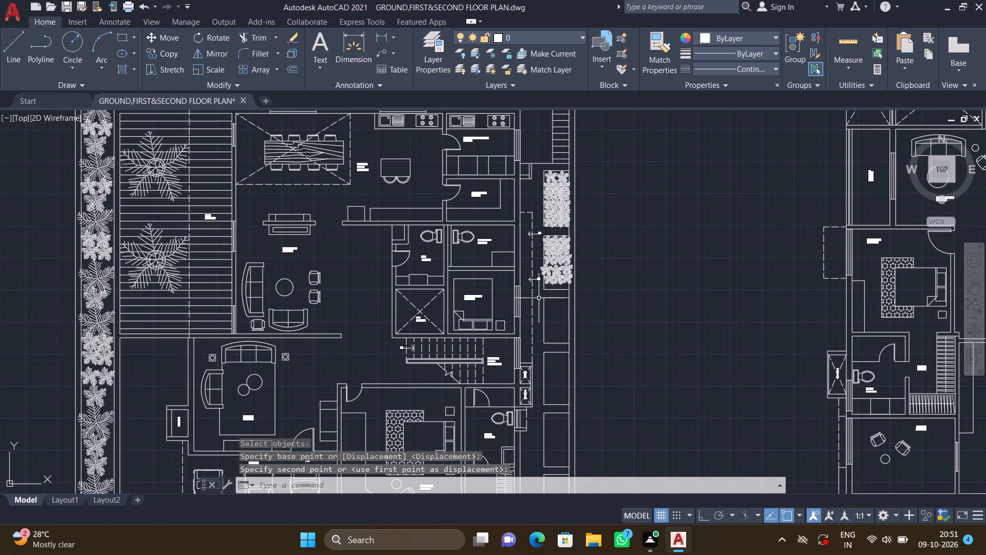
{"action": "scroll", "coordinate": [539, 298], "scroll_direction": "up", "scroll_amount": 3}
{"action": "middle_click_drag", "start_coordinate": [570, 255], "coordinate": [526, 313]}
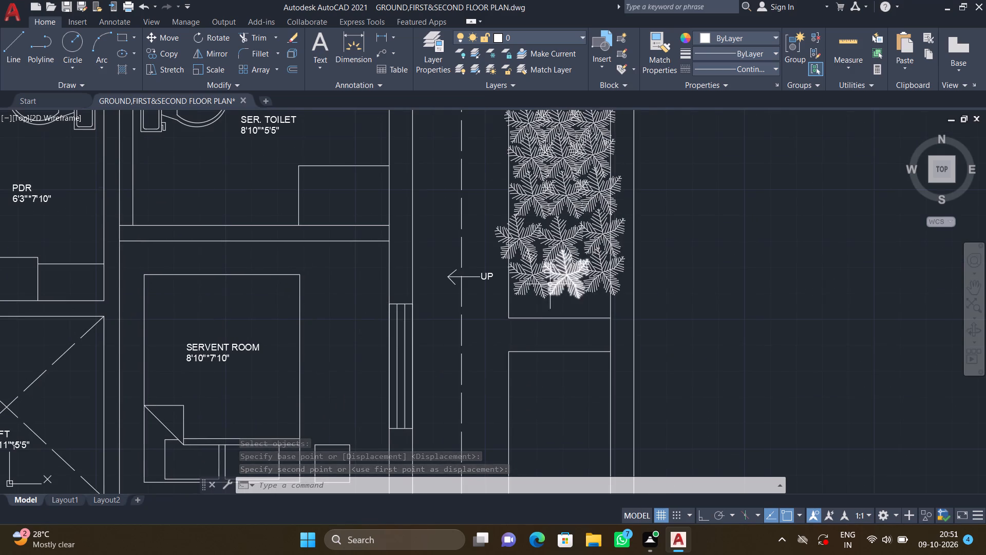
{"action": "scroll", "coordinate": [543, 306], "scroll_direction": "up", "scroll_amount": 1}
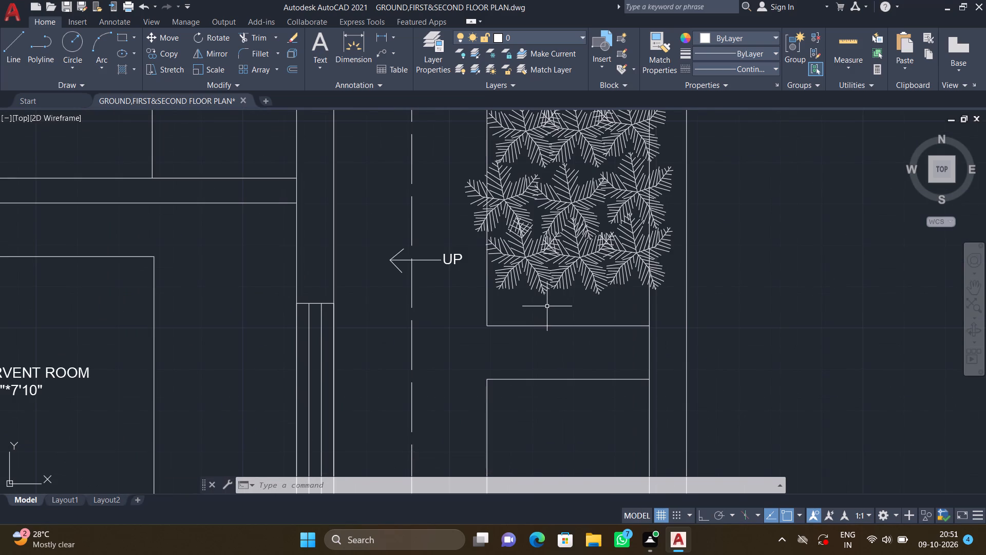
{"action": "key", "text": "c"}
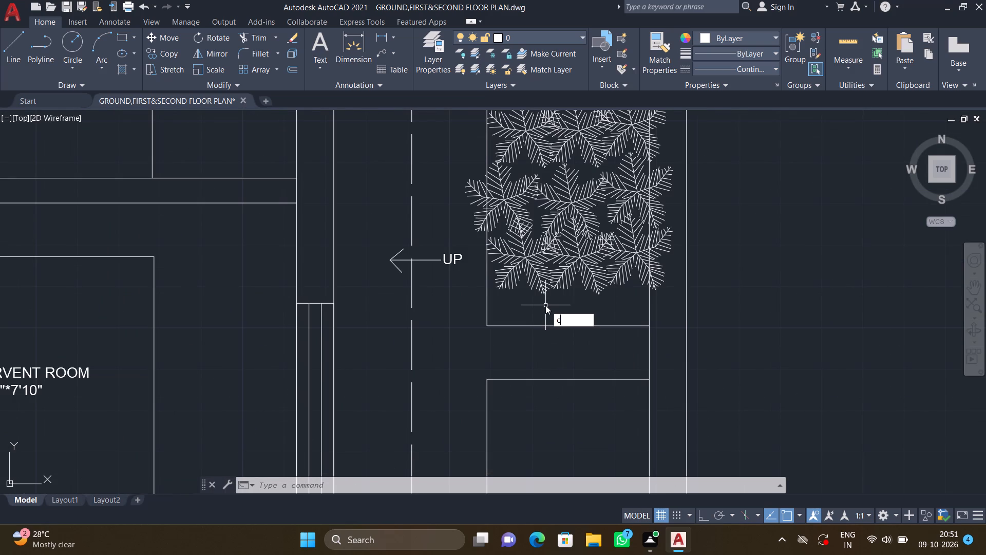
{"action": "key", "text": "o"}
{"action": "key", "text": "Return"}
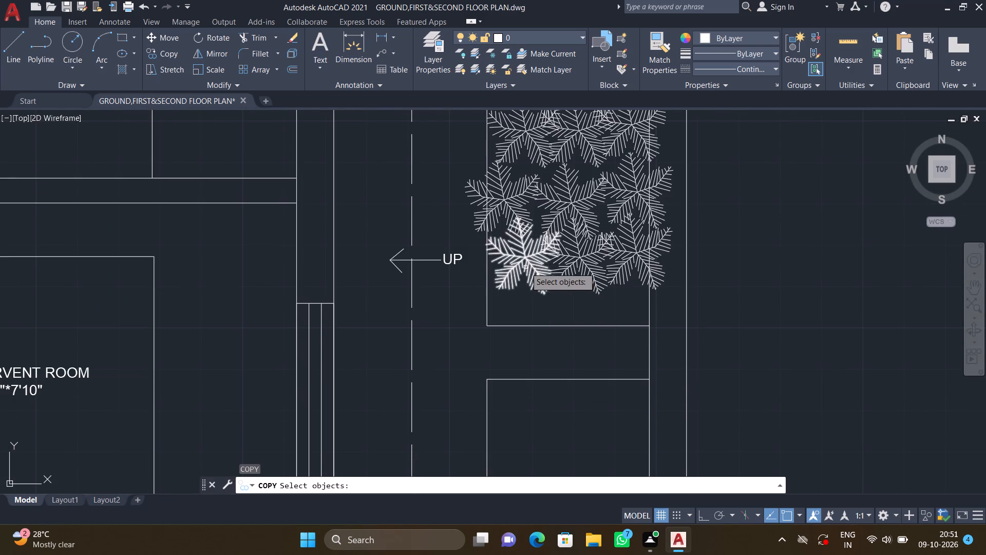
{"action": "left_click", "coordinate": [526, 267]}
{"action": "key", "text": "Return"}
{"action": "left_click", "coordinate": [528, 258]}
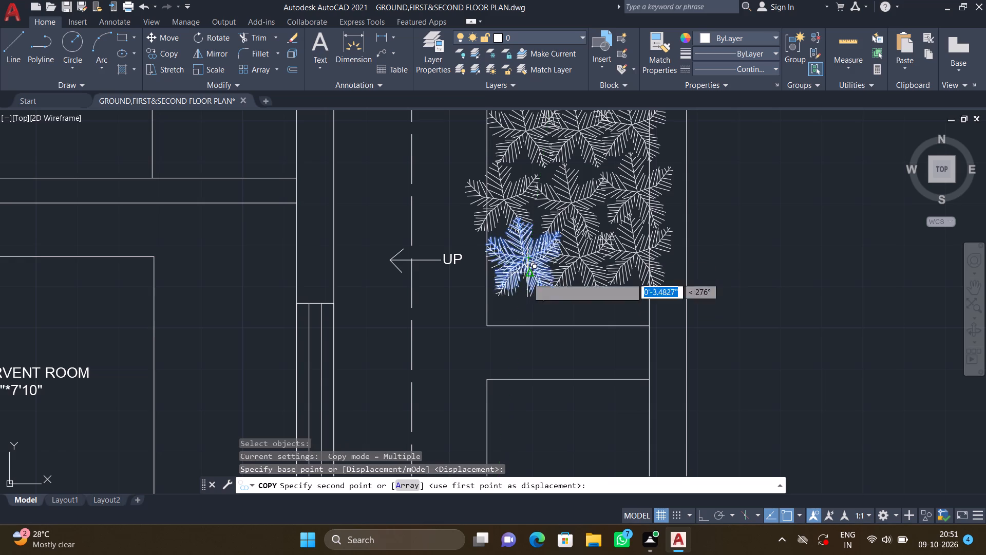
{"action": "left_click", "coordinate": [526, 297]}
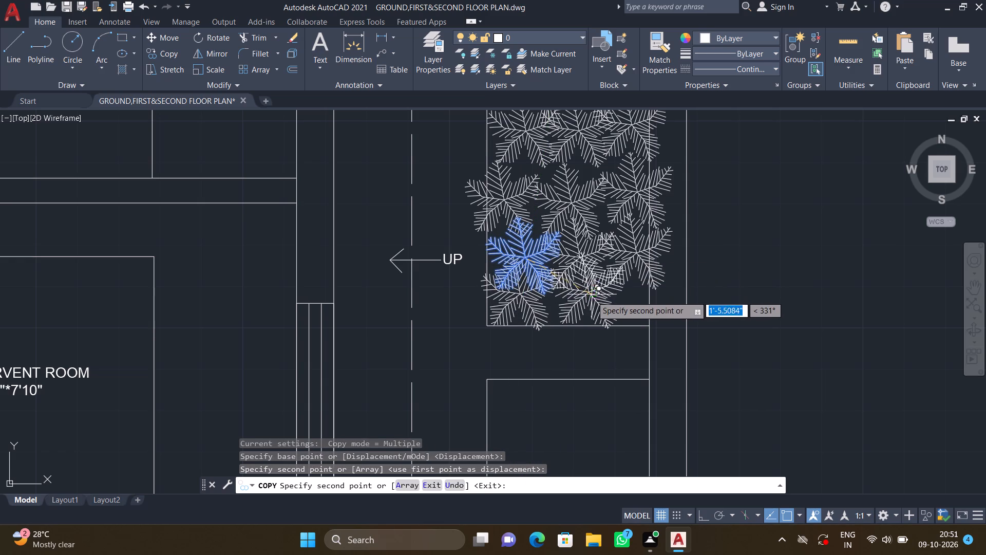
{"action": "left_click", "coordinate": [583, 298]}
{"action": "left_click", "coordinate": [628, 293]}
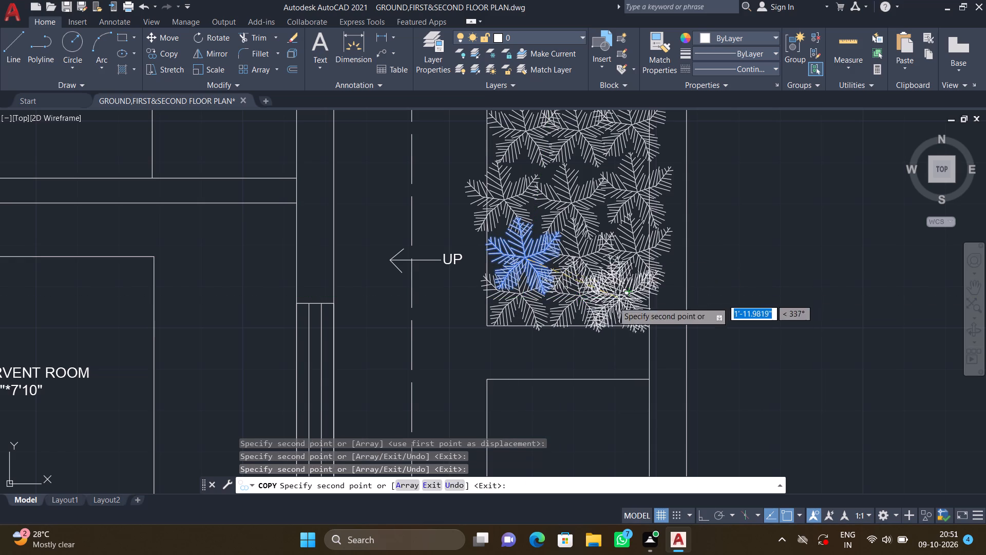
Continue copying the plant to place a first row of three along the upper edge of the next bed below.
{"action": "scroll", "coordinate": [587, 317], "scroll_direction": "down", "scroll_amount": 2}
{"action": "scroll", "coordinate": [376, 217], "scroll_direction": "down", "scroll_amount": 2}
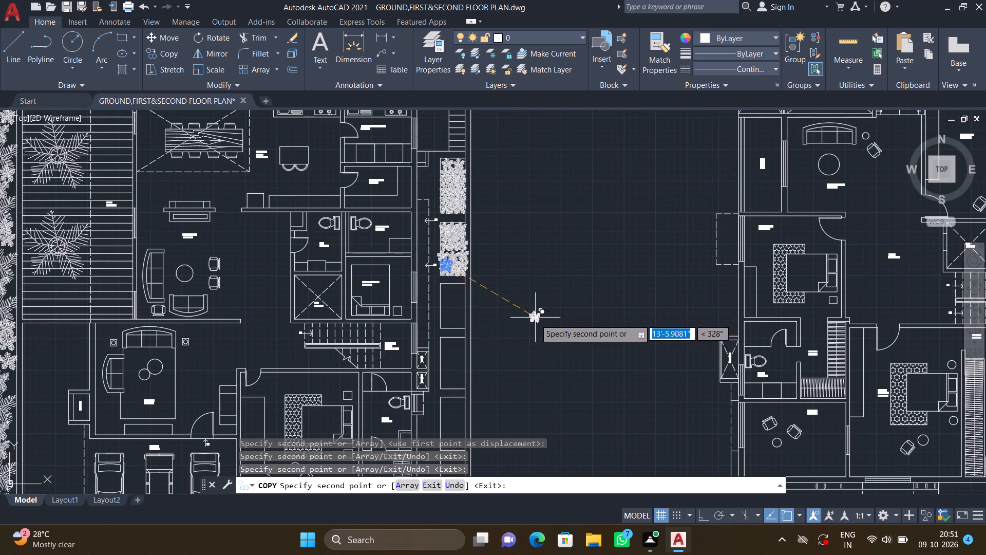
{"action": "scroll", "coordinate": [558, 231], "scroll_direction": "down", "scroll_amount": 3}
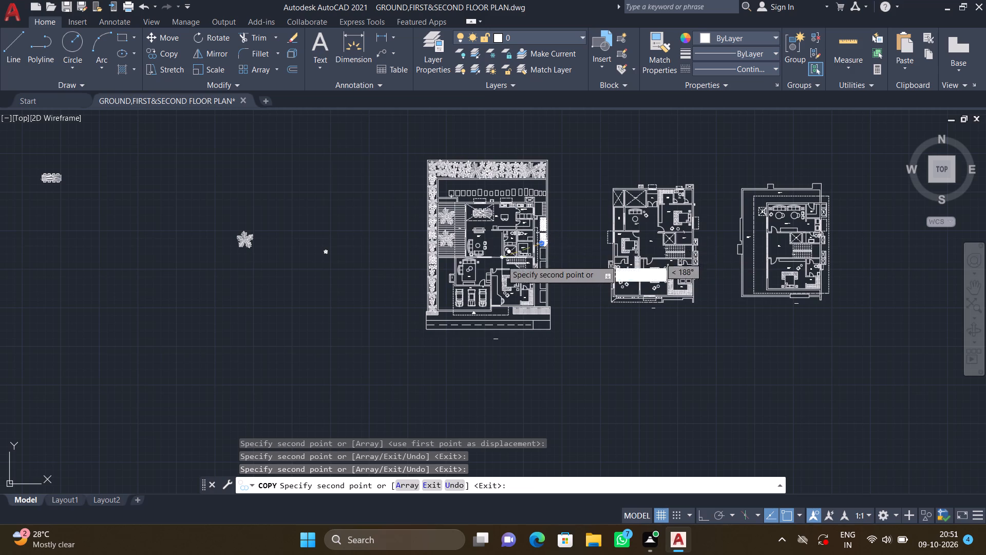
{"action": "scroll", "coordinate": [527, 246], "scroll_direction": "up", "scroll_amount": 5}
{"action": "scroll", "coordinate": [567, 267], "scroll_direction": "up", "scroll_amount": 3}
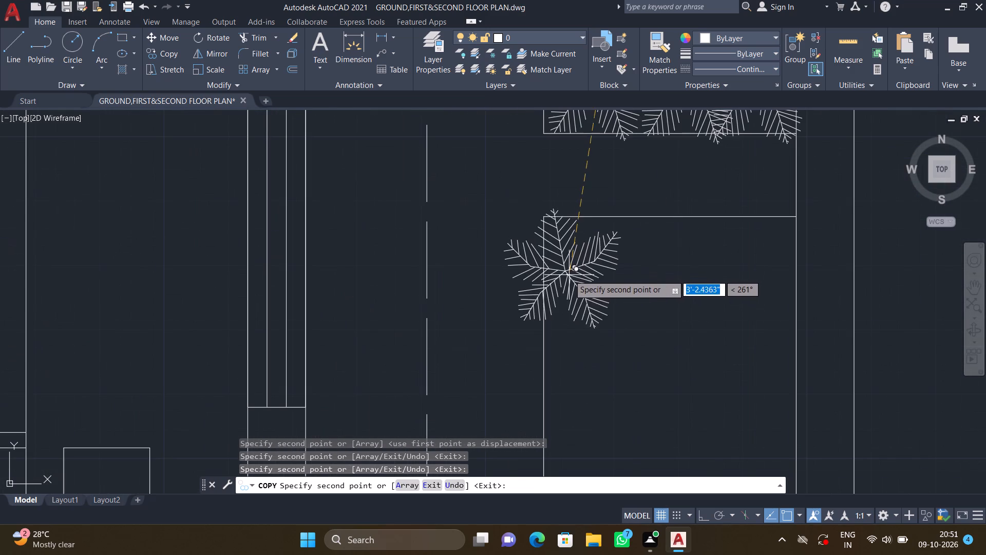
{"action": "left_click", "coordinate": [584, 274]}
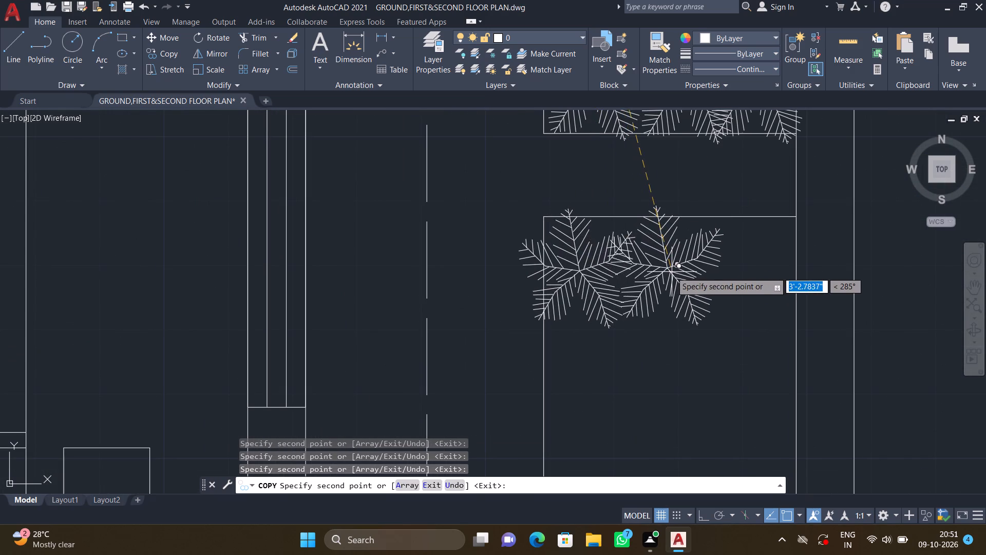
{"action": "left_click", "coordinate": [663, 272]}
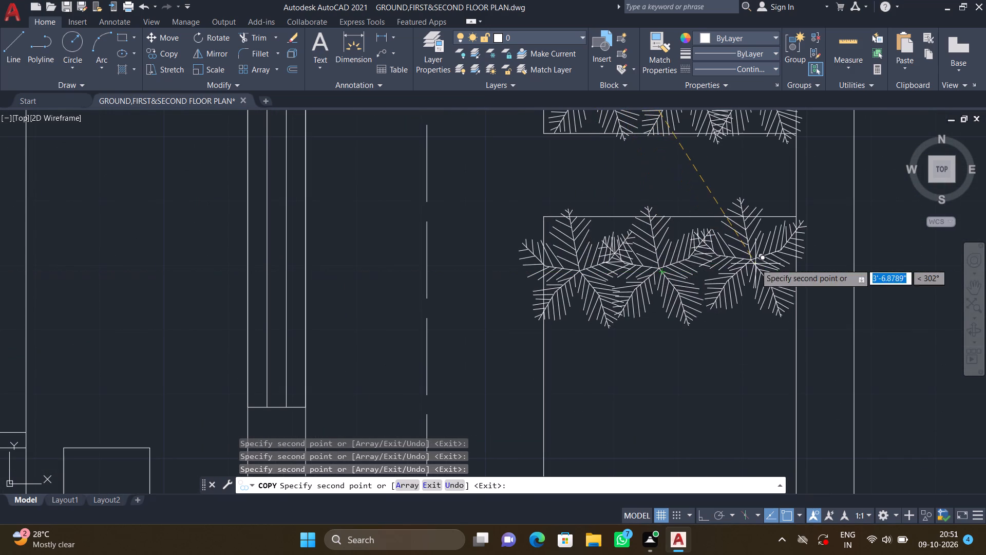
{"action": "left_click", "coordinate": [755, 262]}
Place a second row of three plant copies across this bed, directly below its first row.
{"action": "scroll", "coordinate": [712, 292], "scroll_direction": "down", "scroll_amount": 2}
{"action": "middle_click_drag", "start_coordinate": [672, 311], "coordinate": [639, 276]}
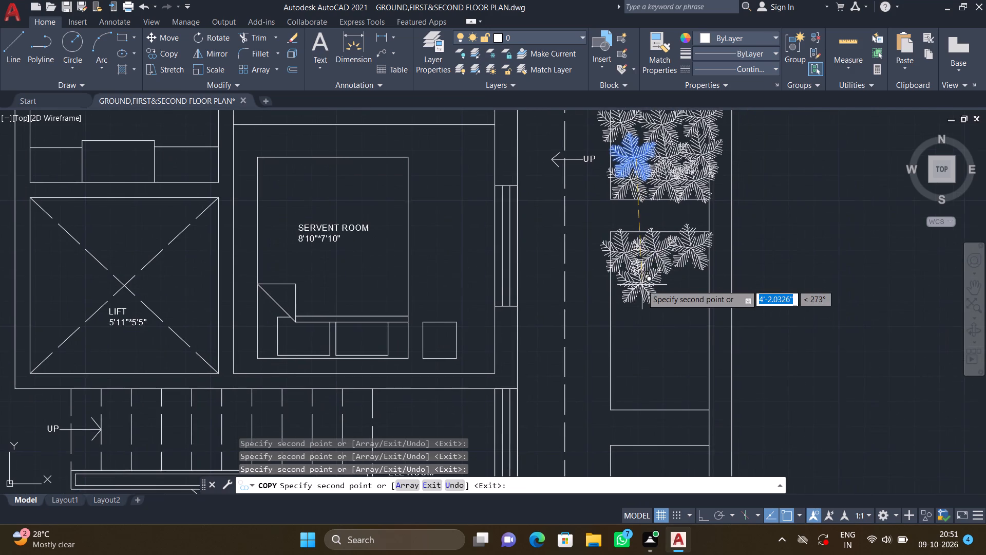
{"action": "scroll", "coordinate": [642, 285], "scroll_direction": "up", "scroll_amount": 3}
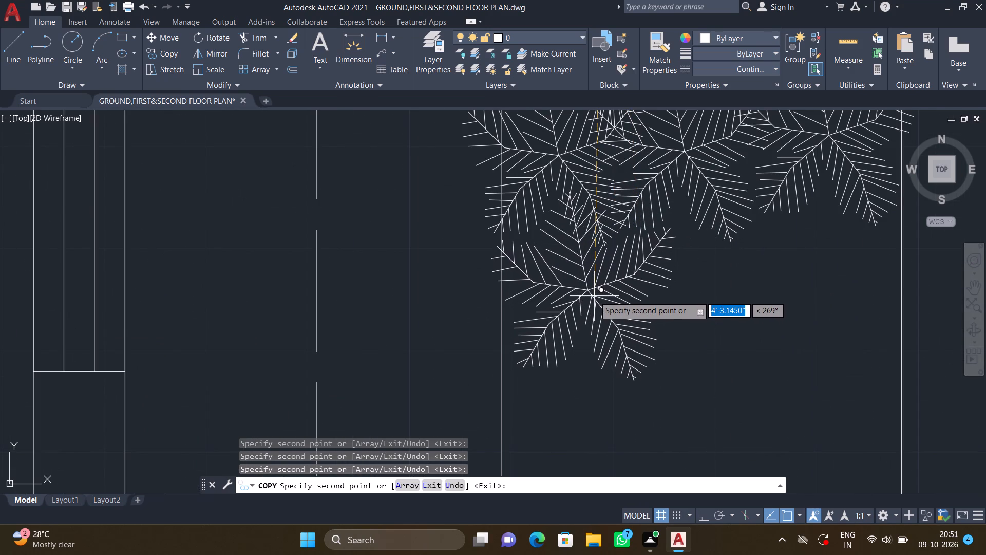
{"action": "left_click", "coordinate": [557, 292]}
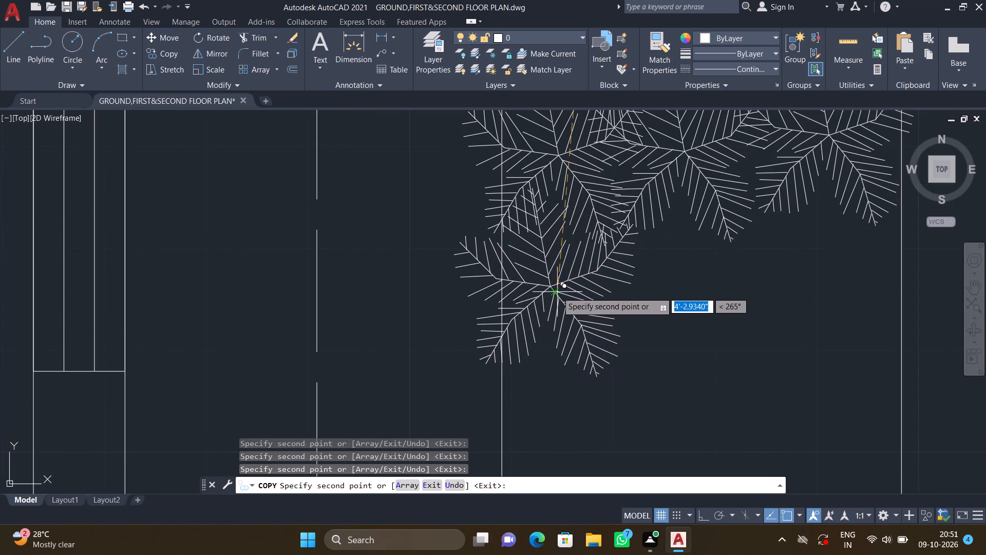
{"action": "left_click", "coordinate": [686, 284]}
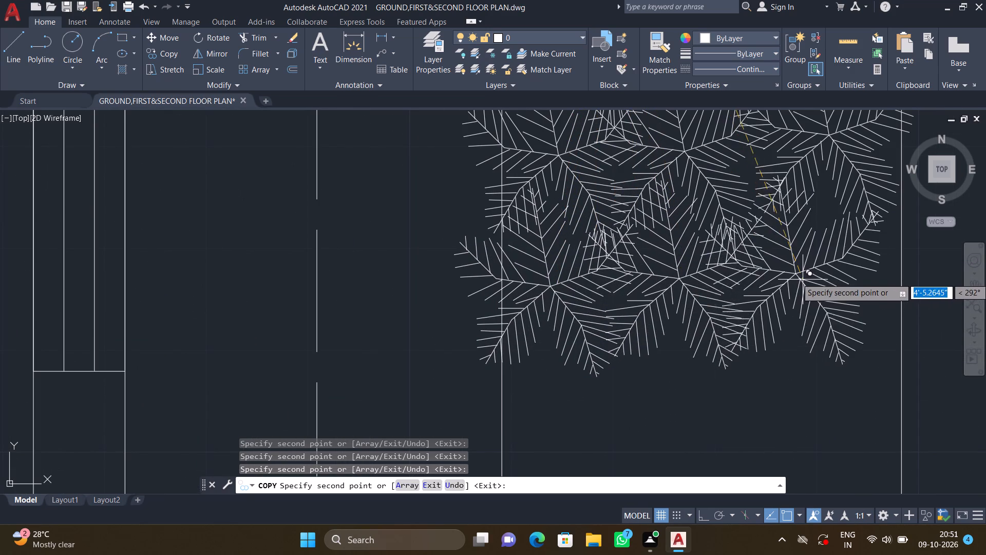
{"action": "left_click", "coordinate": [814, 266]}
Place a third row of three plant copies below the second, shifted slightly towards the boundary wall.
{"action": "scroll", "coordinate": [788, 300], "scroll_direction": "down", "scroll_amount": 3}
{"action": "middle_click", "coordinate": [754, 336]}
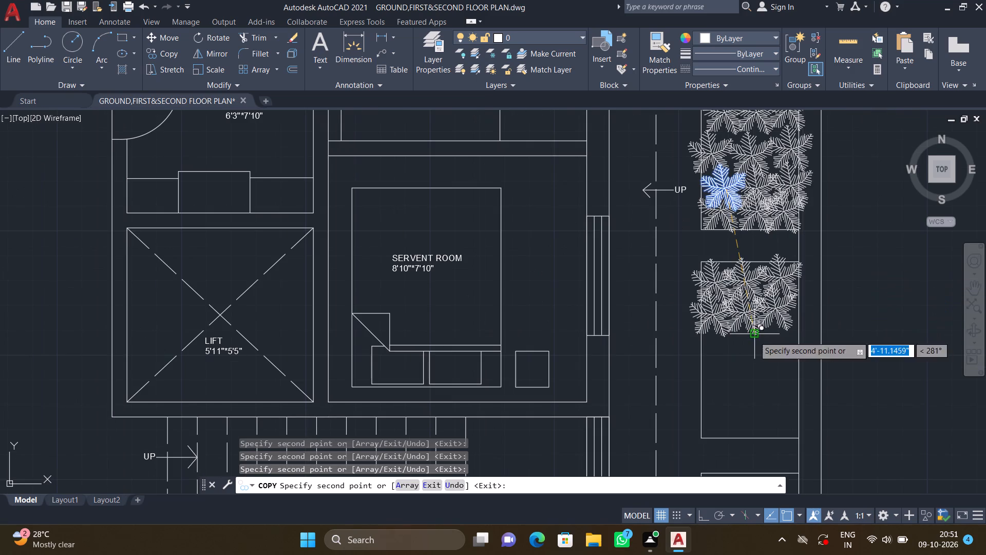
{"action": "middle_click", "coordinate": [754, 336]}
{"action": "middle_click_drag", "start_coordinate": [754, 336], "coordinate": [735, 324]}
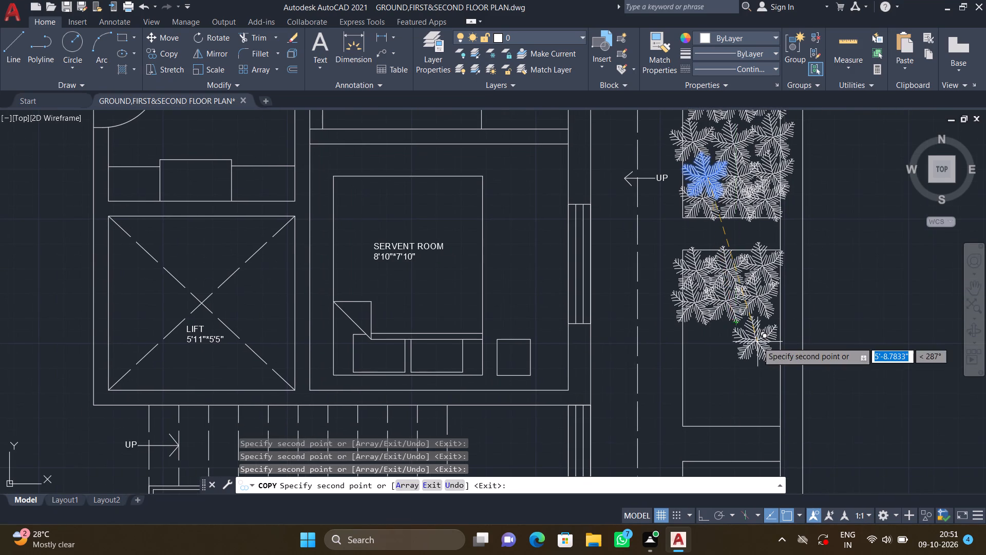
{"action": "scroll", "coordinate": [757, 345], "scroll_direction": "up", "scroll_amount": 1}
{"action": "middle_click_drag", "start_coordinate": [676, 282], "coordinate": [628, 205]}
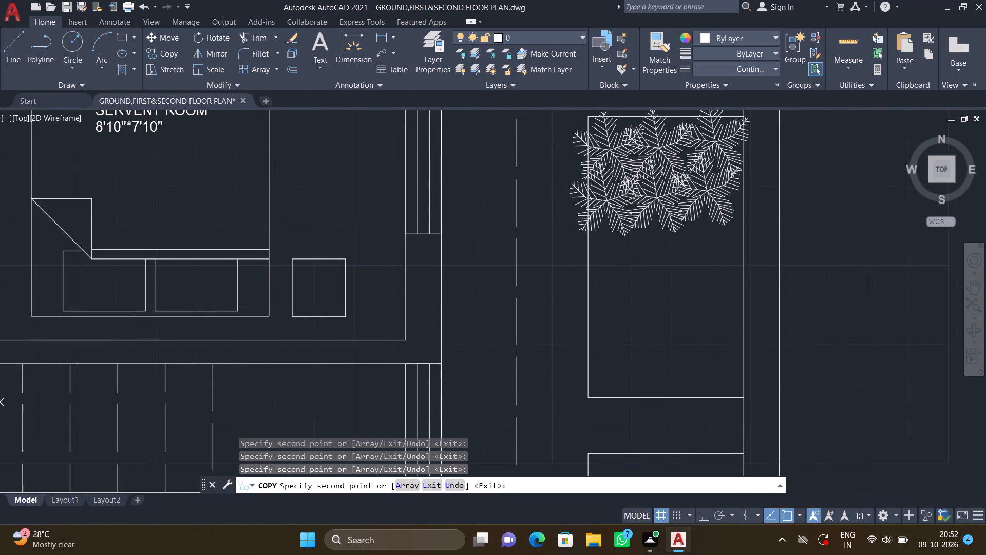
{"action": "scroll", "coordinate": [627, 257], "scroll_direction": "up", "scroll_amount": 2}
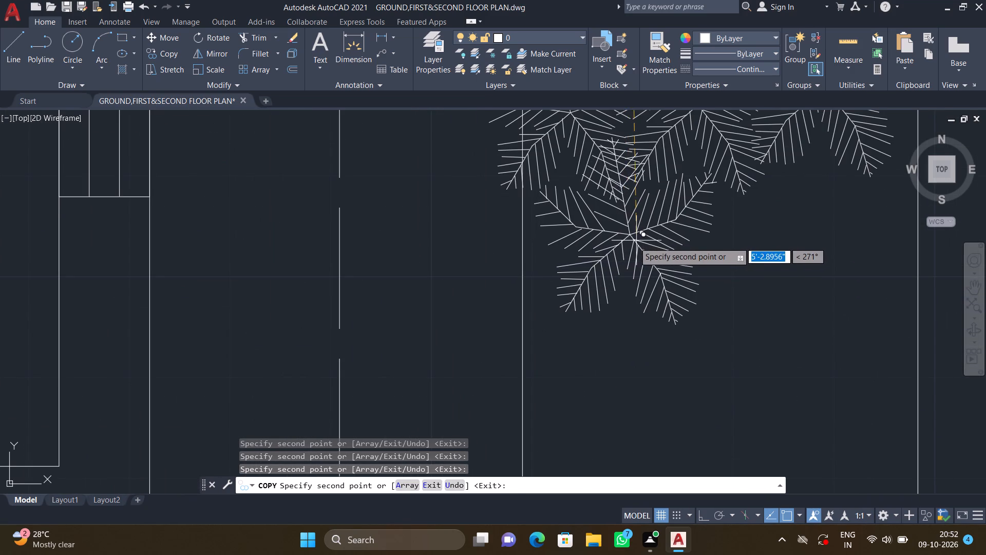
{"action": "left_click", "coordinate": [630, 245]}
{"action": "left_click", "coordinate": [757, 238]}
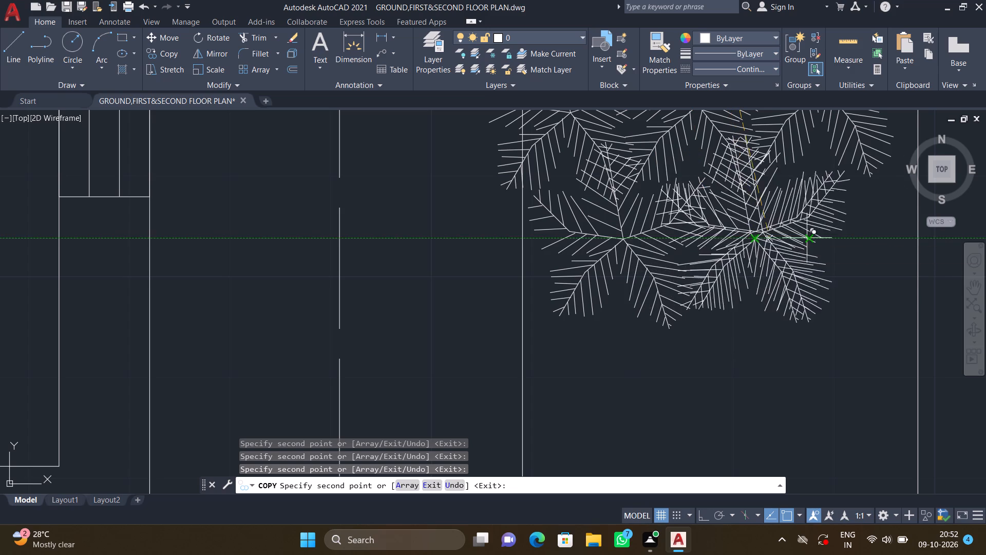
{"action": "left_click", "coordinate": [897, 225]}
Place a fourth row of three plant copies across this bed, directly below the third row.
{"action": "scroll", "coordinate": [891, 234], "scroll_direction": "down", "scroll_amount": 1}
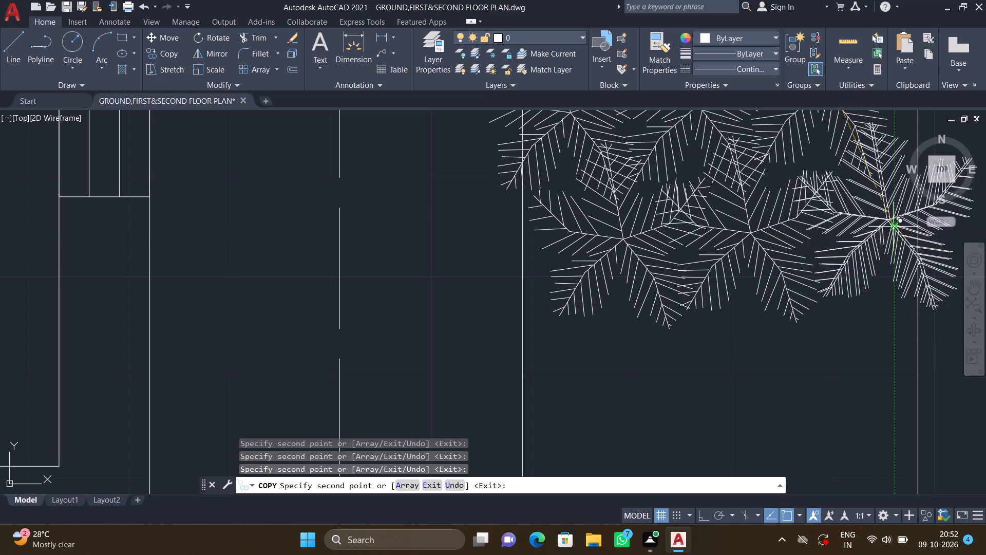
{"action": "scroll", "coordinate": [887, 240], "scroll_direction": "down", "scroll_amount": 1}
{"action": "middle_click_drag", "start_coordinate": [805, 324], "coordinate": [724, 302]}
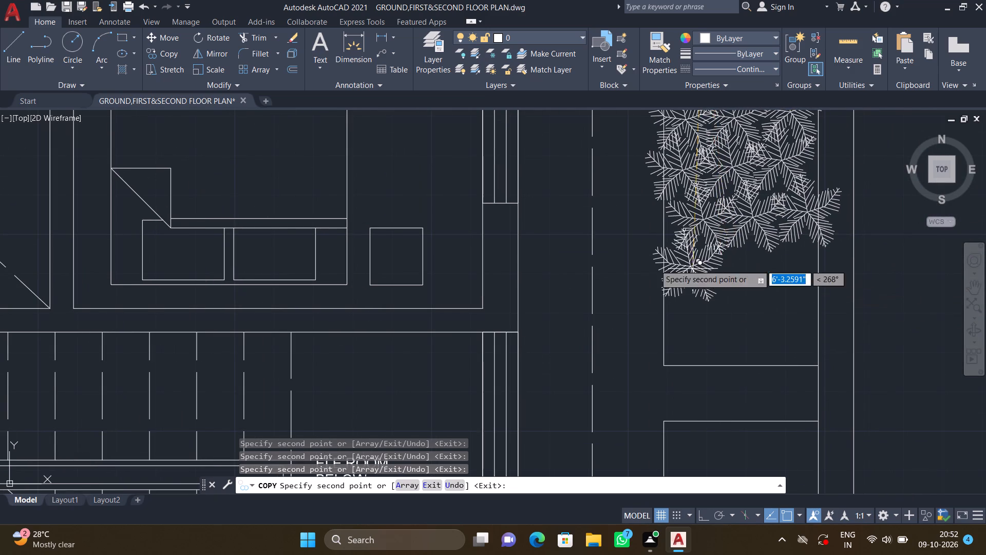
{"action": "scroll", "coordinate": [695, 277], "scroll_direction": "up", "scroll_amount": 2}
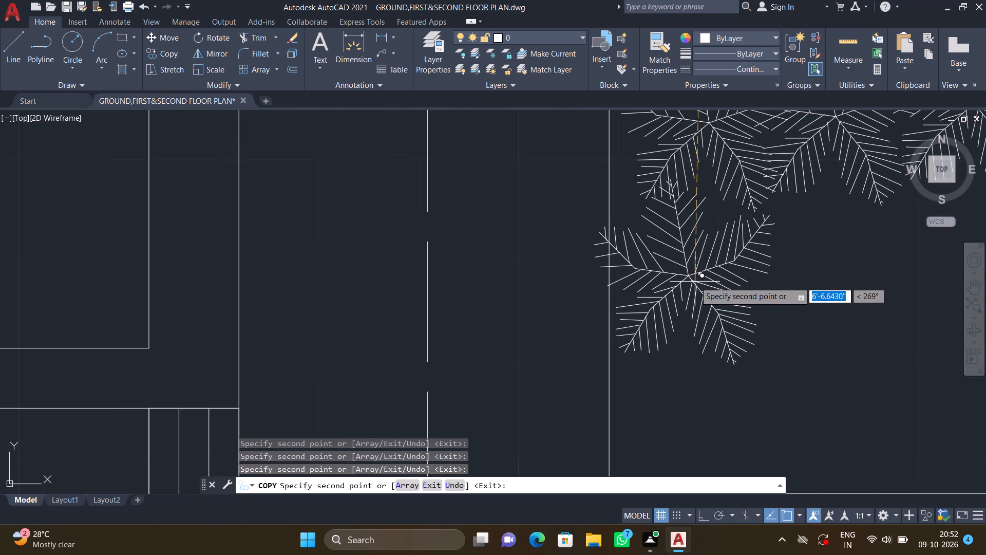
{"action": "left_click", "coordinate": [713, 281]}
{"action": "scroll", "coordinate": [764, 281], "scroll_direction": "down", "scroll_amount": 2}
{"action": "middle_click_drag", "start_coordinate": [795, 280], "coordinate": [734, 269]}
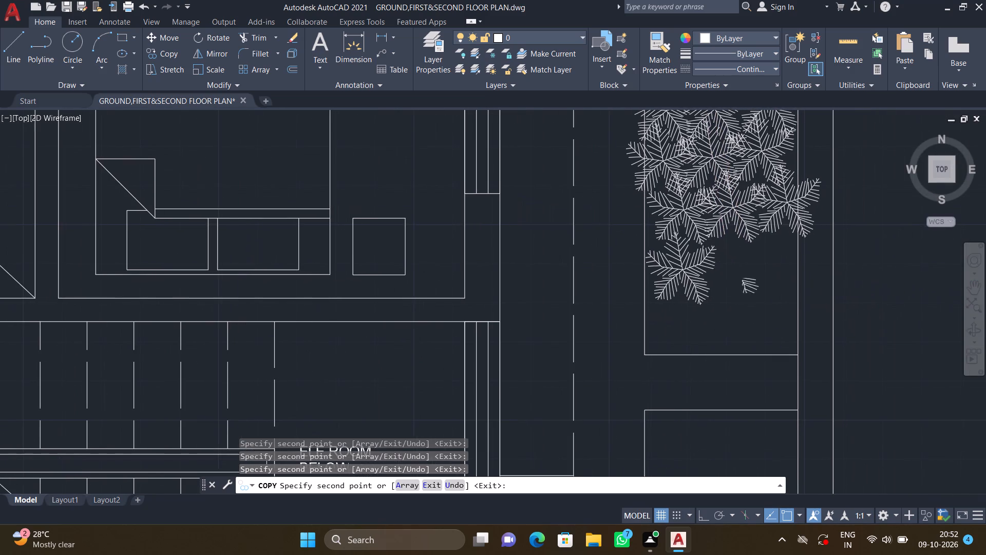
{"action": "scroll", "coordinate": [735, 270], "scroll_direction": "up", "scroll_amount": 2}
{"action": "left_click", "coordinate": [743, 270]}
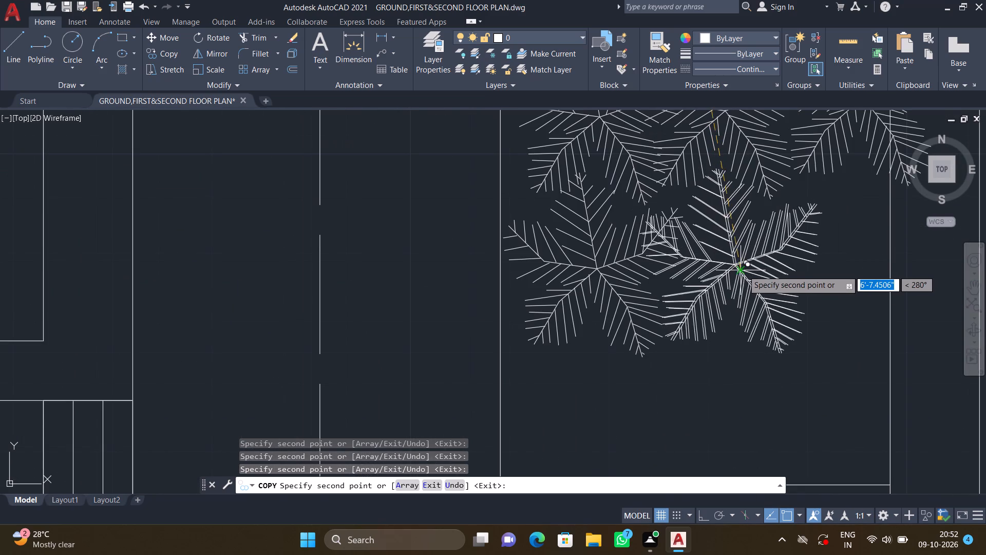
{"action": "left_click", "coordinate": [882, 254]}
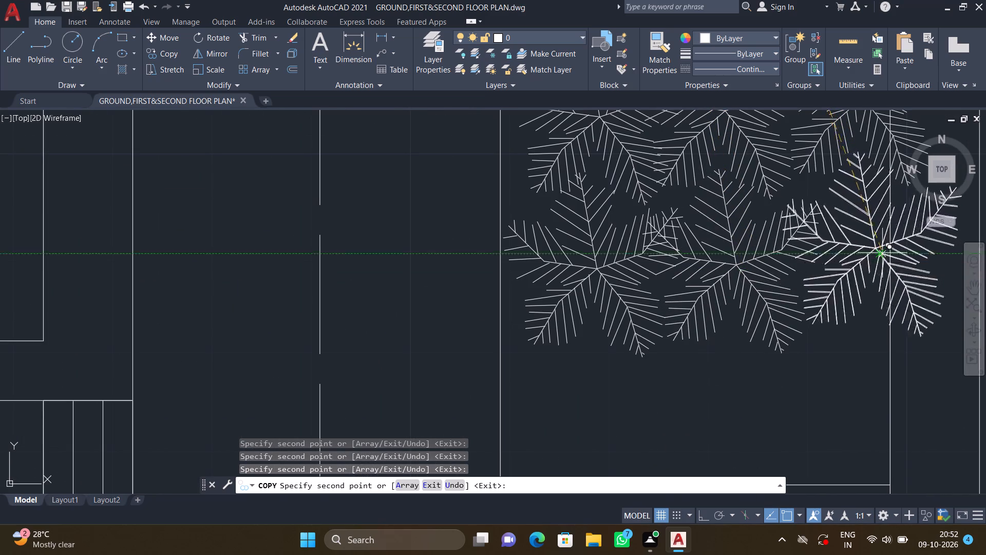
Place a fifth row of three plant copies across this bed, along its lower edge.
{"action": "scroll", "coordinate": [877, 266], "scroll_direction": "down", "scroll_amount": 1}
{"action": "middle_click_drag", "start_coordinate": [795, 362], "coordinate": [740, 322]}
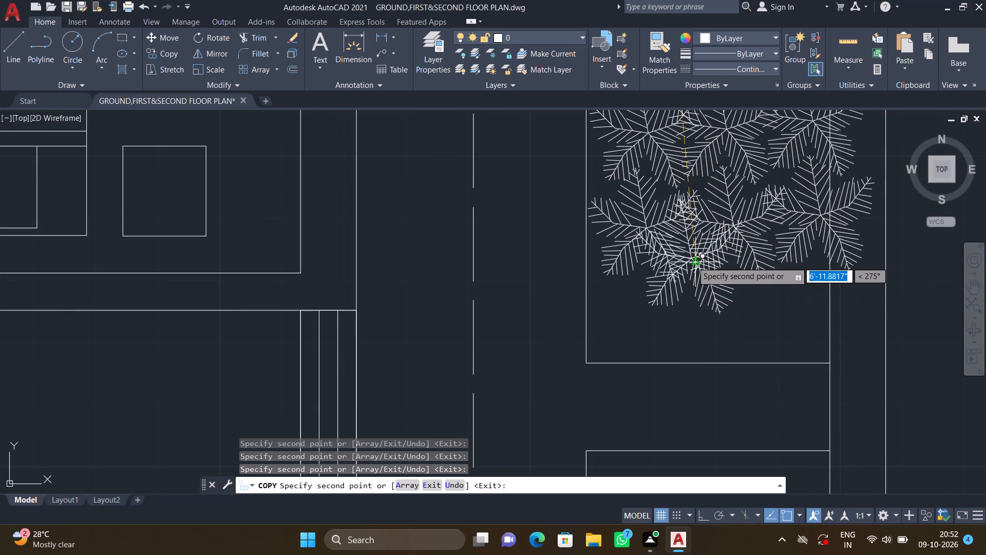
{"action": "middle_click_drag", "start_coordinate": [619, 357], "coordinate": [598, 357]}
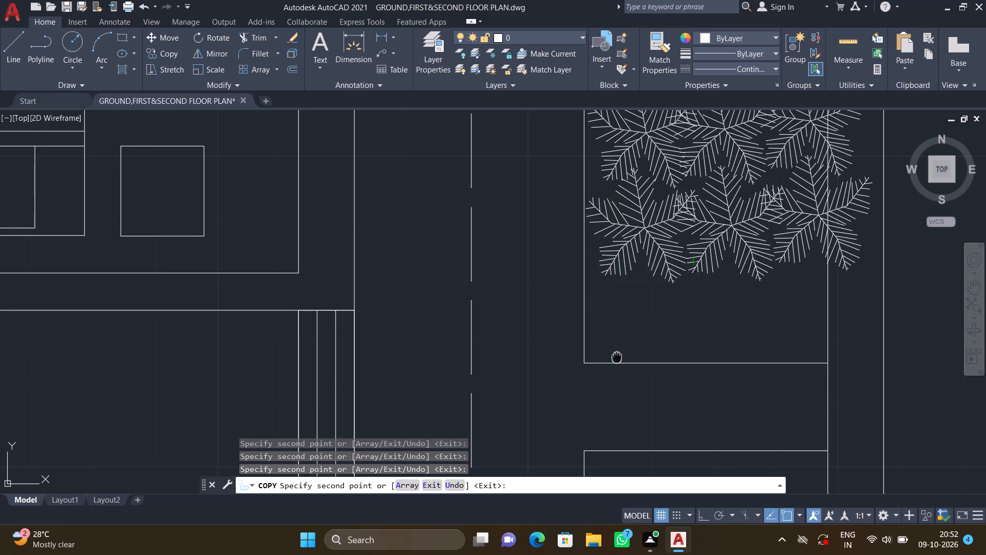
{"action": "middle_click_drag", "start_coordinate": [598, 357], "coordinate": [582, 360]}
{"action": "scroll", "coordinate": [596, 336], "scroll_direction": "up", "scroll_amount": 1}
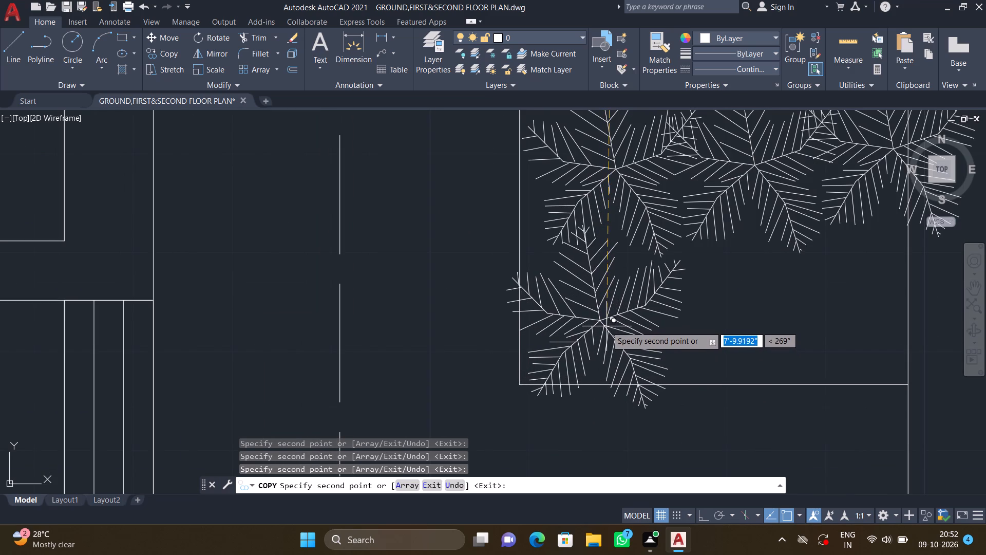
{"action": "left_click", "coordinate": [605, 326]}
{"action": "scroll", "coordinate": [665, 323], "scroll_direction": "down", "scroll_amount": 1}
{"action": "middle_click_drag", "start_coordinate": [720, 324], "coordinate": [676, 314]}
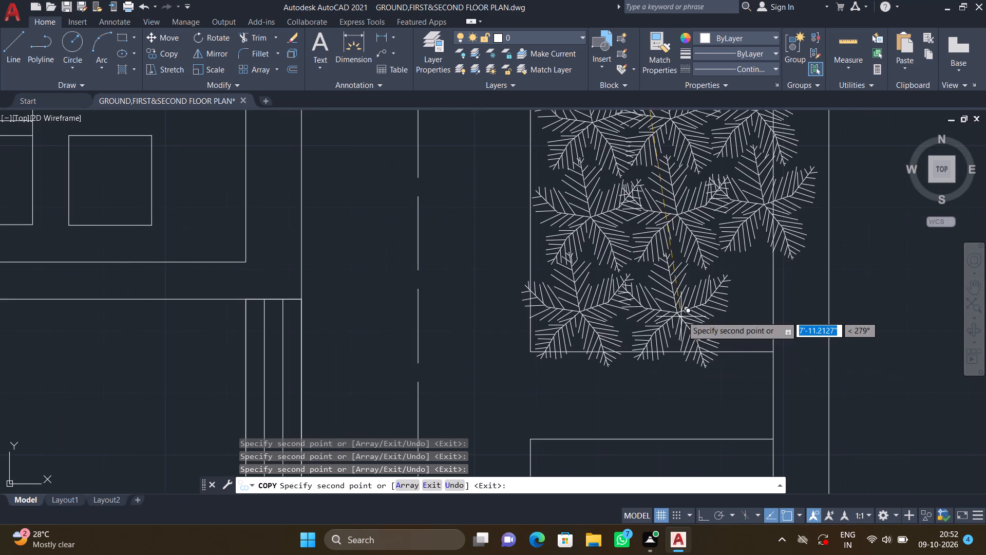
{"action": "scroll", "coordinate": [681, 314], "scroll_direction": "up", "scroll_amount": 2}
{"action": "left_click", "coordinate": [673, 308]}
{"action": "scroll", "coordinate": [704, 307], "scroll_direction": "down", "scroll_amount": 2}
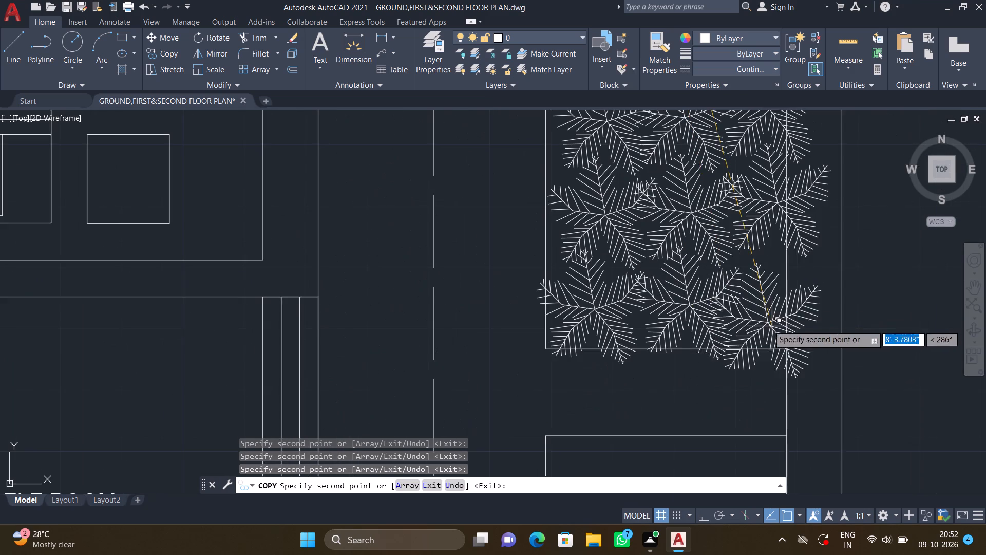
{"action": "middle_click_drag", "start_coordinate": [760, 322], "coordinate": [688, 321]}
{"action": "scroll", "coordinate": [706, 310], "scroll_direction": "up", "scroll_amount": 1}
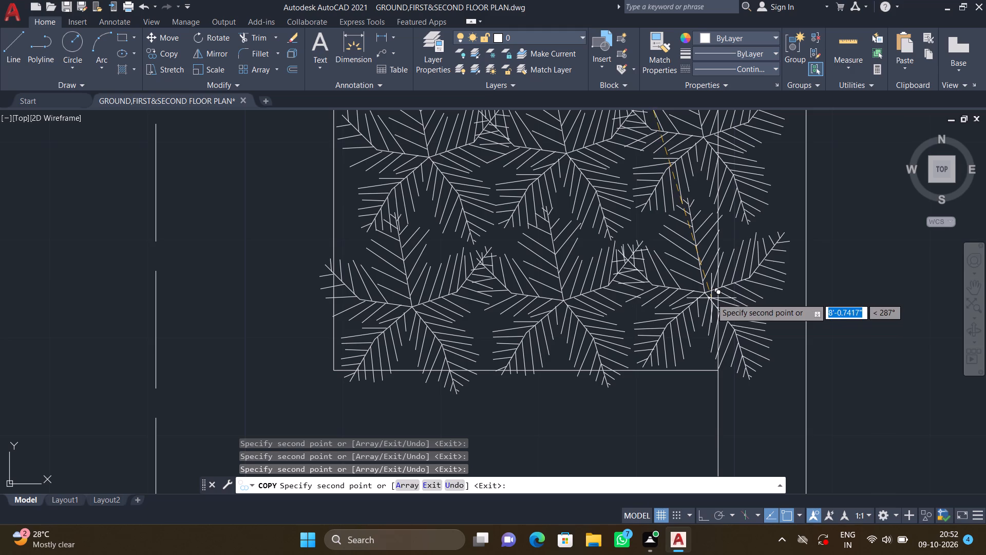
{"action": "left_click", "coordinate": [712, 298]}
Place a first row of three plant copies along the upper edge of the next bed below, then end the Copy command.
{"action": "scroll", "coordinate": [699, 310], "scroll_direction": "down", "scroll_amount": 2}
{"action": "middle_click_drag", "start_coordinate": [619, 371], "coordinate": [606, 319]}
{"action": "scroll", "coordinate": [609, 328], "scroll_direction": "down", "scroll_amount": 1}
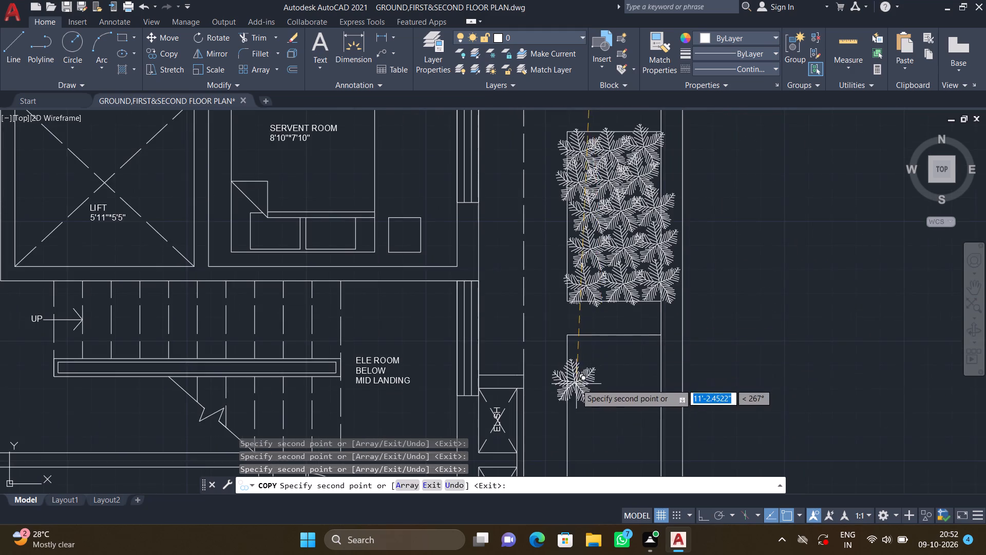
{"action": "middle_click_drag", "start_coordinate": [573, 374], "coordinate": [562, 328]}
{"action": "scroll", "coordinate": [575, 324], "scroll_direction": "up", "scroll_amount": 1}
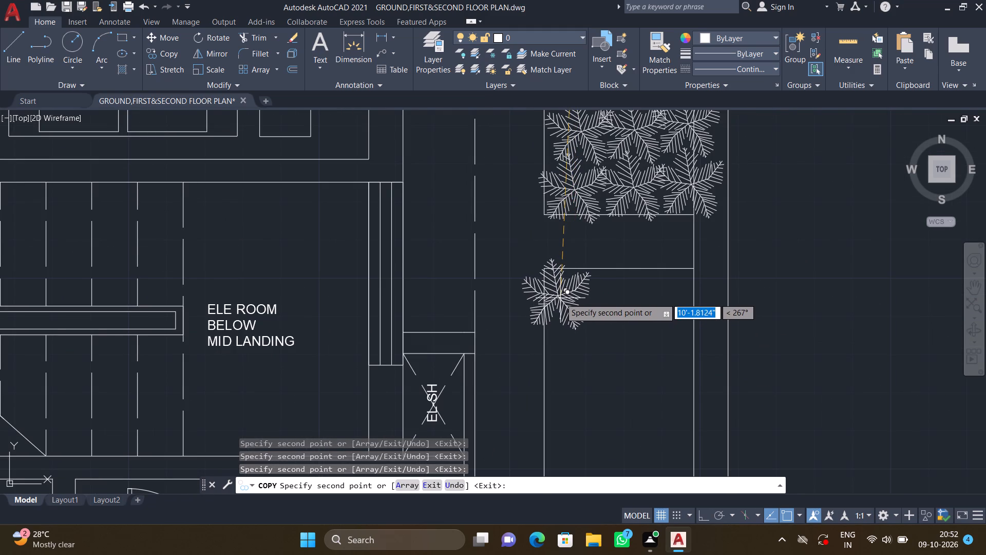
{"action": "left_click", "coordinate": [561, 301]}
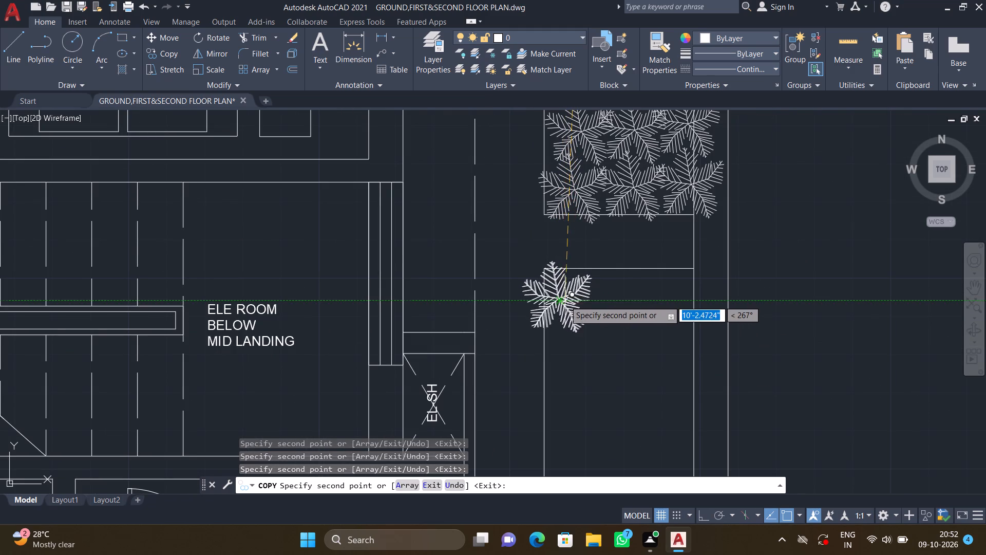
{"action": "left_click", "coordinate": [616, 301]}
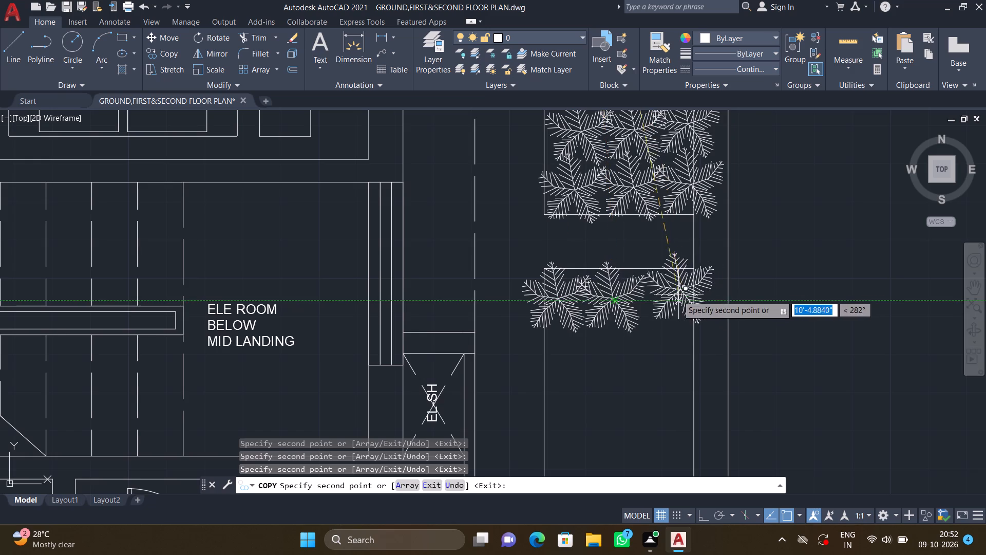
{"action": "left_click", "coordinate": [674, 297]}
{"action": "scroll", "coordinate": [680, 316], "scroll_direction": "down", "scroll_amount": 2}
{"action": "scroll", "coordinate": [694, 447], "scroll_direction": "down", "scroll_amount": 1}
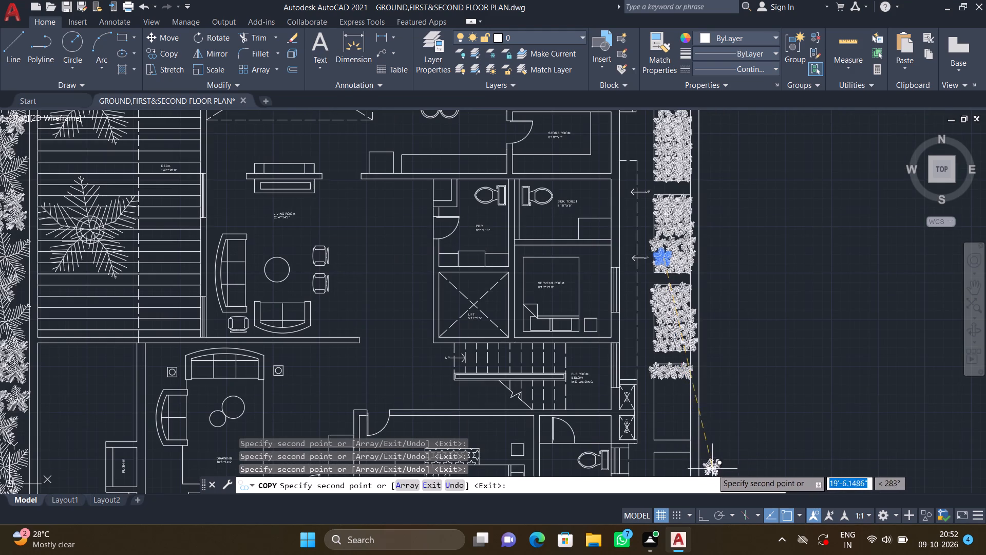
{"action": "scroll", "coordinate": [695, 451], "scroll_direction": "down", "scroll_amount": 1}
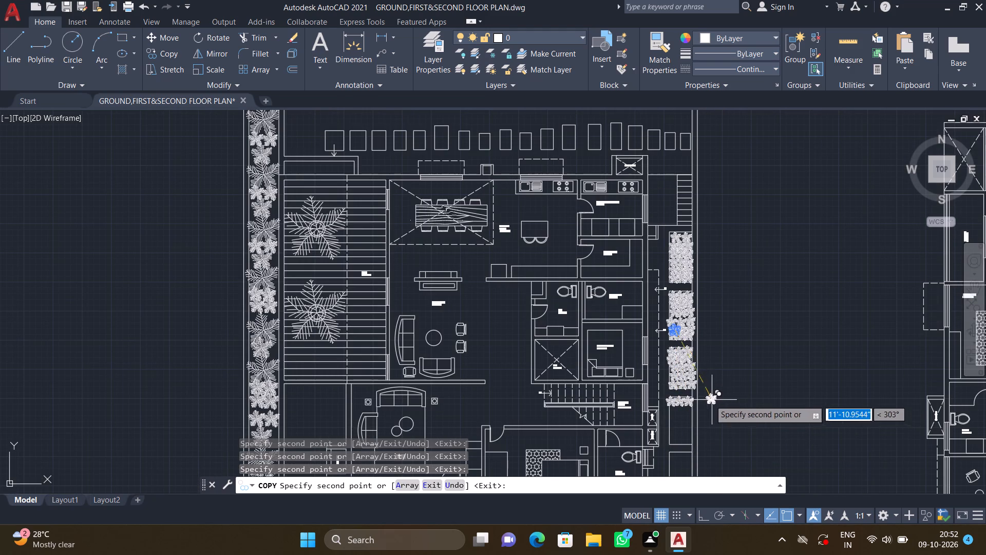
{"action": "key", "text": "Escape"}
Copy the first plant of the new row to place a second row of three directly below it in the same bed.
{"action": "middle_click_drag", "start_coordinate": [686, 386], "coordinate": [663, 364]}
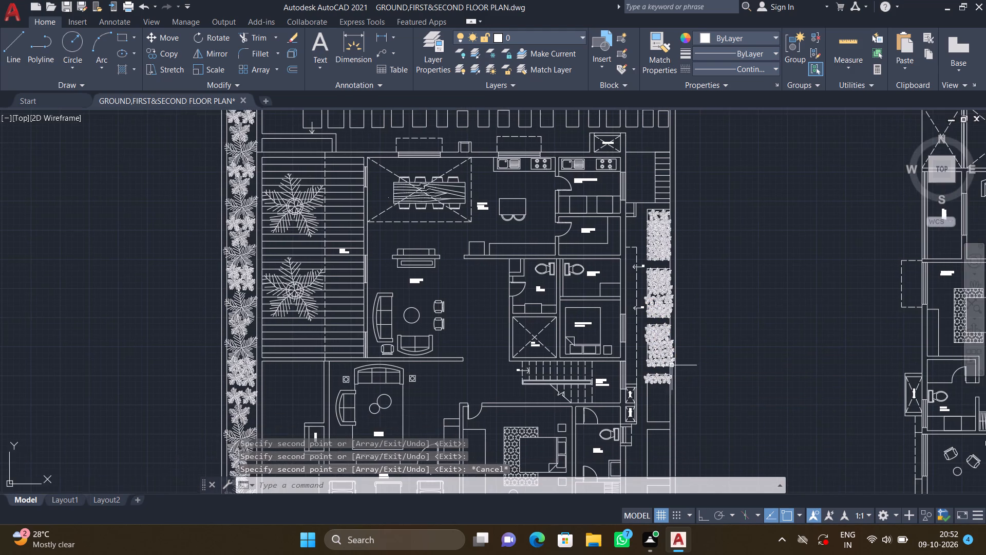
{"action": "scroll", "coordinate": [671, 319], "scroll_direction": "up", "scroll_amount": 2}
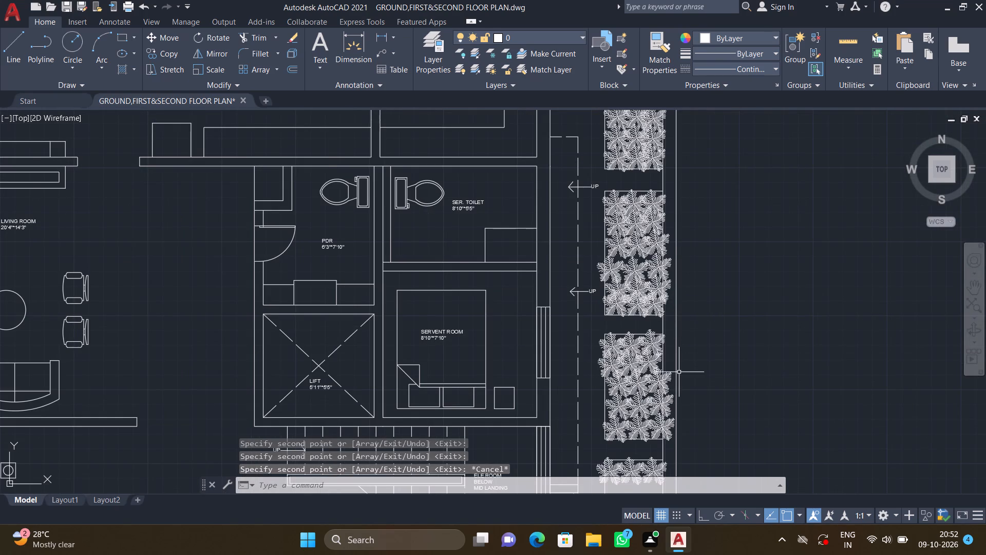
{"action": "scroll", "coordinate": [679, 372], "scroll_direction": "down", "scroll_amount": 1}
{"action": "middle_click_drag", "start_coordinate": [661, 399], "coordinate": [644, 375]}
{"action": "middle_click_drag", "start_coordinate": [625, 419], "coordinate": [612, 377]}
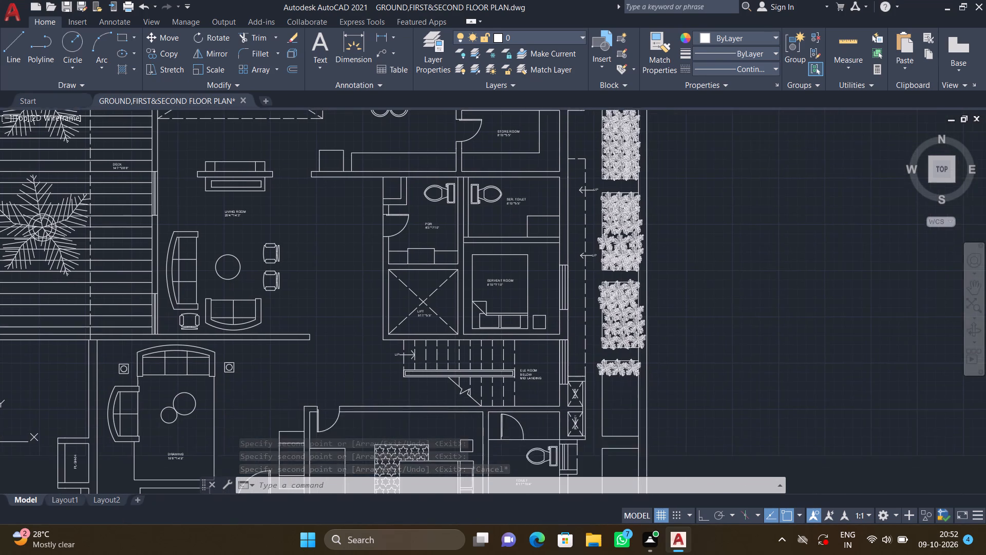
{"action": "scroll", "coordinate": [620, 383], "scroll_direction": "down", "scroll_amount": 1}
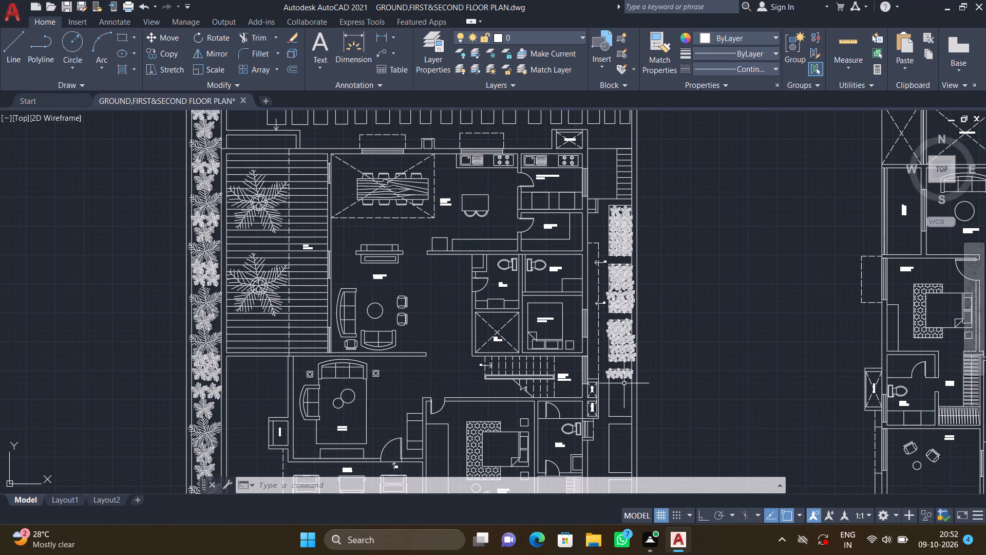
{"action": "middle_click_drag", "start_coordinate": [616, 392], "coordinate": [602, 371]}
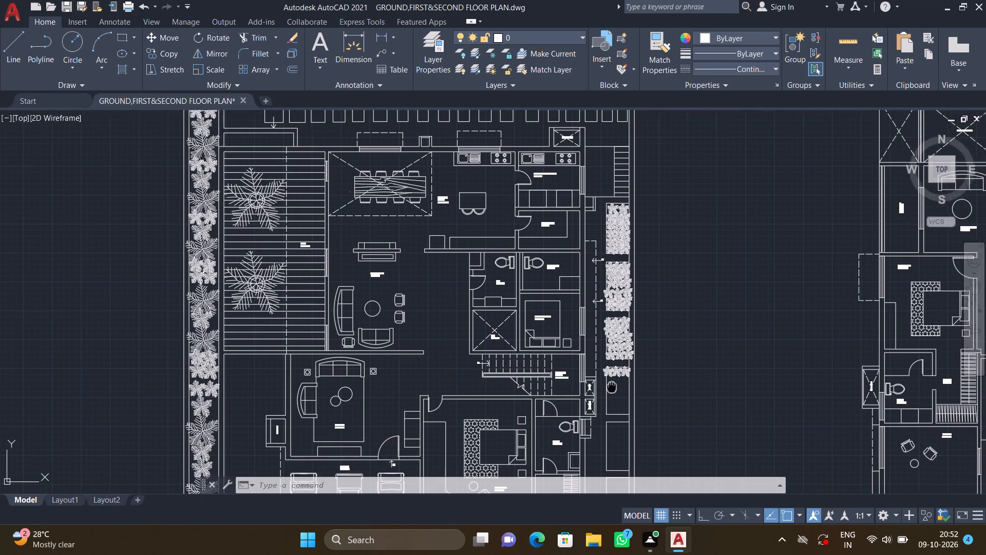
{"action": "middle_click_drag", "start_coordinate": [602, 371], "coordinate": [598, 359]}
{"action": "scroll", "coordinate": [606, 365], "scroll_direction": "up", "scroll_amount": 2}
{"action": "key", "text": "c"}
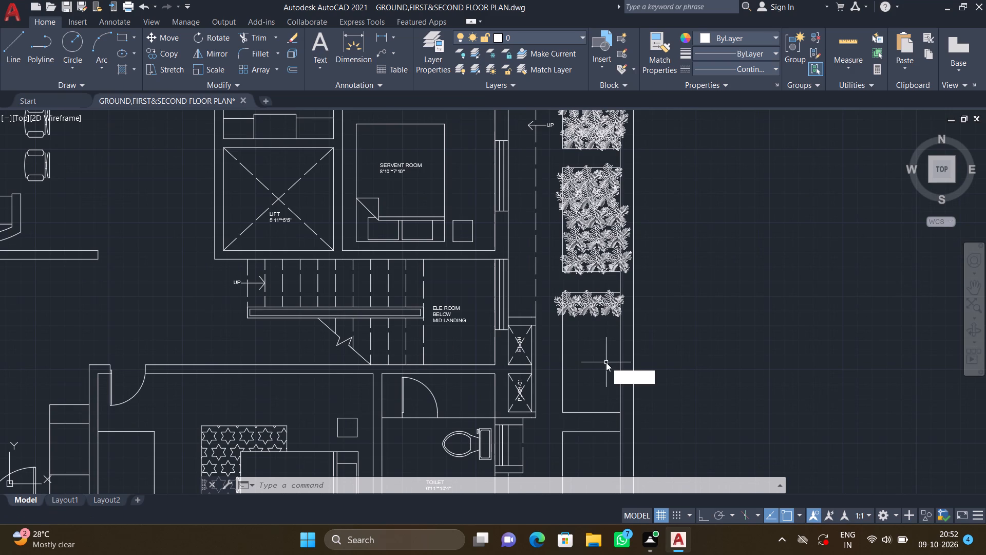
{"action": "key", "text": "o"}
{"action": "key", "text": "Return"}
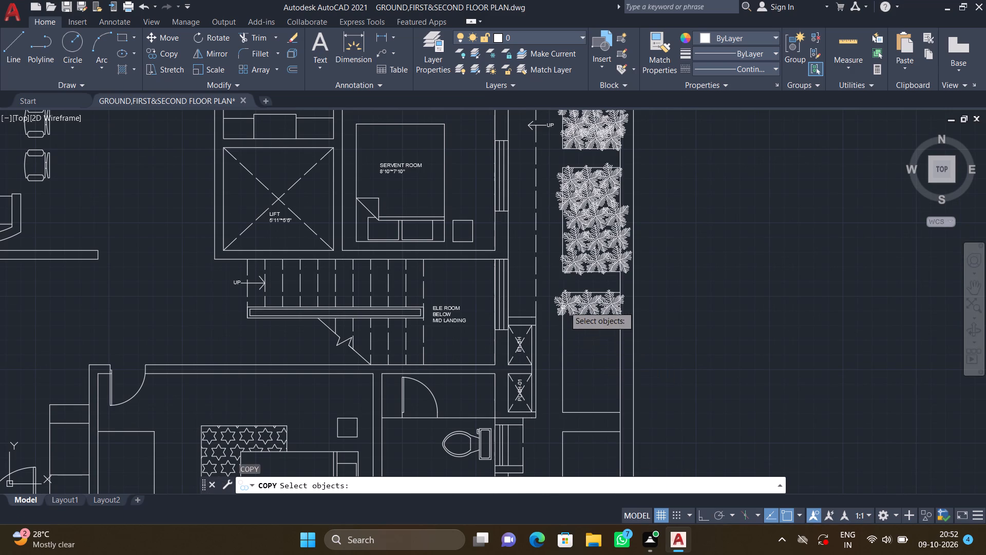
{"action": "left_click", "coordinate": [569, 302]}
{"action": "key", "text": "Return"}
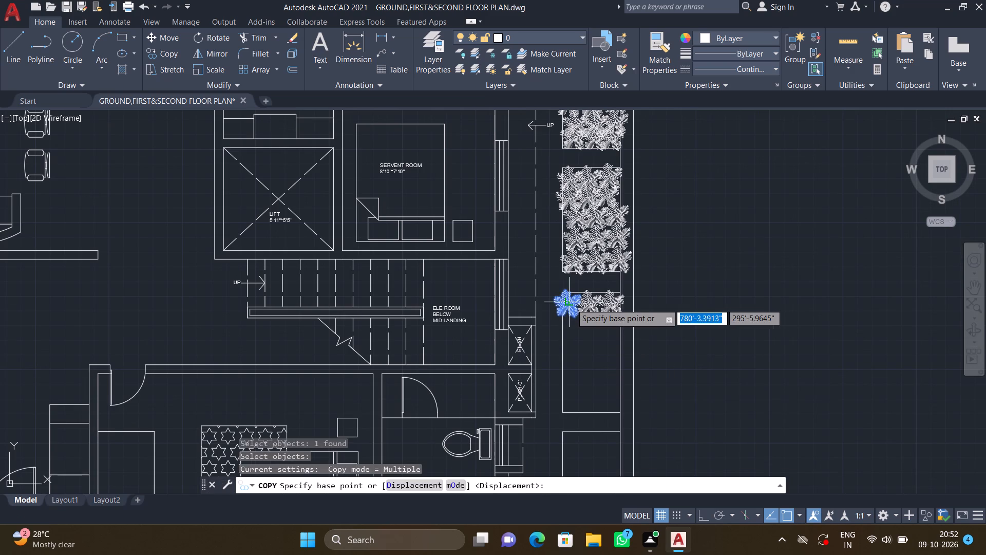
{"action": "left_click", "coordinate": [571, 303]}
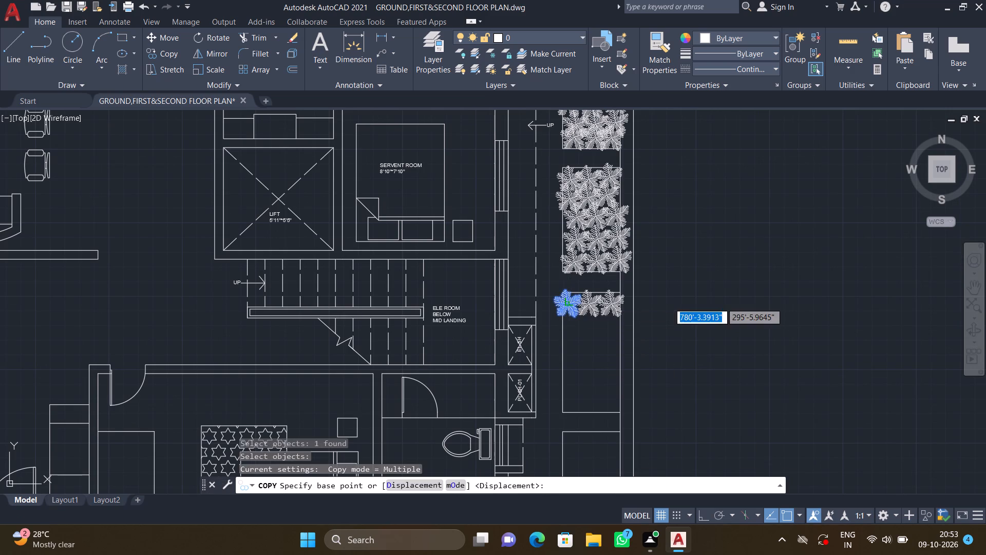
{"action": "scroll", "coordinate": [576, 330], "scroll_direction": "up", "scroll_amount": 2}
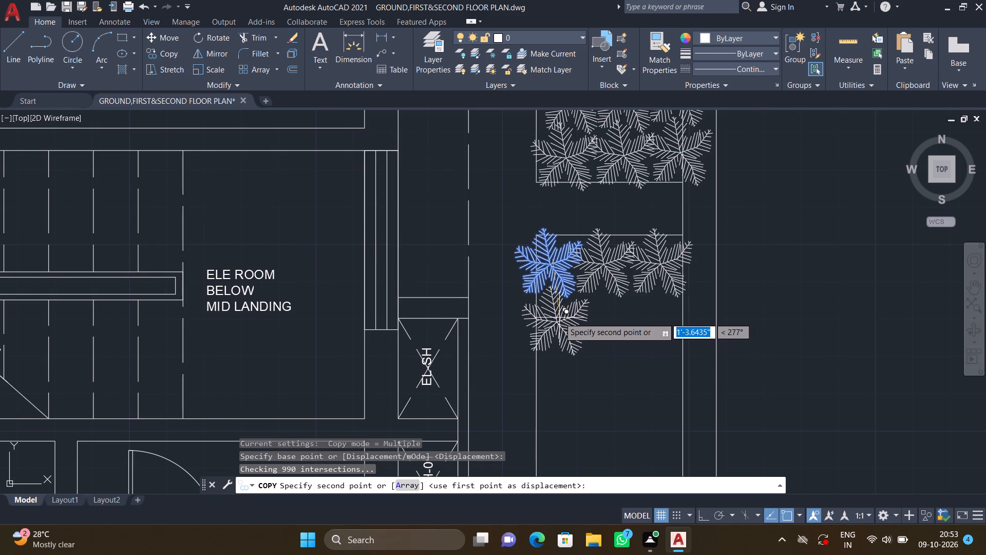
{"action": "left_click", "coordinate": [558, 314]}
{"action": "scroll", "coordinate": [614, 314], "scroll_direction": "up", "scroll_amount": 1}
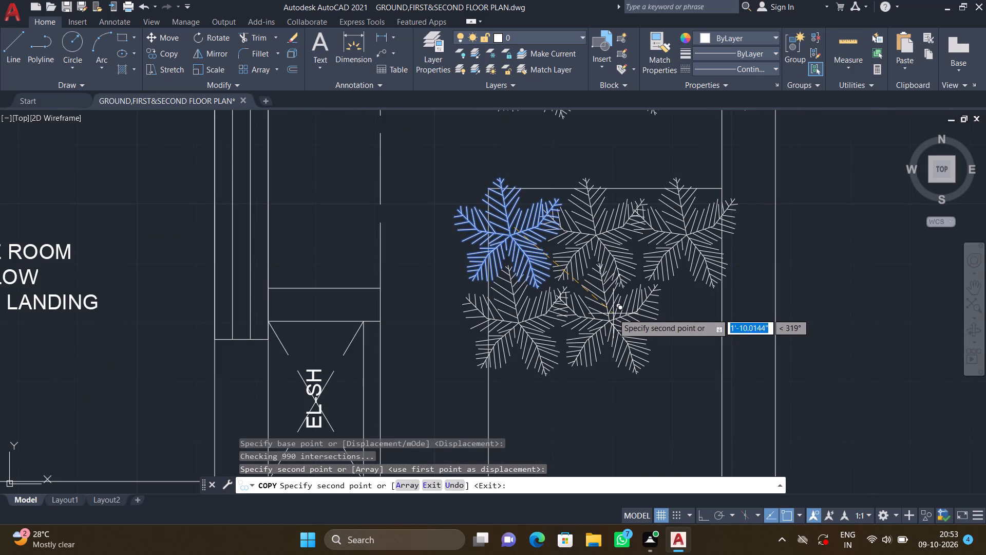
{"action": "left_click", "coordinate": [609, 309]}
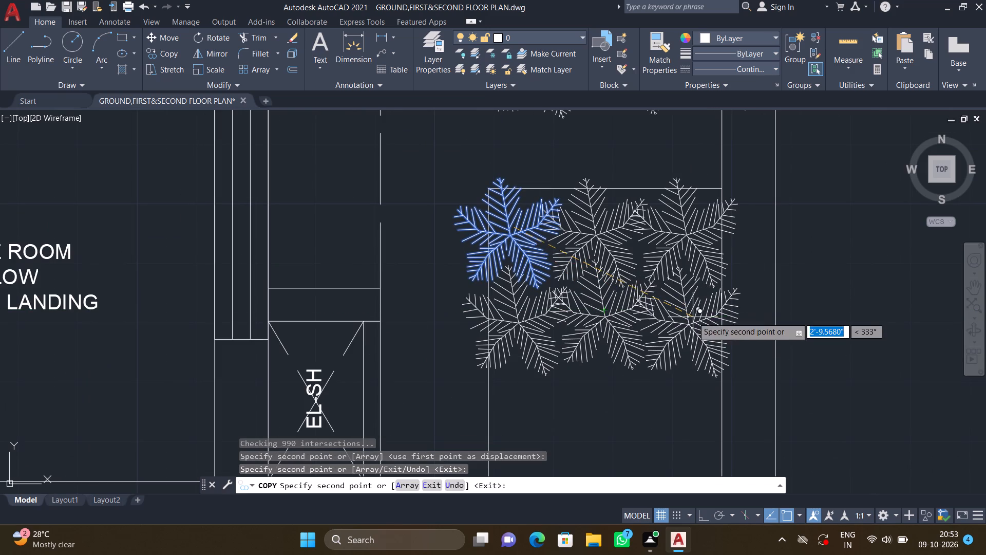
{"action": "left_click", "coordinate": [697, 310]}
Place a third row of three plant copies across this bed, directly below the second row.
{"action": "scroll", "coordinate": [612, 388], "scroll_direction": "down", "scroll_amount": 1}
{"action": "middle_click_drag", "start_coordinate": [601, 367], "coordinate": [595, 321]}
{"action": "scroll", "coordinate": [595, 332], "scroll_direction": "down", "scroll_amount": 1}
{"action": "scroll", "coordinate": [575, 353], "scroll_direction": "up", "scroll_amount": 2}
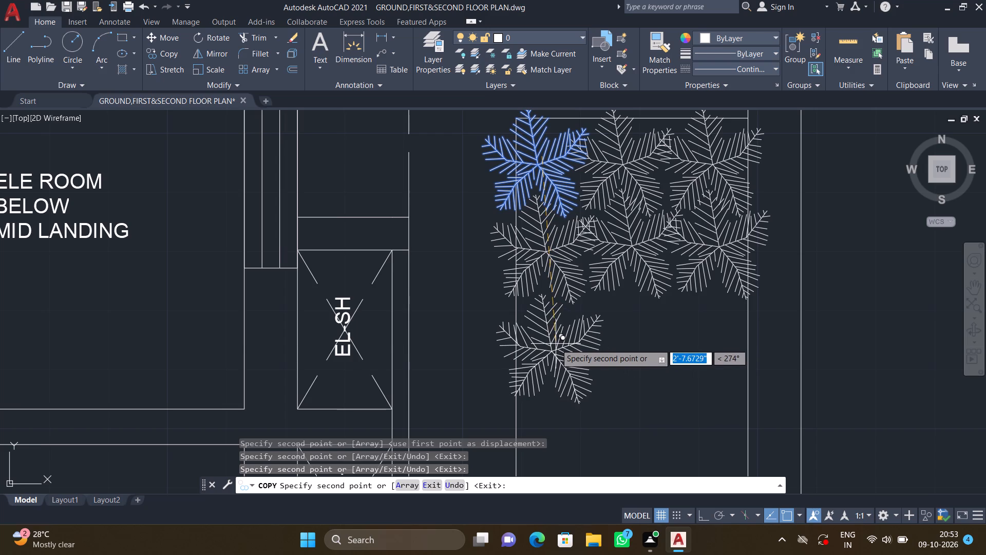
{"action": "left_click", "coordinate": [556, 344]}
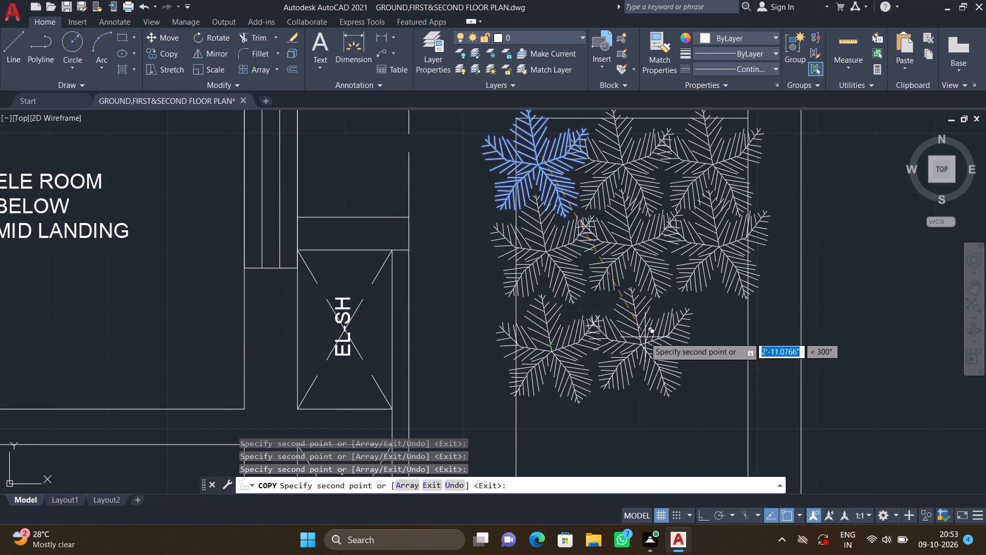
{"action": "left_click", "coordinate": [644, 337]}
{"action": "left_click", "coordinate": [709, 328]}
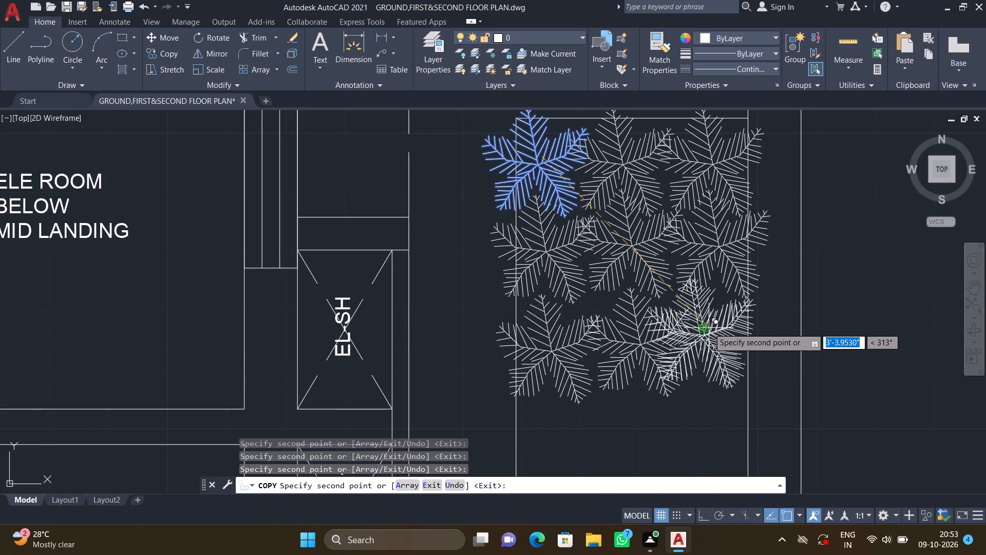
Place a fourth row of three plant copies across this bed, directly below the third row.
{"action": "scroll", "coordinate": [674, 384], "scroll_direction": "down", "scroll_amount": 1}
{"action": "middle_click_drag", "start_coordinate": [629, 361], "coordinate": [618, 337]}
{"action": "scroll", "coordinate": [577, 394], "scroll_direction": "up", "scroll_amount": 1}
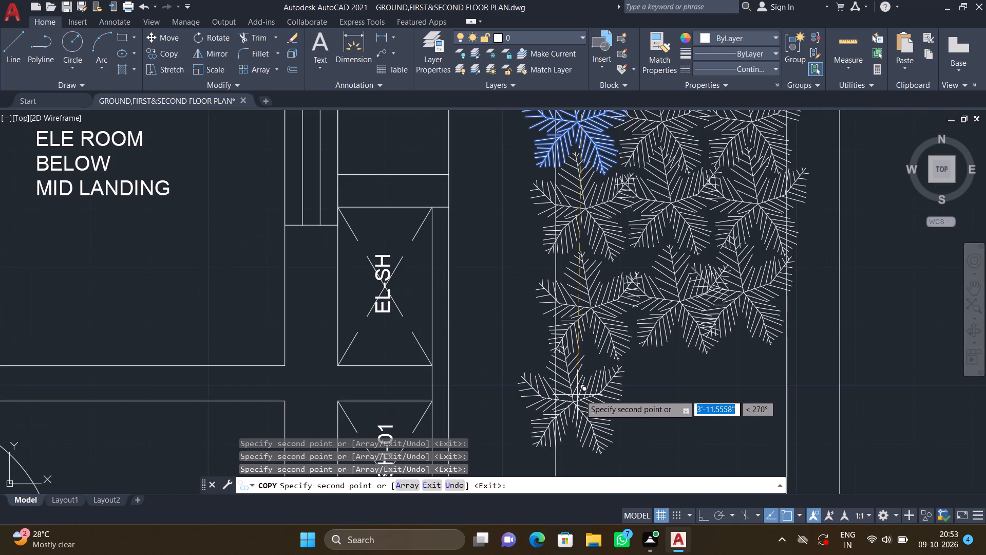
{"action": "left_click", "coordinate": [582, 393]}
{"action": "left_click", "coordinate": [671, 386]}
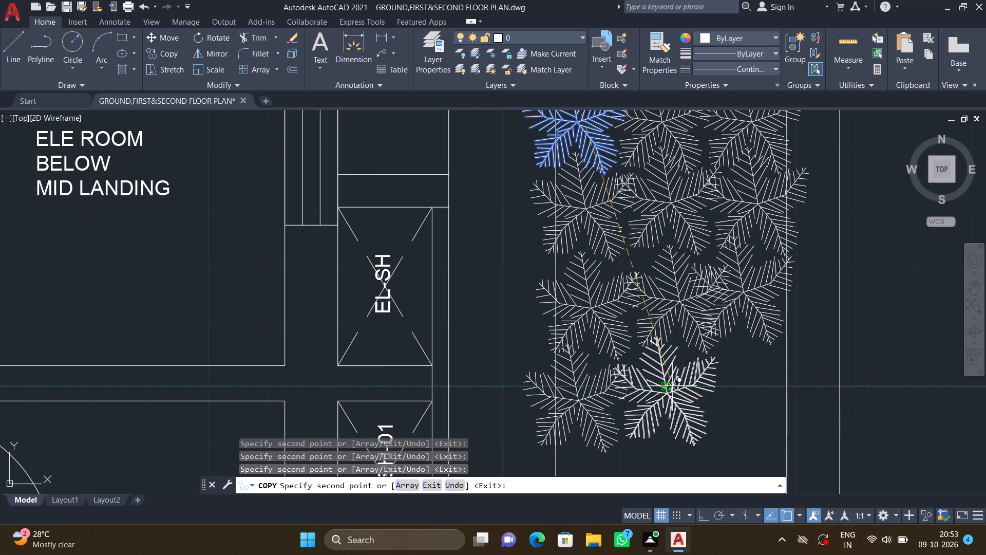
{"action": "left_click", "coordinate": [748, 381]}
Place a fifth row of three plant copies across this bed, just above its lower edge.
{"action": "scroll", "coordinate": [703, 410], "scroll_direction": "down", "scroll_amount": 1}
{"action": "middle_click_drag", "start_coordinate": [641, 393], "coordinate": [625, 365]}
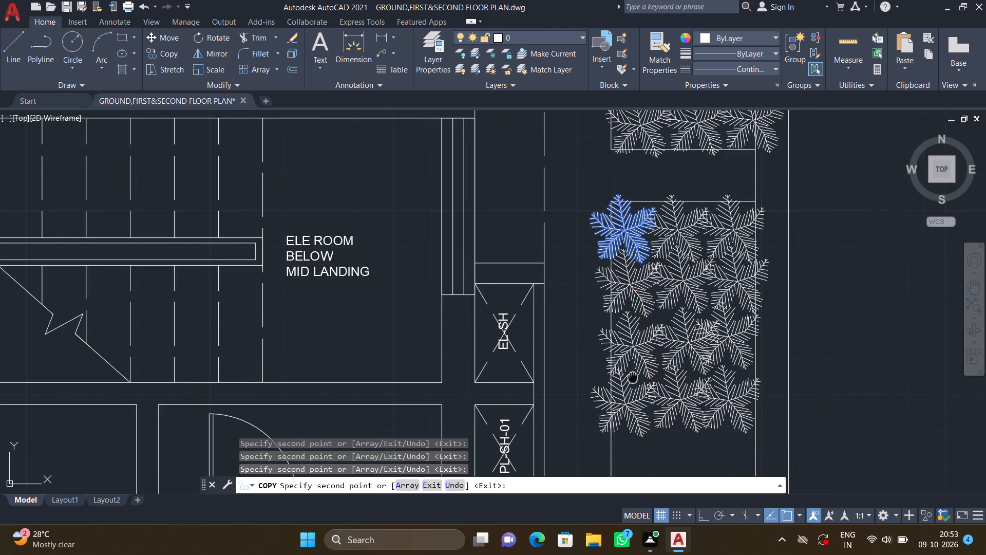
{"action": "middle_click_drag", "start_coordinate": [625, 365], "coordinate": [600, 330]}
{"action": "scroll", "coordinate": [595, 384], "scroll_direction": "up", "scroll_amount": 1}
{"action": "left_click", "coordinate": [595, 401]}
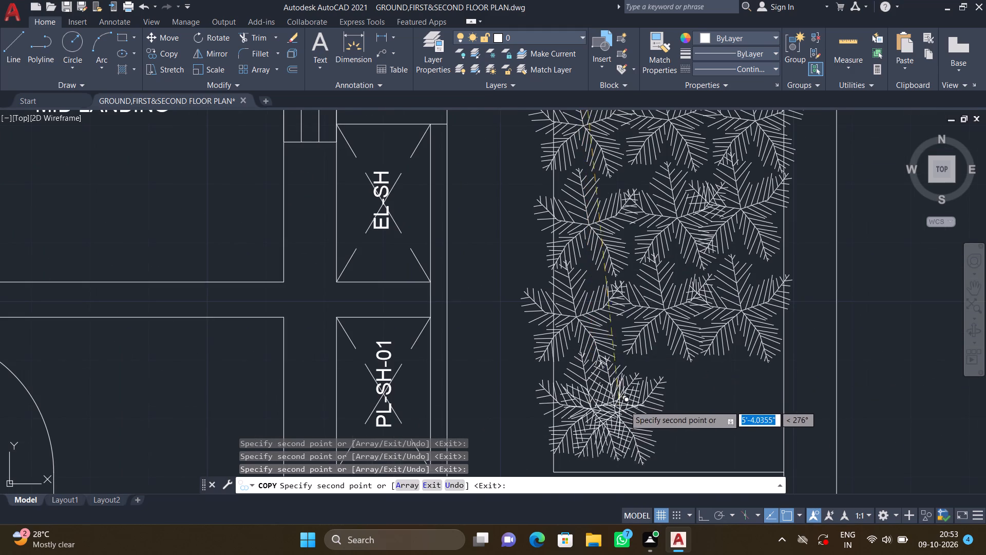
{"action": "left_click", "coordinate": [668, 397]}
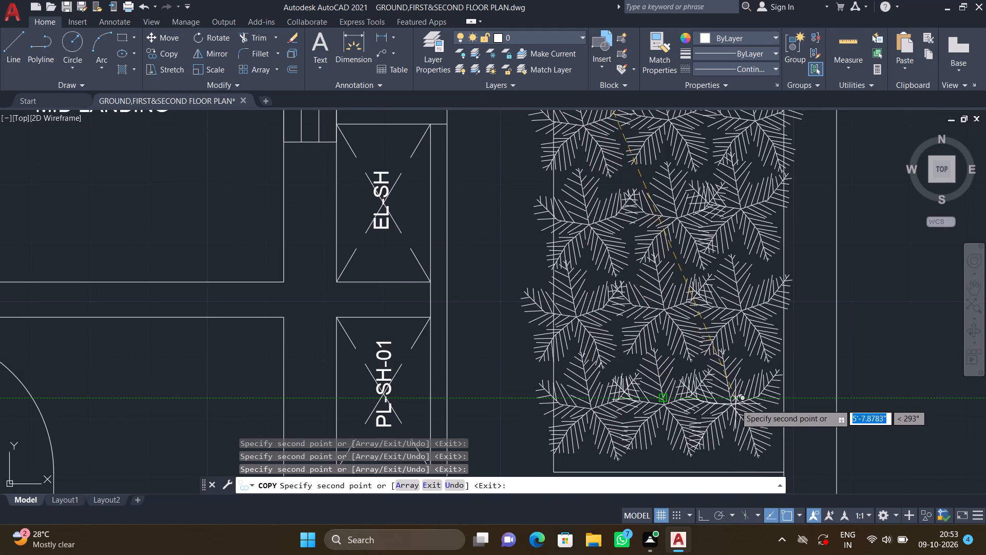
{"action": "left_click", "coordinate": [739, 405]}
Place a row of three plant copies along the upper edge of the empty bed beside the toilet, directly below the filled bed.
{"action": "scroll", "coordinate": [654, 423], "scroll_direction": "down", "scroll_amount": 2}
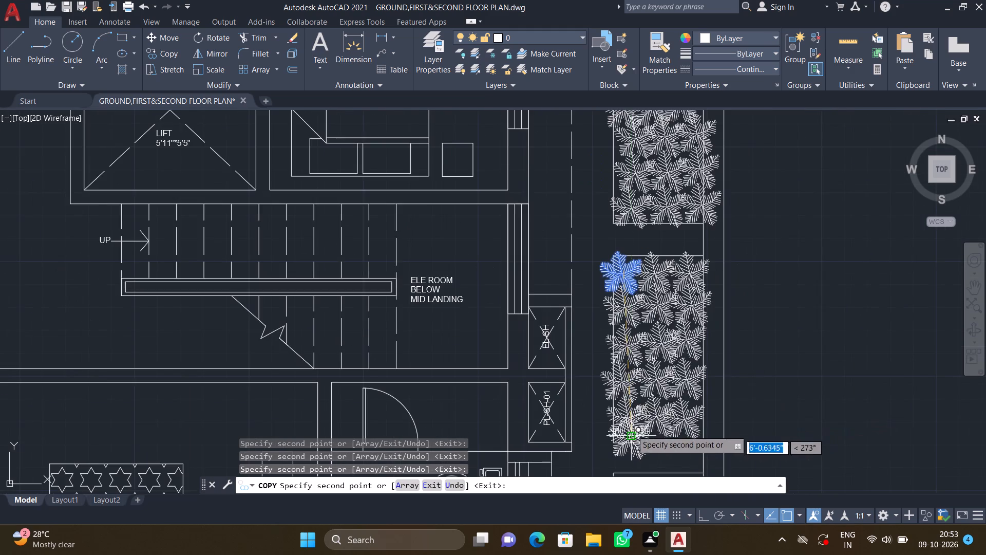
{"action": "middle_click_drag", "start_coordinate": [605, 370], "coordinate": [584, 310]}
{"action": "scroll", "coordinate": [583, 308], "scroll_direction": "down", "scroll_amount": 2}
{"action": "middle_click_drag", "start_coordinate": [585, 378], "coordinate": [550, 281]}
{"action": "scroll", "coordinate": [552, 282], "scroll_direction": "down", "scroll_amount": 1}
{"action": "middle_click_drag", "start_coordinate": [556, 295], "coordinate": [535, 230]}
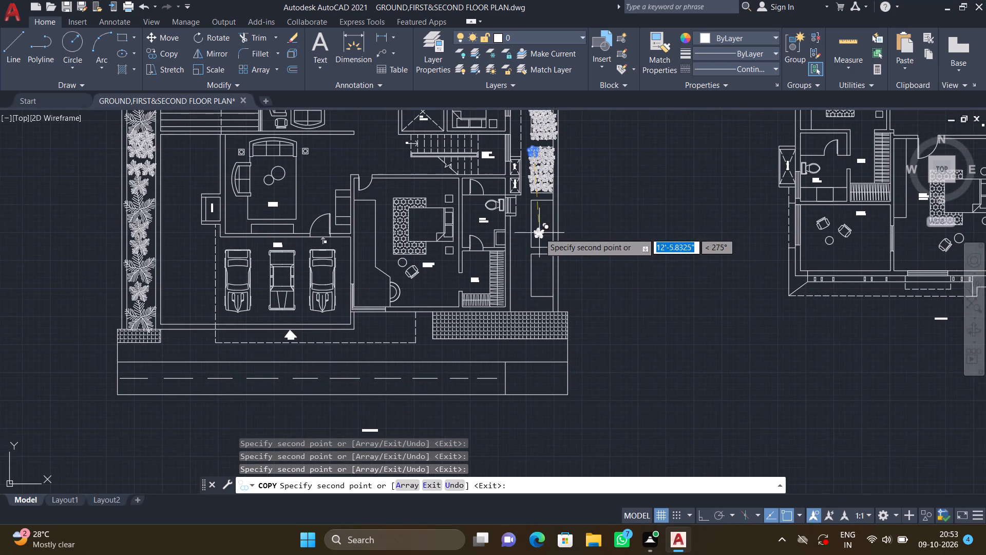
{"action": "scroll", "coordinate": [538, 202], "scroll_direction": "up", "scroll_amount": 4}
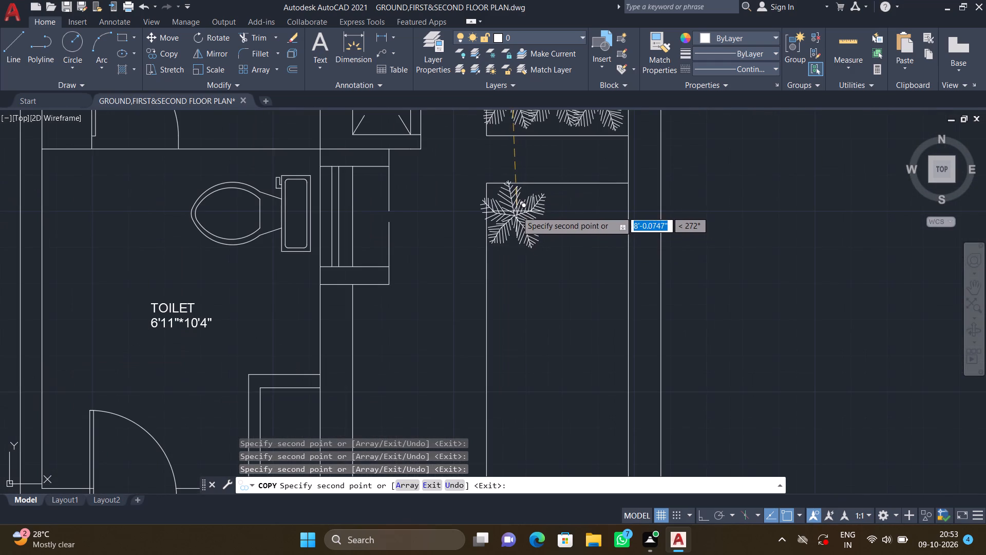
{"action": "scroll", "coordinate": [515, 210], "scroll_direction": "up", "scroll_amount": 1}
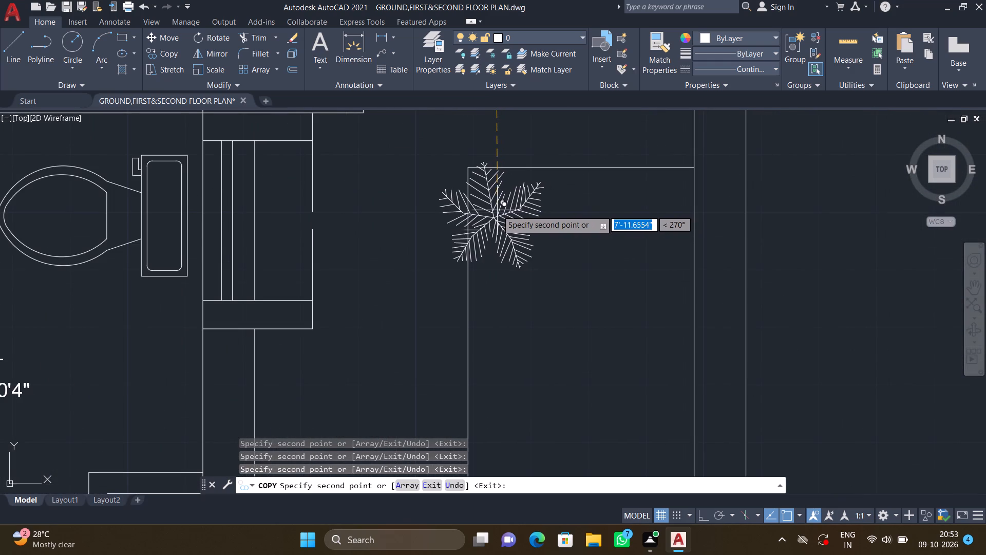
{"action": "left_click", "coordinate": [497, 210]}
{"action": "left_click", "coordinate": [578, 205]}
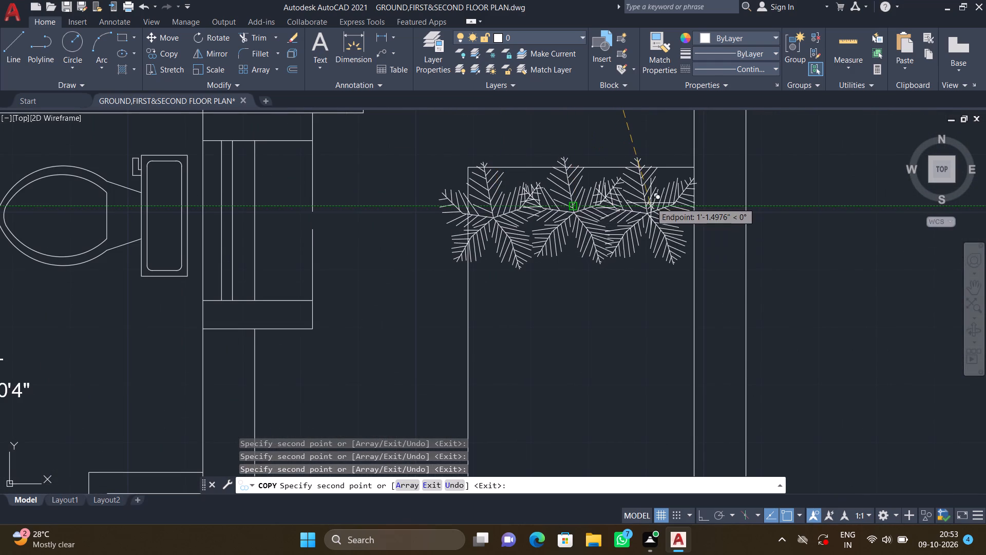
{"action": "left_click", "coordinate": [651, 198]}
Place a second row of three plant copies across the bed beside the toilet, directly below its first row.
{"action": "scroll", "coordinate": [581, 270], "scroll_direction": "down", "scroll_amount": 2}
{"action": "scroll", "coordinate": [542, 299], "scroll_direction": "up", "scroll_amount": 2}
{"action": "left_click", "coordinate": [543, 276]}
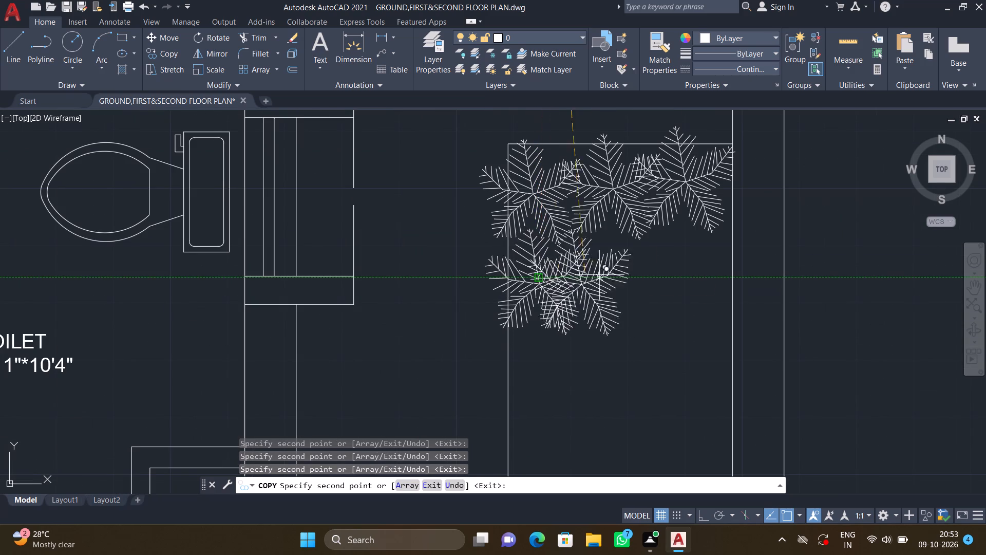
{"action": "left_click", "coordinate": [618, 264]}
{"action": "left_click", "coordinate": [691, 263]}
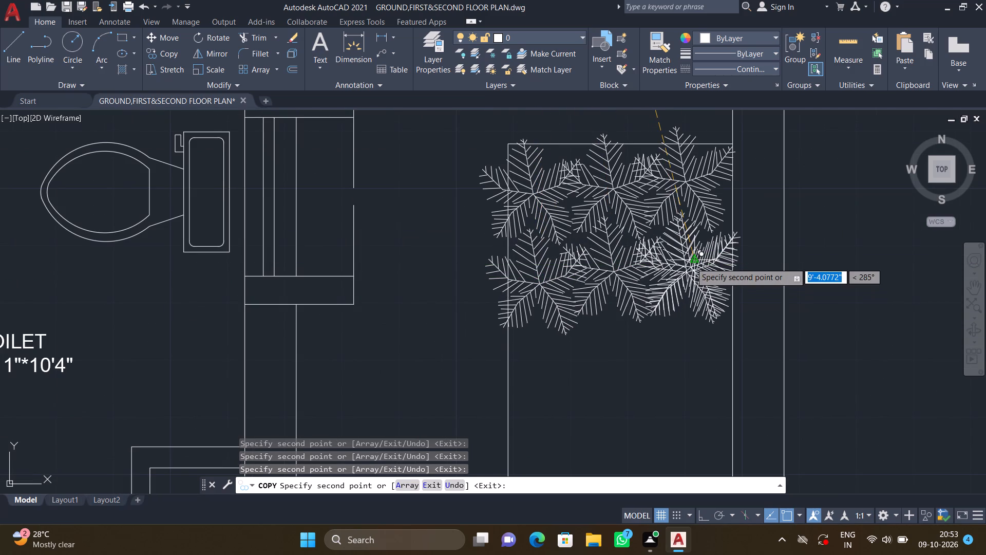
Place a third row of three plant copies across this bed, directly below the second row.
{"action": "scroll", "coordinate": [636, 339], "scroll_direction": "down", "scroll_amount": 2}
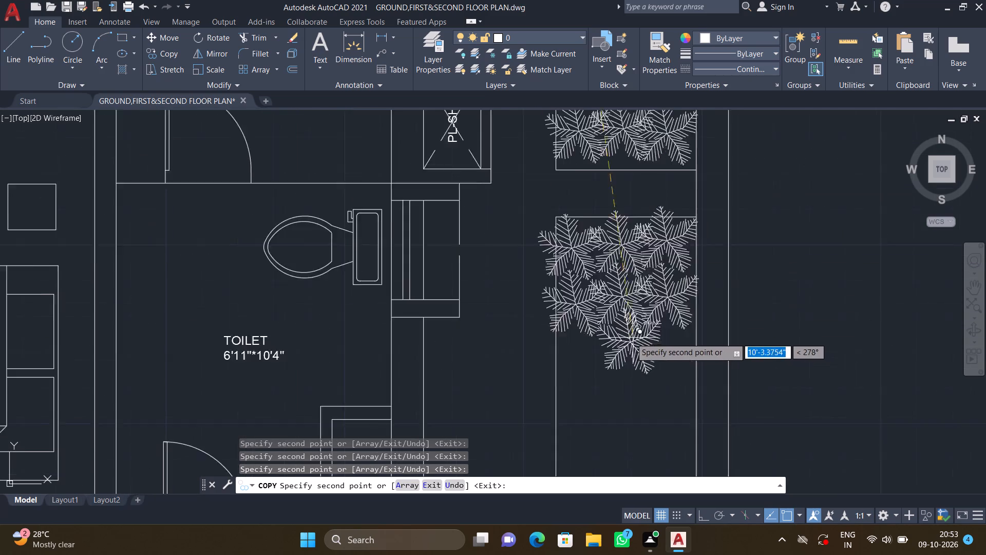
{"action": "middle_click_drag", "start_coordinate": [595, 352], "coordinate": [575, 281]}
{"action": "scroll", "coordinate": [581, 284], "scroll_direction": "up", "scroll_amount": 1}
{"action": "left_click", "coordinate": [577, 273]}
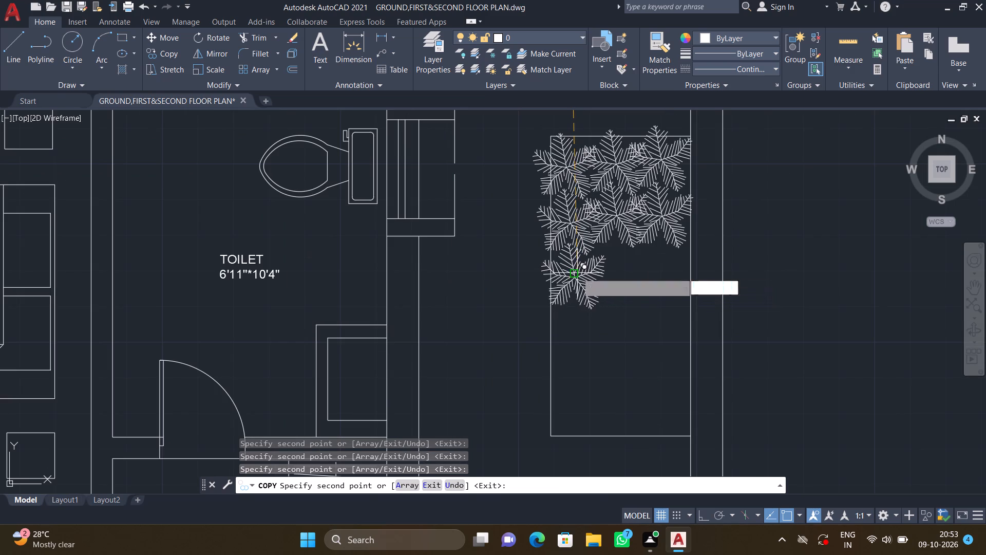
{"action": "left_click", "coordinate": [622, 266]}
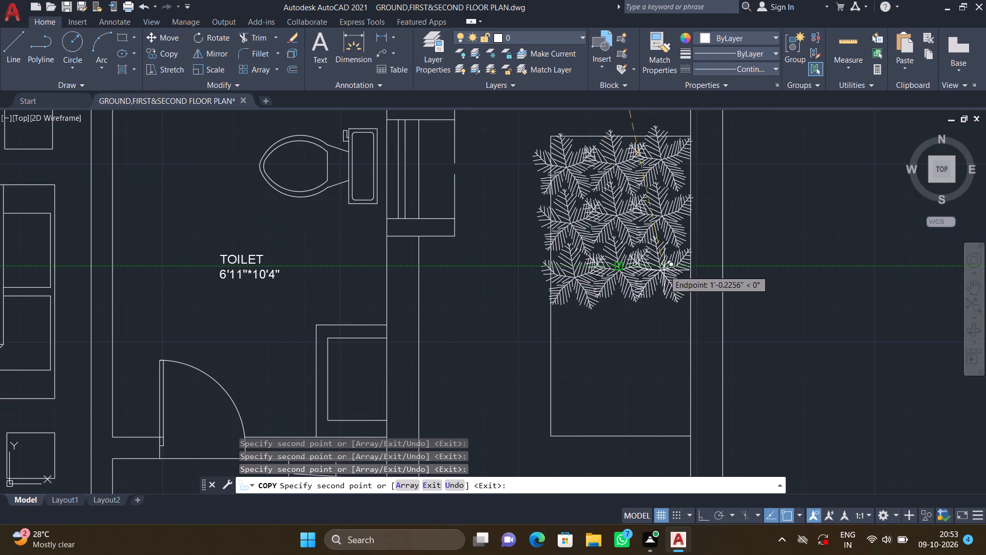
{"action": "left_click", "coordinate": [666, 266]}
Place a fourth row of three plant copies across this bed, directly below the third row.
{"action": "middle_click_drag", "start_coordinate": [580, 320], "coordinate": [564, 287]}
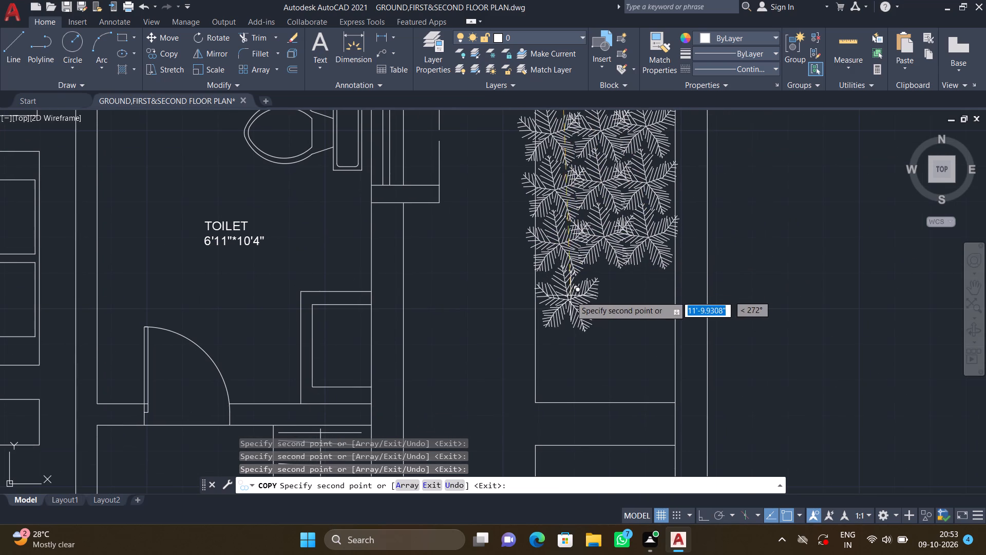
{"action": "scroll", "coordinate": [562, 302], "scroll_direction": "up", "scroll_amount": 2}
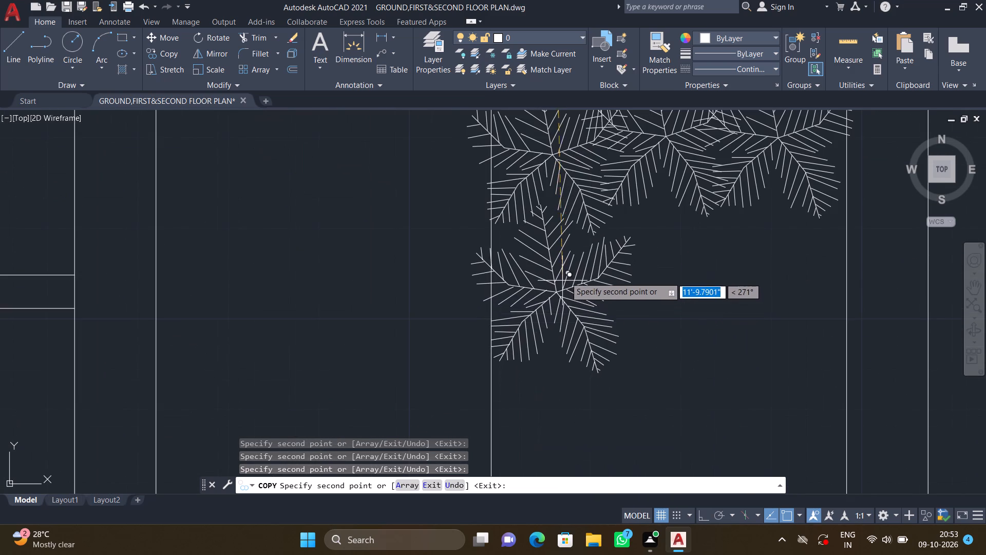
{"action": "left_click", "coordinate": [565, 276]}
{"action": "left_click", "coordinate": [677, 257]}
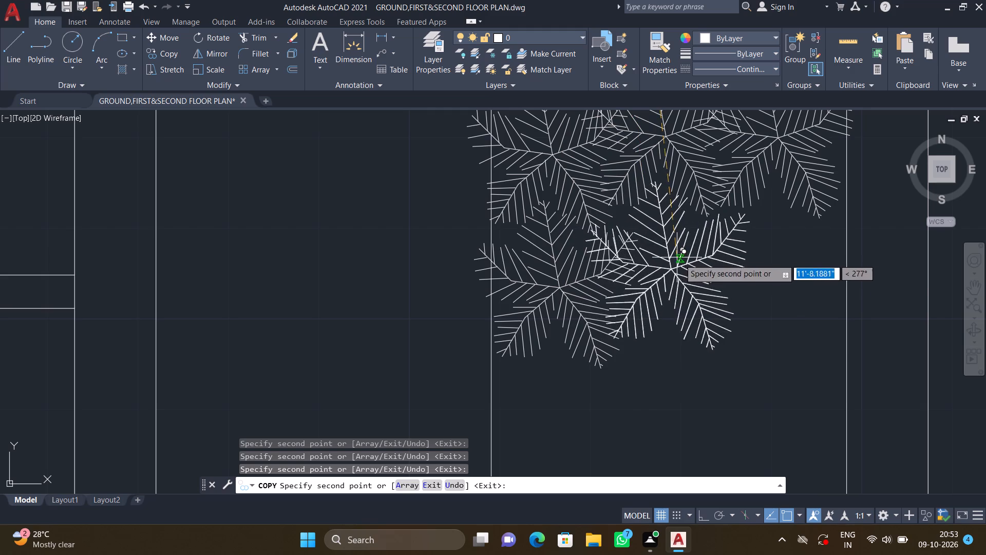
{"action": "left_click", "coordinate": [779, 252]}
Place a fifth row of three plant copies across this bed, just above its lower edge.
{"action": "scroll", "coordinate": [643, 385], "scroll_direction": "down", "scroll_amount": 2}
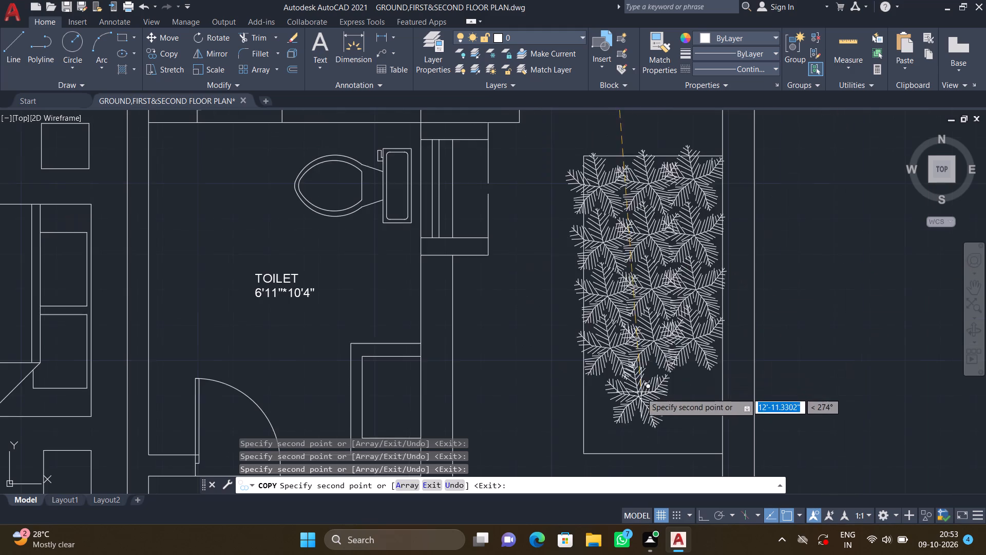
{"action": "middle_click_drag", "start_coordinate": [620, 349], "coordinate": [568, 258]}
{"action": "scroll", "coordinate": [564, 281], "scroll_direction": "up", "scroll_amount": 1}
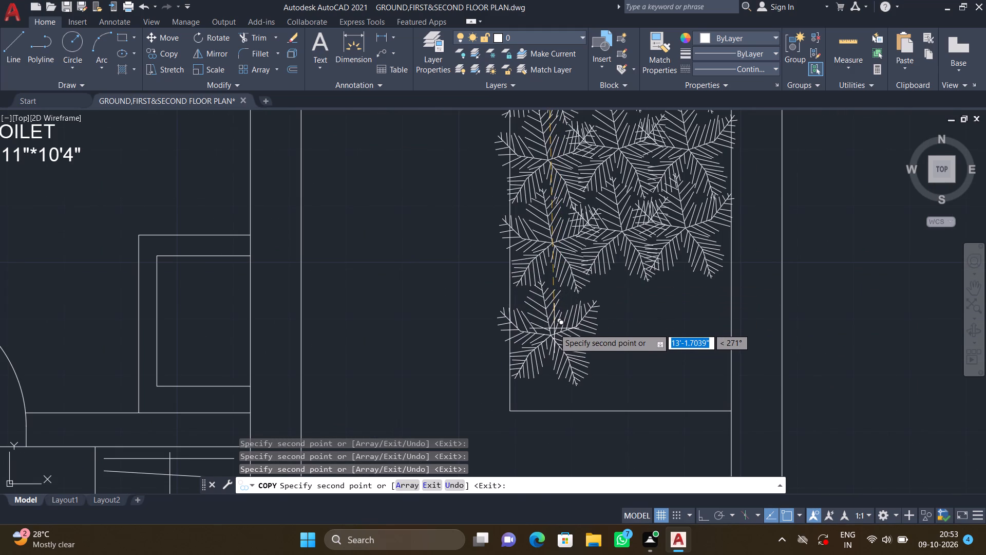
{"action": "left_click", "coordinate": [557, 328]}
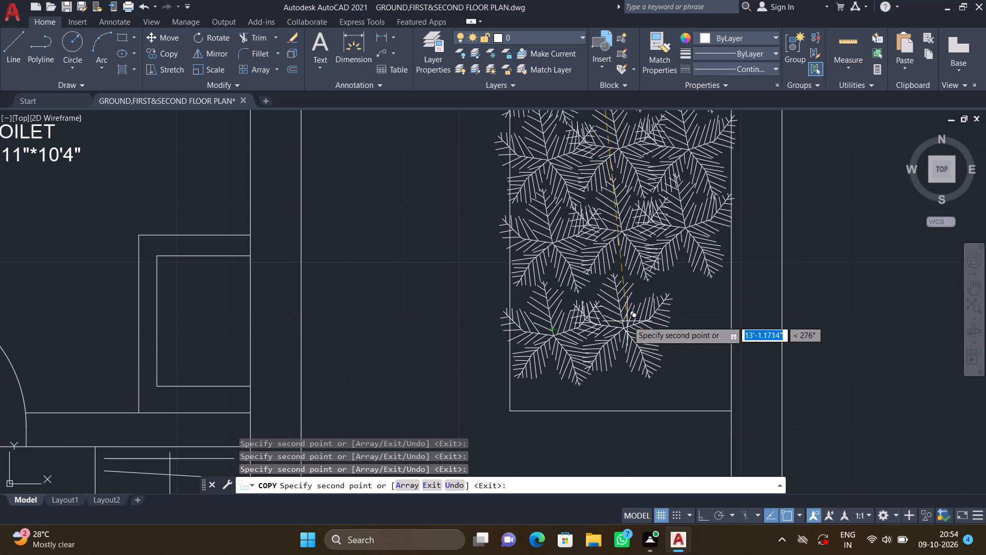
{"action": "left_click", "coordinate": [627, 319]}
{"action": "left_click", "coordinate": [698, 312]}
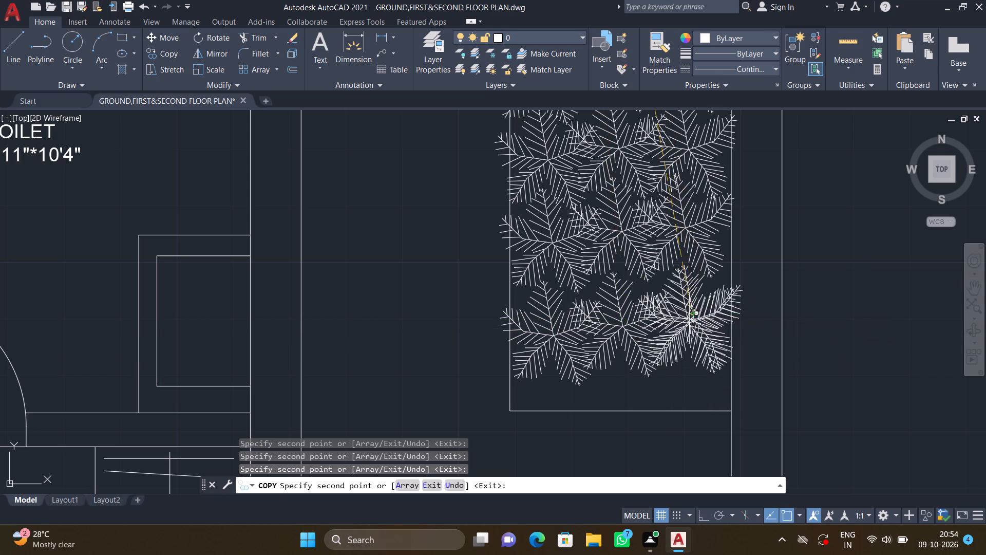
Place a row of three plant copies along the upper edge of the last empty bed, beside the walk-in closet.
{"action": "scroll", "coordinate": [615, 391], "scroll_direction": "down", "scroll_amount": 2}
{"action": "middle_click_drag", "start_coordinate": [585, 418], "coordinate": [519, 293]}
{"action": "scroll", "coordinate": [522, 301], "scroll_direction": "down", "scroll_amount": 1}
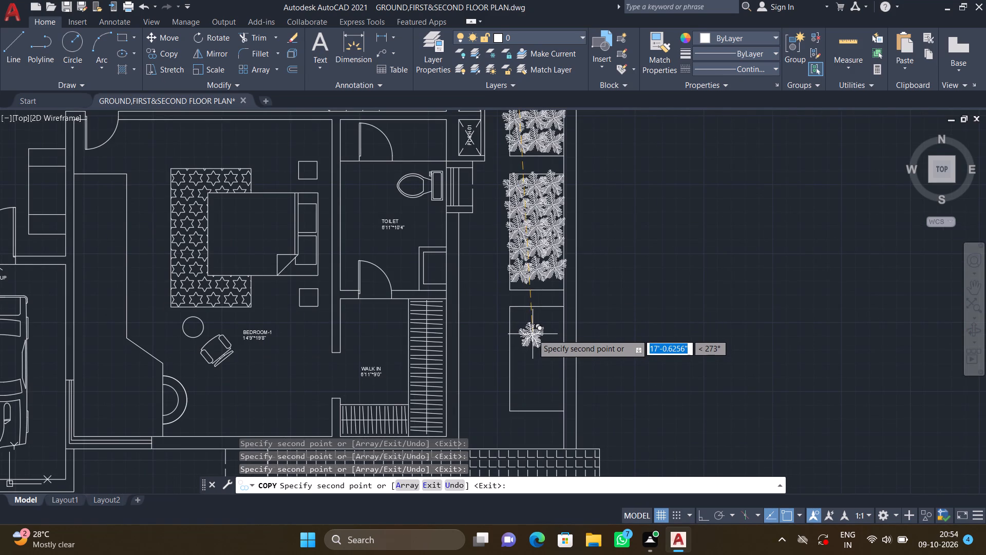
{"action": "middle_click_drag", "start_coordinate": [527, 351], "coordinate": [508, 293]}
{"action": "scroll", "coordinate": [522, 333], "scroll_direction": "down", "scroll_amount": 1}
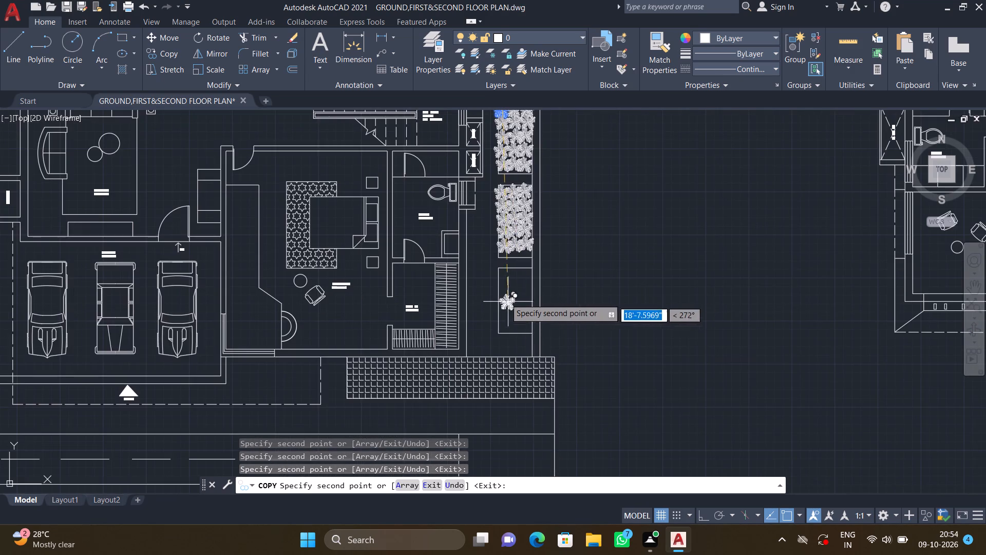
{"action": "scroll", "coordinate": [502, 282], "scroll_direction": "up", "scroll_amount": 5}
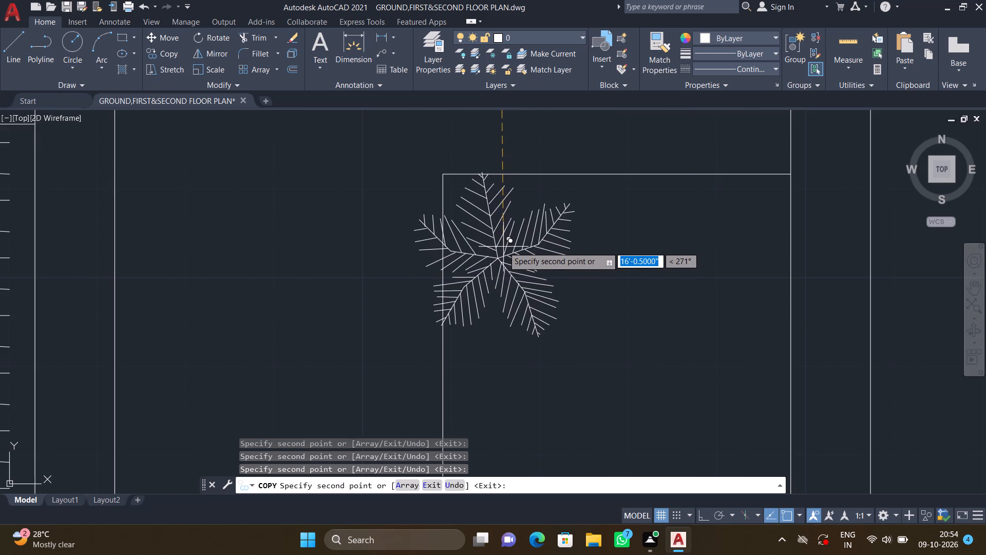
{"action": "left_click", "coordinate": [503, 247]}
{"action": "left_click", "coordinate": [612, 239]}
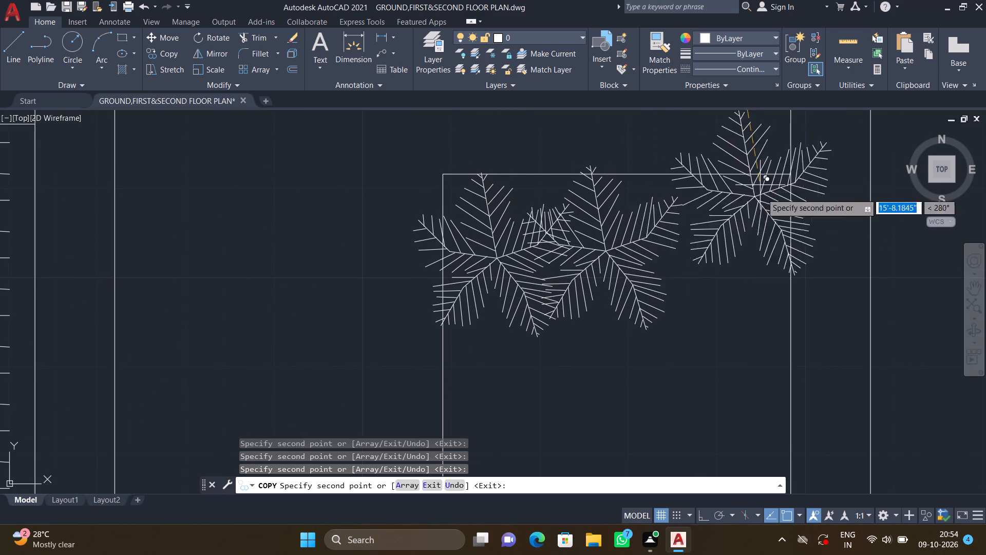
{"action": "left_click", "coordinate": [721, 235]}
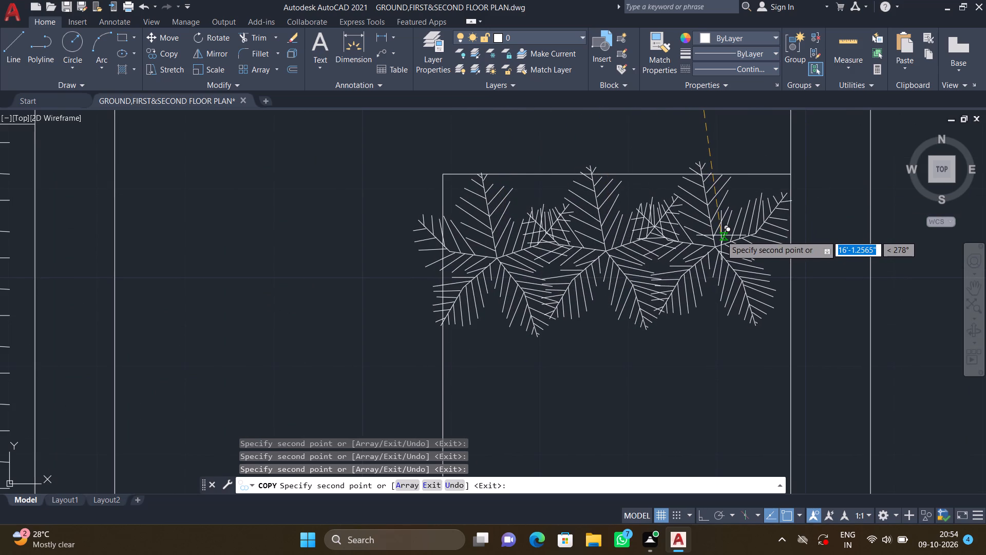
Place a second row of three plant copies across the bed beside the walk-in closet, directly below its first row.
{"action": "scroll", "coordinate": [549, 332], "scroll_direction": "down", "scroll_amount": 4}
{"action": "middle_click_drag", "start_coordinate": [573, 356], "coordinate": [571, 354]}
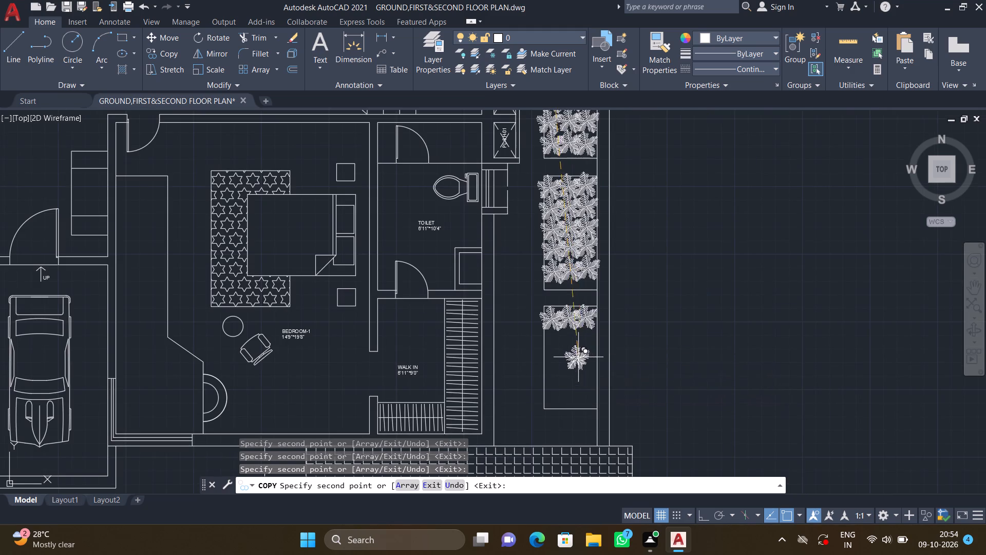
{"action": "middle_click_drag", "start_coordinate": [571, 354], "coordinate": [528, 249]}
{"action": "scroll", "coordinate": [515, 260], "scroll_direction": "up", "scroll_amount": 2}
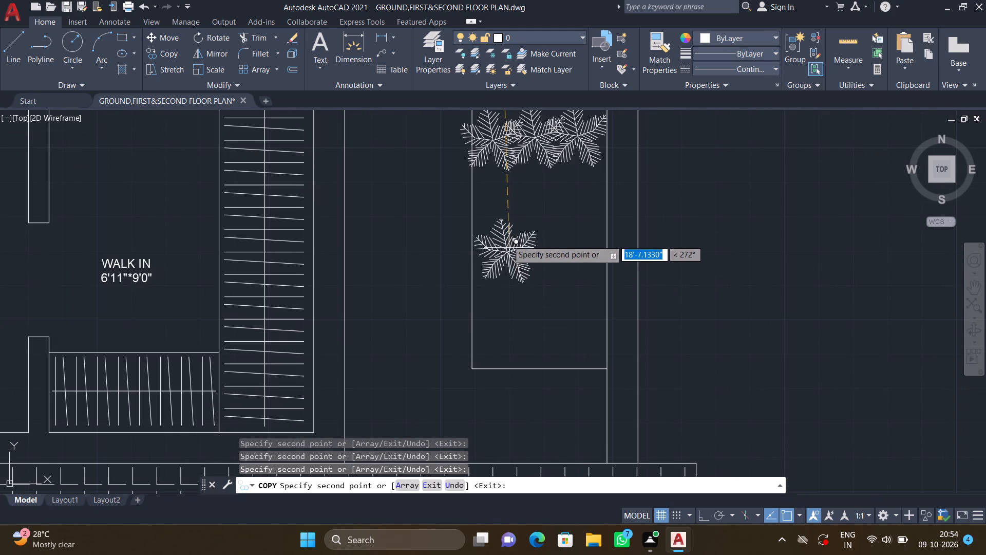
{"action": "middle_click_drag", "start_coordinate": [494, 214], "coordinate": [506, 233]}
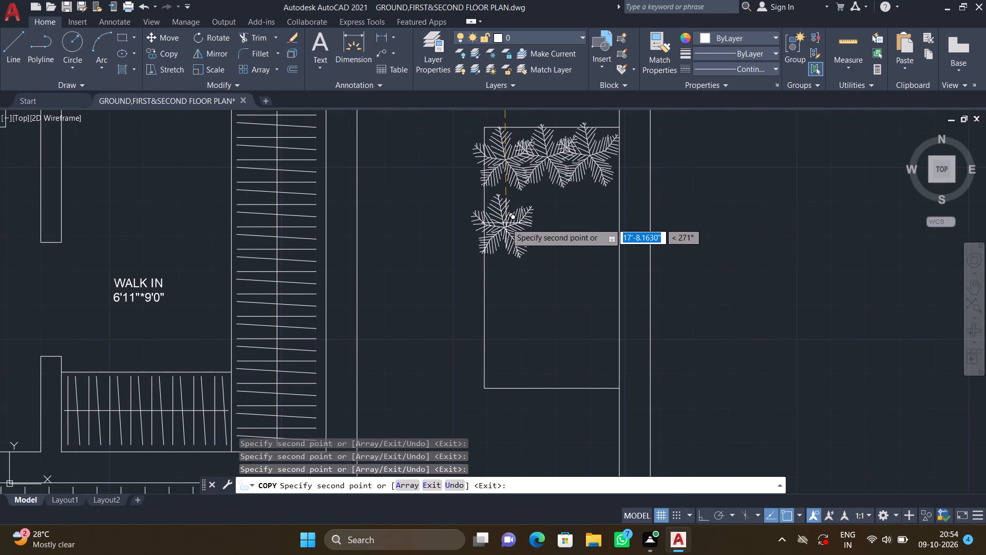
{"action": "scroll", "coordinate": [502, 214], "scroll_direction": "up", "scroll_amount": 1}
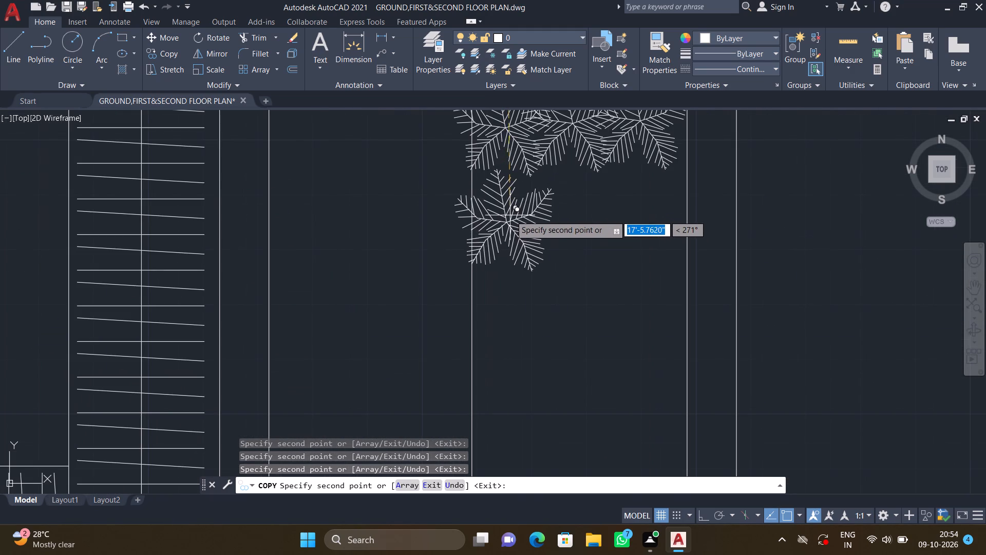
{"action": "scroll", "coordinate": [510, 213], "scroll_direction": "up", "scroll_amount": 1}
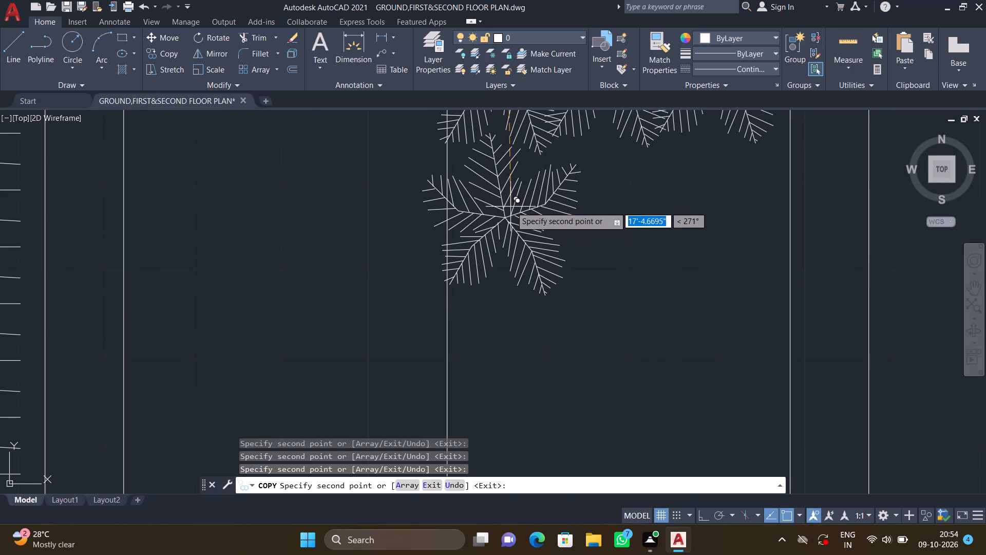
{"action": "left_click", "coordinate": [514, 206]}
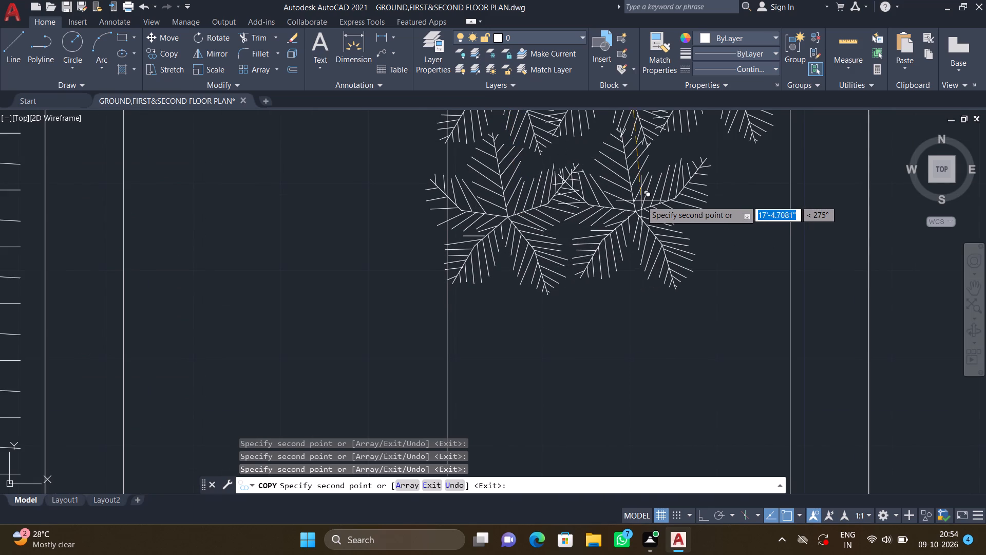
{"action": "left_click", "coordinate": [633, 200]}
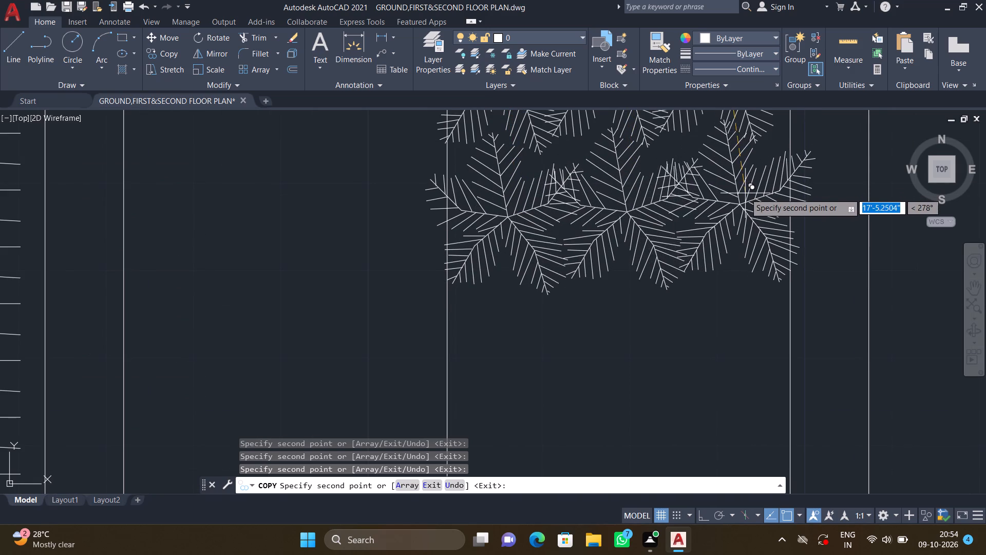
{"action": "left_click", "coordinate": [742, 191]}
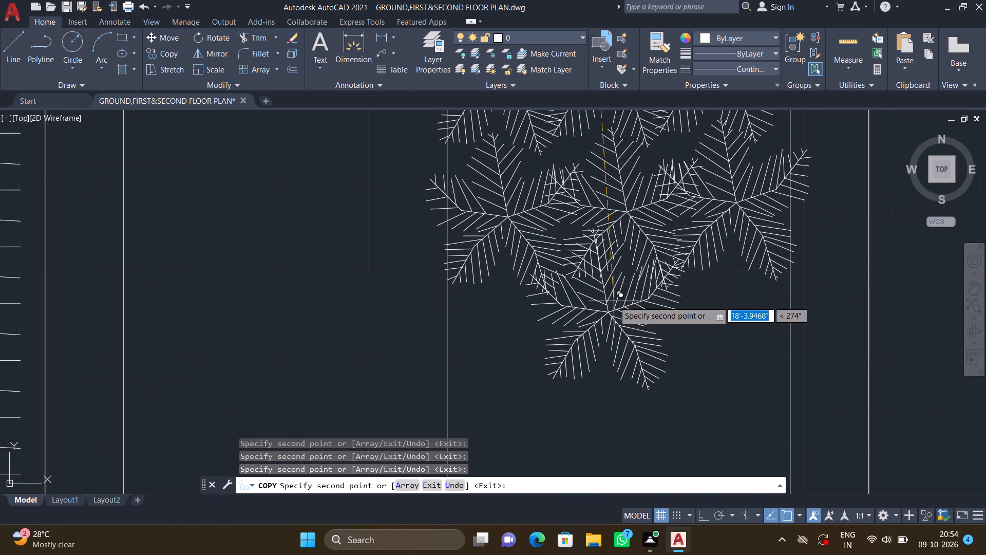
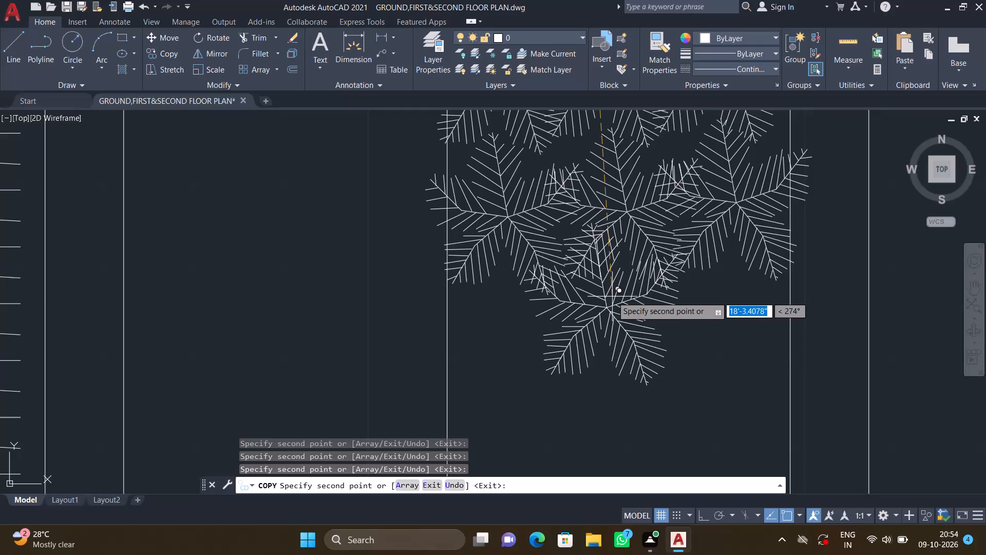
Place a third row of three plant copies across the bed beside the walk-in closet, directly below its second row.
{"action": "scroll", "coordinate": [587, 274], "scroll_direction": "down", "scroll_amount": 1}
{"action": "middle_click_drag", "start_coordinate": [574, 331], "coordinate": [546, 251]}
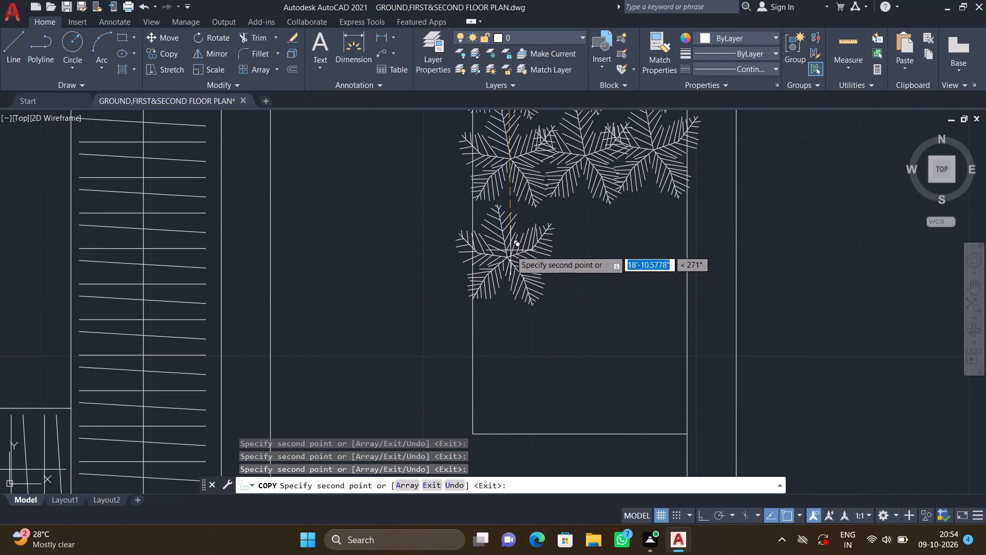
{"action": "left_click", "coordinate": [515, 242]}
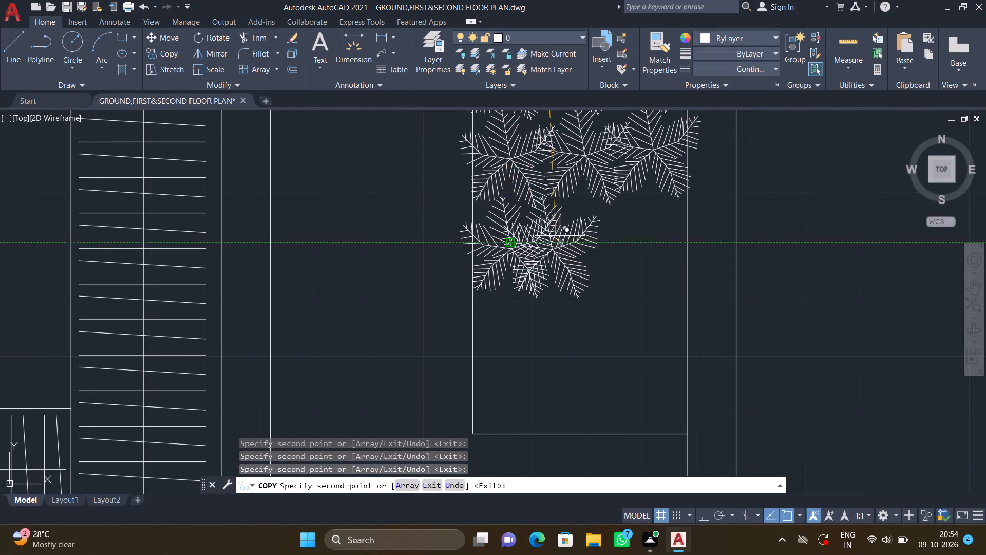
{"action": "left_click", "coordinate": [592, 232]}
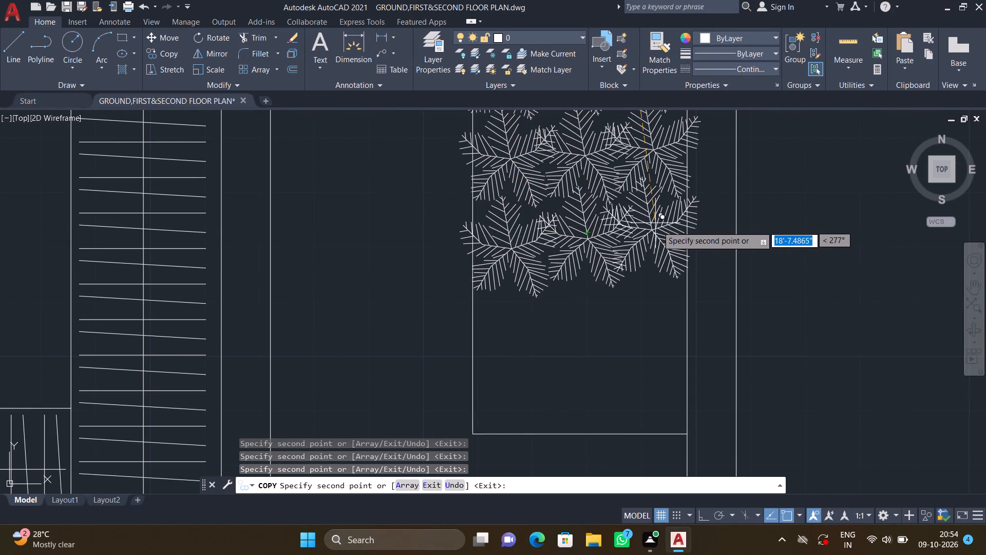
{"action": "left_click", "coordinate": [658, 226]}
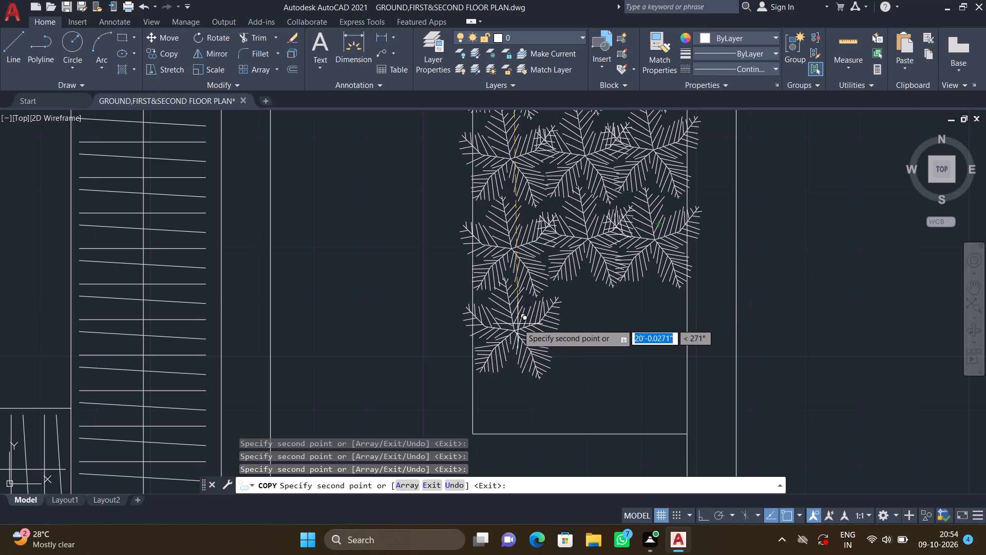
Place fourth and fifth rows of three plant copies each below the third row, filling the bed down to its lower edge.
{"action": "left_click", "coordinate": [518, 323]}
{"action": "left_click", "coordinate": [598, 316]}
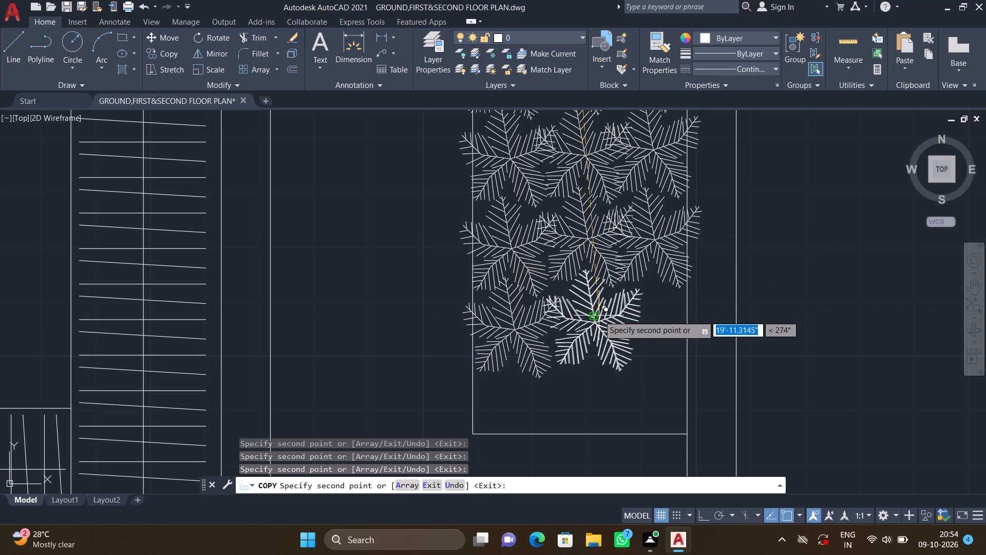
{"action": "left_click", "coordinate": [665, 320]}
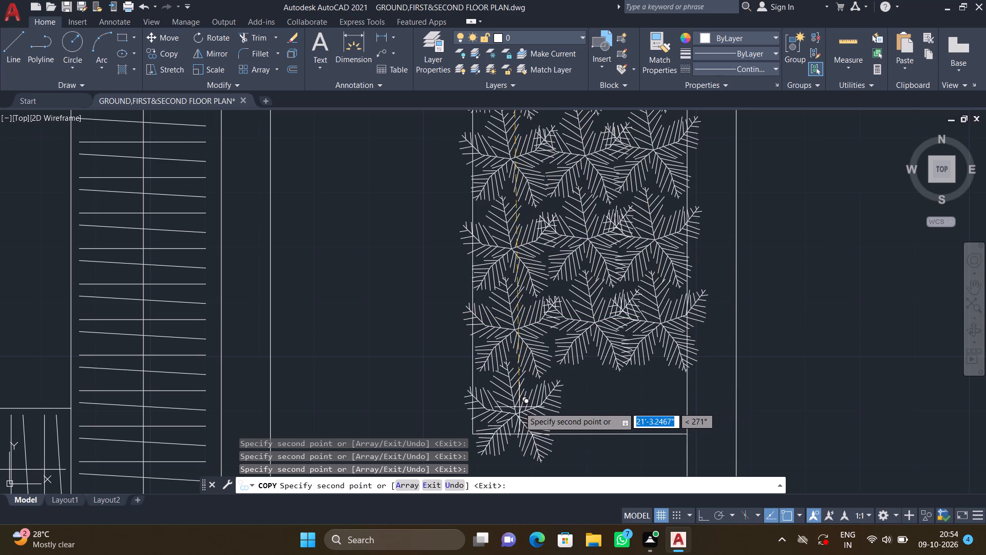
{"action": "left_click", "coordinate": [518, 405]}
{"action": "left_click", "coordinate": [596, 401]}
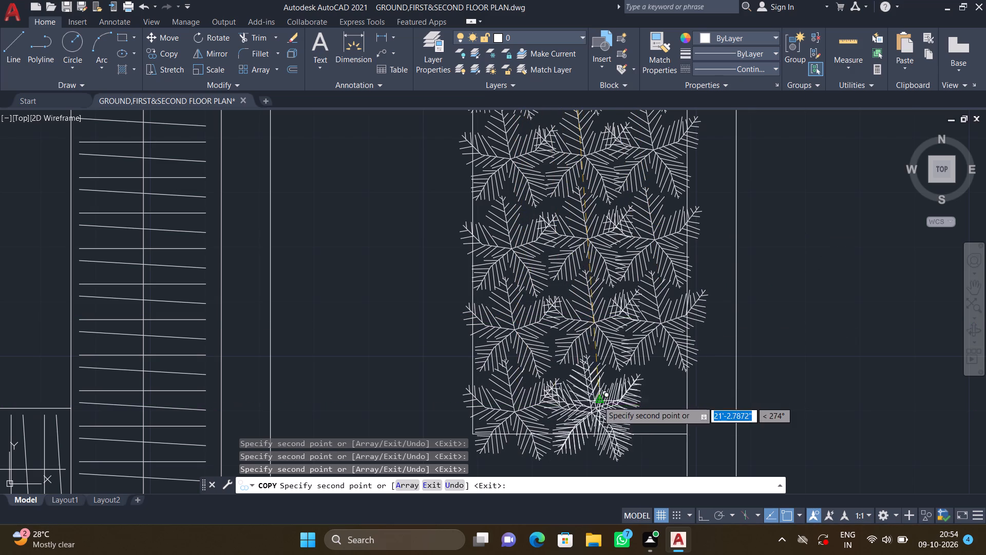
{"action": "left_click", "coordinate": [658, 395]}
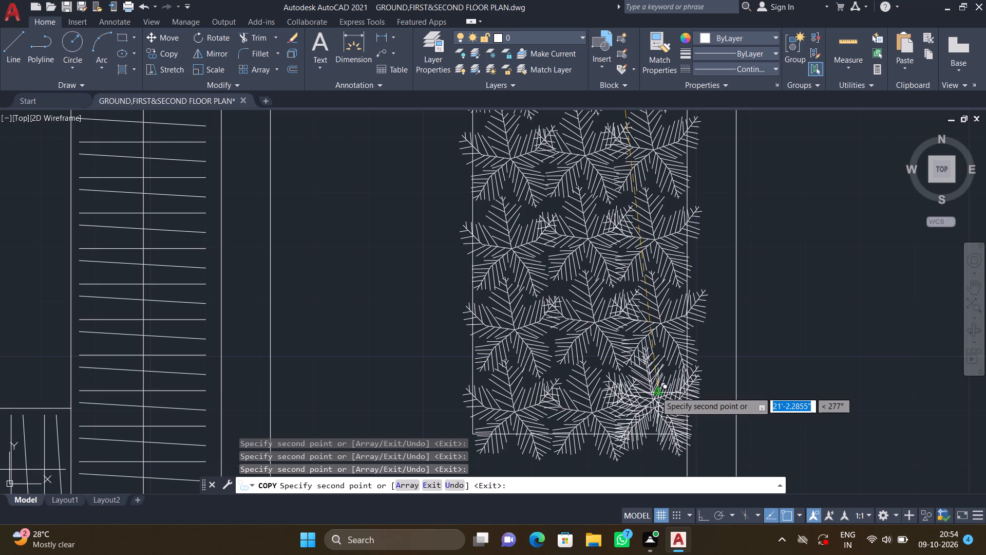
{"action": "key", "text": "Return"}
Copy the small plant near the bottom of the left boundary strip twice, side by side, into the space just below the strip's tiled patch.
{"action": "scroll", "coordinate": [592, 404], "scroll_direction": "down", "scroll_amount": 2}
{"action": "middle_click_drag", "start_coordinate": [568, 402], "coordinate": [546, 368]}
{"action": "scroll", "coordinate": [547, 368], "scroll_direction": "down", "scroll_amount": 2}
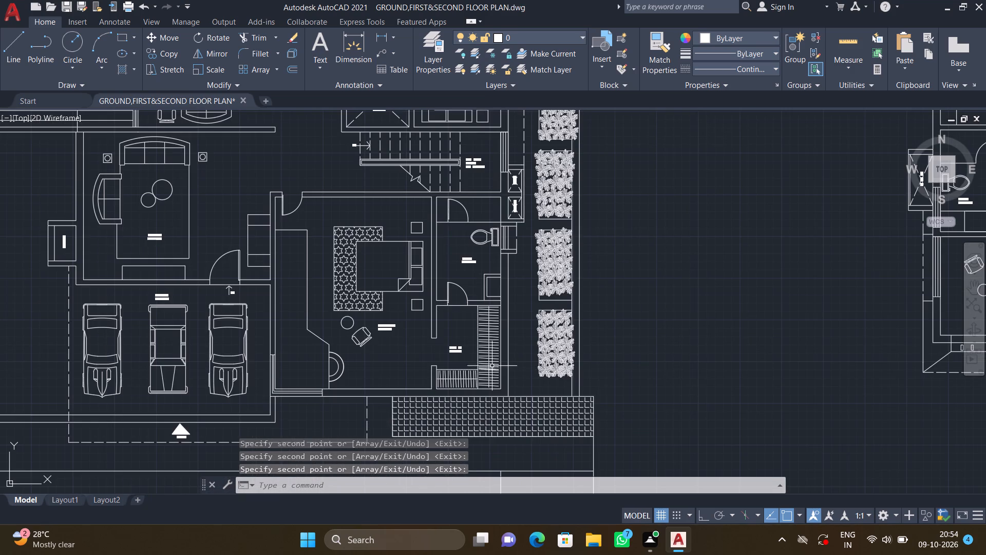
{"action": "scroll", "coordinate": [491, 358], "scroll_direction": "down", "scroll_amount": 1}
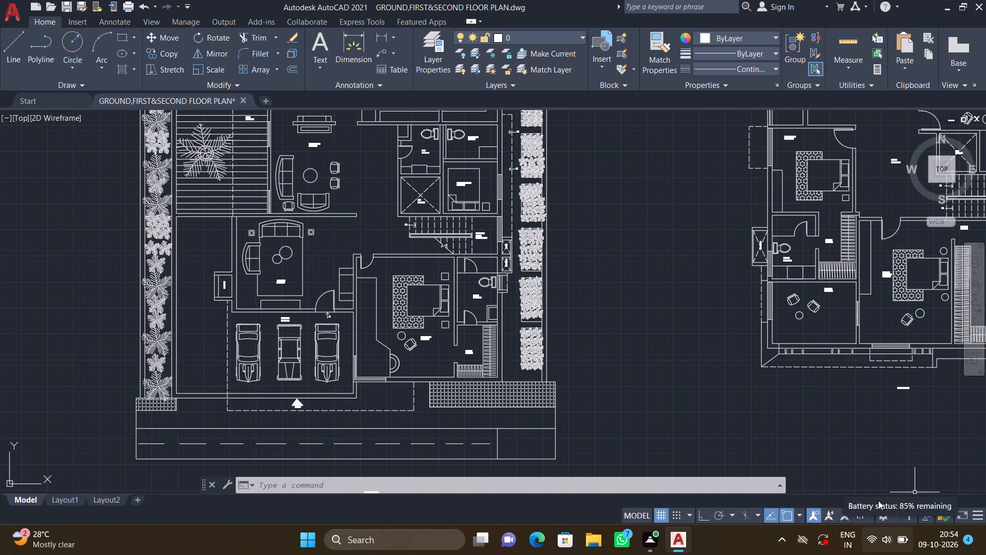
{"action": "scroll", "coordinate": [695, 339], "scroll_direction": "down", "scroll_amount": 2}
{"action": "middle_click_drag", "start_coordinate": [690, 300], "coordinate": [703, 274]}
{"action": "scroll", "coordinate": [704, 280], "scroll_direction": "down", "scroll_amount": 1}
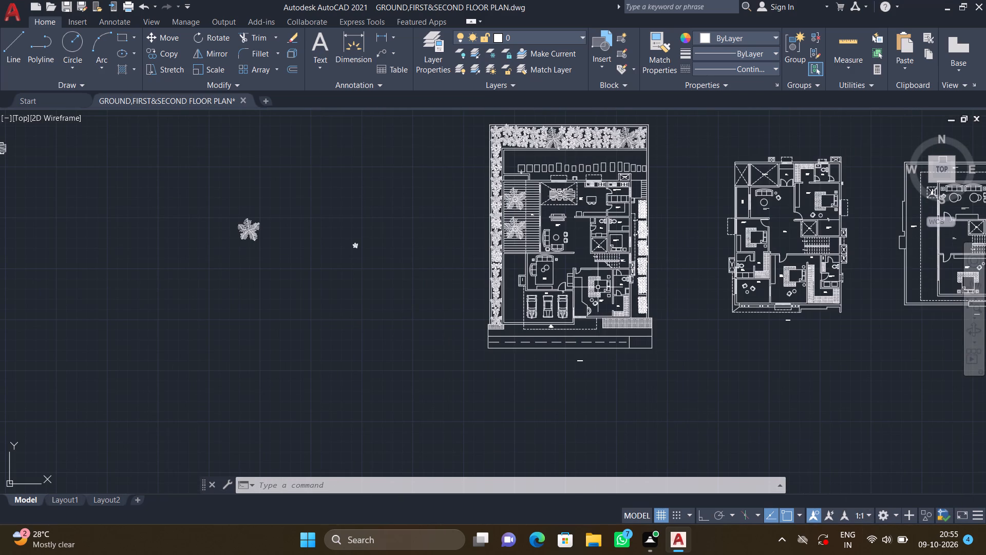
{"action": "scroll", "coordinate": [491, 335], "scroll_direction": "up", "scroll_amount": 2}
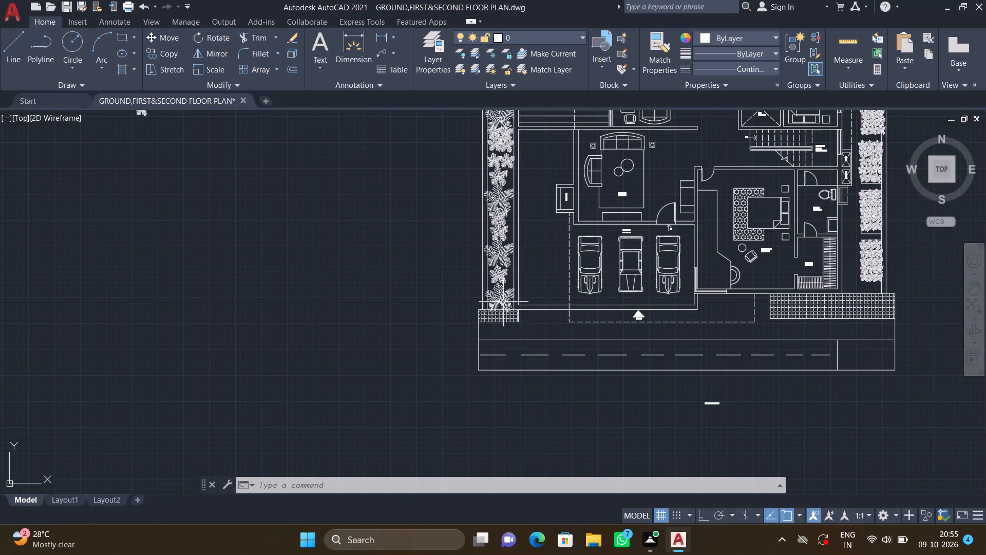
{"action": "middle_click_drag", "start_coordinate": [506, 298], "coordinate": [549, 287]}
{"action": "scroll", "coordinate": [543, 262], "scroll_direction": "up", "scroll_amount": 2}
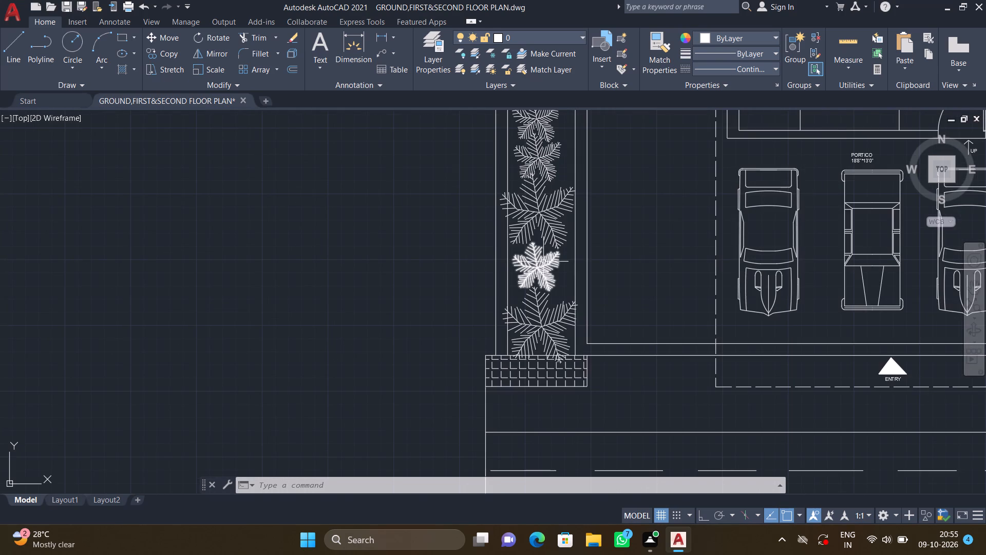
{"action": "type", "text": "co"}
{"action": "key", "text": "Return"}
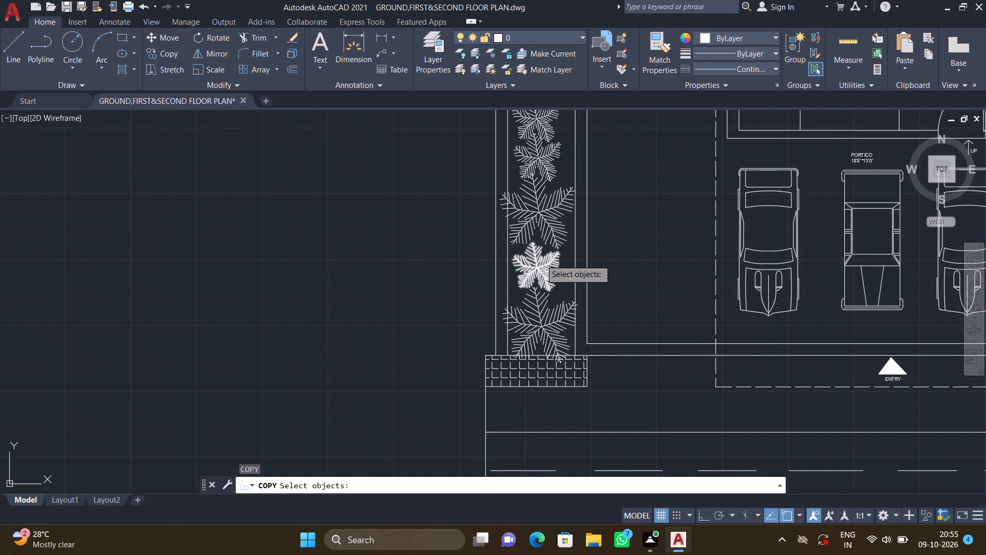
{"action": "left_click", "coordinate": [541, 260]}
{"action": "key", "text": "Return"}
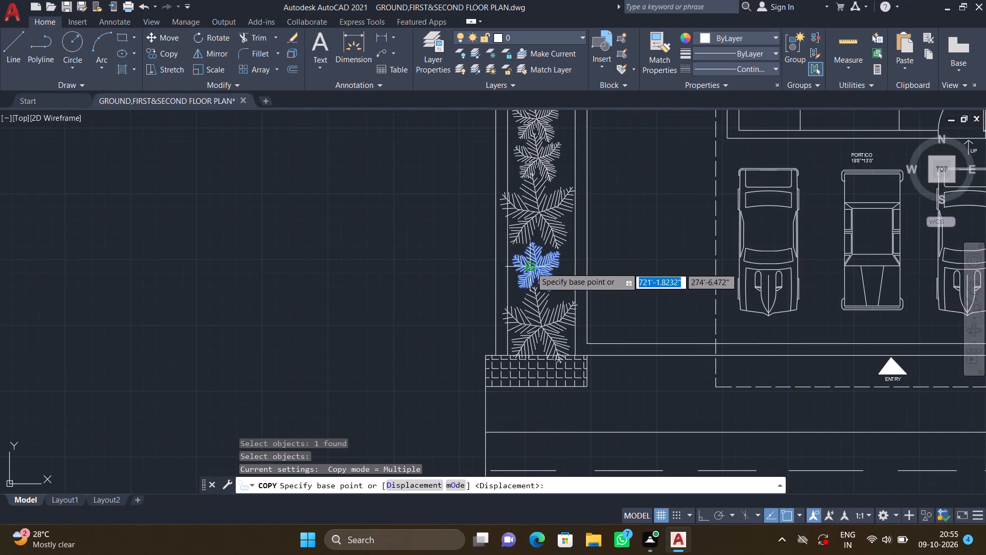
{"action": "left_click", "coordinate": [535, 267]}
{"action": "scroll", "coordinate": [526, 299], "scroll_direction": "down", "scroll_amount": 1}
{"action": "middle_click_drag", "start_coordinate": [501, 290], "coordinate": [495, 251]}
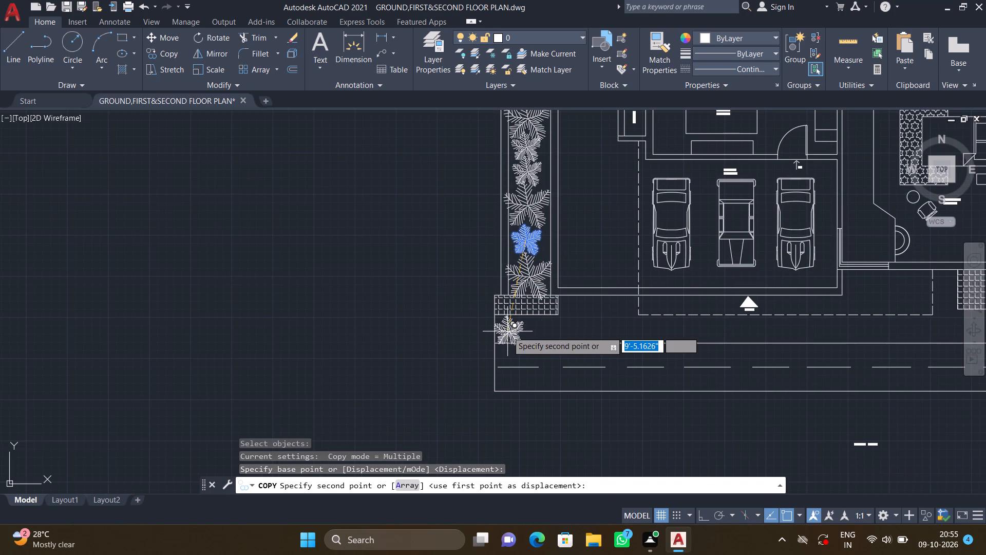
{"action": "scroll", "coordinate": [507, 331], "scroll_direction": "up", "scroll_amount": 1}
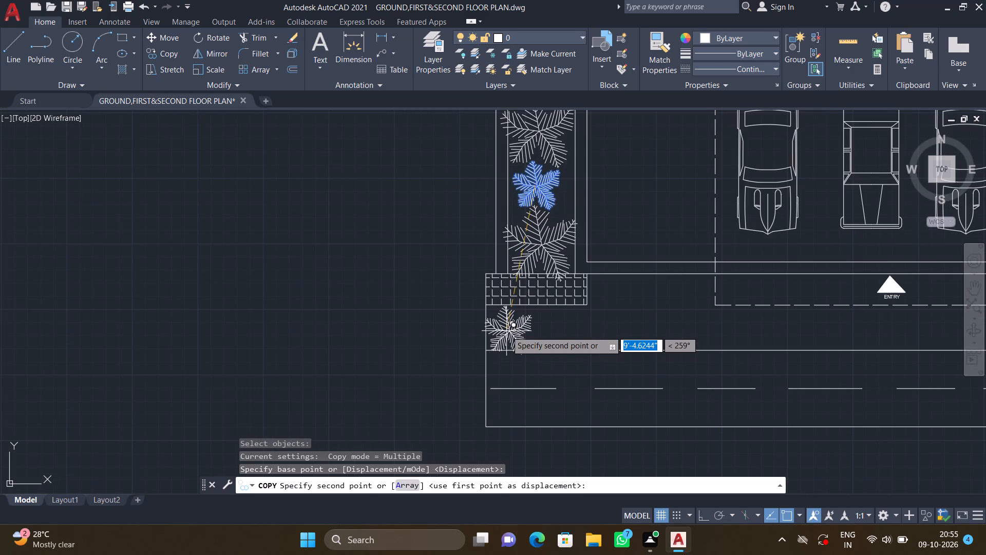
{"action": "scroll", "coordinate": [506, 331], "scroll_direction": "up", "scroll_amount": 2}
{"action": "left_click", "coordinate": [504, 326]}
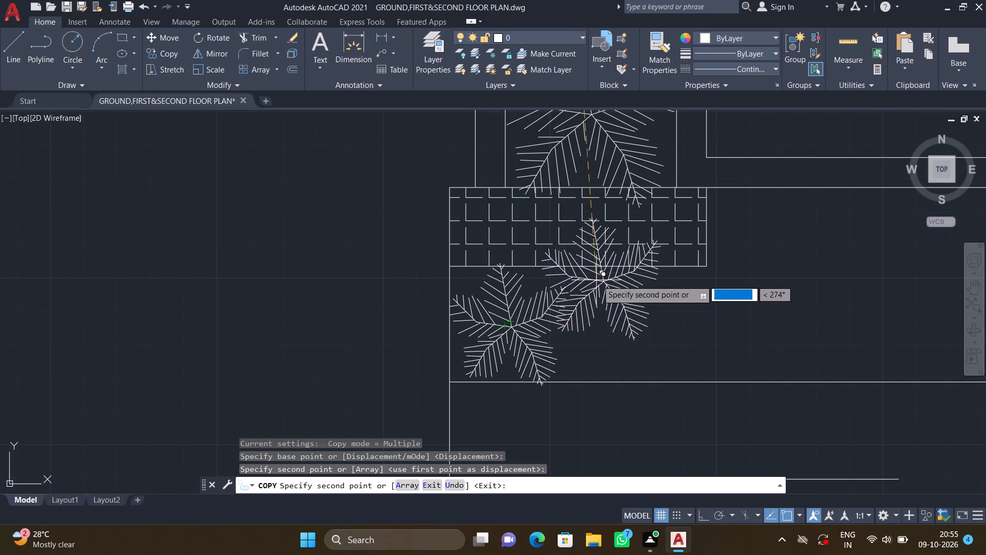
{"action": "left_click", "coordinate": [611, 321]}
{"action": "key", "text": "Return"}
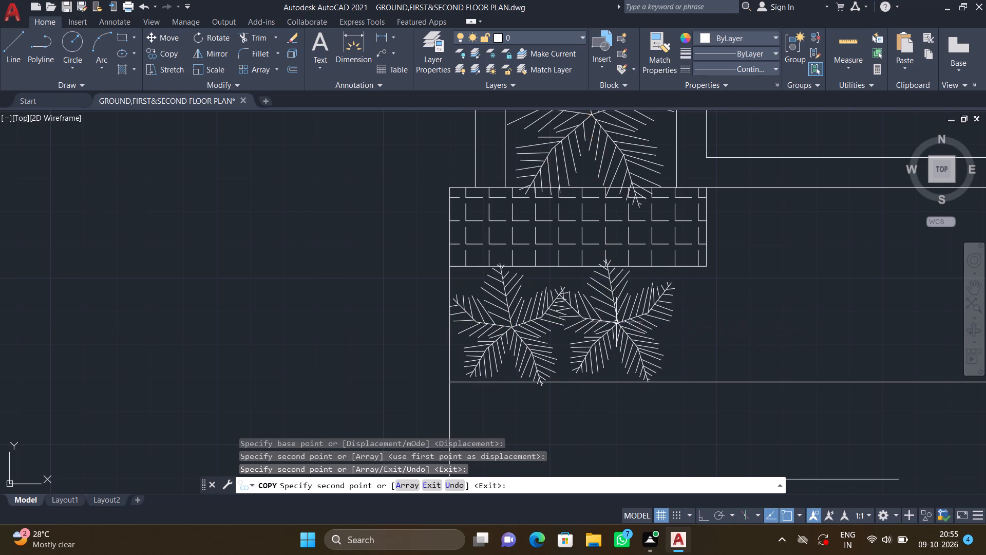
Scale the second of the two new plants down about its centre to less than half its size.
{"action": "middle_click_drag", "start_coordinate": [650, 317], "coordinate": [562, 319]}
{"action": "type", "text": "sc"}
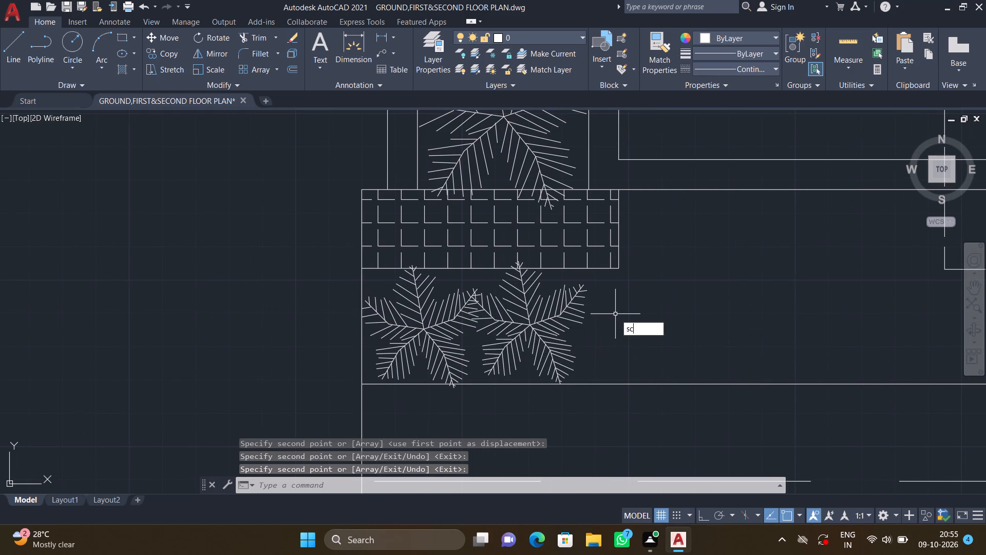
{"action": "key", "text": "Return"}
{"action": "left_click", "coordinate": [532, 326]}
{"action": "key", "text": "Return"}
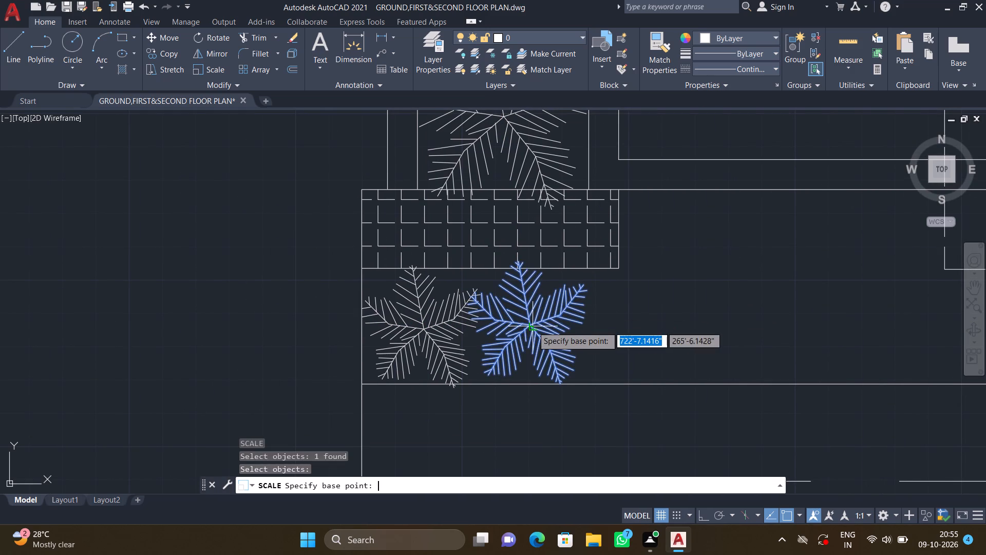
{"action": "scroll", "coordinate": [533, 323], "scroll_direction": "up", "scroll_amount": 1}
{"action": "left_click", "coordinate": [525, 326]}
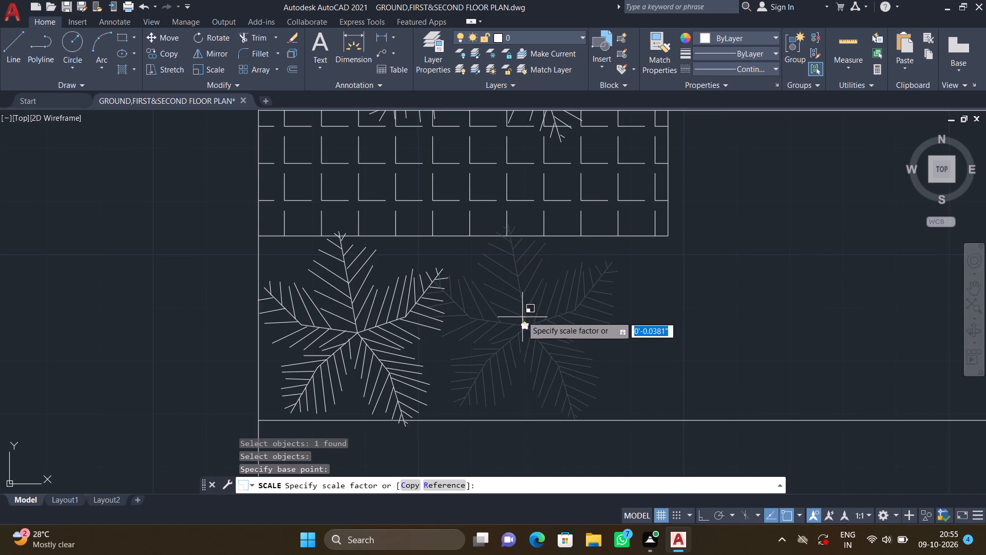
{"action": "left_click", "coordinate": [475, 247]}
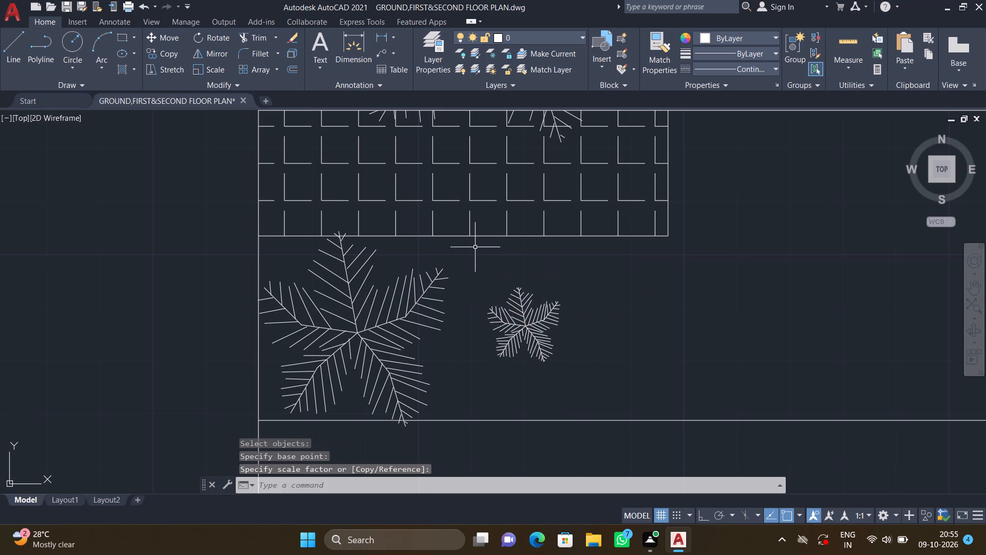
Place seven copies of the scaled-down plant clustered around it, beside the larger plant below the tiled patch.
{"action": "key", "text": "c"}
{"action": "key", "text": "o"}
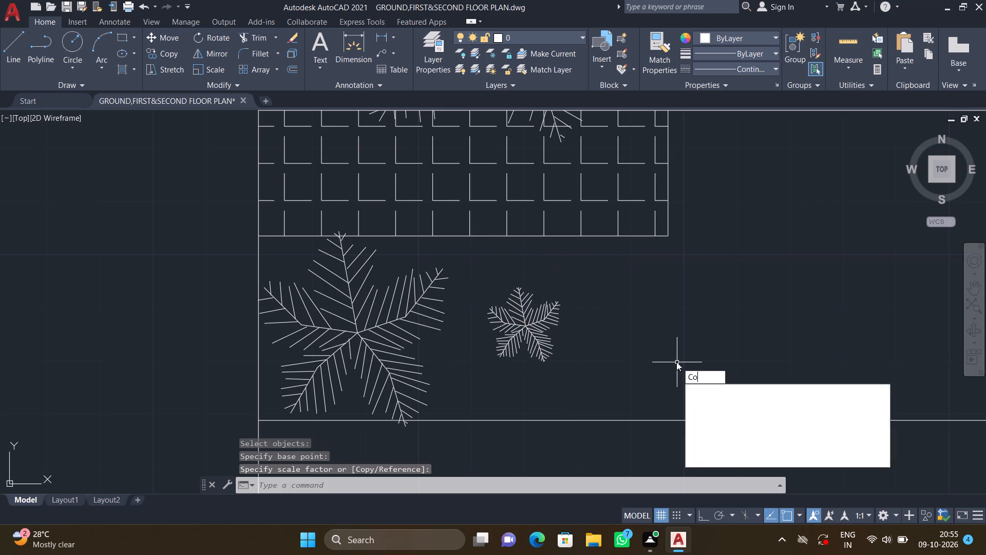
{"action": "key", "text": "Return"}
{"action": "left_click", "coordinate": [518, 329]}
{"action": "key", "text": "Return"}
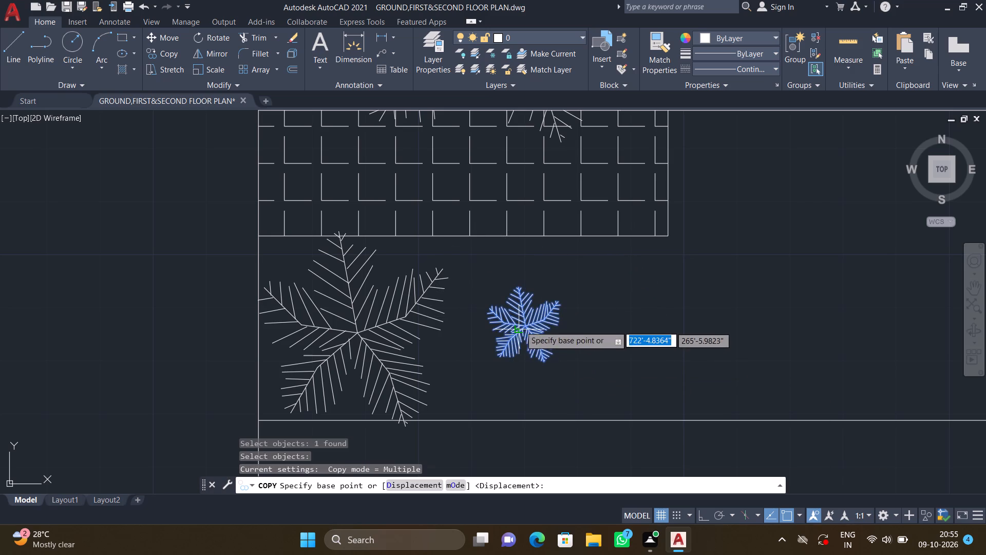
{"action": "left_click", "coordinate": [521, 325]}
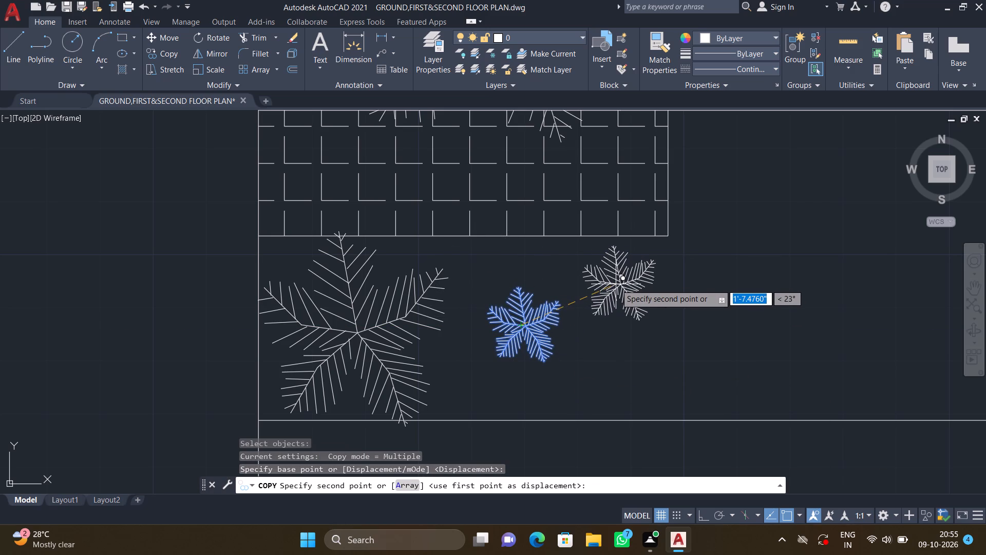
{"action": "left_click", "coordinate": [616, 284]}
{"action": "left_click", "coordinate": [620, 369]}
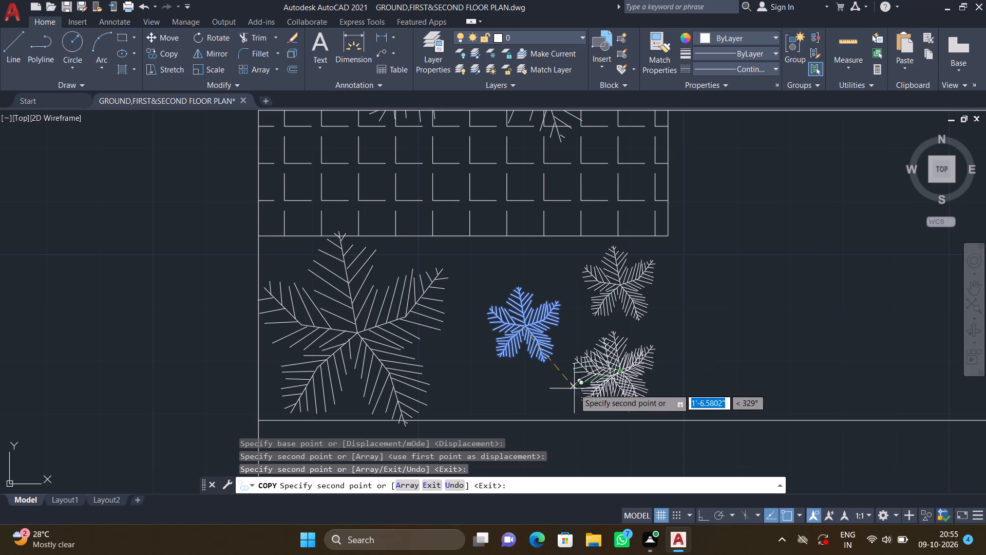
{"action": "left_click", "coordinate": [462, 364]}
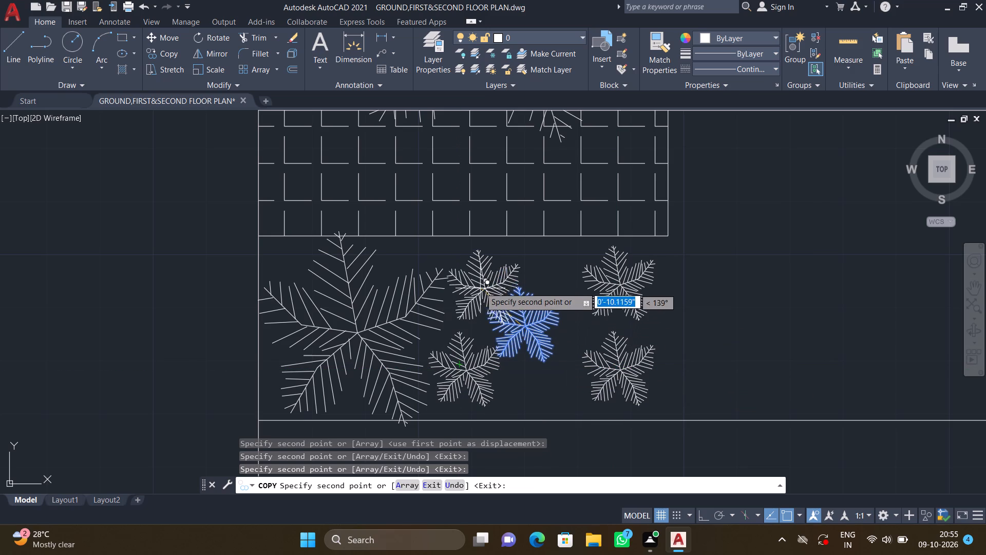
{"action": "left_click", "coordinate": [472, 273]}
{"action": "left_click", "coordinate": [549, 273]}
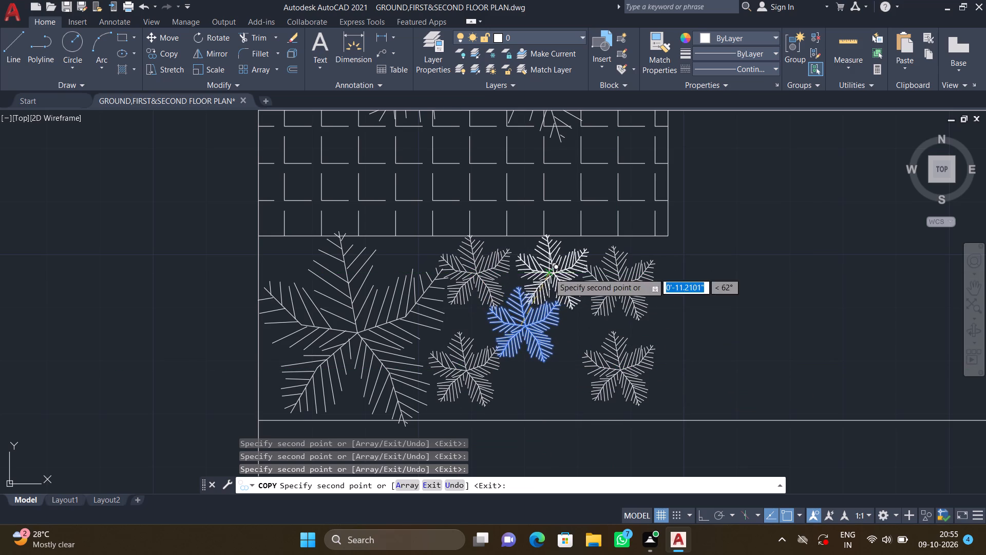
{"action": "left_click", "coordinate": [535, 394]}
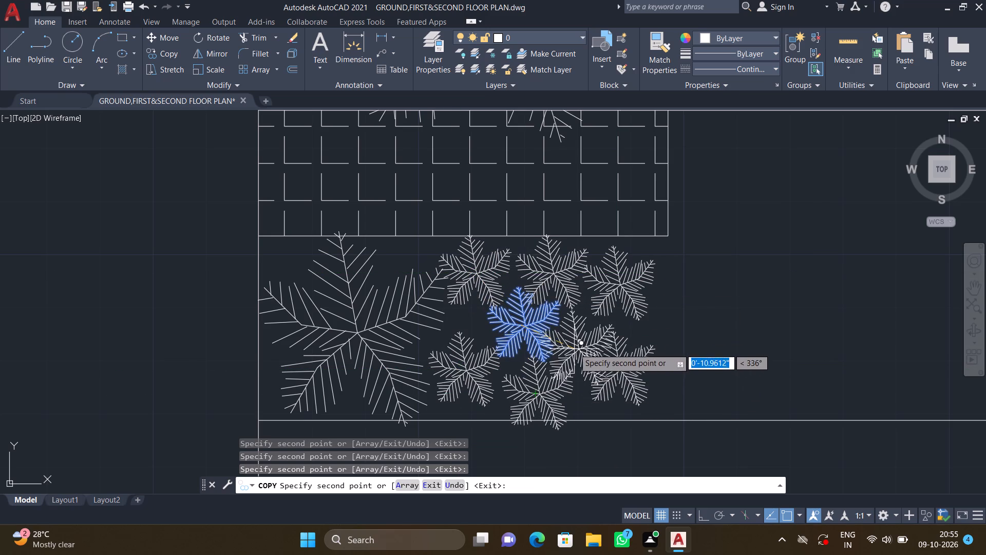
{"action": "left_click", "coordinate": [576, 333]}
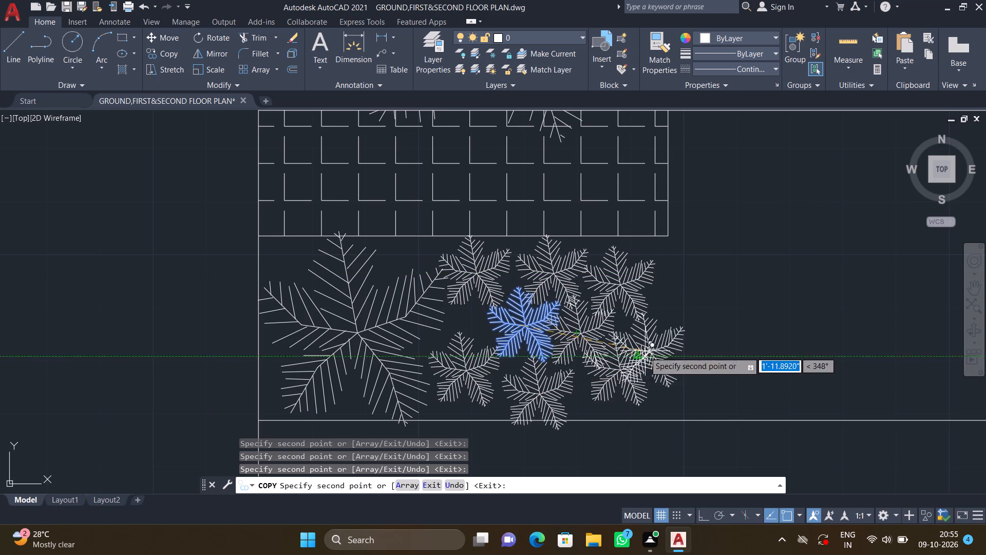
{"action": "key", "text": "Return"}
Copy the large plant from the left front corner to just below the left end of the right-hand tiled patch.
{"action": "scroll", "coordinate": [669, 368], "scroll_direction": "down", "scroll_amount": 2}
{"action": "middle_click_drag", "start_coordinate": [647, 357], "coordinate": [578, 340]}
{"action": "scroll", "coordinate": [581, 342], "scroll_direction": "down", "scroll_amount": 2}
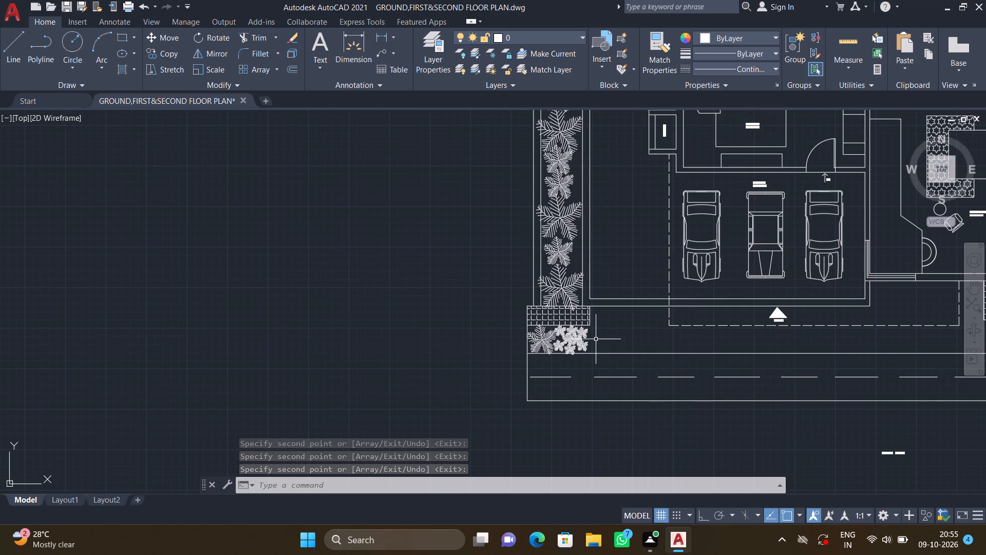
{"action": "scroll", "coordinate": [619, 319], "scroll_direction": "down", "scroll_amount": 1}
{"action": "middle_click_drag", "start_coordinate": [629, 332], "coordinate": [528, 314]}
{"action": "scroll", "coordinate": [534, 318], "scroll_direction": "down", "scroll_amount": 1}
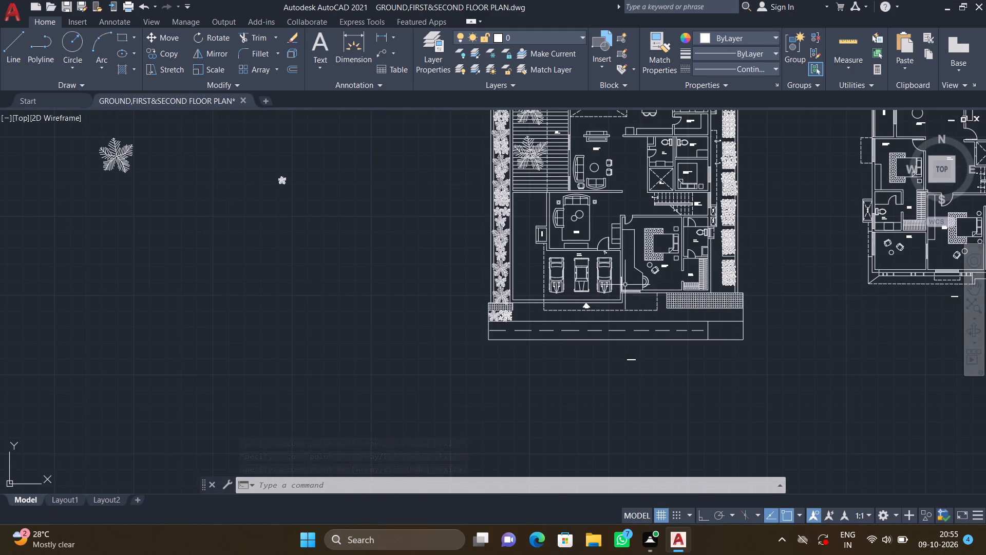
{"action": "middle_click_drag", "start_coordinate": [680, 327], "coordinate": [565, 326]}
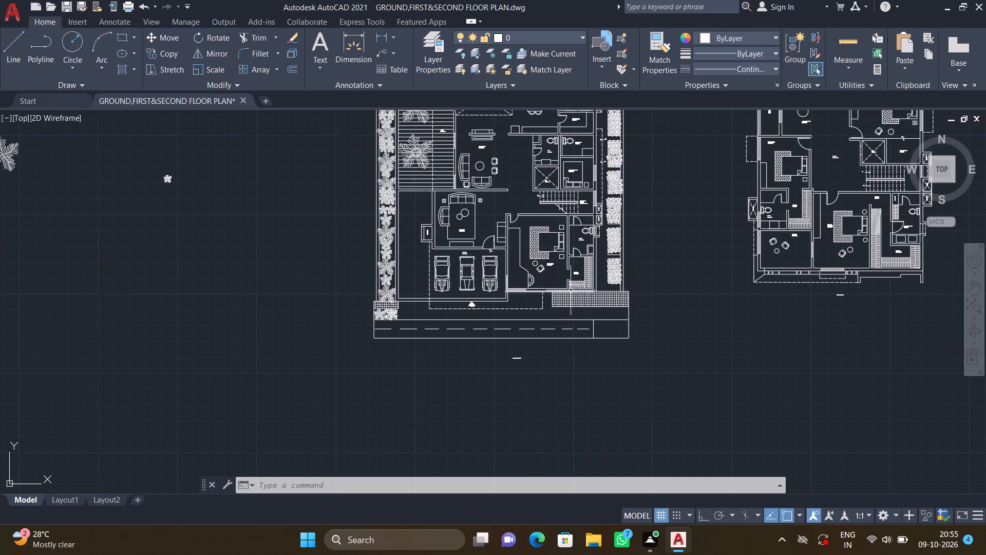
{"action": "scroll", "coordinate": [571, 293], "scroll_direction": "up", "scroll_amount": 1}
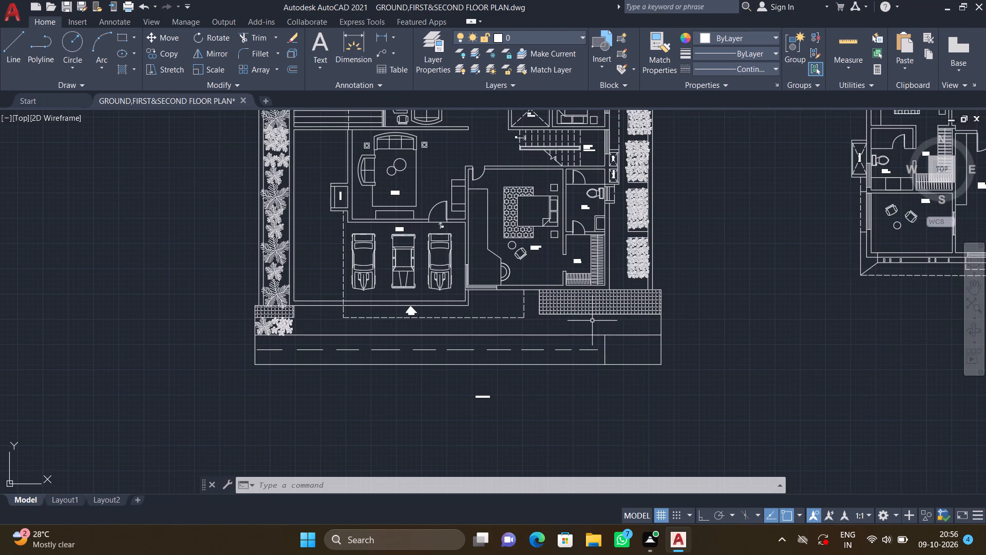
{"action": "middle_click_drag", "start_coordinate": [554, 350], "coordinate": [542, 315]}
{"action": "scroll", "coordinate": [545, 295], "scroll_direction": "up", "scroll_amount": 2}
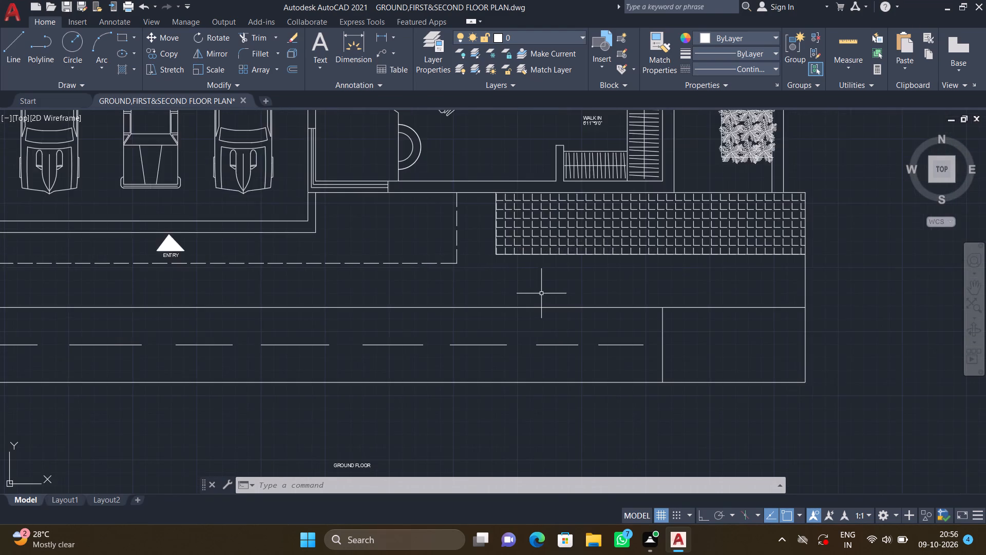
{"action": "scroll", "coordinate": [509, 295], "scroll_direction": "down", "scroll_amount": 2}
{"action": "middle_click_drag", "start_coordinate": [369, 302], "coordinate": [444, 284]}
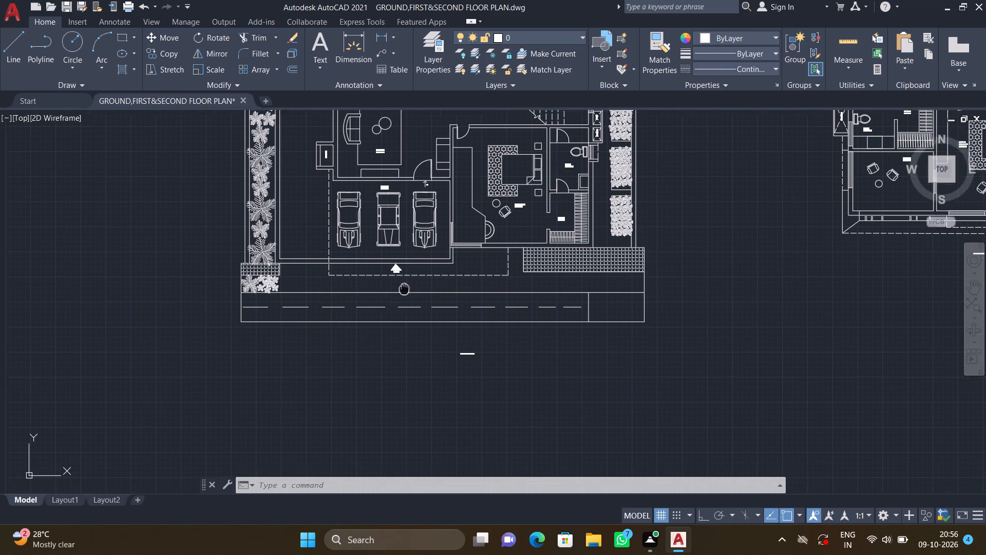
{"action": "middle_click_drag", "start_coordinate": [444, 284], "coordinate": [525, 283]}
{"action": "scroll", "coordinate": [382, 281], "scroll_direction": "up", "scroll_amount": 2}
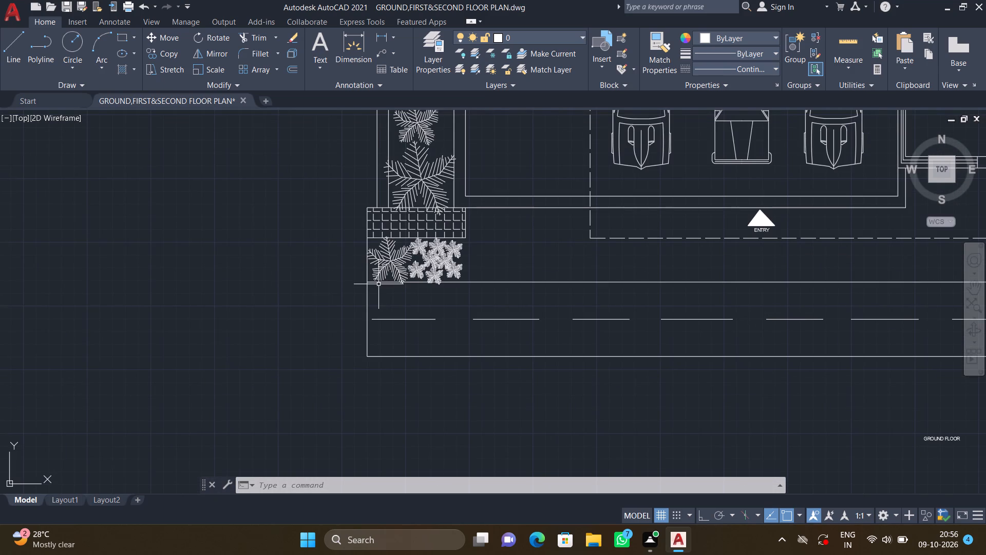
{"action": "type", "text": "co"}
{"action": "key", "text": "Return"}
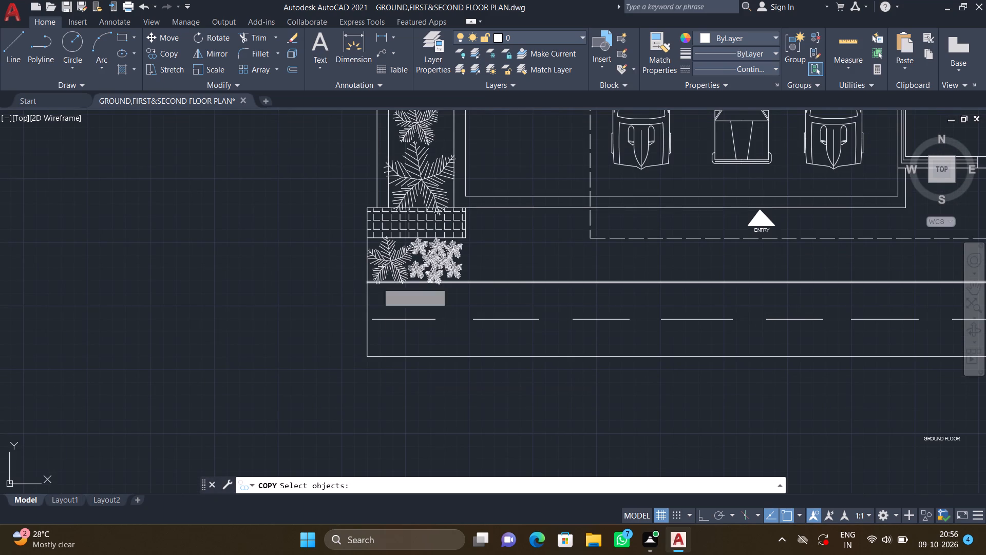
{"action": "left_click", "coordinate": [387, 261]}
{"action": "key", "text": "Return"}
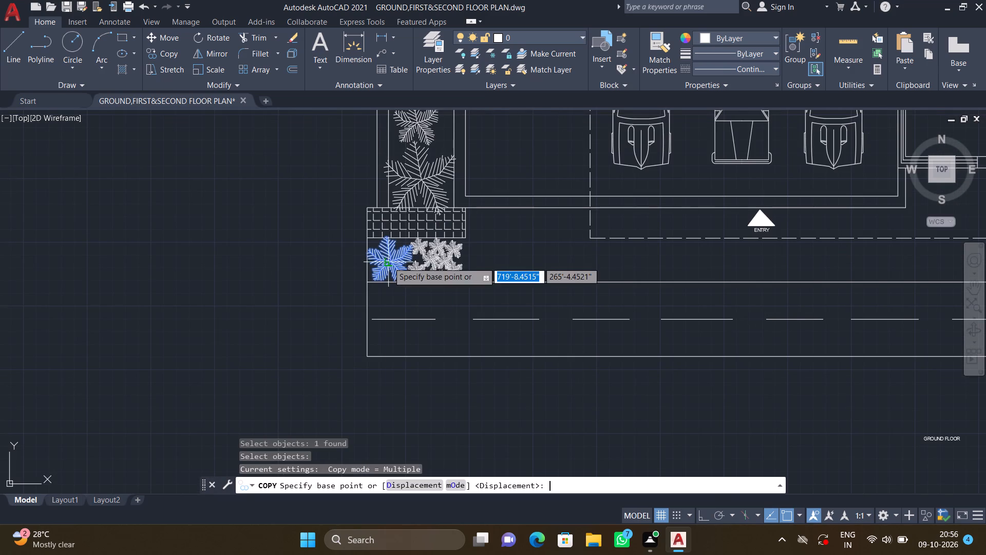
{"action": "left_click", "coordinate": [391, 256]}
{"action": "scroll", "coordinate": [442, 280], "scroll_direction": "down", "scroll_amount": 2}
{"action": "middle_click_drag", "start_coordinate": [489, 283], "coordinate": [414, 266]}
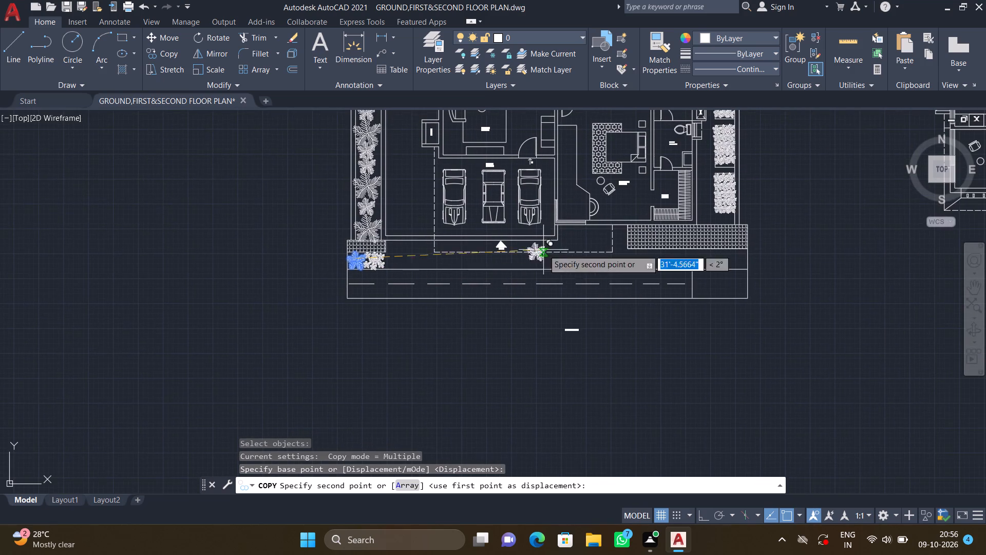
{"action": "middle_click_drag", "start_coordinate": [617, 253], "coordinate": [549, 250]}
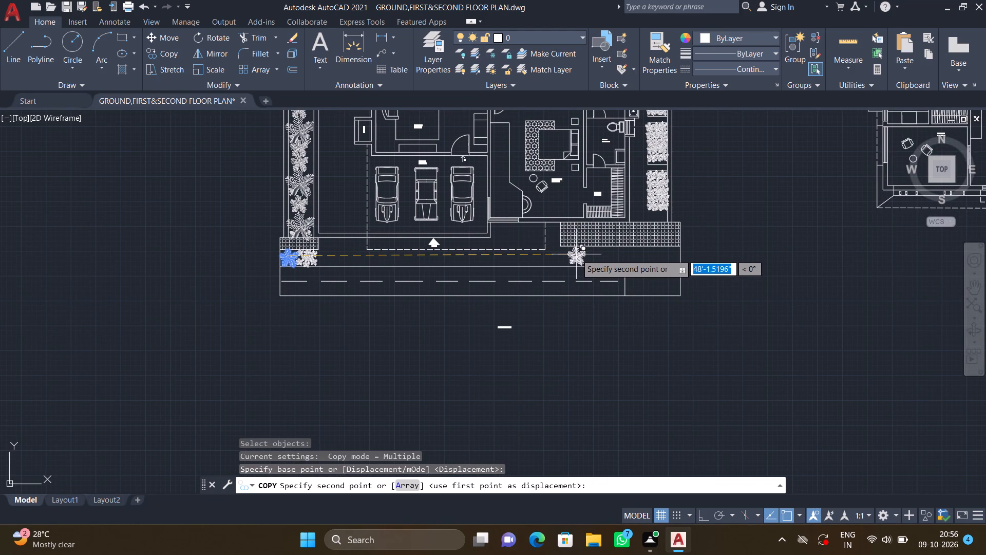
{"action": "scroll", "coordinate": [574, 254], "scroll_direction": "up", "scroll_amount": 2}
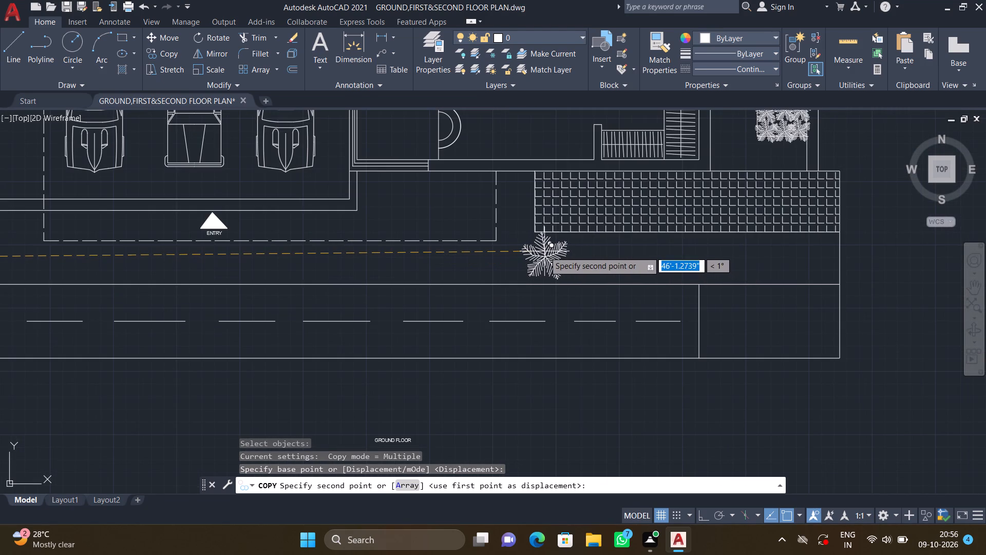
{"action": "left_click", "coordinate": [544, 251]}
{"action": "key", "text": "Return"}
Copy the left corner's large plant twice more, spacing the copies in a row below the right-hand tiled patch.
{"action": "scroll", "coordinate": [532, 267], "scroll_direction": "down", "scroll_amount": 2}
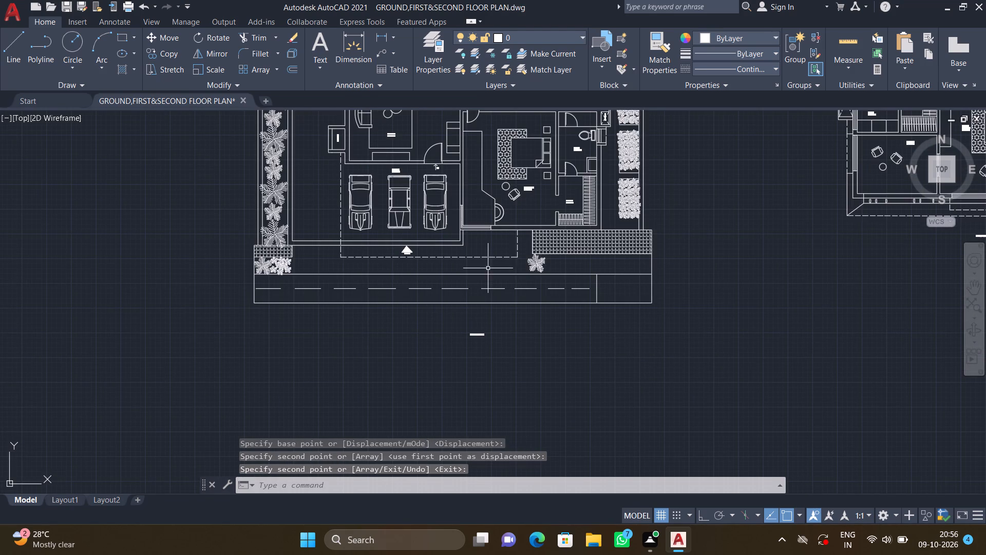
{"action": "middle_click_drag", "start_coordinate": [253, 287], "coordinate": [296, 277]}
{"action": "scroll", "coordinate": [298, 258], "scroll_direction": "up", "scroll_amount": 2}
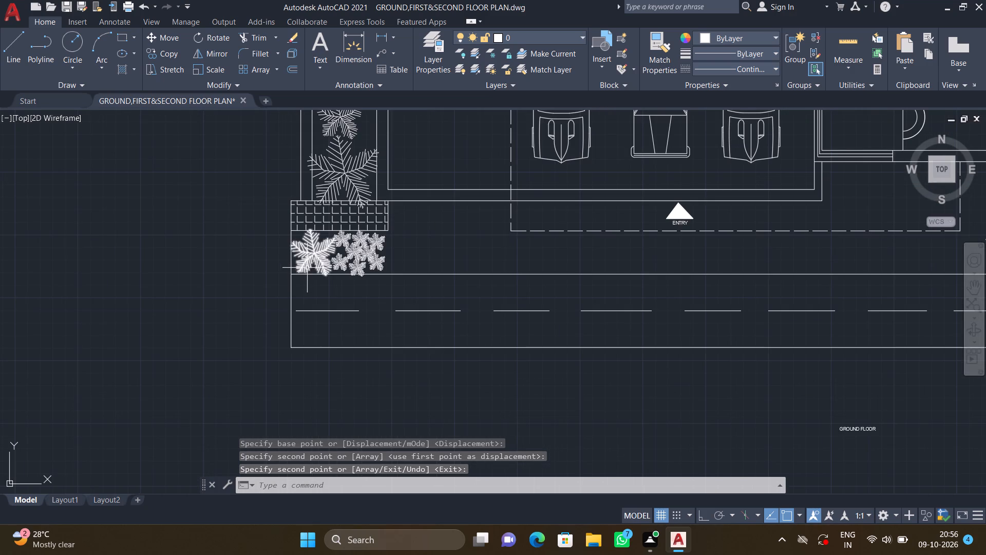
{"action": "key", "text": "c"}
{"action": "key", "text": "o"}
{"action": "key", "text": "Return"}
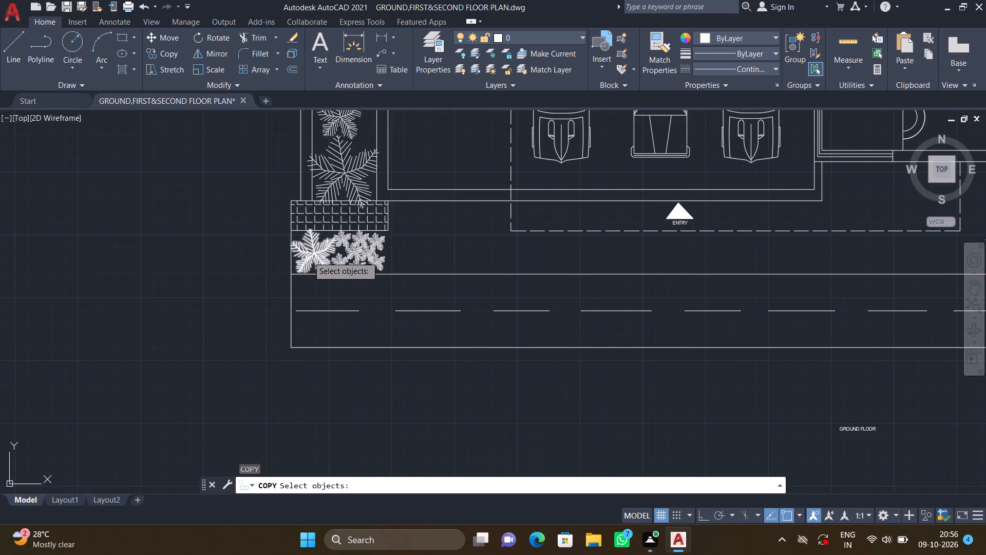
{"action": "left_click", "coordinate": [308, 256]}
{"action": "key", "text": "Return"}
{"action": "left_click", "coordinate": [312, 251]}
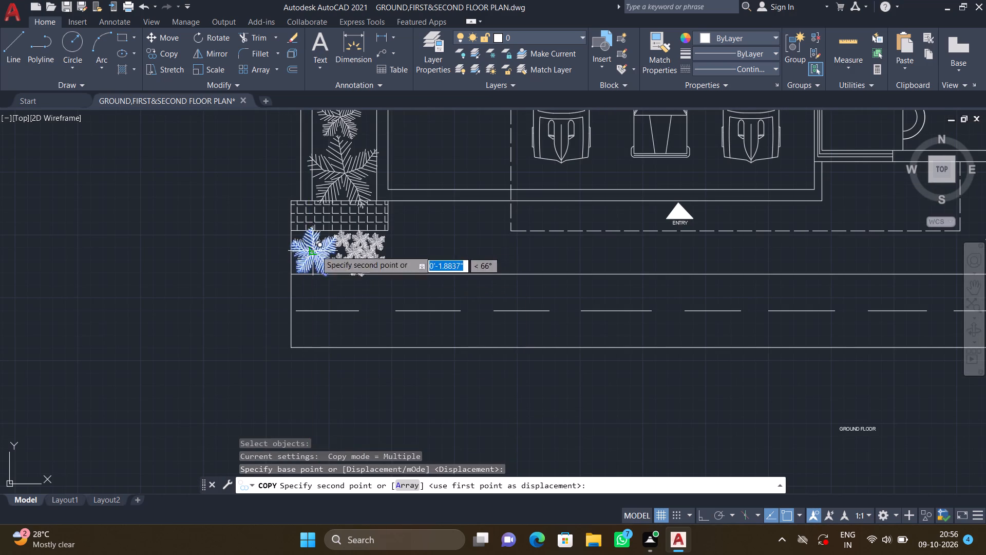
{"action": "scroll", "coordinate": [507, 257], "scroll_direction": "down", "scroll_amount": 1}
{"action": "scroll", "coordinate": [593, 332], "scroll_direction": "down", "scroll_amount": 1}
{"action": "middle_click_drag", "start_coordinate": [541, 318], "coordinate": [409, 292]}
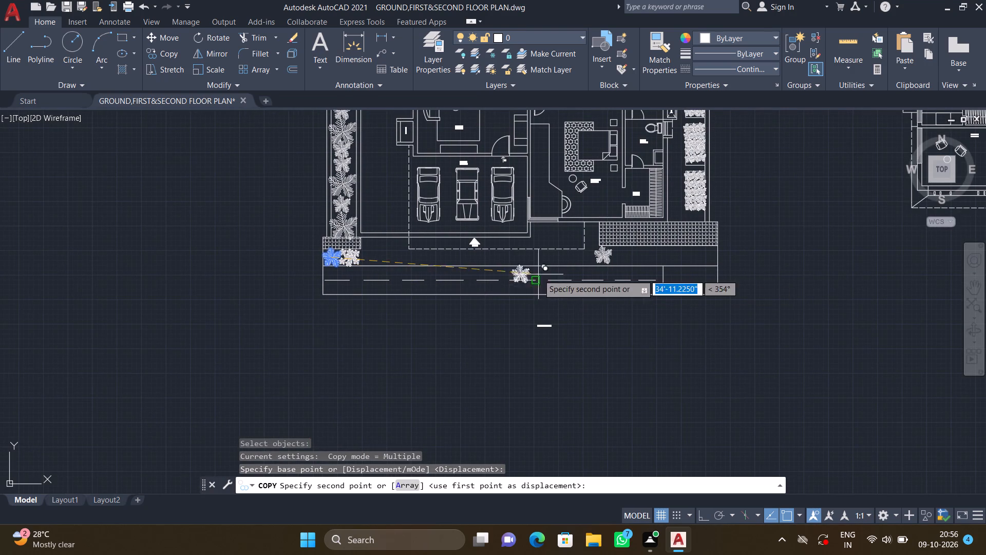
{"action": "middle_click_drag", "start_coordinate": [481, 257], "coordinate": [375, 248]}
{"action": "scroll", "coordinate": [536, 266], "scroll_direction": "up", "scroll_amount": 3}
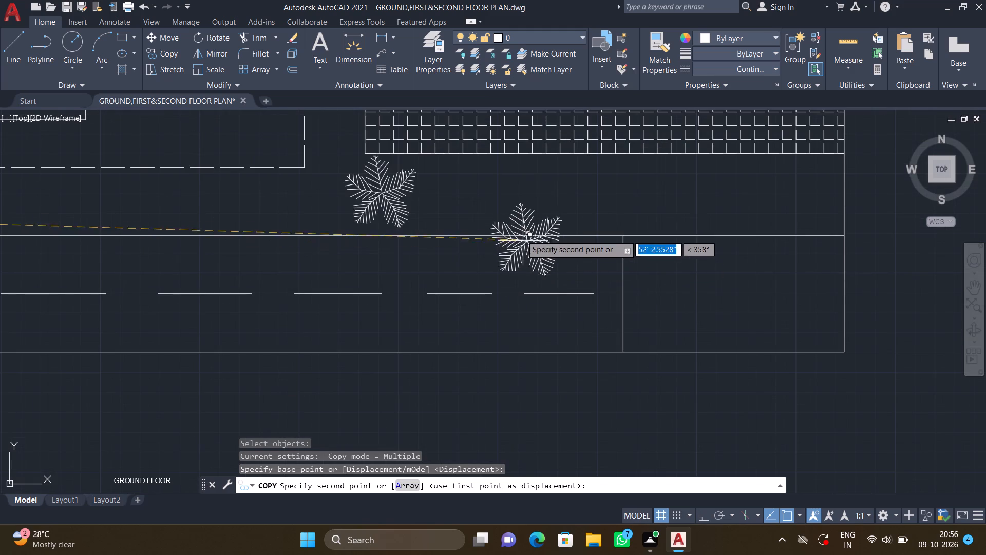
{"action": "left_click", "coordinate": [540, 195]}
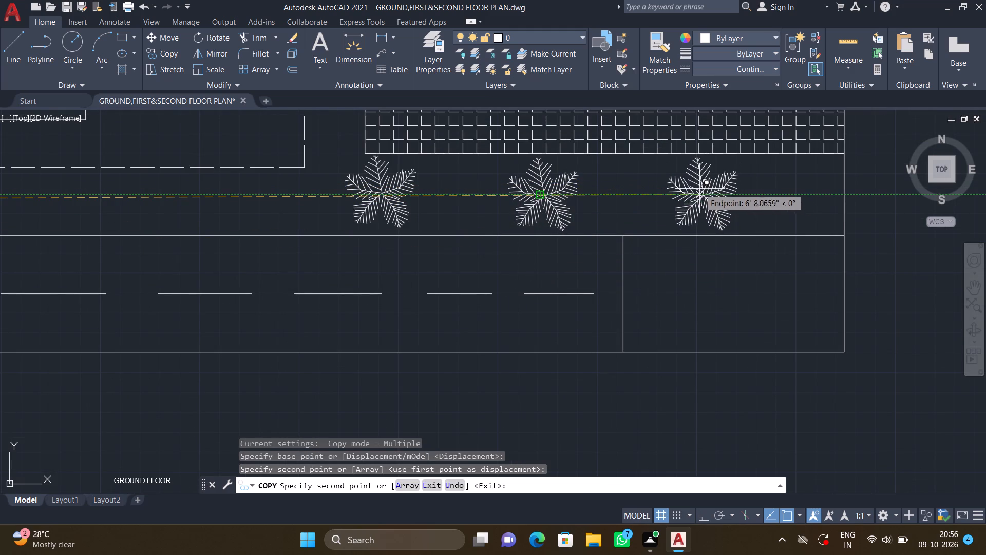
{"action": "left_click", "coordinate": [709, 188]}
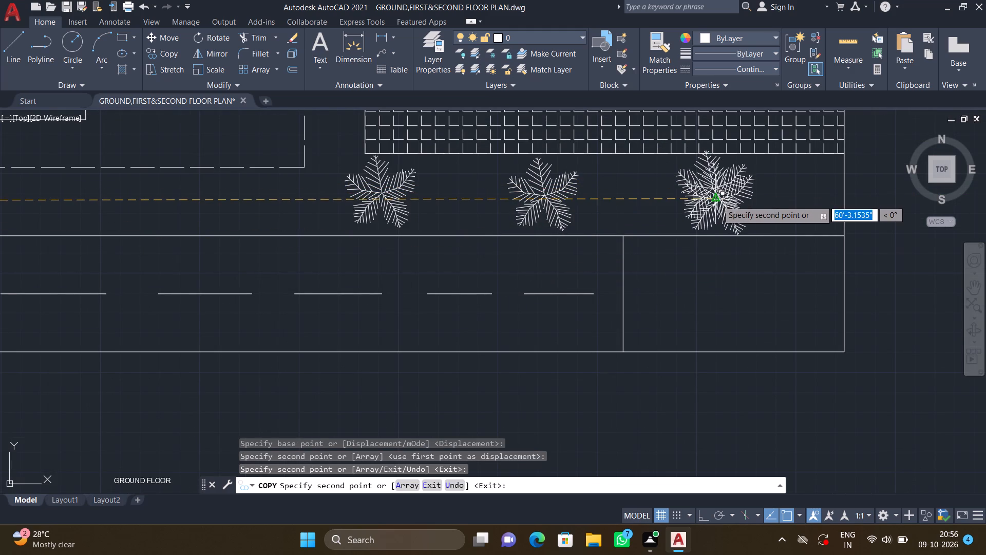
{"action": "key", "text": "Return"}
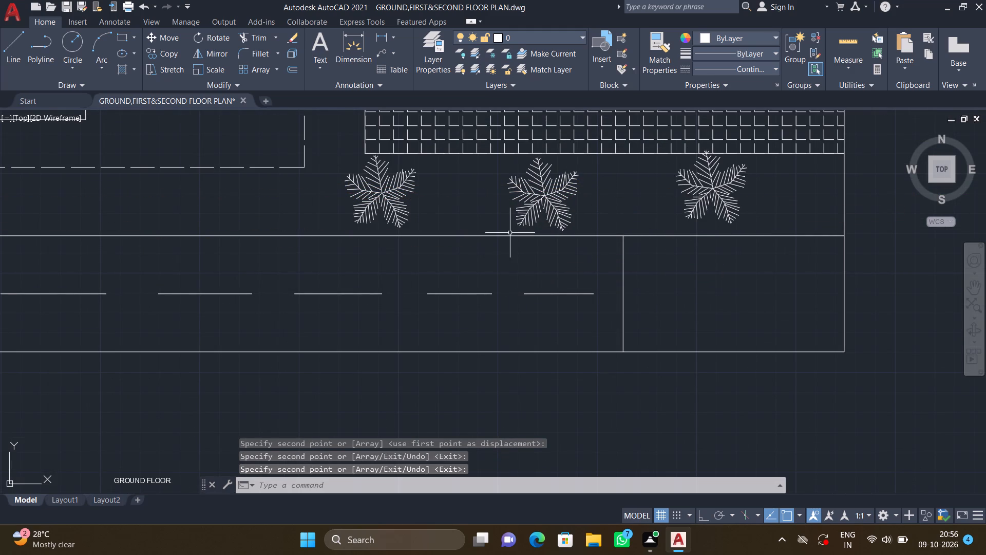
Move the rightmost large plant slightly down and left to line it up with the other two in the row.
{"action": "key", "text": "m"}
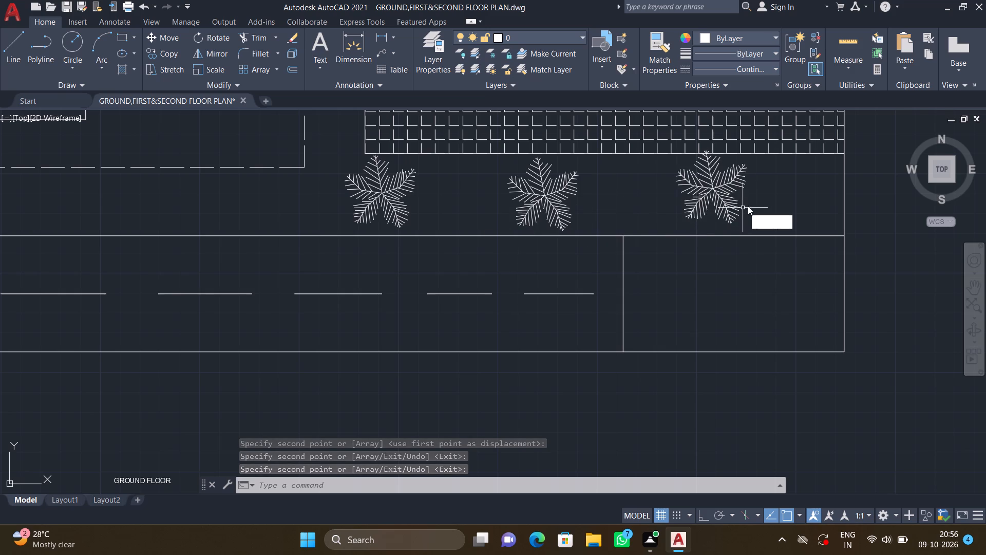
{"action": "key", "text": "Return"}
{"action": "left_click", "coordinate": [719, 192]}
{"action": "key", "text": "Return"}
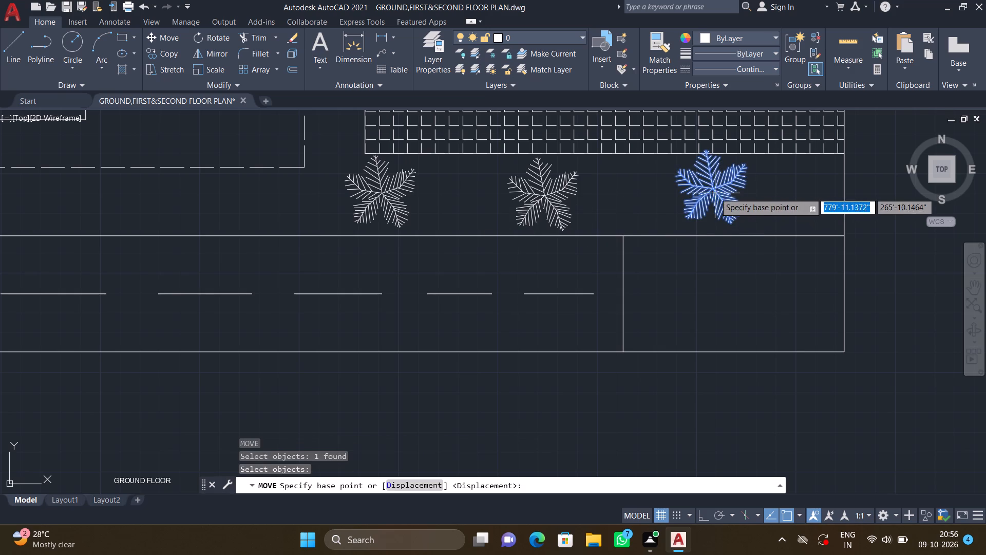
{"action": "left_click", "coordinate": [712, 189]}
{"action": "left_click", "coordinate": [706, 199]}
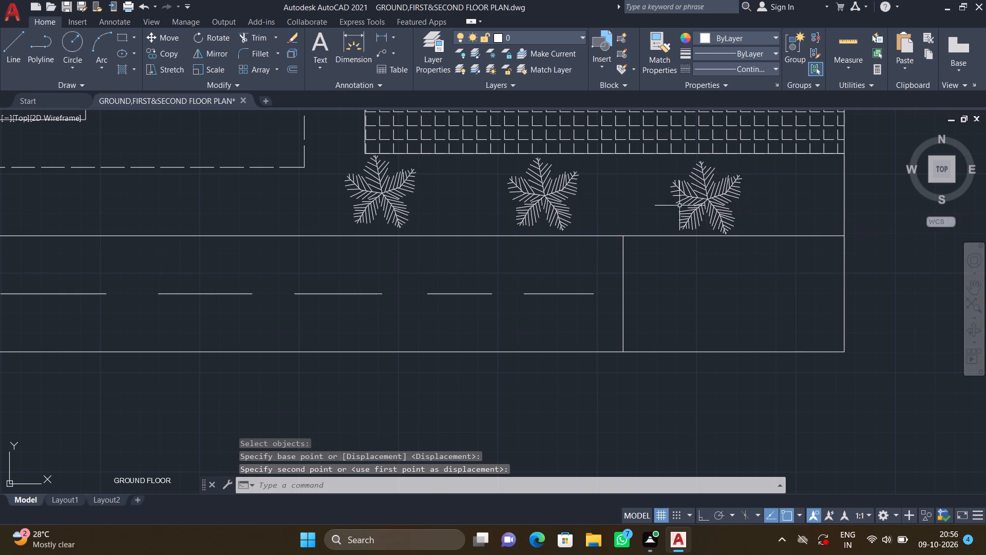
Copy a small plant from the left corner cluster, placing a row of three between the first two large plants below the right-hand tiled patch.
{"action": "scroll", "coordinate": [415, 276], "scroll_direction": "down", "scroll_amount": 2}
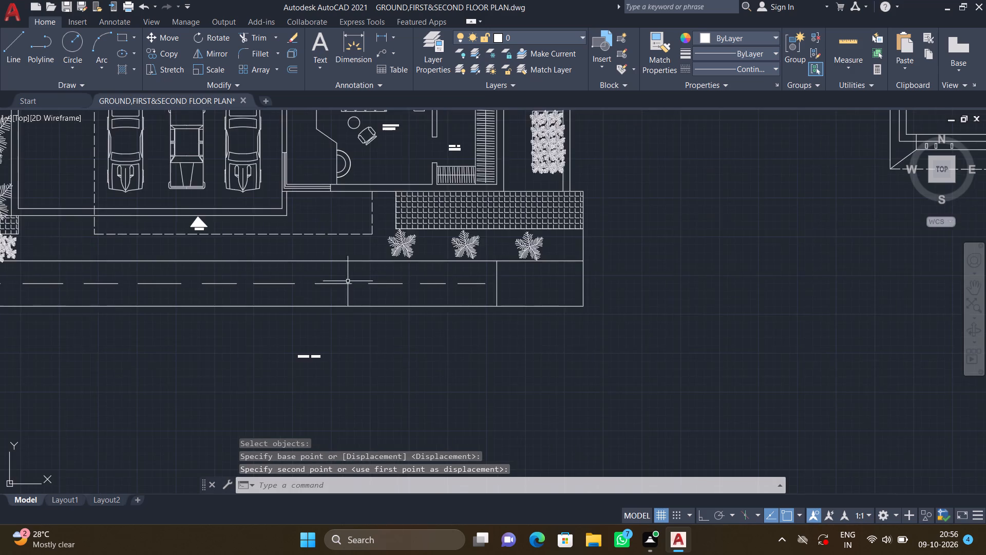
{"action": "middle_click_drag", "start_coordinate": [345, 277], "coordinate": [477, 239]}
{"action": "scroll", "coordinate": [479, 239], "scroll_direction": "down", "scroll_amount": 1}
{"action": "scroll", "coordinate": [330, 232], "scroll_direction": "down", "scroll_amount": 1}
{"action": "middle_click_drag", "start_coordinate": [339, 235], "coordinate": [411, 255]}
{"action": "scroll", "coordinate": [350, 246], "scroll_direction": "up", "scroll_amount": 3}
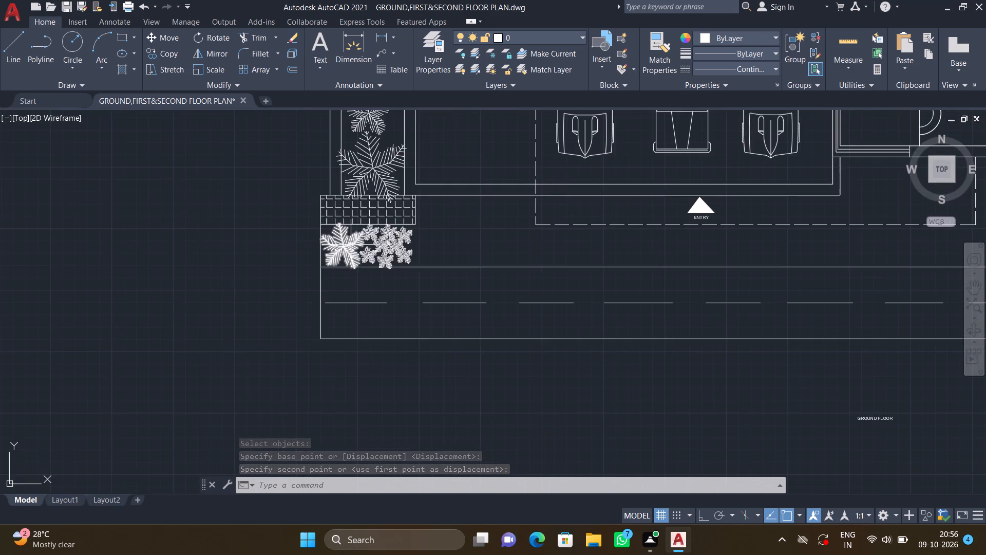
{"action": "scroll", "coordinate": [368, 236], "scroll_direction": "up", "scroll_amount": 2}
{"action": "key", "text": "c"}
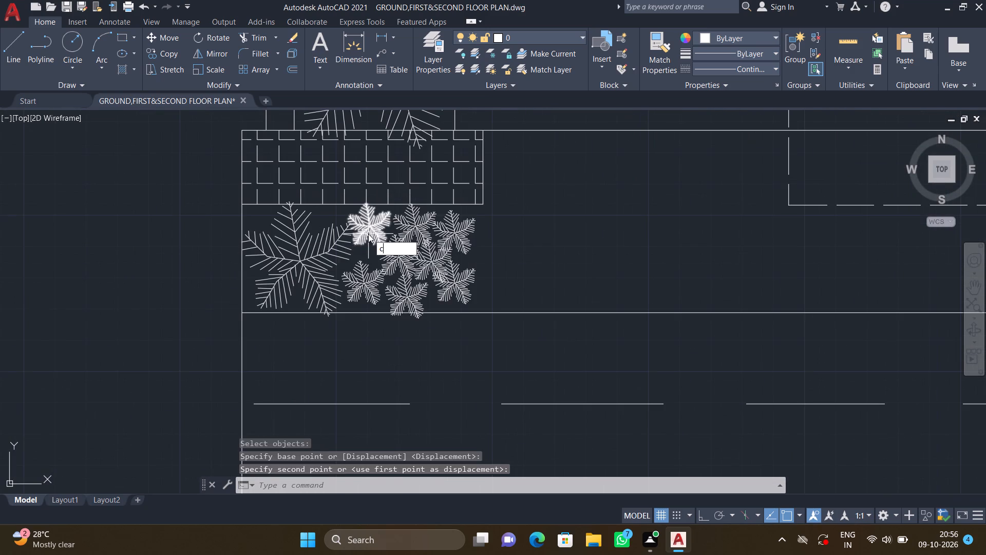
{"action": "key", "text": "o"}
{"action": "key", "text": "Return"}
{"action": "left_click", "coordinate": [364, 222]}
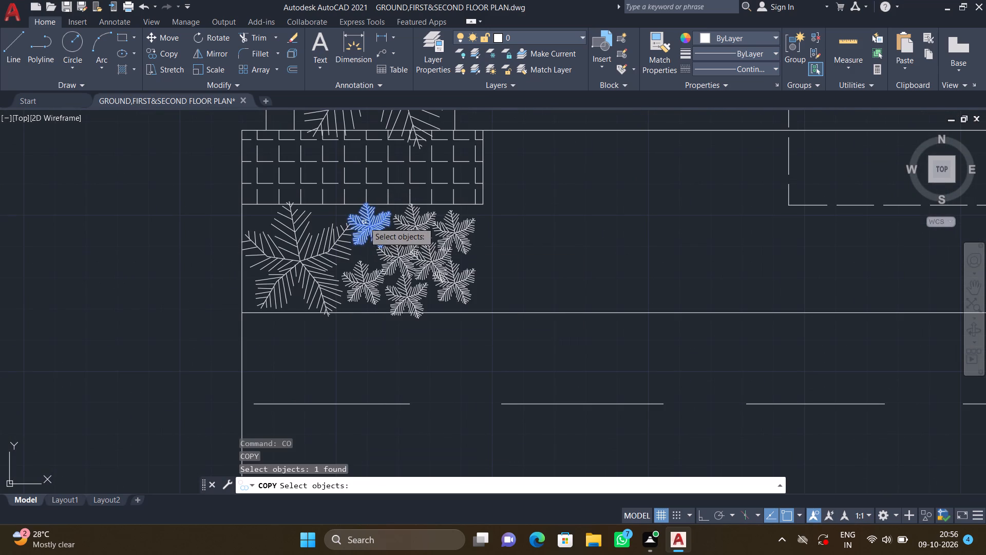
{"action": "key", "text": "Return"}
{"action": "left_click", "coordinate": [370, 226]}
{"action": "scroll", "coordinate": [375, 225], "scroll_direction": "down", "scroll_amount": 3}
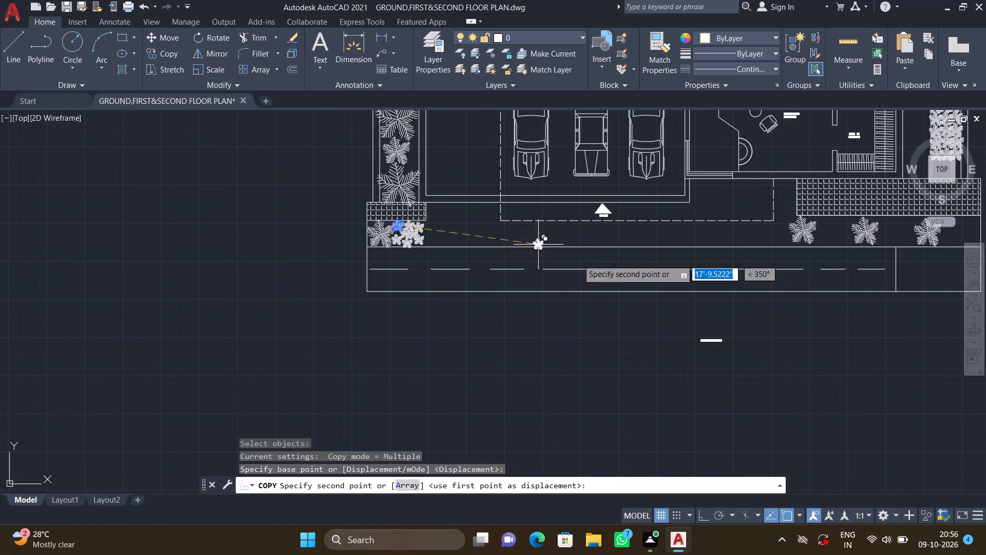
{"action": "middle_click_drag", "start_coordinate": [568, 264], "coordinate": [418, 257]}
{"action": "scroll", "coordinate": [441, 271], "scroll_direction": "down", "scroll_amount": 1}
{"action": "scroll", "coordinate": [596, 269], "scroll_direction": "down", "scroll_amount": 1}
{"action": "middle_click_drag", "start_coordinate": [579, 264], "coordinate": [462, 234]}
{"action": "scroll", "coordinate": [474, 215], "scroll_direction": "up", "scroll_amount": 3}
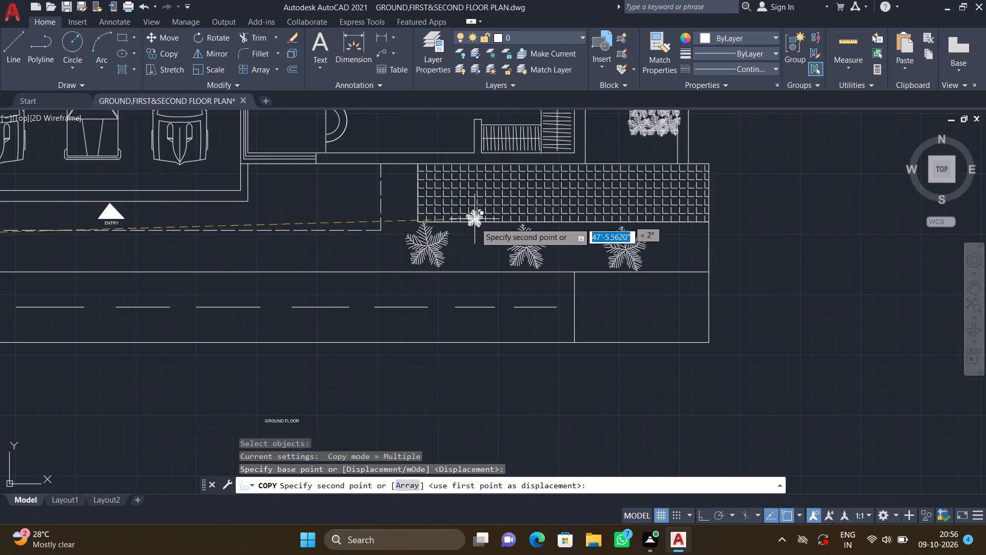
{"action": "scroll", "coordinate": [469, 236], "scroll_direction": "up", "scroll_amount": 3}
{"action": "left_click", "coordinate": [424, 219]}
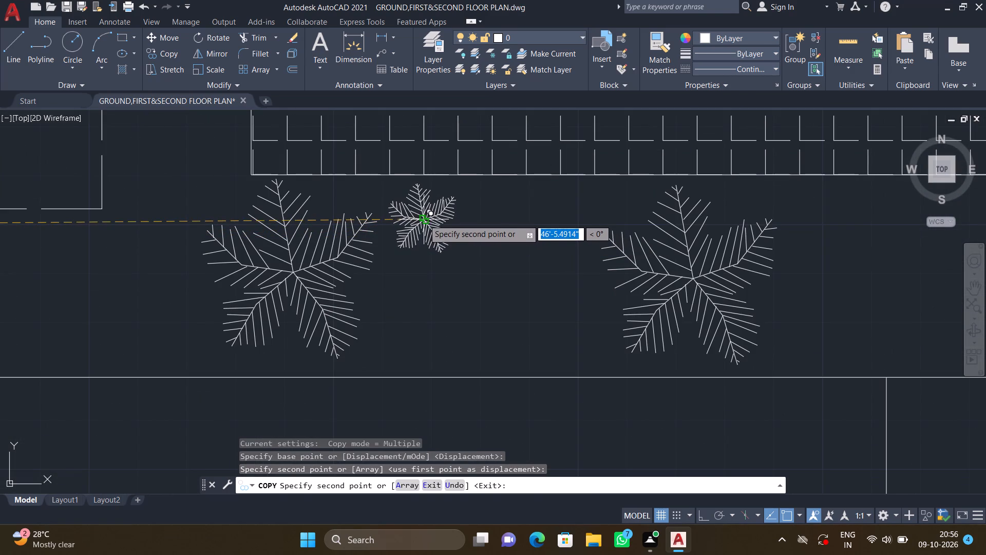
{"action": "left_click", "coordinate": [494, 212]}
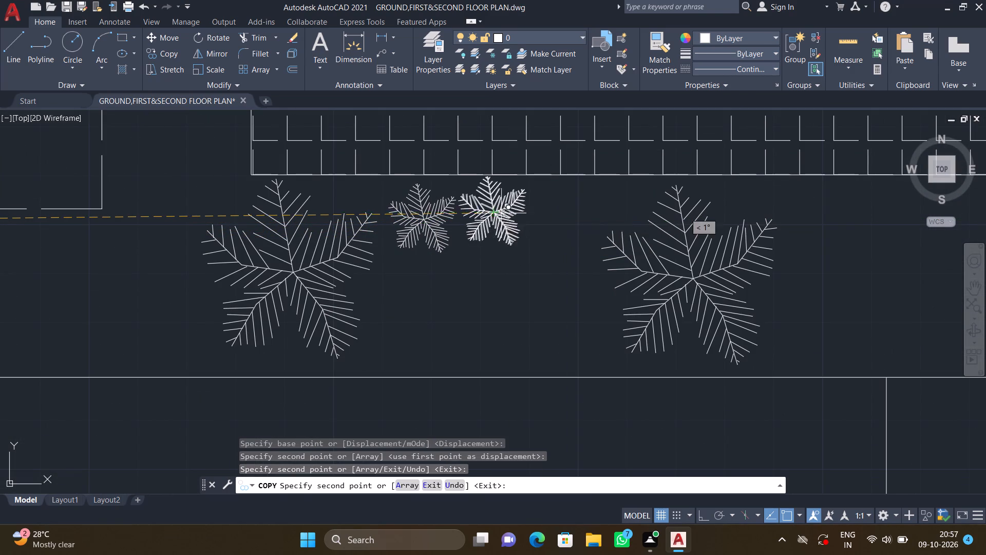
{"action": "left_click", "coordinate": [564, 208]}
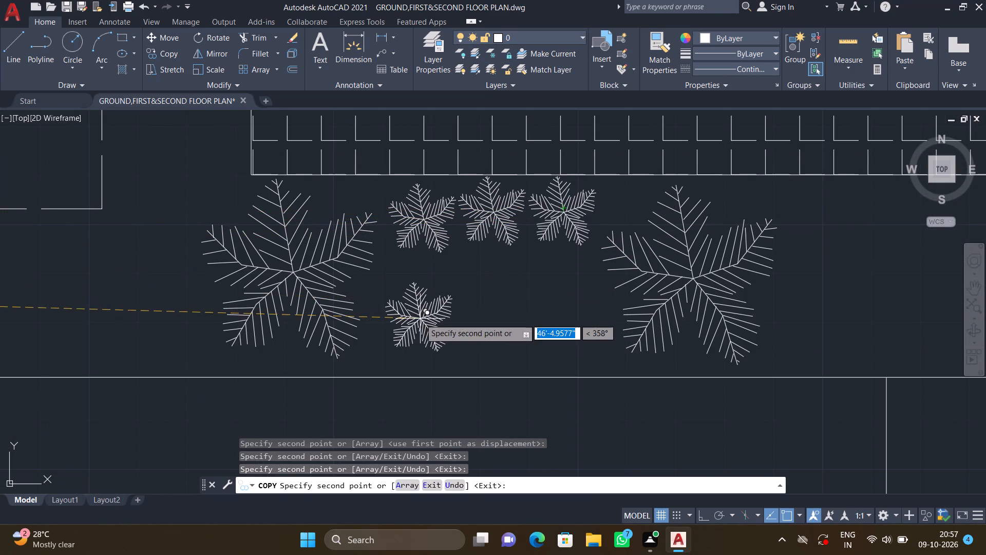
Place six more small plant copies in two rows of three beneath that row, filling the gap between the first two large plants.
{"action": "left_click", "coordinate": [419, 296]}
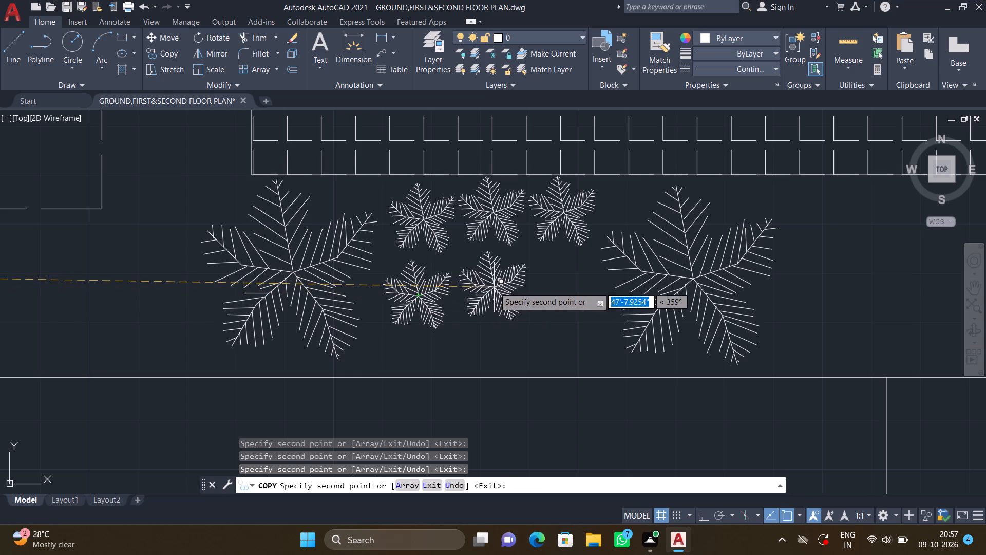
{"action": "left_click", "coordinate": [494, 287]}
{"action": "left_click", "coordinate": [568, 287]}
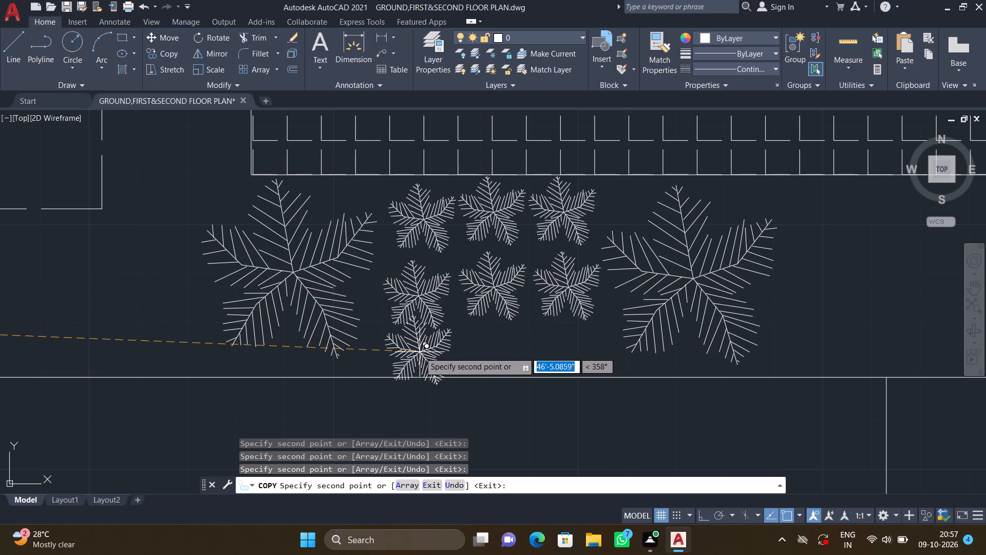
{"action": "left_click", "coordinate": [420, 351]}
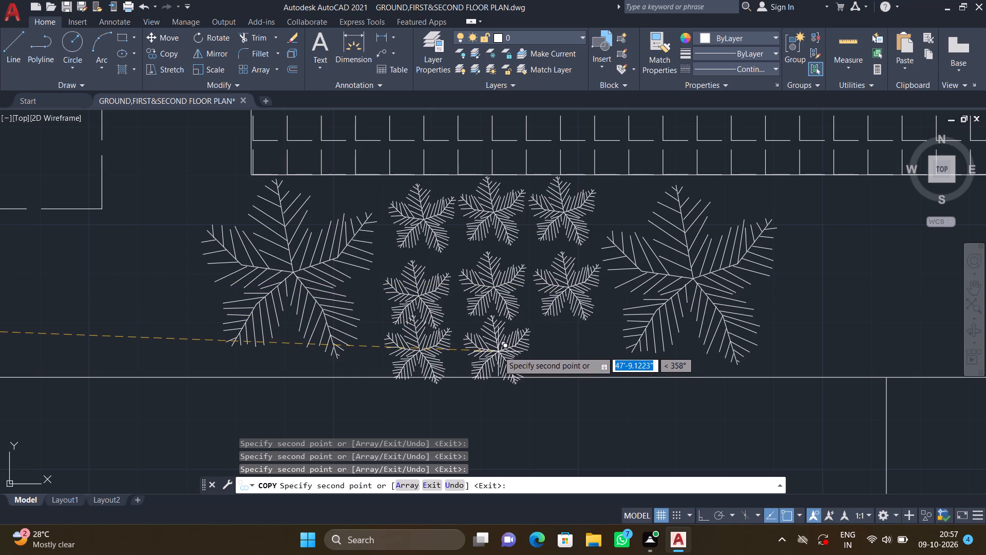
{"action": "left_click", "coordinate": [498, 351]}
{"action": "left_click", "coordinate": [570, 356]}
Place six small plant copies in two rows of three between the second and third large plants, below the tiled patch.
{"action": "scroll", "coordinate": [618, 332], "scroll_direction": "down", "scroll_amount": 2}
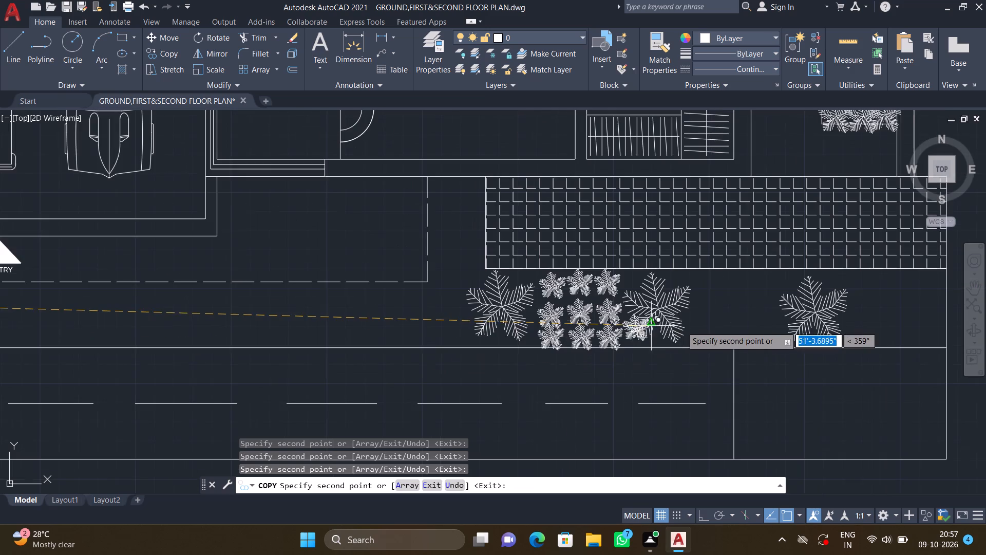
{"action": "middle_click_drag", "start_coordinate": [681, 326], "coordinate": [601, 306]}
{"action": "scroll", "coordinate": [646, 270], "scroll_direction": "up", "scroll_amount": 2}
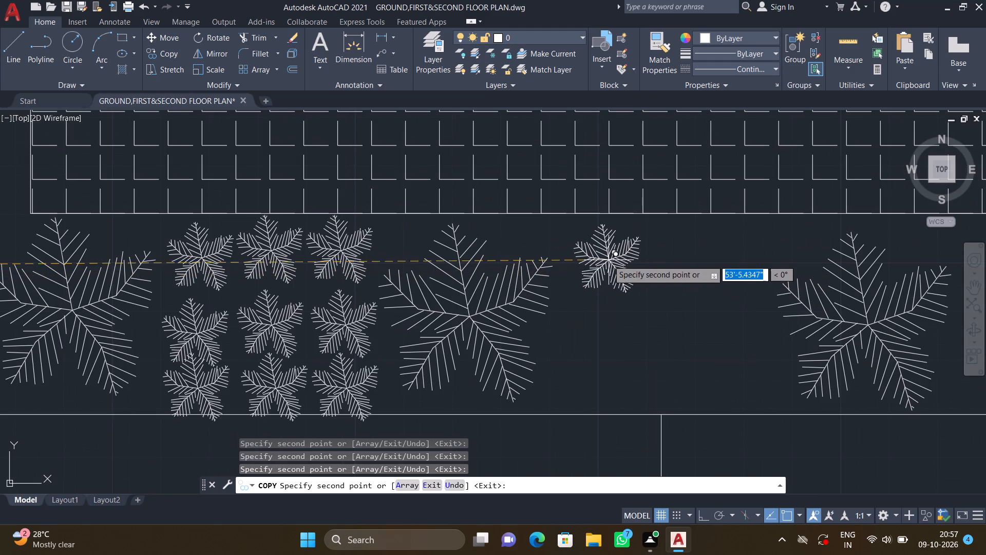
{"action": "left_click", "coordinate": [594, 257]}
{"action": "left_click", "coordinate": [670, 258]}
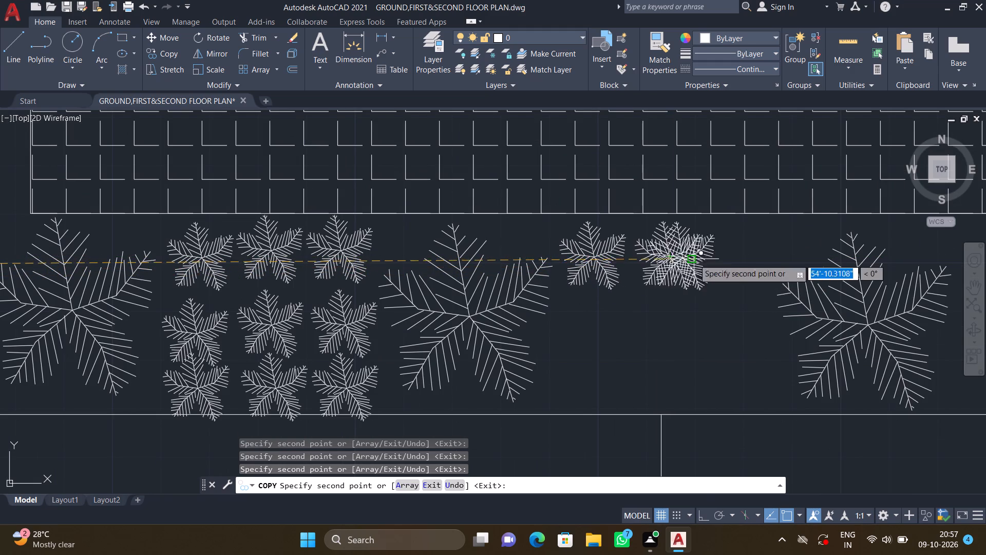
{"action": "left_click", "coordinate": [740, 254]}
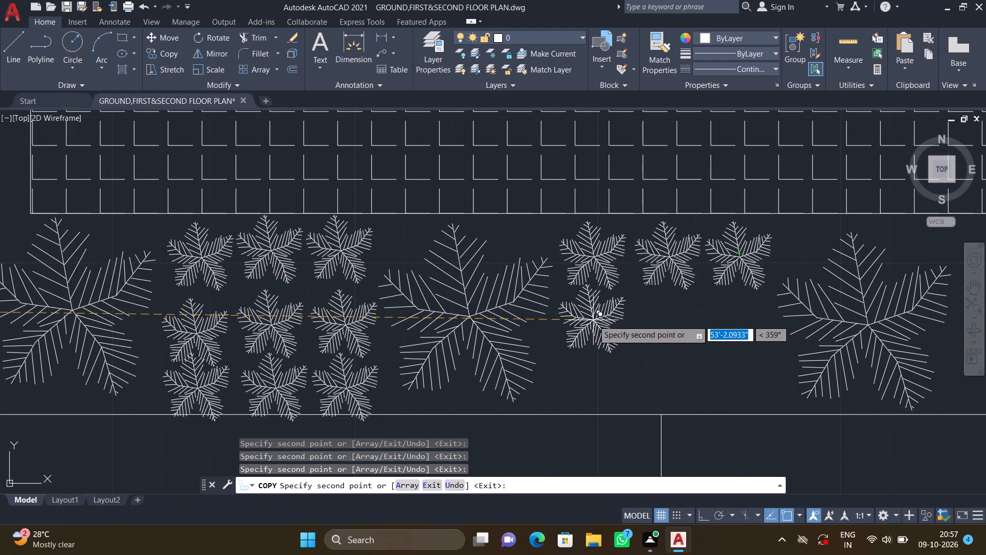
{"action": "left_click", "coordinate": [594, 319]}
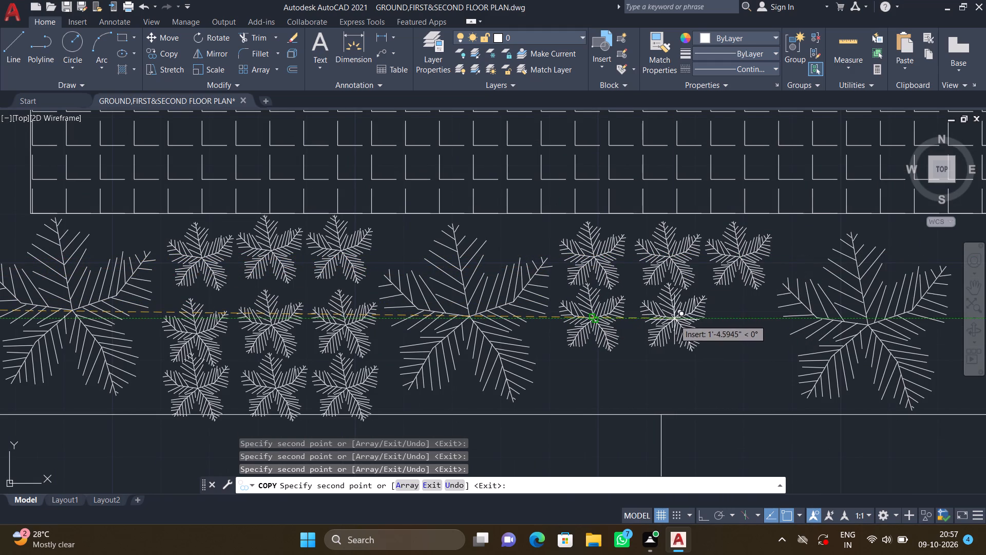
{"action": "left_click", "coordinate": [674, 319]}
{"action": "middle_click_drag", "start_coordinate": [751, 308], "coordinate": [731, 287]}
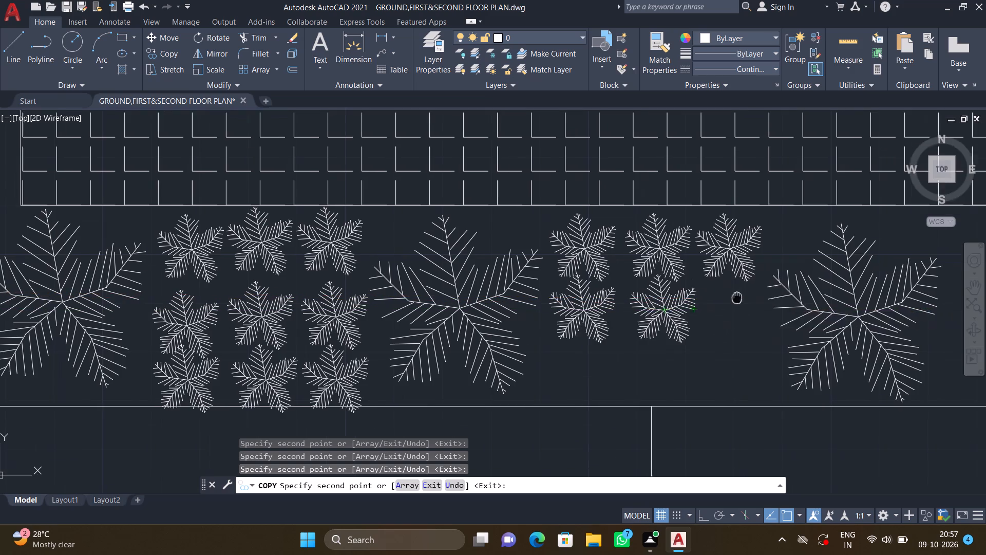
{"action": "middle_click_drag", "start_coordinate": [731, 287], "coordinate": [701, 261]}
{"action": "scroll", "coordinate": [700, 265], "scroll_direction": "up", "scroll_amount": 2}
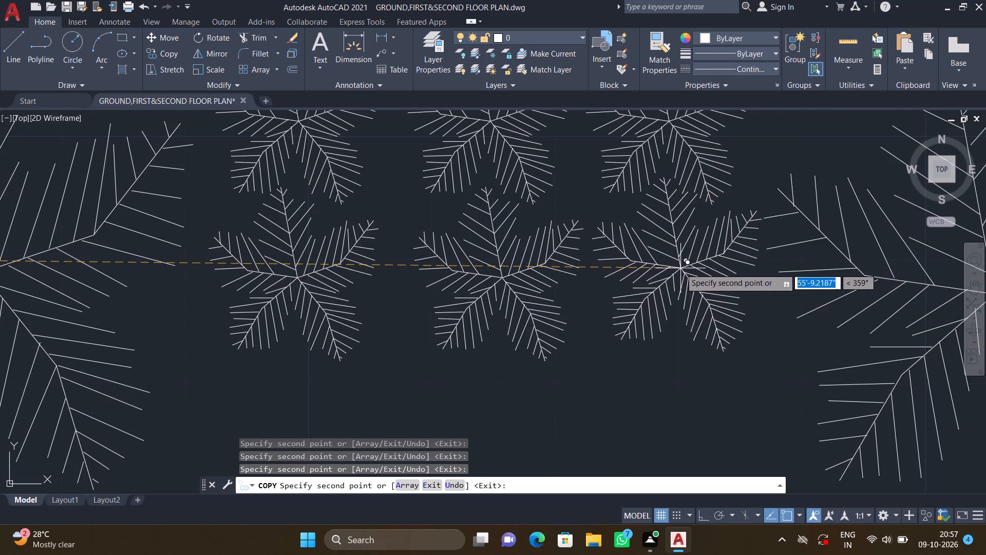
{"action": "left_click", "coordinate": [680, 268]}
Add a bottom row of three small plant copies between the second and third large plants, just above the boundary line.
{"action": "scroll", "coordinate": [651, 297], "scroll_direction": "down", "scroll_amount": 2}
{"action": "middle_click_drag", "start_coordinate": [523, 334], "coordinate": [523, 290]}
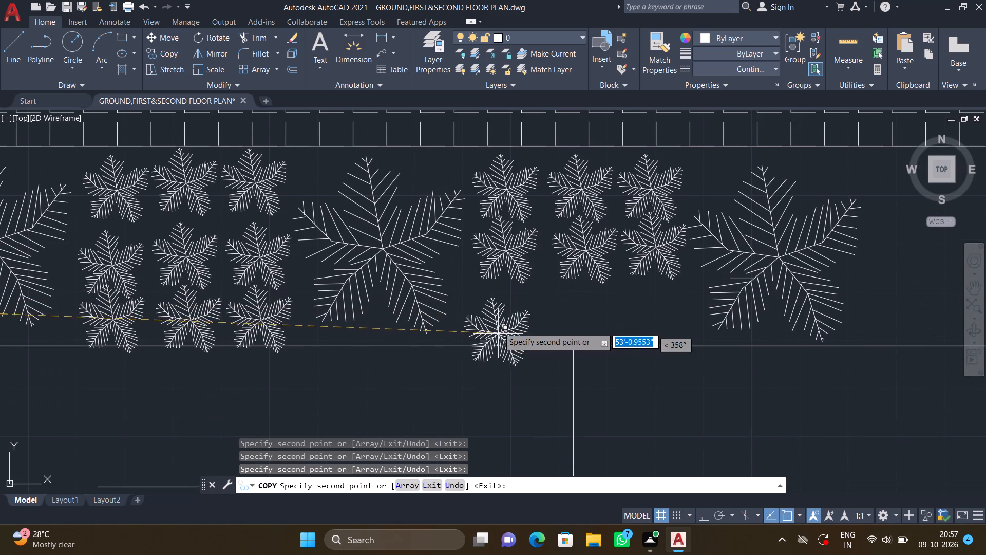
{"action": "scroll", "coordinate": [499, 313], "scroll_direction": "up", "scroll_amount": 2}
{"action": "left_click", "coordinate": [522, 315]}
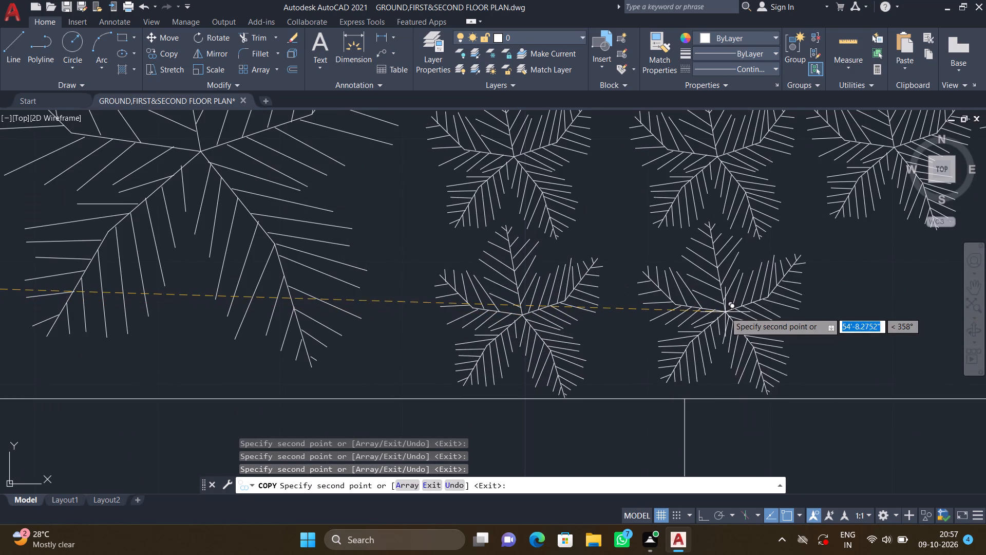
{"action": "left_click", "coordinate": [729, 310]}
{"action": "scroll", "coordinate": [764, 309], "scroll_direction": "down", "scroll_amount": 1}
{"action": "middle_click_drag", "start_coordinate": [751, 288], "coordinate": [638, 254]}
{"action": "left_click", "coordinate": [733, 272]}
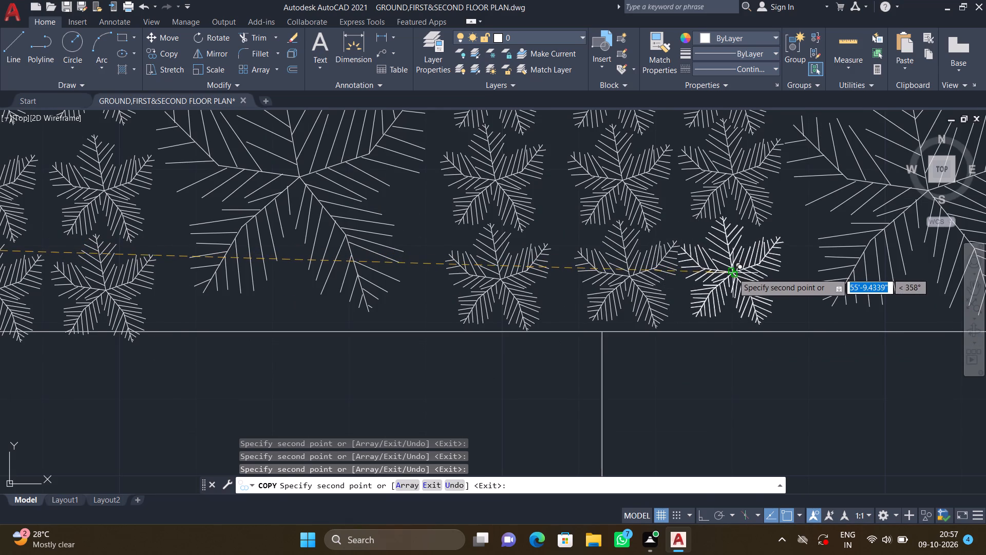
Place six small plant copies in two rows of three between the rightmost large plant and the plot's right boundary.
{"action": "scroll", "coordinate": [733, 273], "scroll_direction": "down", "scroll_amount": 1}
{"action": "middle_click_drag", "start_coordinate": [682, 262], "coordinate": [497, 247]}
{"action": "scroll", "coordinate": [496, 257], "scroll_direction": "down", "scroll_amount": 1}
{"action": "middle_click_drag", "start_coordinate": [653, 198], "coordinate": [603, 224]}
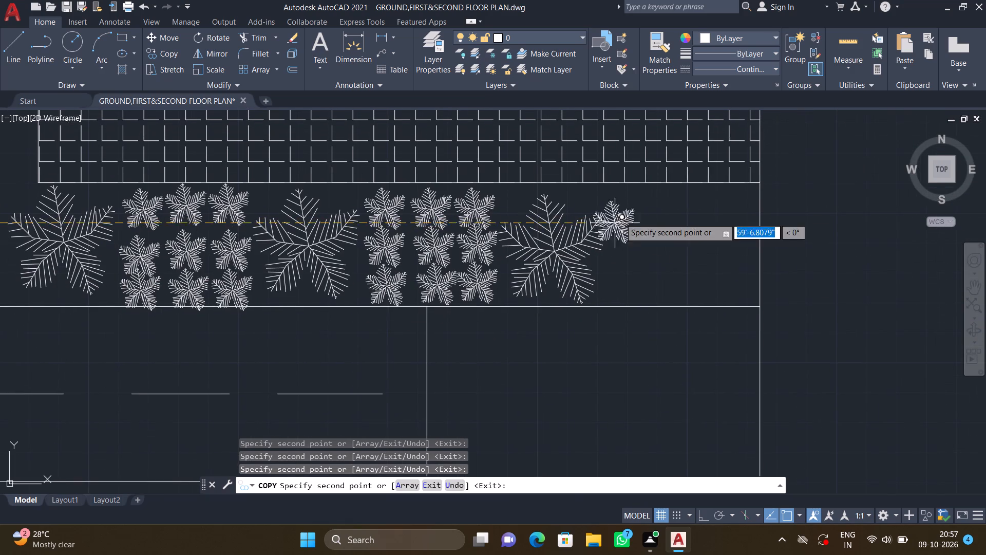
{"action": "scroll", "coordinate": [629, 210], "scroll_direction": "up", "scroll_amount": 1}
{"action": "left_click", "coordinate": [631, 206]}
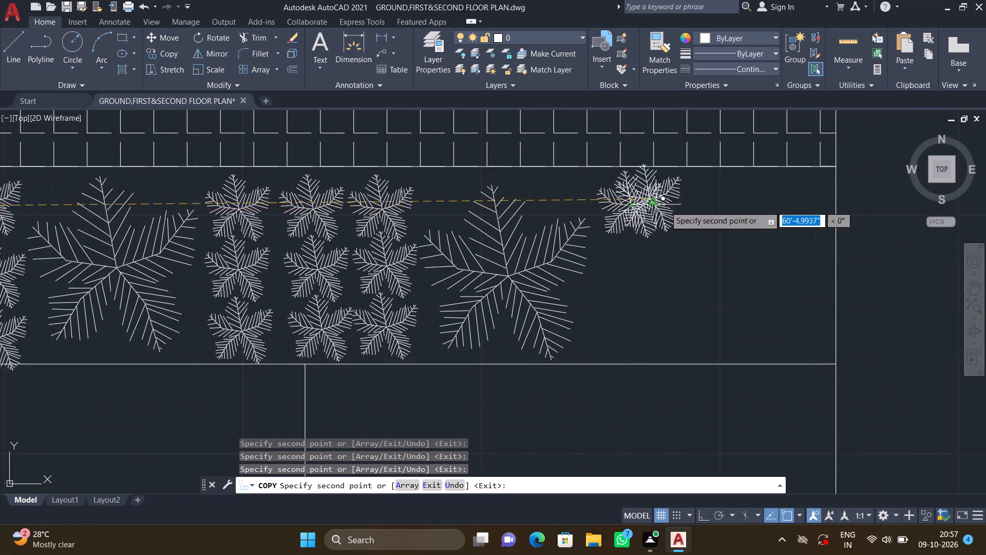
{"action": "scroll", "coordinate": [718, 209], "scroll_direction": "up", "scroll_amount": 2}
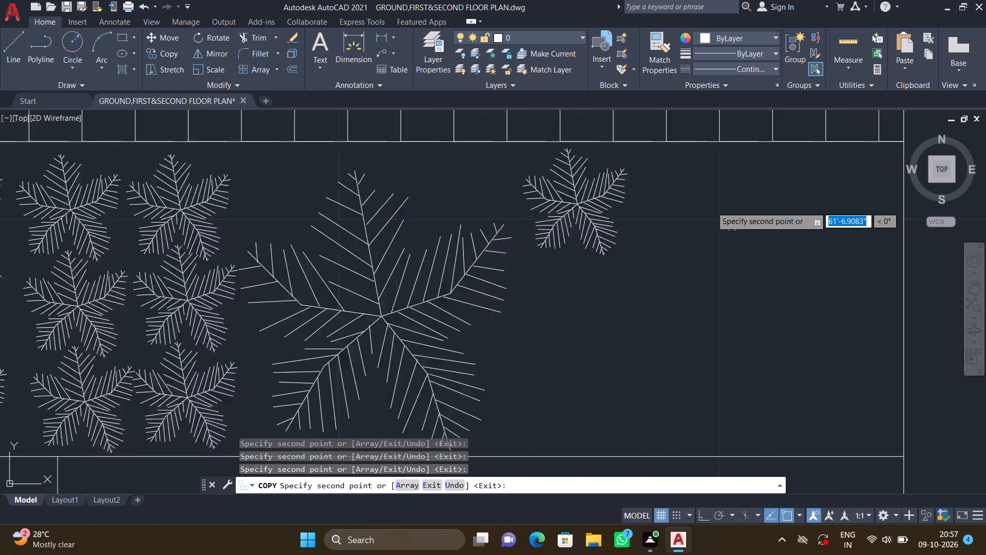
{"action": "scroll", "coordinate": [718, 208], "scroll_direction": "down", "scroll_amount": 1}
{"action": "middle_click_drag", "start_coordinate": [701, 206], "coordinate": [652, 227]}
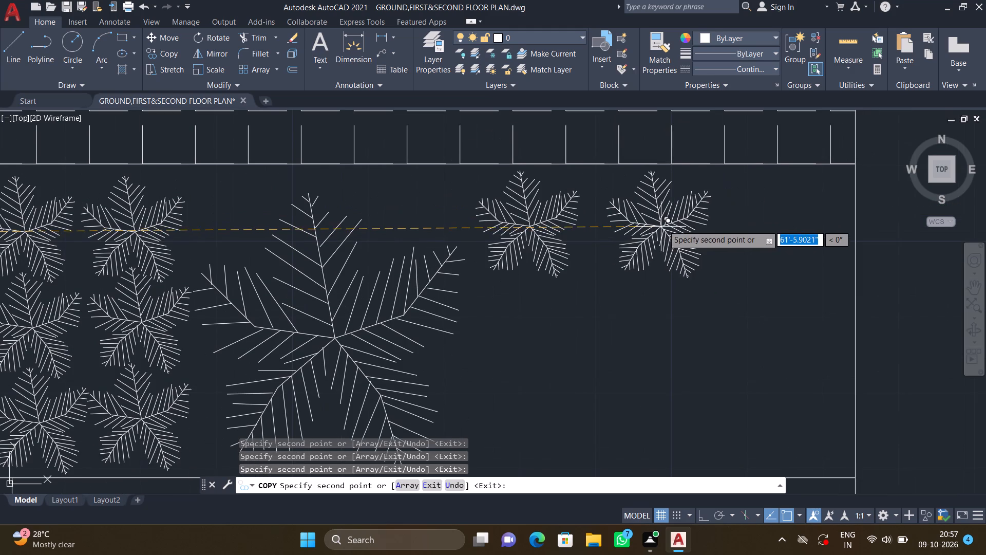
{"action": "left_click", "coordinate": [673, 223]}
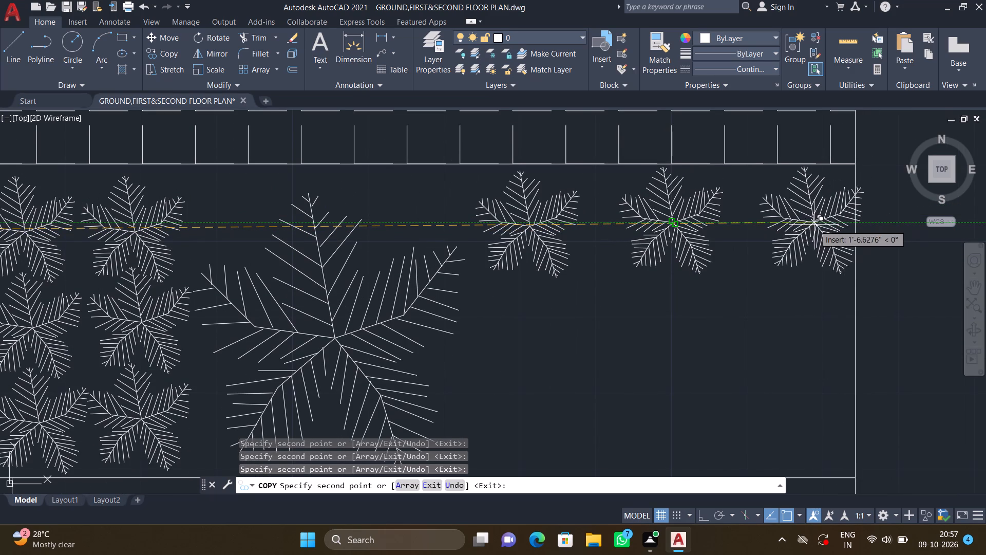
{"action": "left_click", "coordinate": [799, 222]}
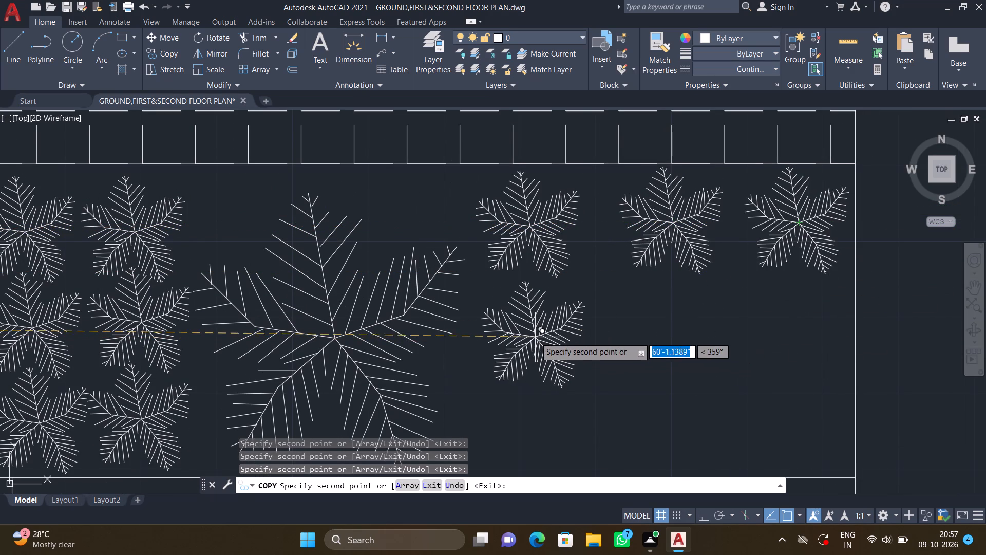
{"action": "left_click", "coordinate": [535, 331]}
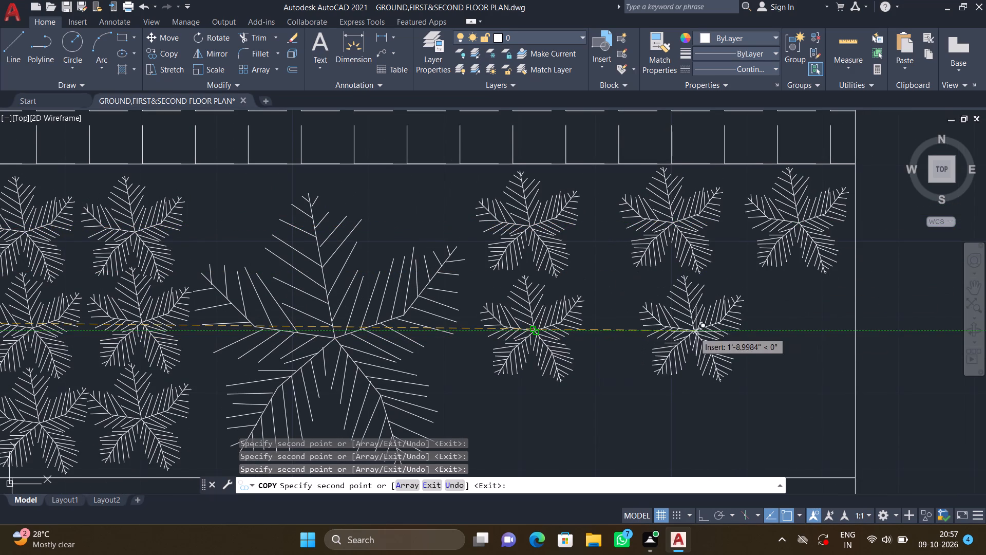
{"action": "left_click", "coordinate": [673, 326]}
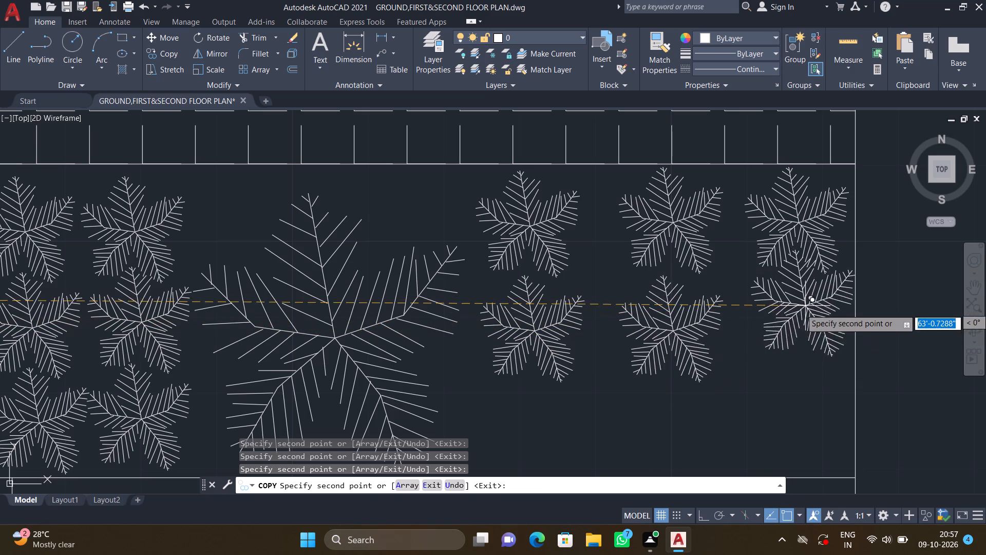
{"action": "left_click", "coordinate": [801, 325]}
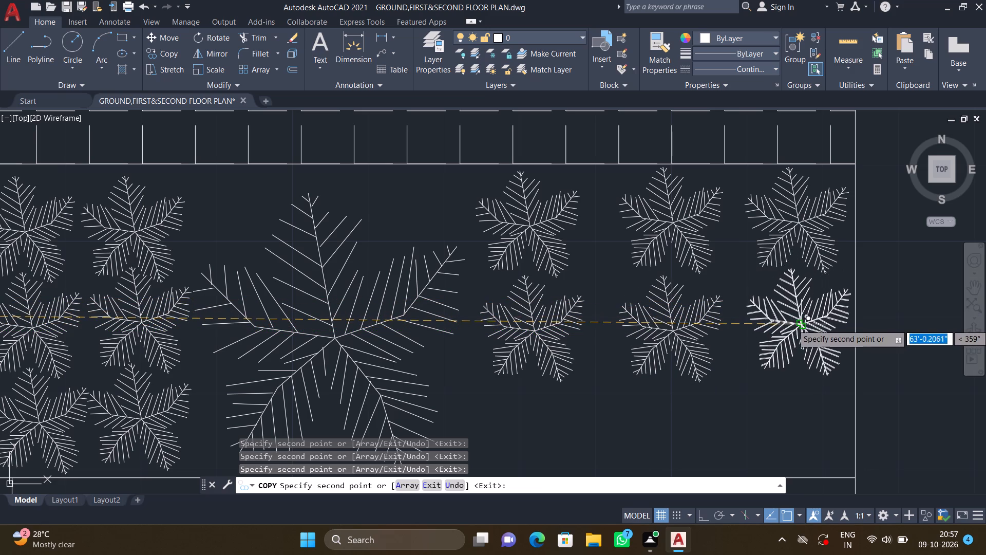
Add a bottom row of three small plant copies between the rightmost large plant and the plot's right boundary, finishing the Copy.
{"action": "scroll", "coordinate": [659, 270], "scroll_direction": "down", "scroll_amount": 1}
{"action": "middle_click_drag", "start_coordinate": [618, 325], "coordinate": [593, 257]}
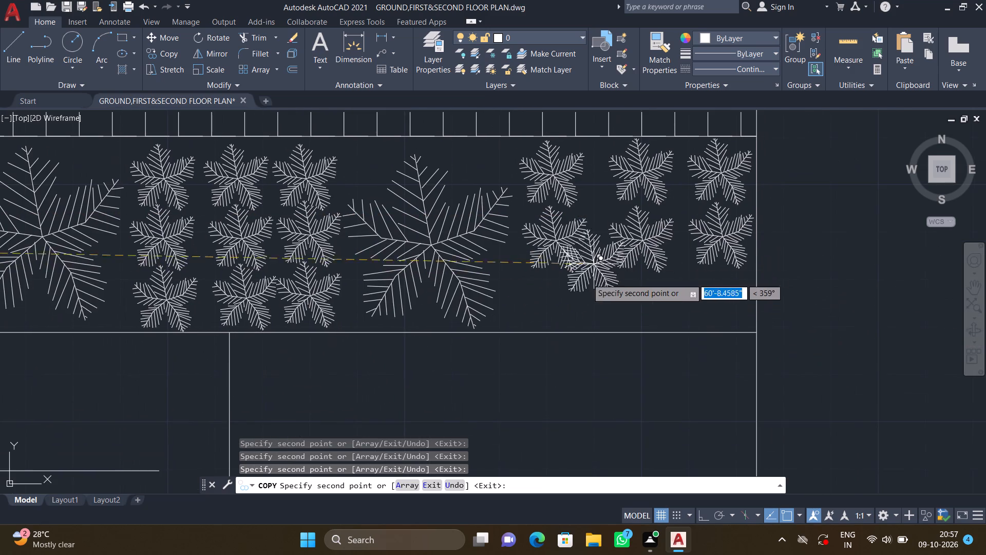
{"action": "scroll", "coordinate": [562, 298], "scroll_direction": "up", "scroll_amount": 2}
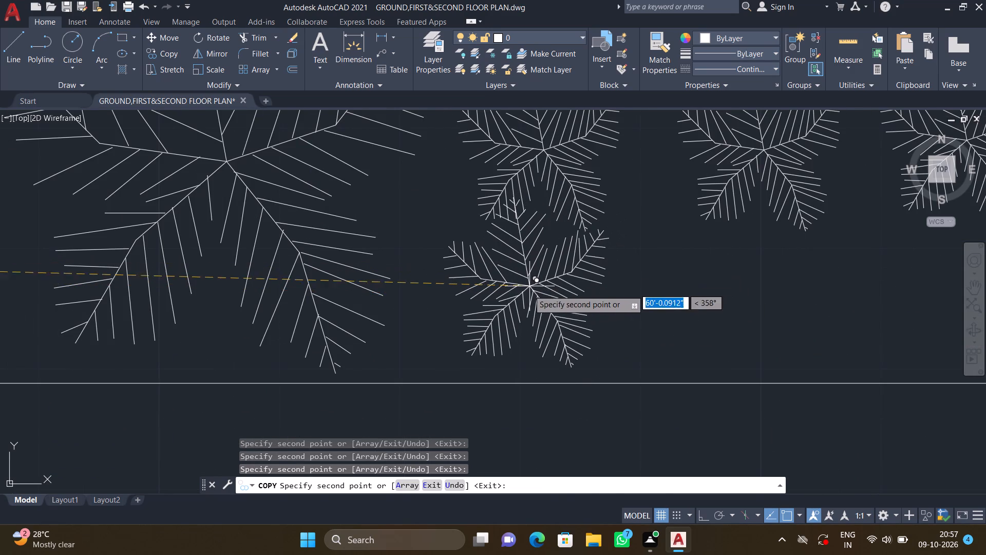
{"action": "left_click", "coordinate": [543, 298]}
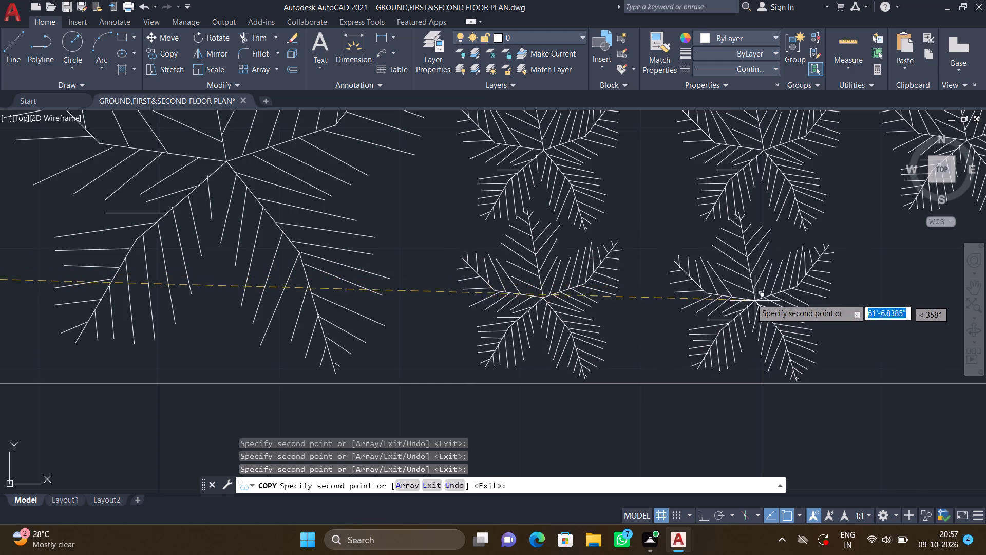
{"action": "middle_click_drag", "start_coordinate": [721, 279], "coordinate": [676, 255]}
{"action": "left_click", "coordinate": [719, 271]}
{"action": "scroll", "coordinate": [790, 273], "scroll_direction": "down", "scroll_amount": 1}
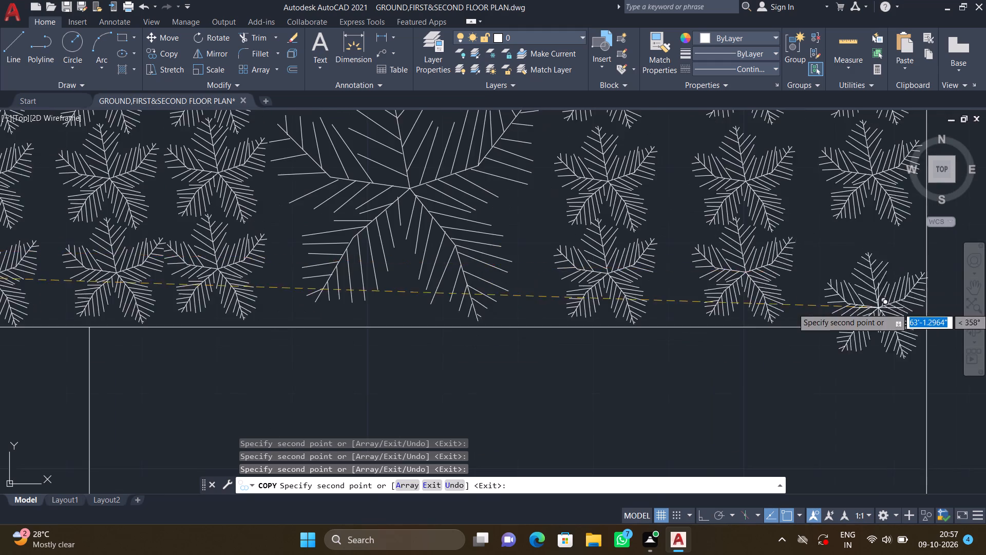
{"action": "middle_click_drag", "start_coordinate": [863, 298], "coordinate": [807, 271]}
{"action": "scroll", "coordinate": [806, 263], "scroll_direction": "up", "scroll_amount": 2}
{"action": "scroll", "coordinate": [816, 247], "scroll_direction": "down", "scroll_amount": 3}
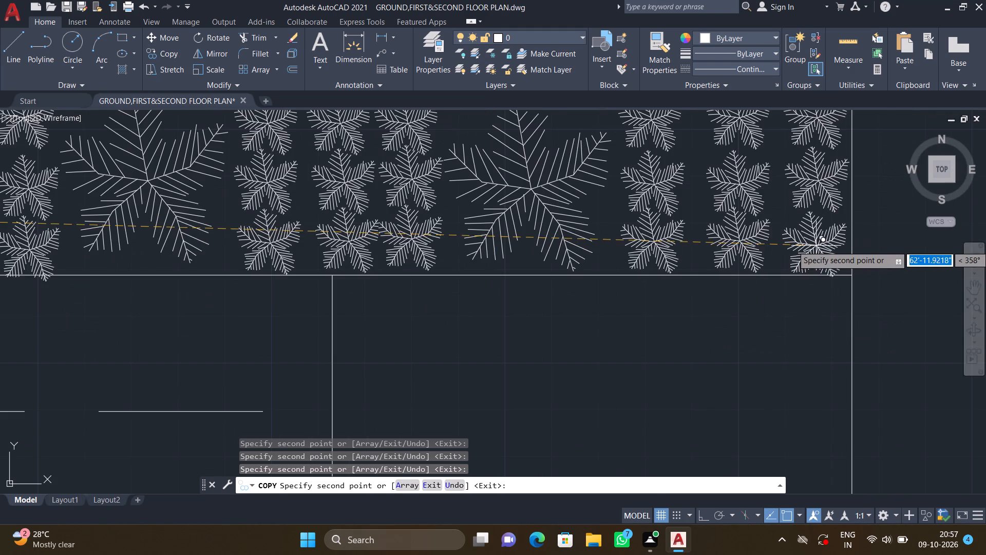
{"action": "left_click", "coordinate": [817, 243]}
{"action": "key", "text": "Return"}
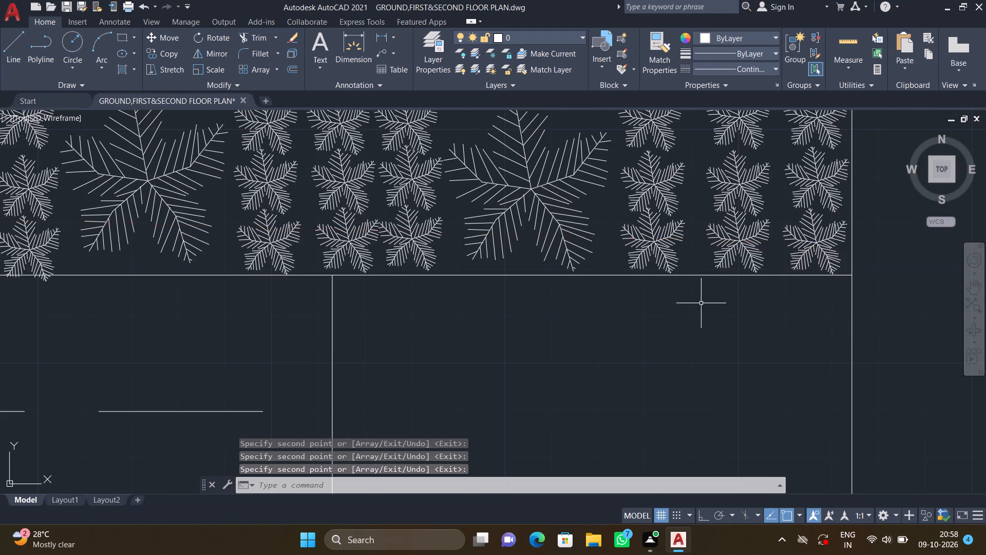
Erase the spare small source plant lying outside the plot, to the left of the ground floor plan.
{"action": "scroll", "coordinate": [700, 306], "scroll_direction": "down", "scroll_amount": 3}
{"action": "scroll", "coordinate": [541, 314], "scroll_direction": "down", "scroll_amount": 1}
{"action": "middle_click_drag", "start_coordinate": [491, 295], "coordinate": [552, 307]}
{"action": "scroll", "coordinate": [554, 308], "scroll_direction": "down", "scroll_amount": 2}
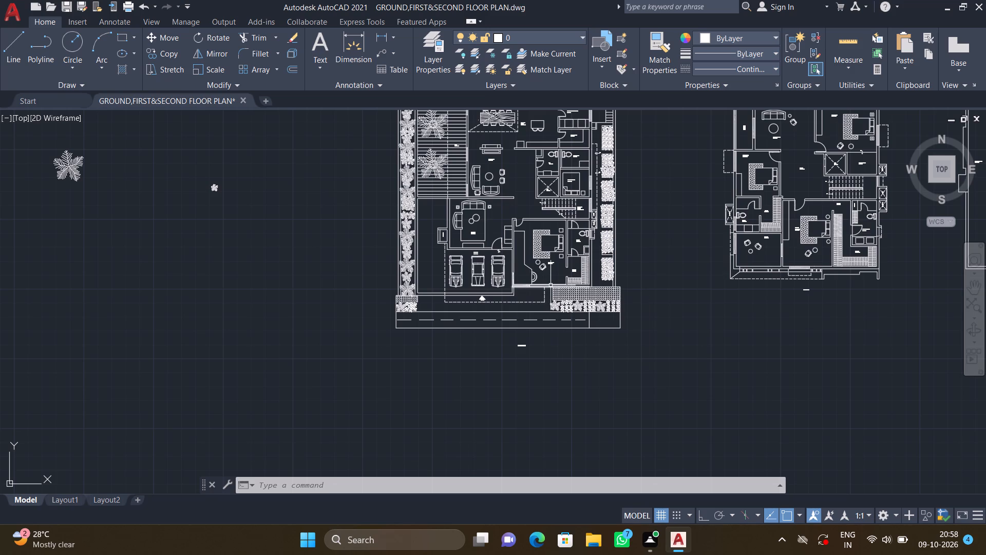
{"action": "middle_click_drag", "start_coordinate": [544, 274], "coordinate": [533, 336]}
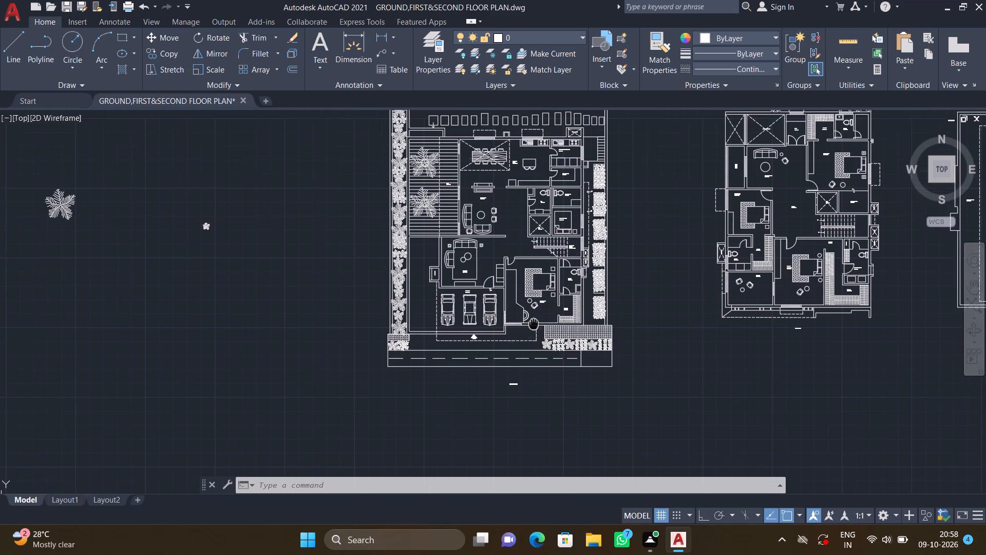
{"action": "middle_click_drag", "start_coordinate": [533, 336], "coordinate": [533, 342]}
{"action": "middle_click_drag", "start_coordinate": [450, 201], "coordinate": [438, 268]}
{"action": "scroll", "coordinate": [363, 288], "scroll_direction": "down", "scroll_amount": 1}
{"action": "middle_click_drag", "start_coordinate": [364, 286], "coordinate": [390, 242]}
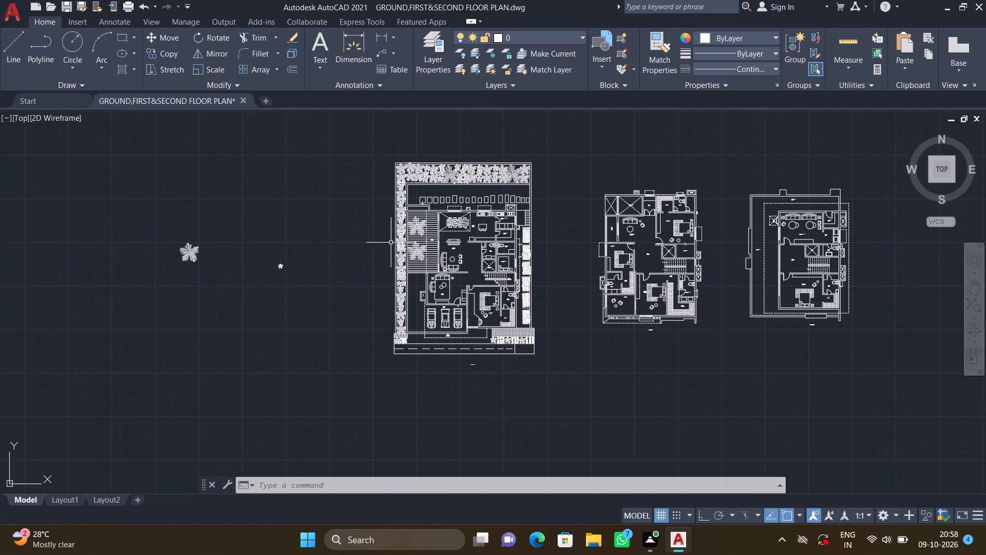
{"action": "middle_click_drag", "start_coordinate": [344, 261], "coordinate": [417, 282]}
{"action": "scroll", "coordinate": [367, 294], "scroll_direction": "up", "scroll_amount": 2}
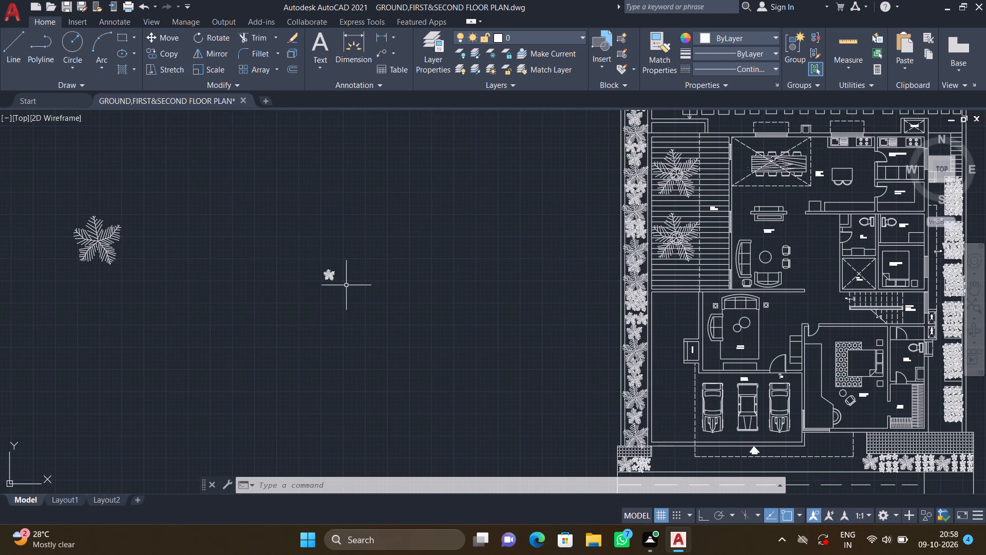
{"action": "left_click", "coordinate": [349, 280]}
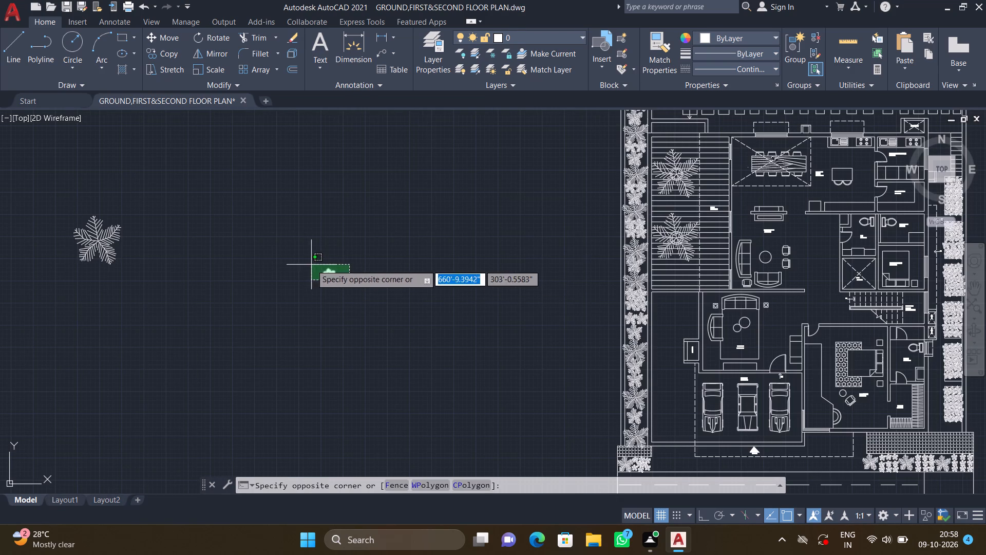
{"action": "left_click", "coordinate": [307, 264]}
{"action": "key", "text": "Delete"}
Erase the spare large source plant lying in the empty area left of the ground floor plan.
{"action": "scroll", "coordinate": [284, 280], "scroll_direction": "down", "scroll_amount": 1}
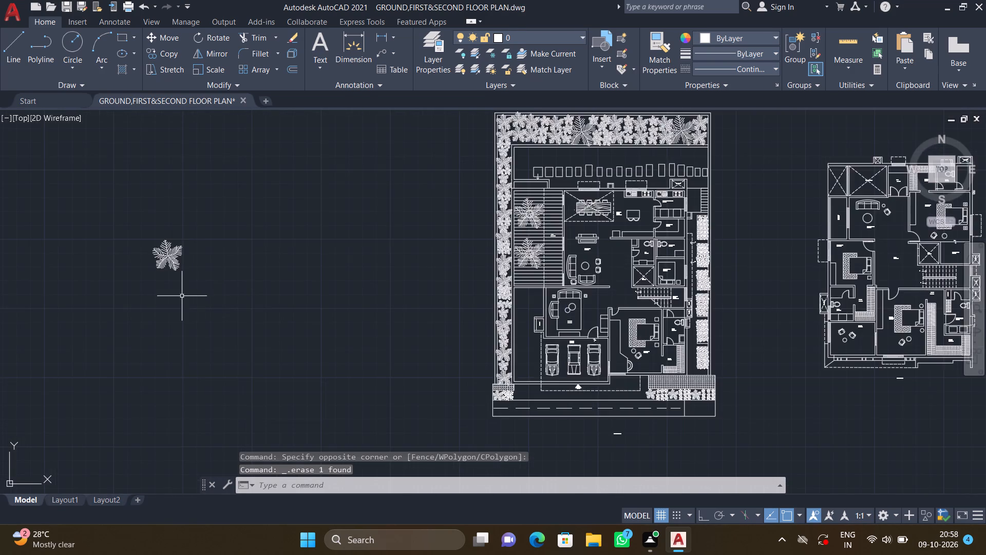
{"action": "scroll", "coordinate": [188, 293], "scroll_direction": "down", "scroll_amount": 1}
{"action": "middle_click_drag", "start_coordinate": [210, 298], "coordinate": [395, 322]}
{"action": "scroll", "coordinate": [399, 322], "scroll_direction": "down", "scroll_amount": 1}
{"action": "left_click", "coordinate": [390, 320]}
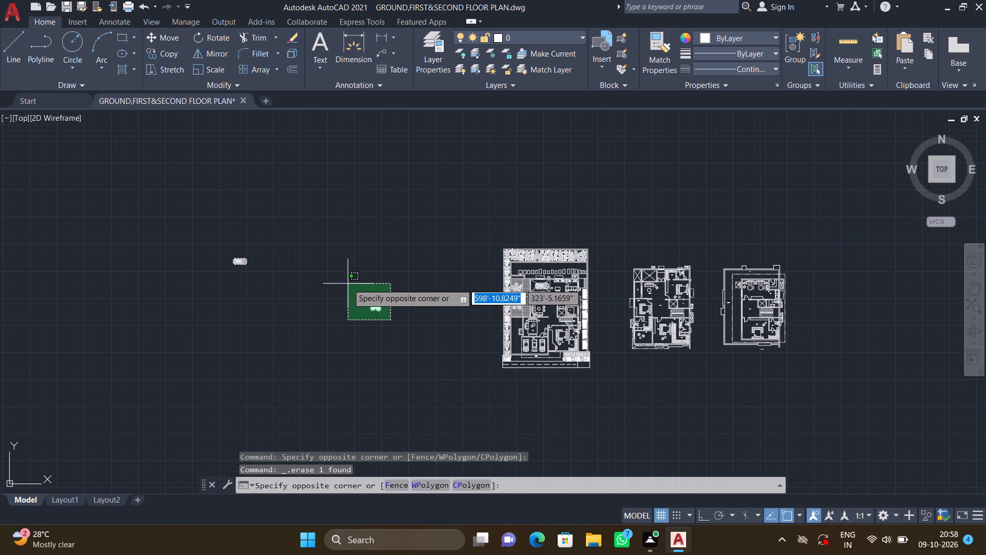
{"action": "left_click", "coordinate": [348, 283]}
{"action": "key", "text": "Delete"}
Erase the remaining cluster of leftover objects farther out to the left of the ground floor plan.
{"action": "middle_click_drag", "start_coordinate": [294, 277], "coordinate": [421, 290]}
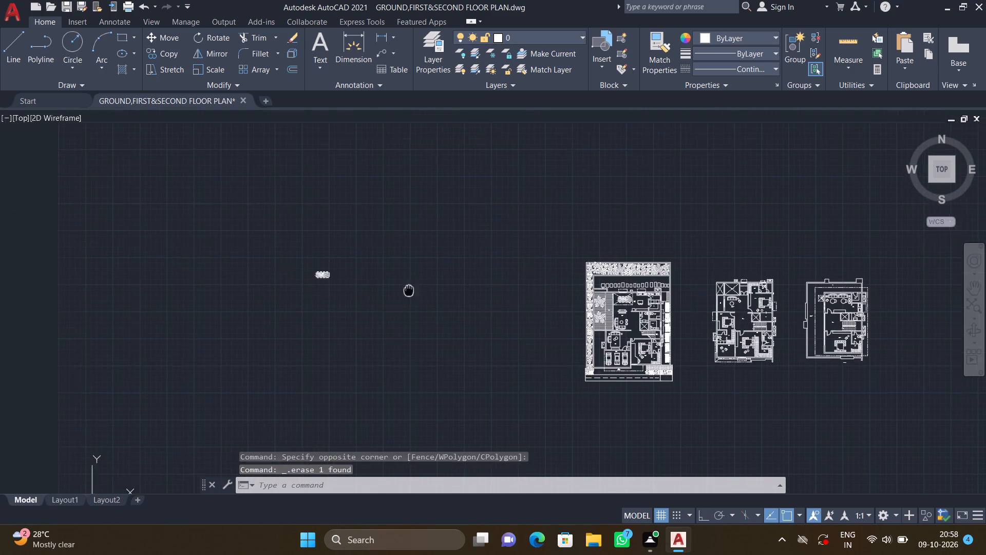
{"action": "middle_click_drag", "start_coordinate": [421, 290], "coordinate": [422, 291]}
{"action": "scroll", "coordinate": [357, 281], "scroll_direction": "up", "scroll_amount": 2}
{"action": "left_click", "coordinate": [396, 286]}
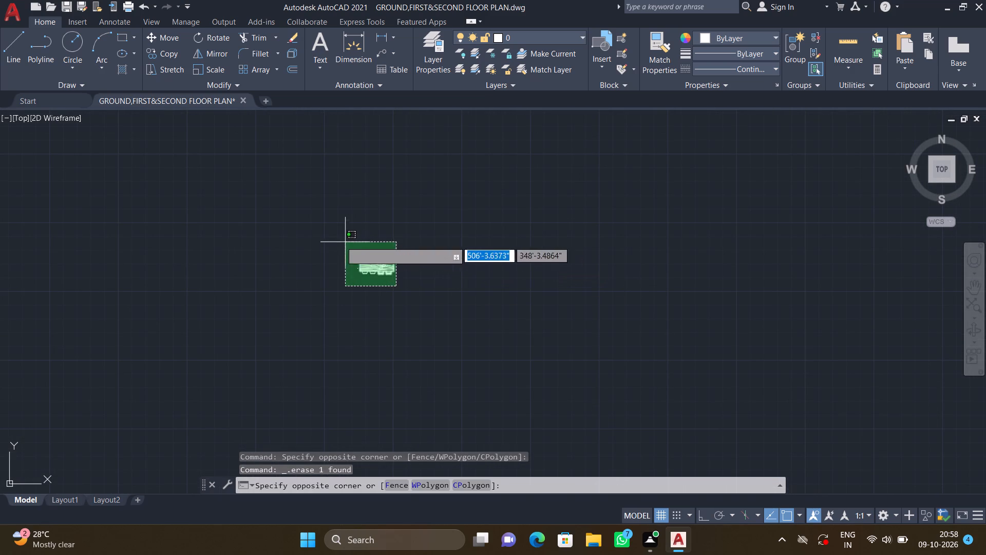
{"action": "left_click", "coordinate": [319, 226]}
{"action": "key", "text": "Delete"}
Examine the ground floor plan's planting strips and boundary lines from rear to front, alongside the two upper floor plans.
{"action": "scroll", "coordinate": [380, 246], "scroll_direction": "down", "scroll_amount": 4}
{"action": "middle_click_drag", "start_coordinate": [429, 290], "coordinate": [377, 281]}
{"action": "scroll", "coordinate": [475, 246], "scroll_direction": "up", "scroll_amount": 3}
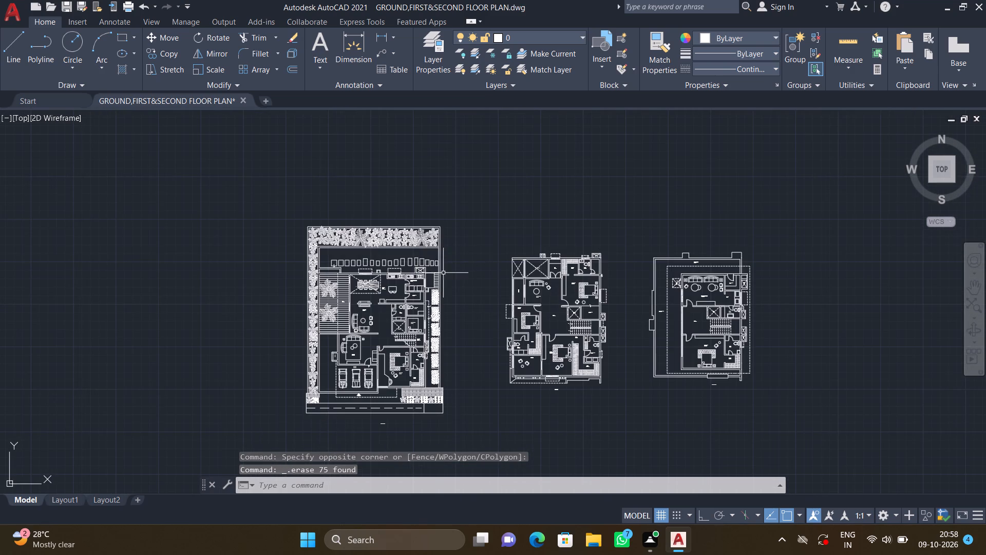
{"action": "scroll", "coordinate": [411, 254], "scroll_direction": "up", "scroll_amount": 2}
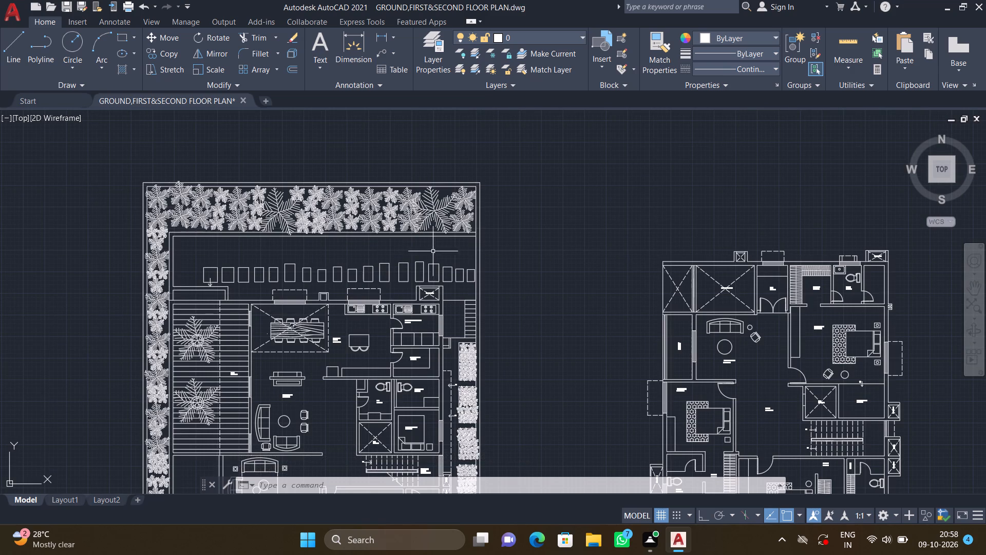
{"action": "scroll", "coordinate": [470, 247], "scroll_direction": "up", "scroll_amount": 2}
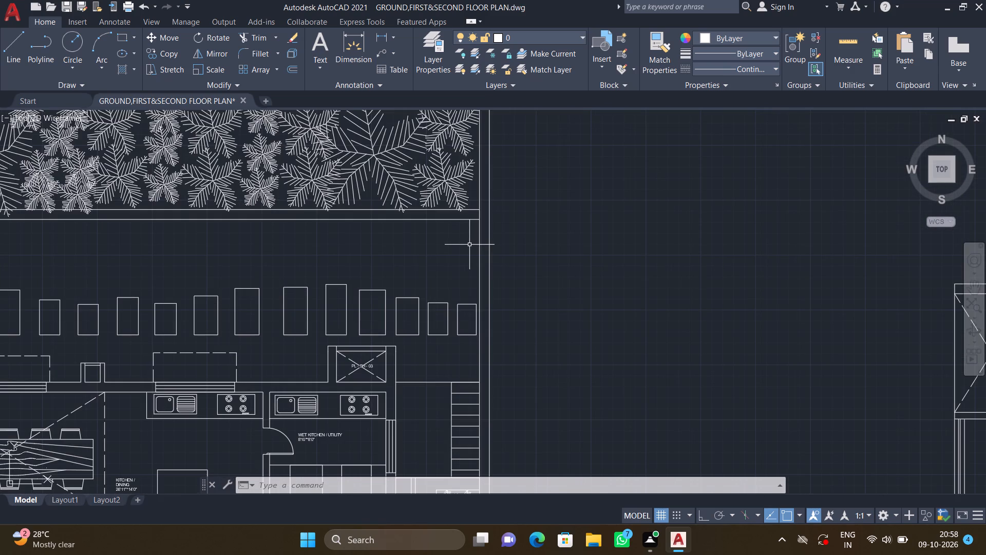
{"action": "middle_click_drag", "start_coordinate": [465, 246], "coordinate": [464, 282]}
{"action": "scroll", "coordinate": [478, 251], "scroll_direction": "up", "scroll_amount": 2}
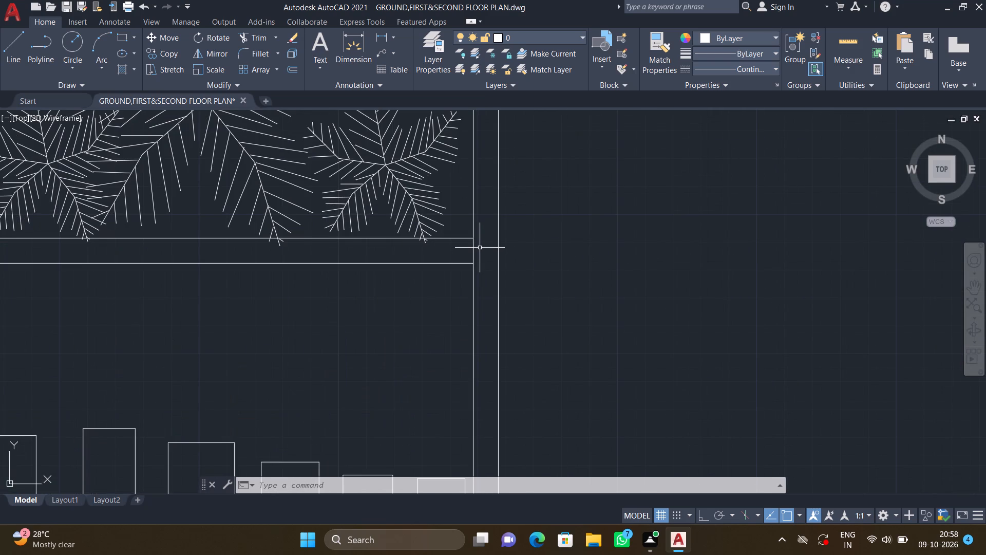
{"action": "scroll", "coordinate": [480, 248], "scroll_direction": "down", "scroll_amount": 2}
{"action": "middle_click_drag", "start_coordinate": [454, 287], "coordinate": [447, 259]}
{"action": "scroll", "coordinate": [448, 257], "scroll_direction": "down", "scroll_amount": 3}
{"action": "middle_click_drag", "start_coordinate": [424, 346], "coordinate": [417, 269]}
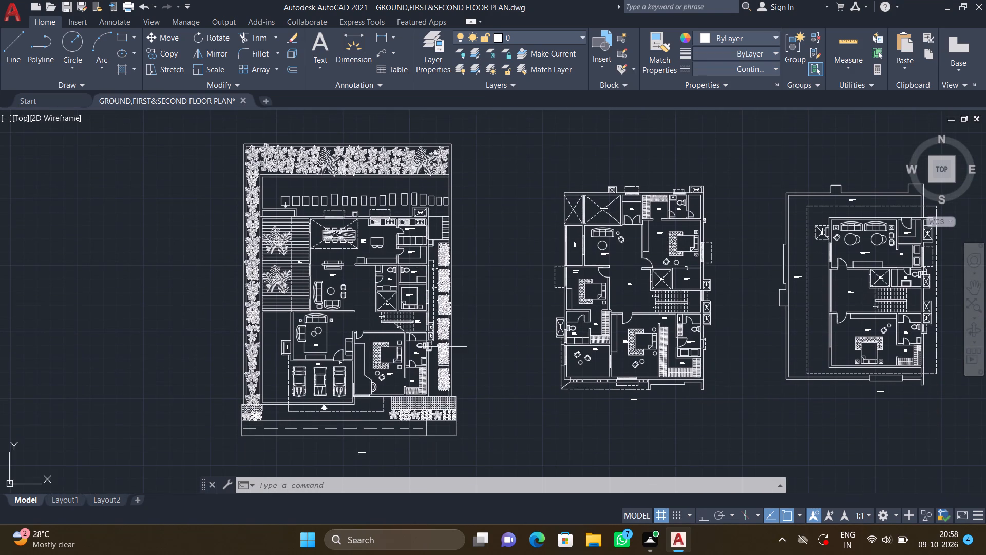
{"action": "scroll", "coordinate": [390, 372], "scroll_direction": "up", "scroll_amount": 2}
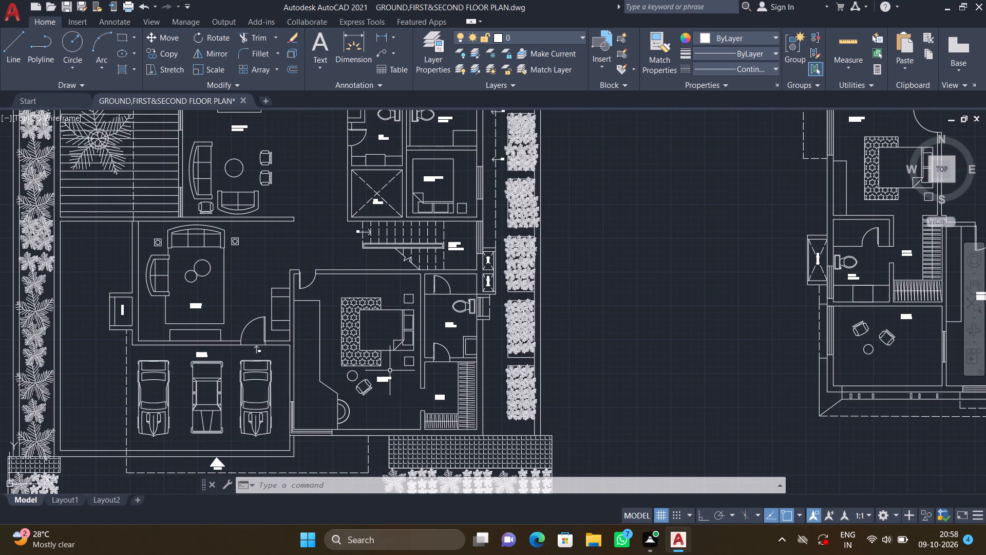
{"action": "scroll", "coordinate": [447, 359], "scroll_direction": "down", "scroll_amount": 1}
{"action": "scroll", "coordinate": [502, 372], "scroll_direction": "down", "scroll_amount": 1}
{"action": "middle_click_drag", "start_coordinate": [563, 376], "coordinate": [460, 336]}
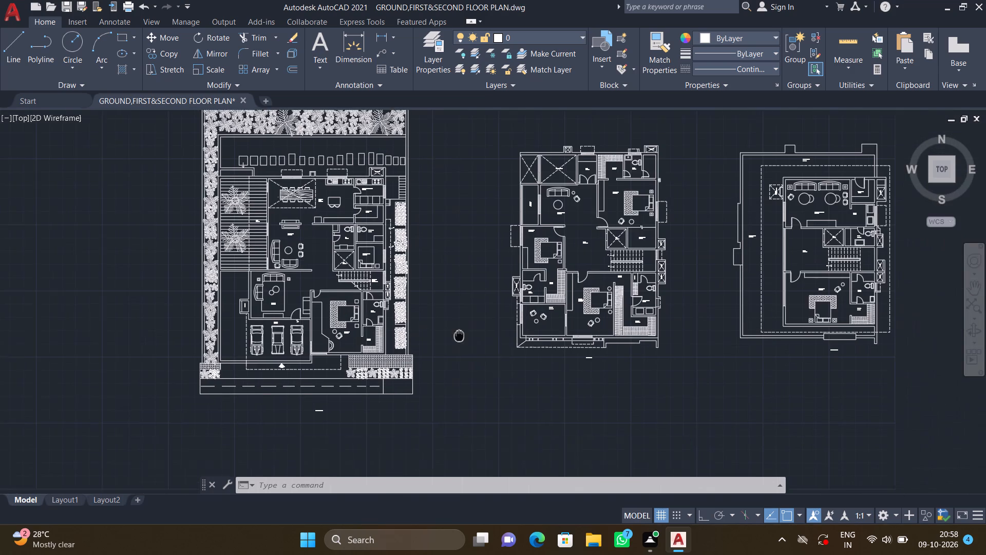
{"action": "middle_click_drag", "start_coordinate": [460, 336], "coordinate": [461, 336]}
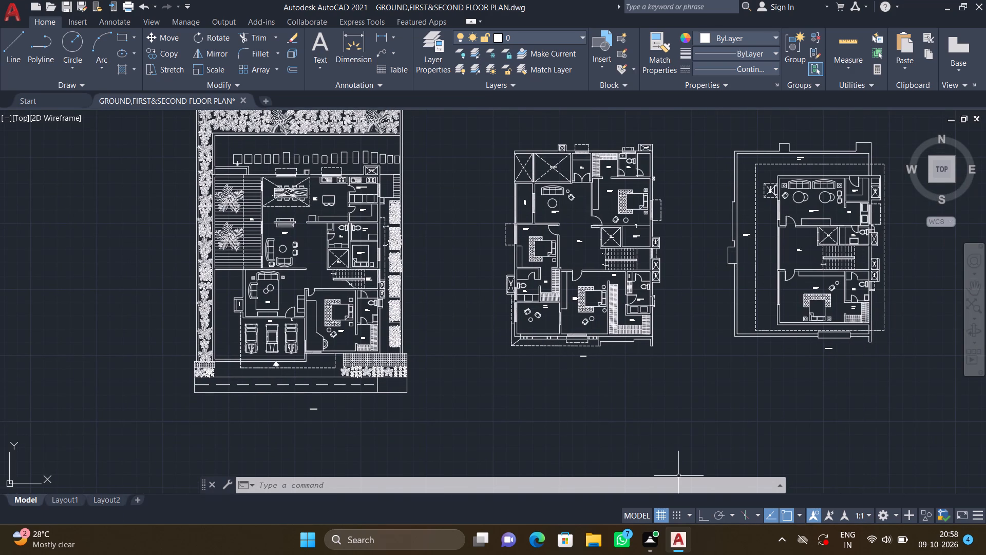
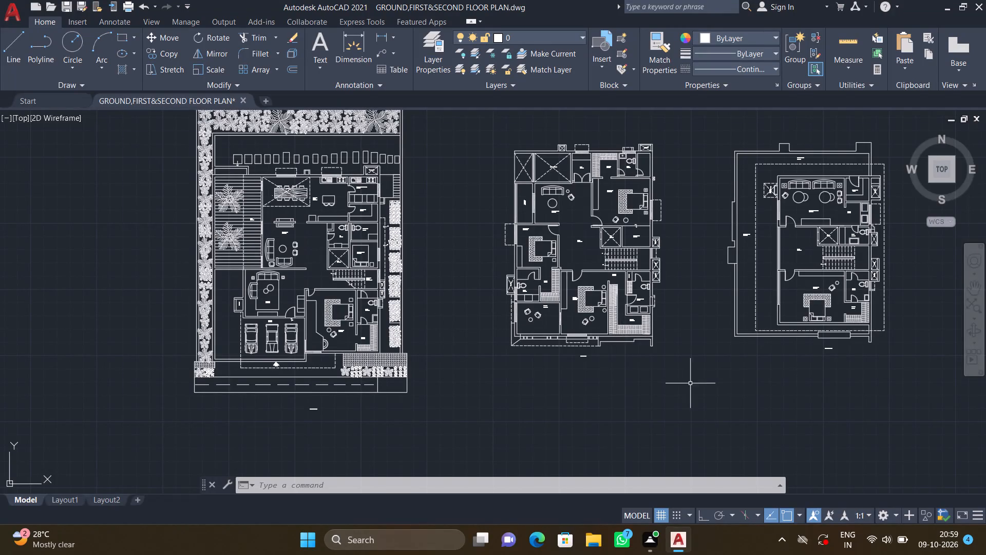
Start drawing a line in the empty area to the right of the second floor plan.
{"action": "middle_click_drag", "start_coordinate": [681, 379], "coordinate": [595, 343]}
{"action": "scroll", "coordinate": [603, 345], "scroll_direction": "down", "scroll_amount": 1}
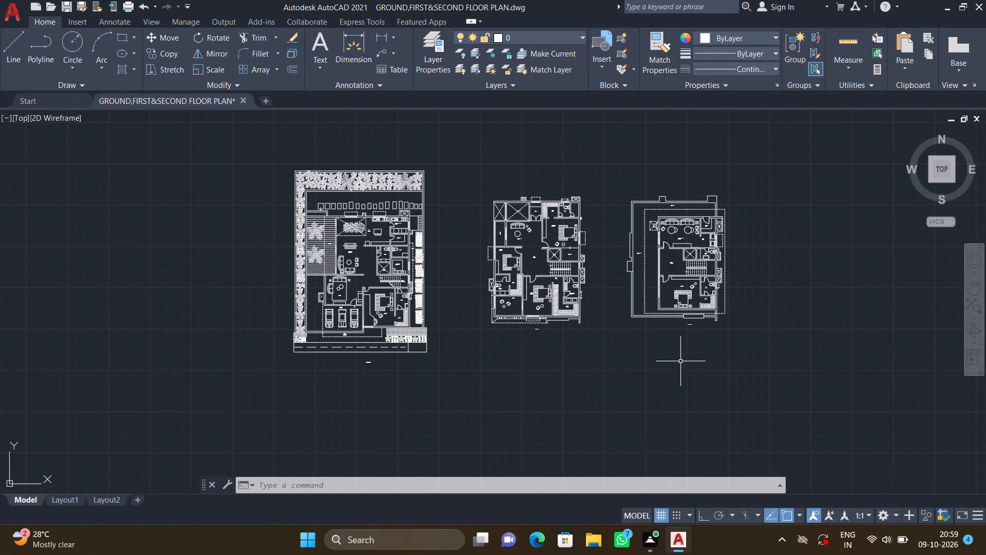
{"action": "middle_click_drag", "start_coordinate": [624, 347], "coordinate": [585, 341]}
{"action": "middle_click_drag", "start_coordinate": [637, 355], "coordinate": [597, 349]}
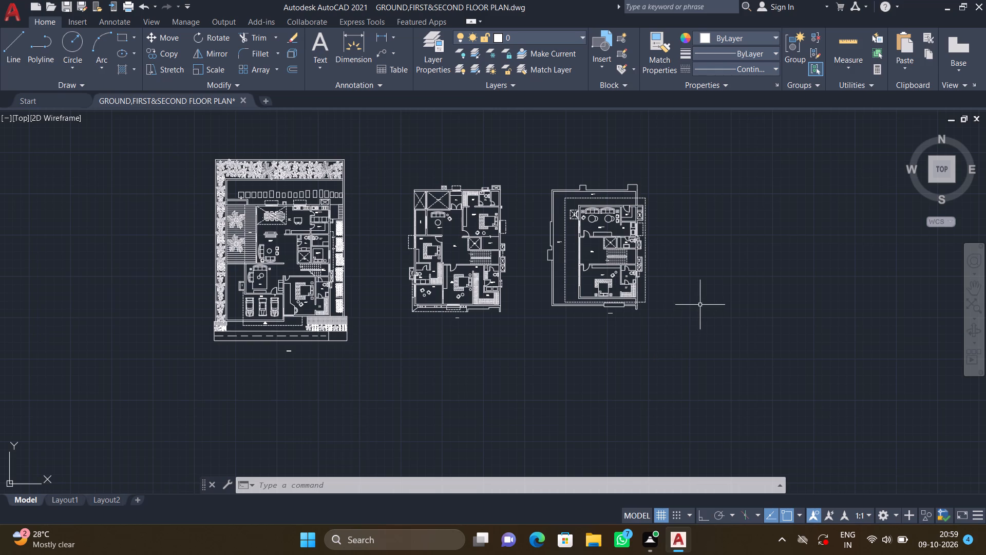
{"action": "middle_click_drag", "start_coordinate": [454, 342], "coordinate": [439, 341]}
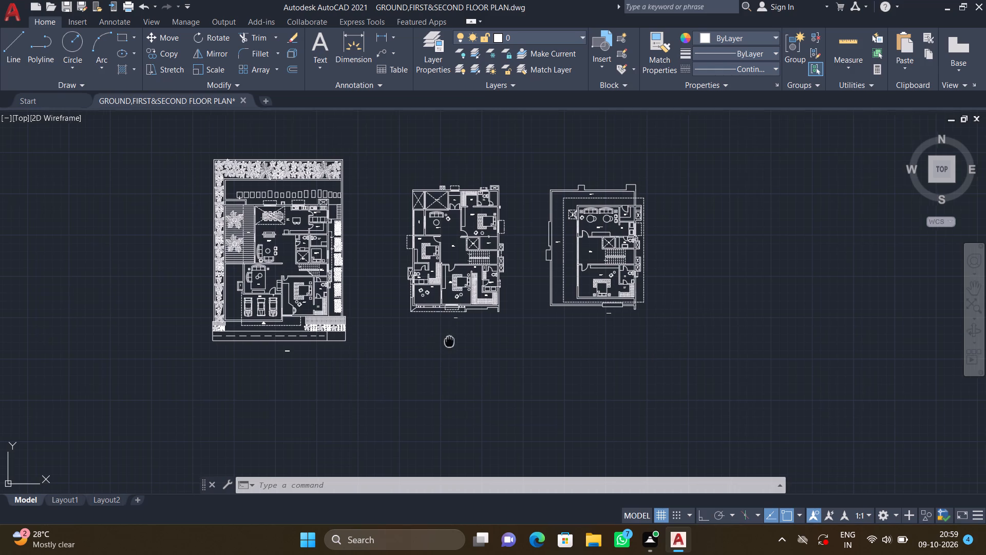
{"action": "middle_click_drag", "start_coordinate": [439, 341], "coordinate": [424, 347]}
{"action": "middle_click_drag", "start_coordinate": [569, 327], "coordinate": [508, 337]}
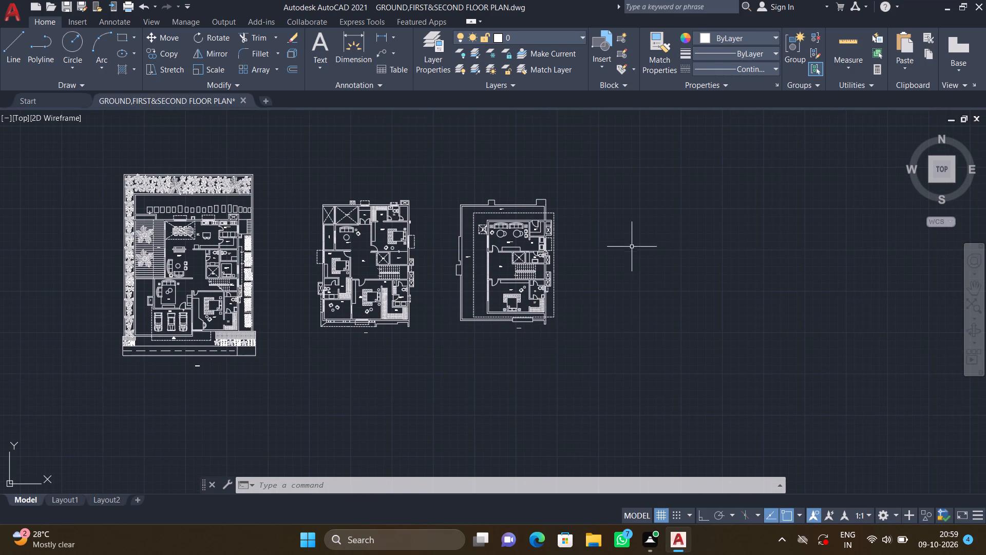
{"action": "middle_click_drag", "start_coordinate": [627, 247], "coordinate": [564, 251]}
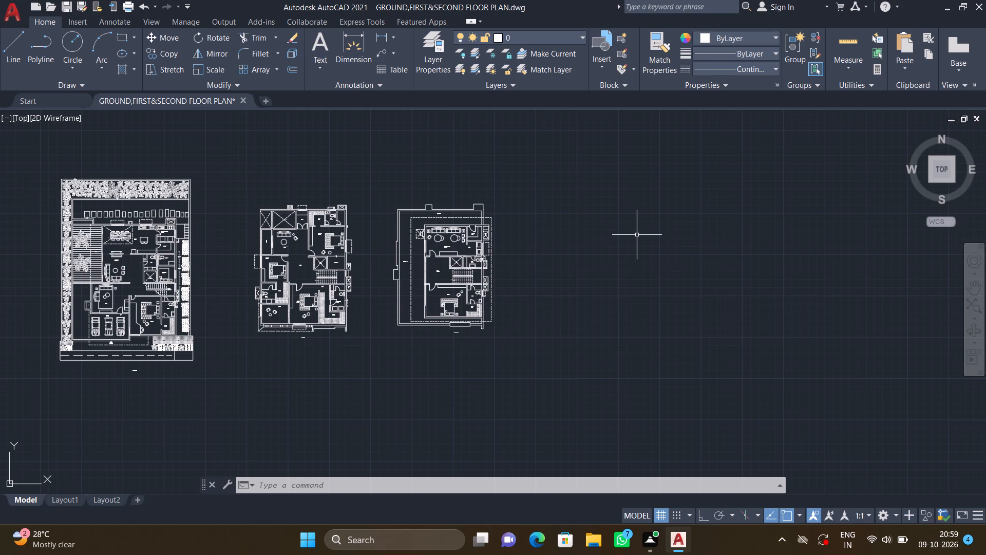
{"action": "key", "text": "l"}
{"action": "key", "text": "Return"}
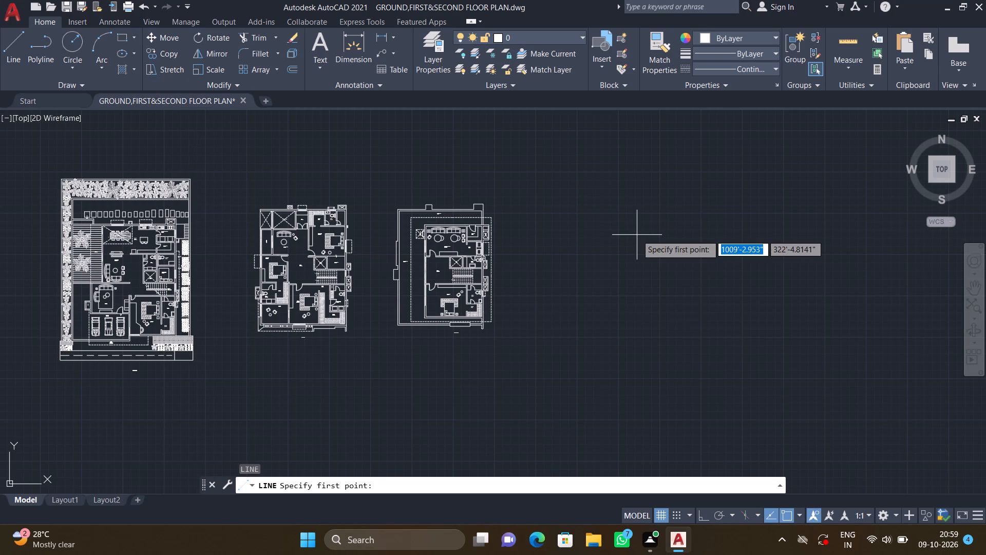
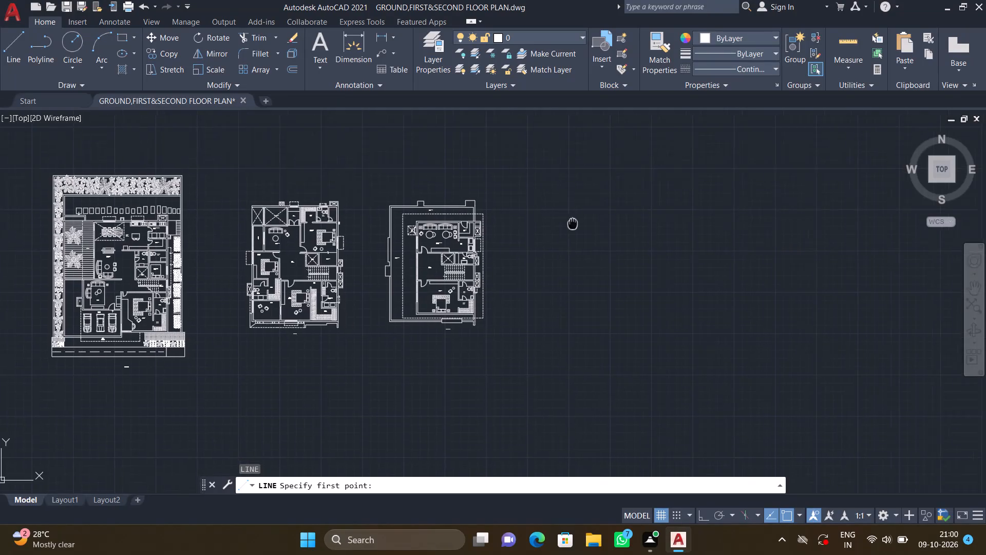
Turn on Ortho mode and draw a freehand horizontal line in the empty area beside the second floor plan.
{"action": "left_click", "coordinate": [563, 196]}
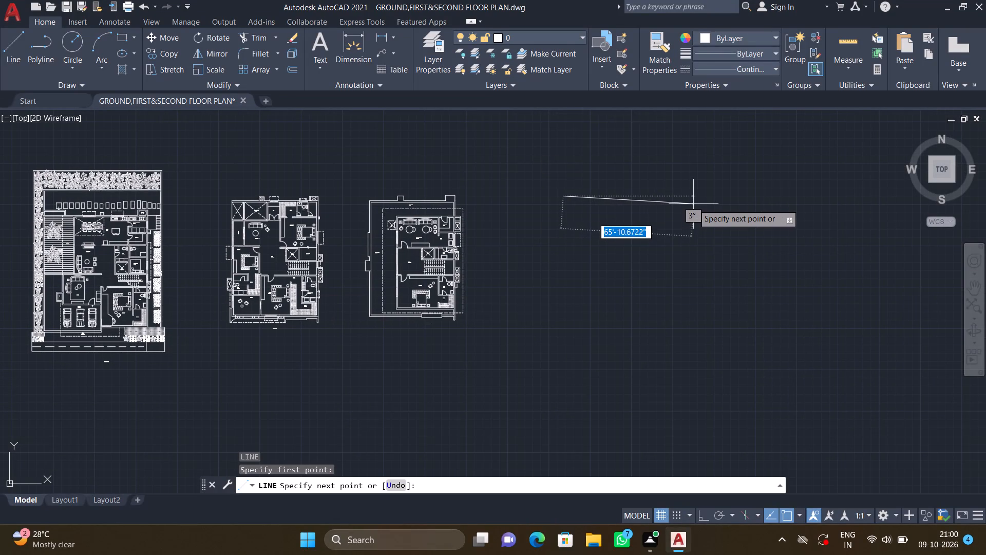
{"action": "key", "text": "F8"}
{"action": "middle_click_drag", "start_coordinate": [720, 220], "coordinate": [663, 224]}
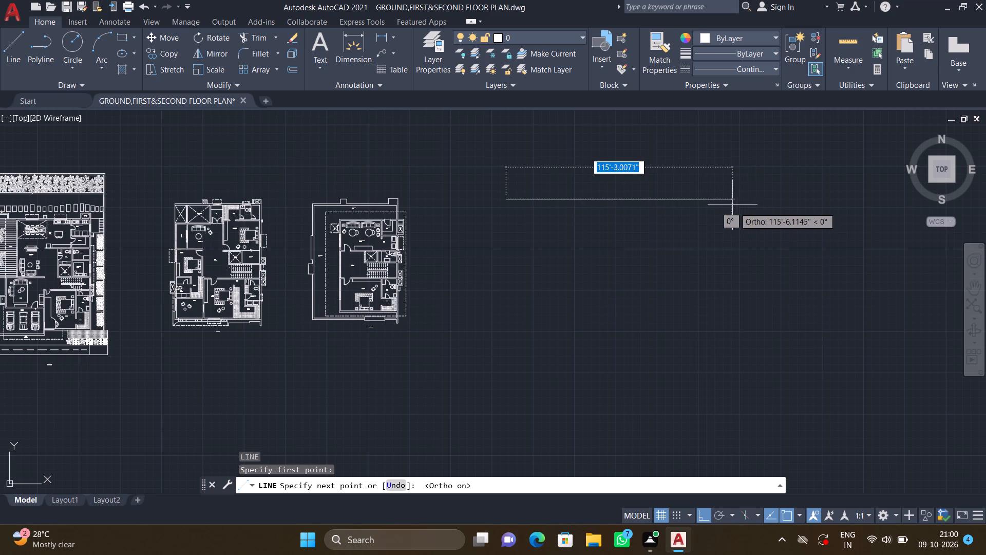
{"action": "middle_click_drag", "start_coordinate": [719, 203], "coordinate": [707, 176]}
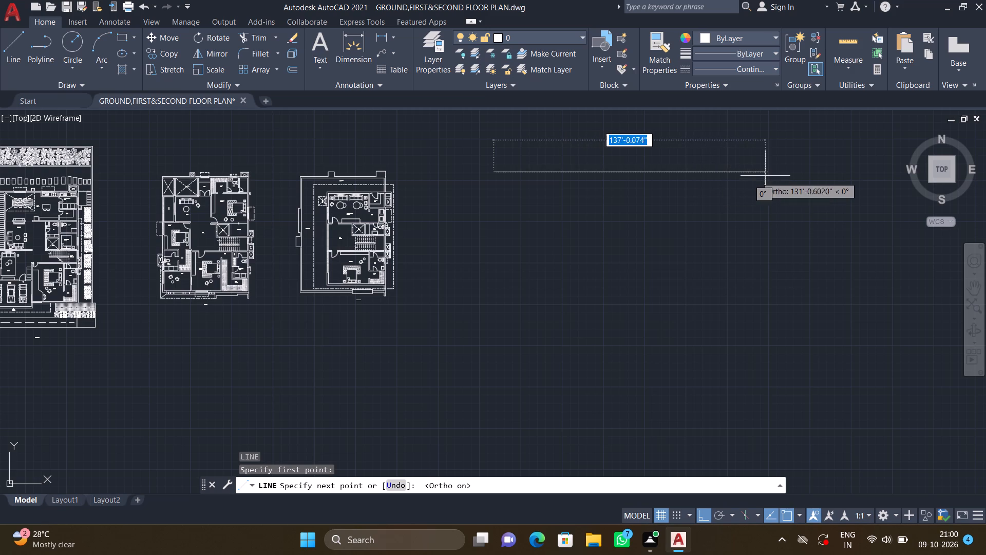
{"action": "left_click", "coordinate": [783, 174]}
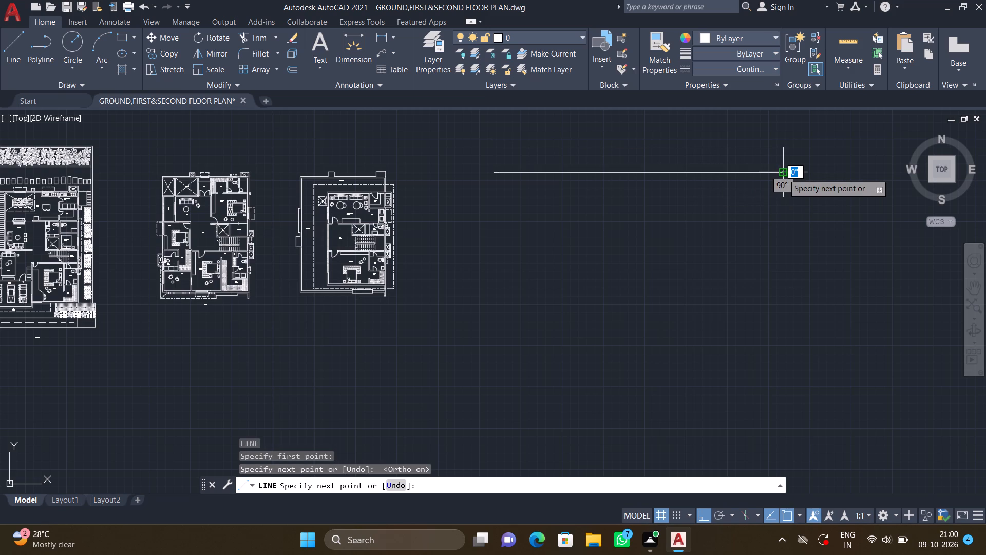
{"action": "key", "text": "Return"}
{"action": "scroll", "coordinate": [783, 175], "scroll_direction": "down", "scroll_amount": 1}
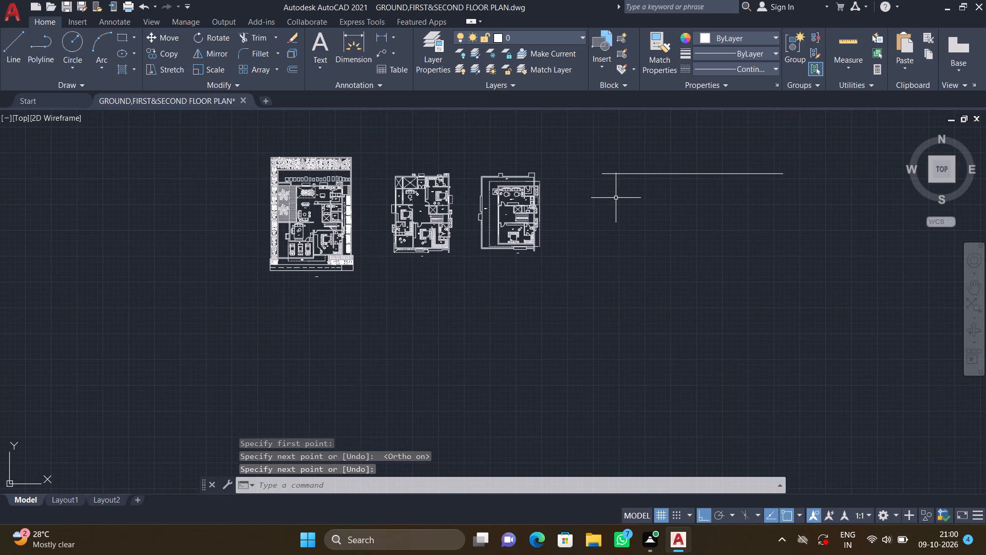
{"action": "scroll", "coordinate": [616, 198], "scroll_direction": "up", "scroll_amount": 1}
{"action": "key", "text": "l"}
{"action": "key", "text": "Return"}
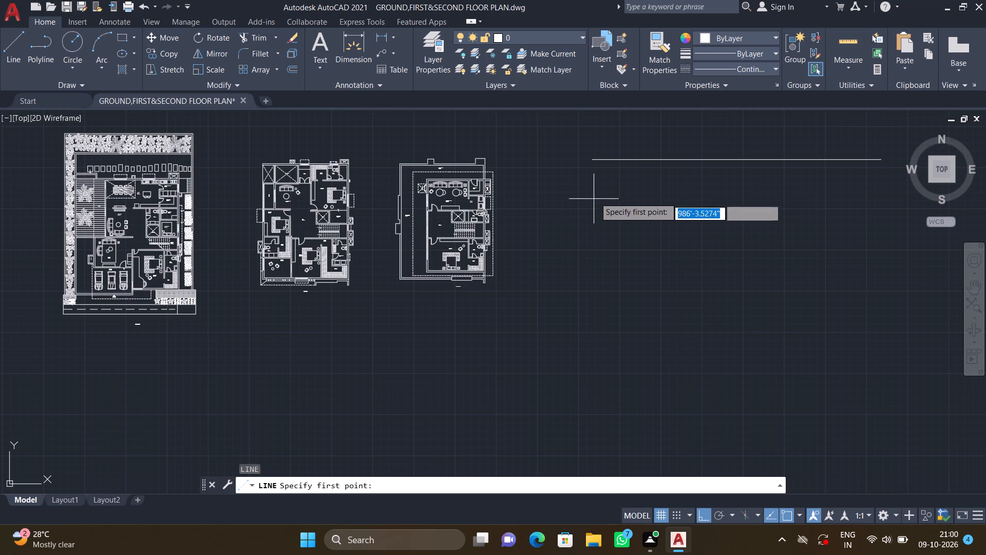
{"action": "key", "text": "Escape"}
Delete the freehand horizontal line beside the second floor plan.
{"action": "left_click", "coordinate": [653, 160]}
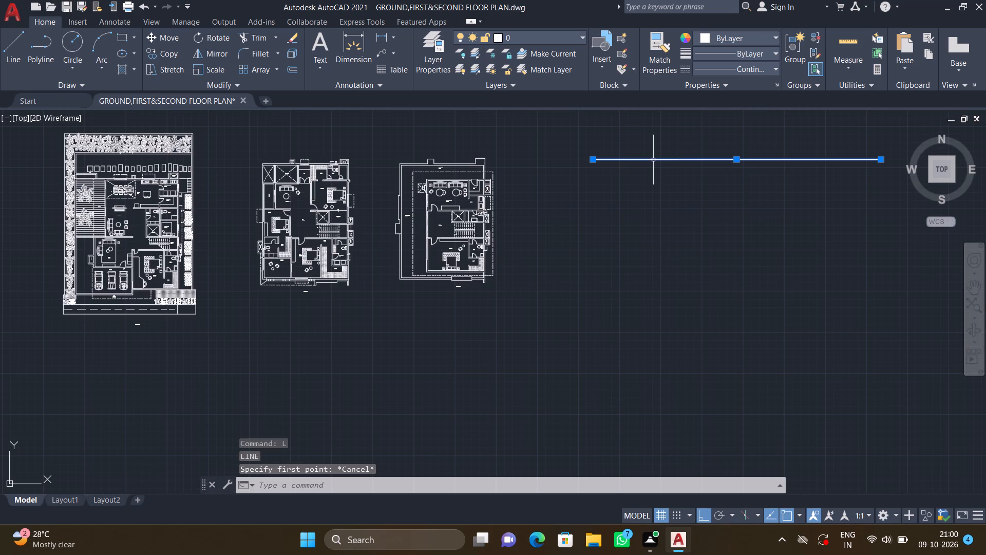
{"action": "key", "text": "Delete"}
Draw a horizontal line 50' long in the empty area to the right of the second floor plan.
{"action": "key", "text": "l"}
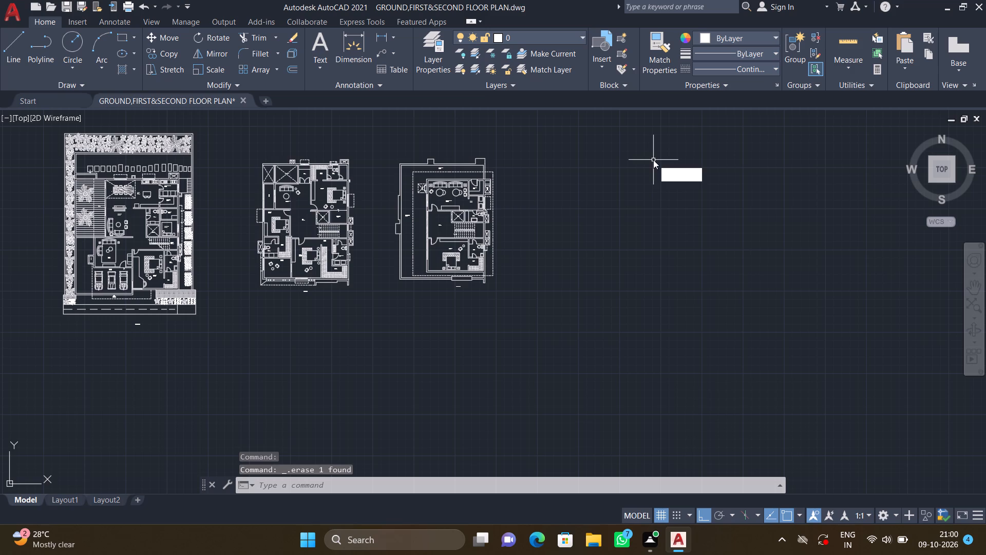
{"action": "key", "text": "Return"}
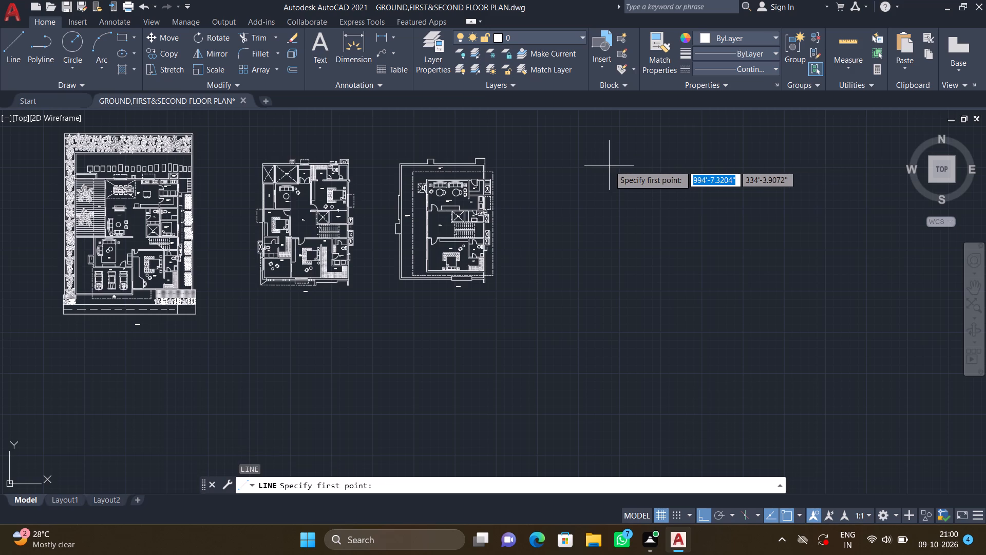
{"action": "left_click", "coordinate": [609, 165]}
{"action": "scroll", "coordinate": [740, 168], "scroll_direction": "down", "scroll_amount": 1}
{"action": "middle_click_drag", "start_coordinate": [773, 173], "coordinate": [745, 173]}
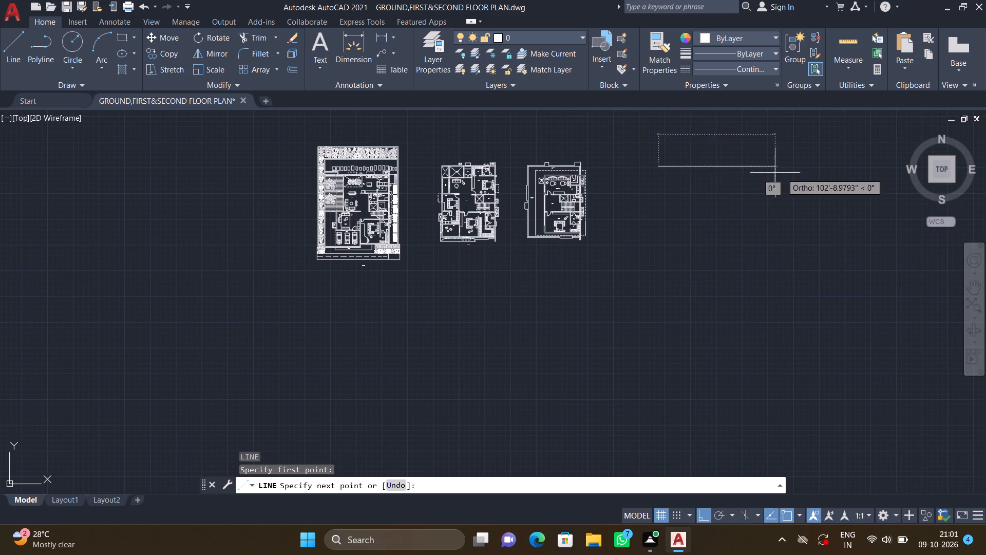
{"action": "middle_click_drag", "start_coordinate": [745, 173], "coordinate": [631, 199]}
{"action": "type", "text": "50"}
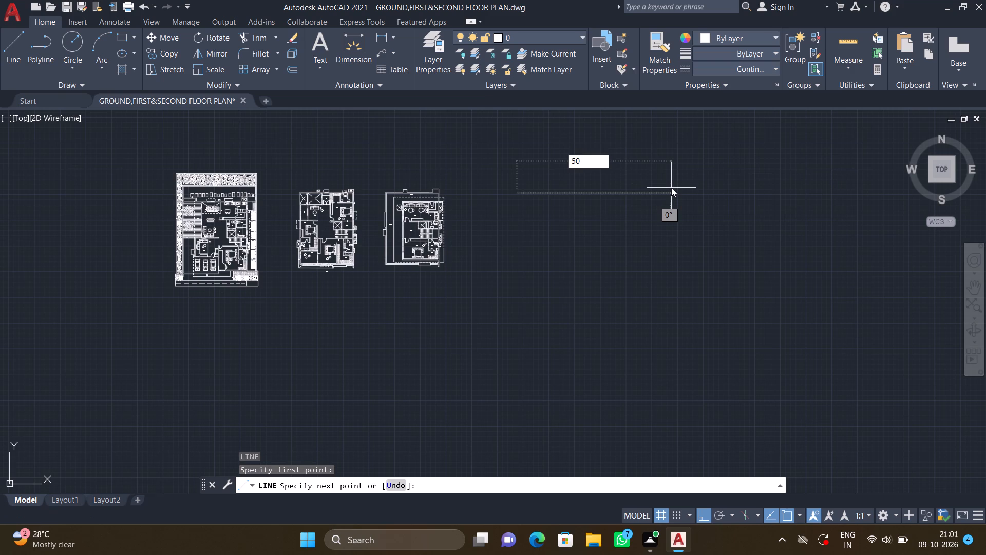
{"action": "key", "text": "apostrophe"}
{"action": "key", "text": "Return"}
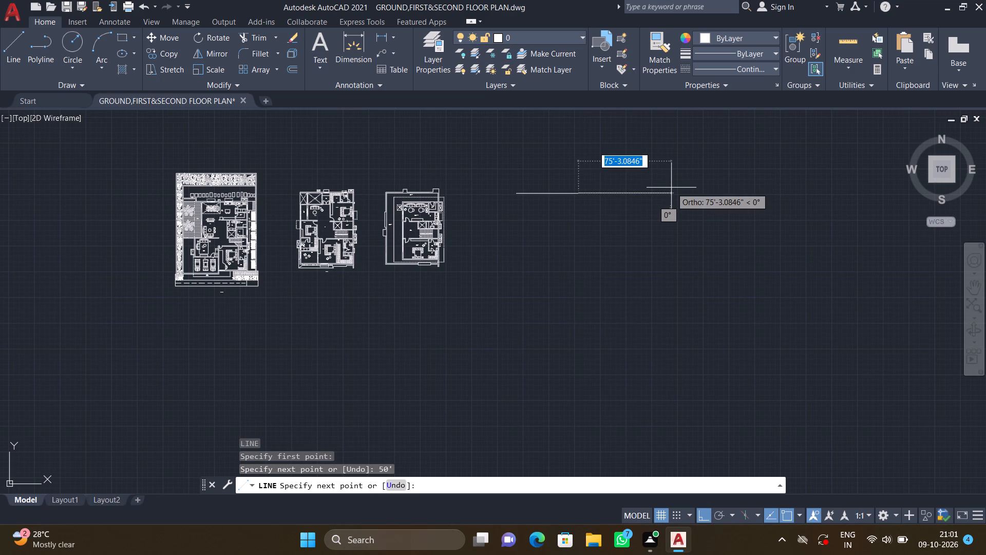
{"action": "key", "text": "Return"}
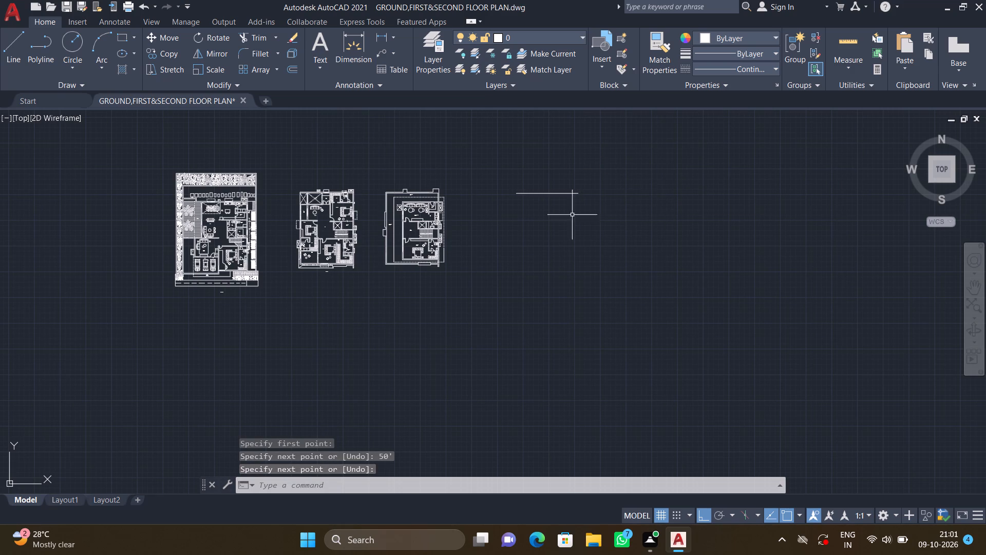
Check the new horizontal line's length with a linear dimension preview, without placing the dimension.
{"action": "left_click", "coordinate": [393, 35]}
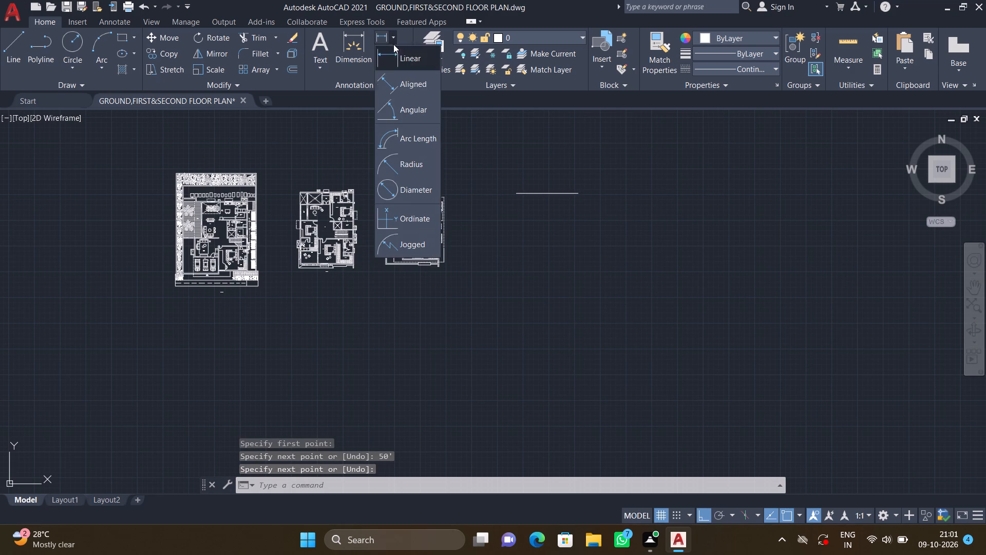
{"action": "left_click", "coordinate": [399, 57]}
{"action": "scroll", "coordinate": [514, 150], "scroll_direction": "up", "scroll_amount": 2}
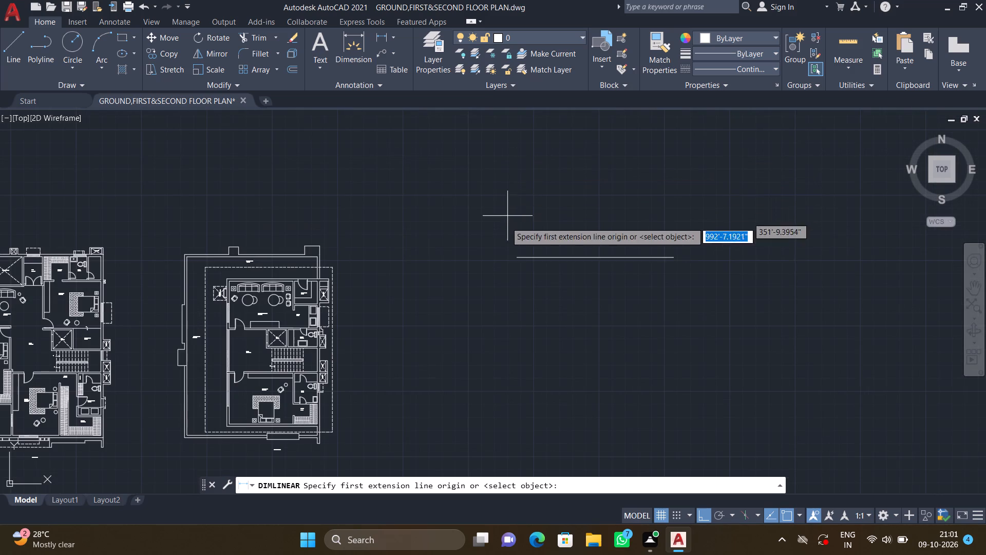
{"action": "left_click", "coordinate": [516, 259]}
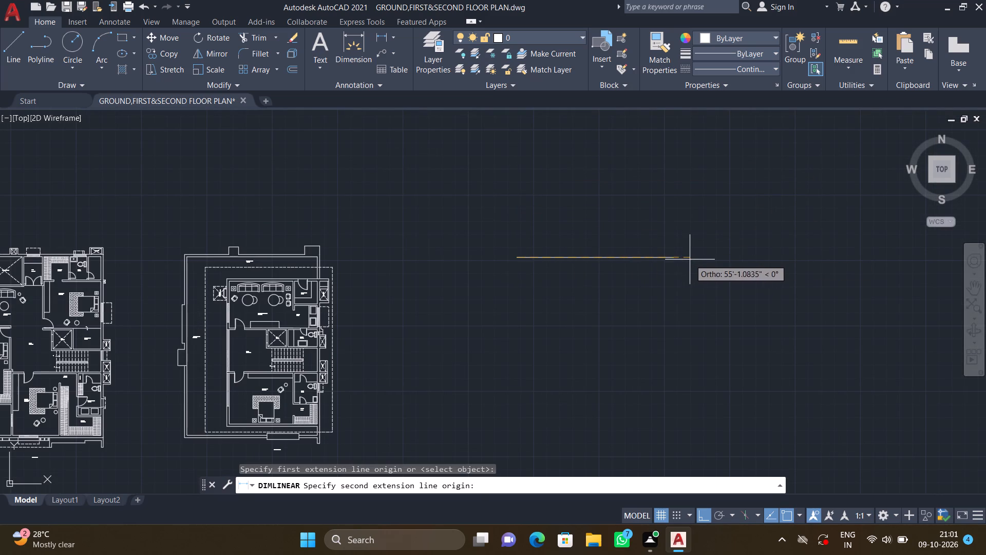
{"action": "left_click", "coordinate": [679, 256]}
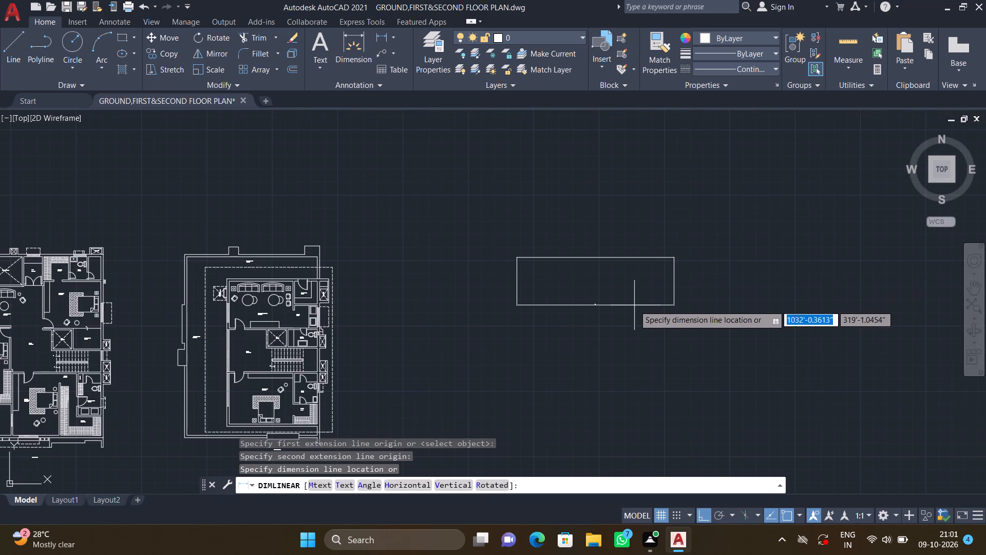
{"action": "scroll", "coordinate": [554, 318], "scroll_direction": "up", "scroll_amount": 3}
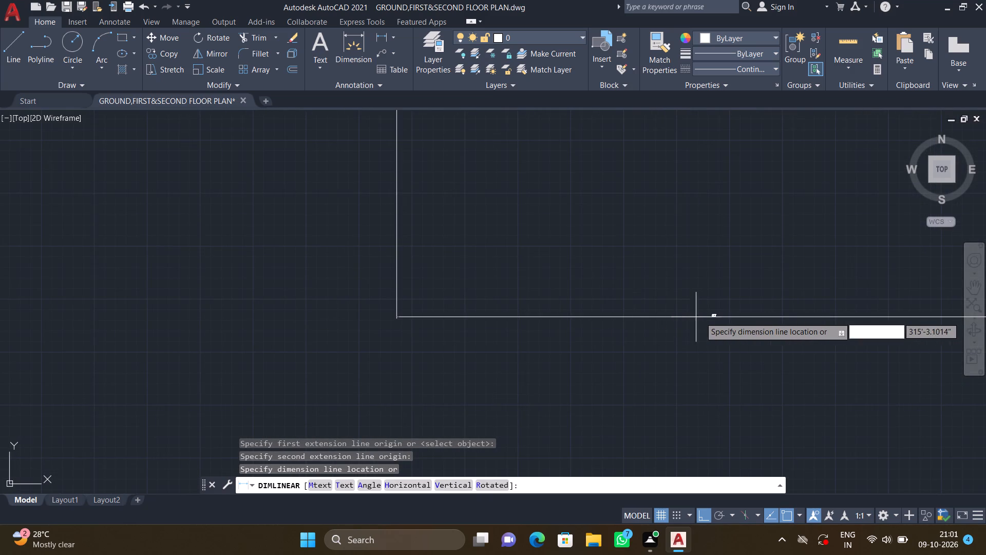
{"action": "scroll", "coordinate": [718, 320], "scroll_direction": "up", "scroll_amount": 3}
{"action": "key", "text": "Escape"}
Draw a vertical line 90' long downward from the left end of the horizontal line.
{"action": "scroll", "coordinate": [567, 319], "scroll_direction": "down", "scroll_amount": 4}
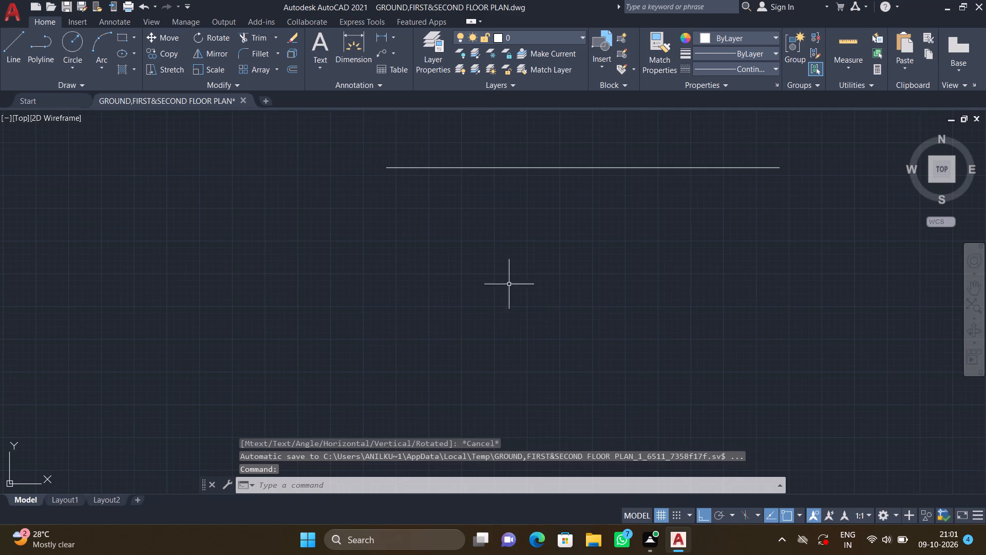
{"action": "scroll", "coordinate": [507, 274], "scroll_direction": "down", "scroll_amount": 3}
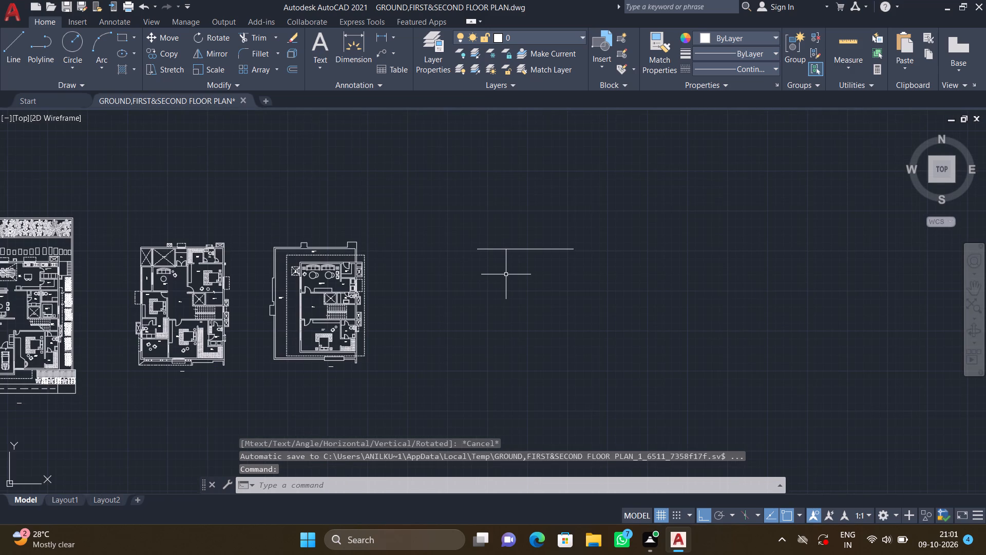
{"action": "key", "text": "l"}
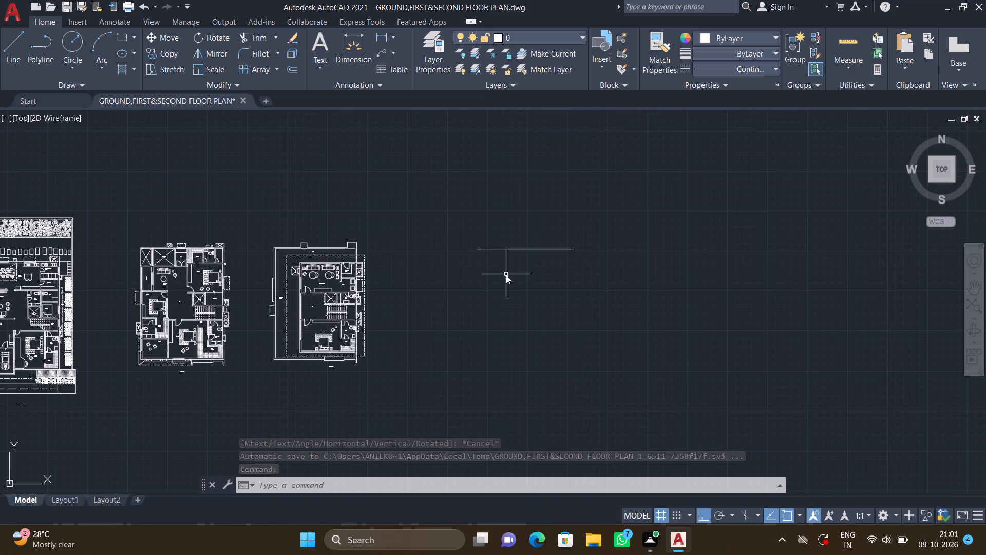
{"action": "key", "text": "Return"}
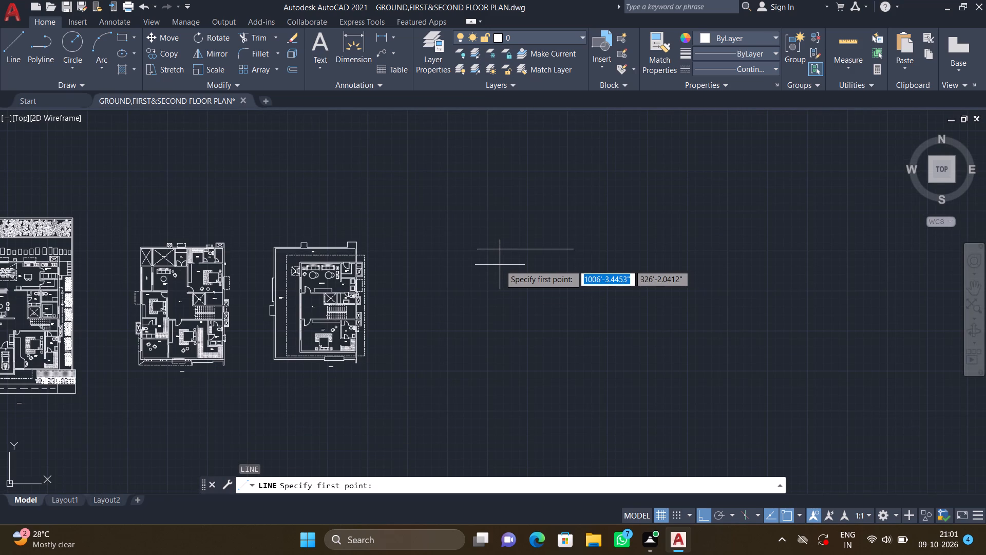
{"action": "left_click", "coordinate": [476, 251]}
{"action": "scroll", "coordinate": [452, 325], "scroll_direction": "down", "scroll_amount": 1}
{"action": "middle_click_drag", "start_coordinate": [457, 354], "coordinate": [449, 325]}
{"action": "scroll", "coordinate": [450, 325], "scroll_direction": "down", "scroll_amount": 1}
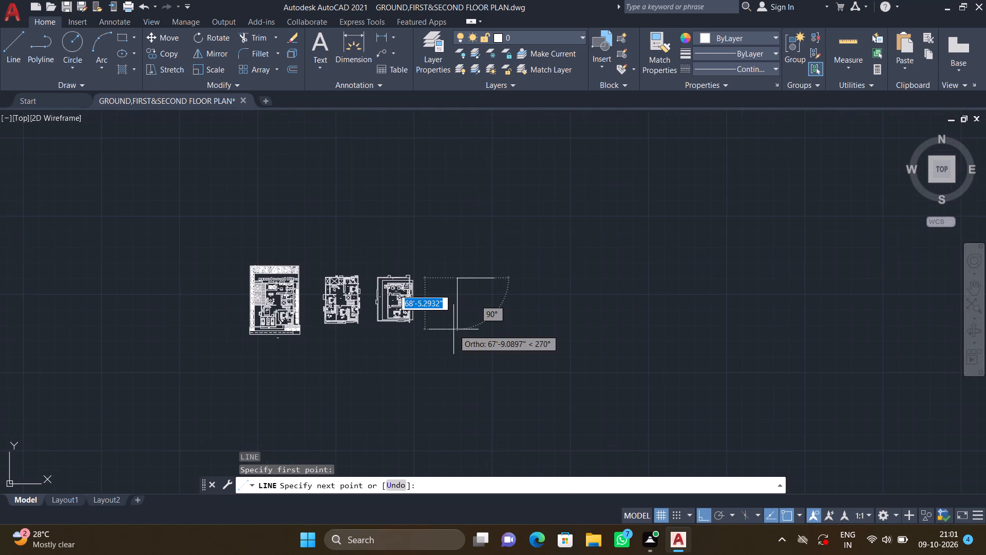
{"action": "scroll", "coordinate": [456, 330], "scroll_direction": "up", "scroll_amount": 1}
{"action": "type", "text": "90'"}
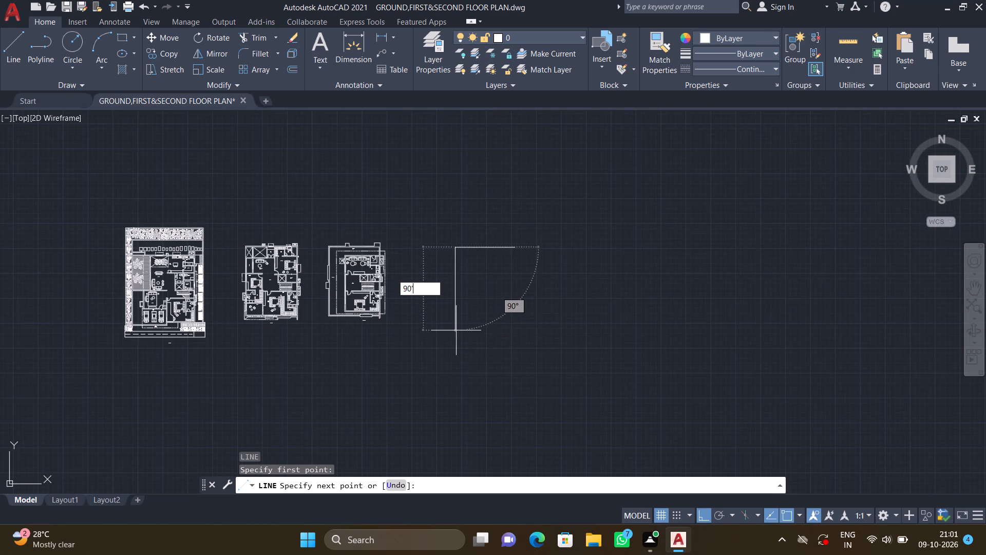
{"action": "key", "text": "Return"}
{"action": "key", "text": "Return"}
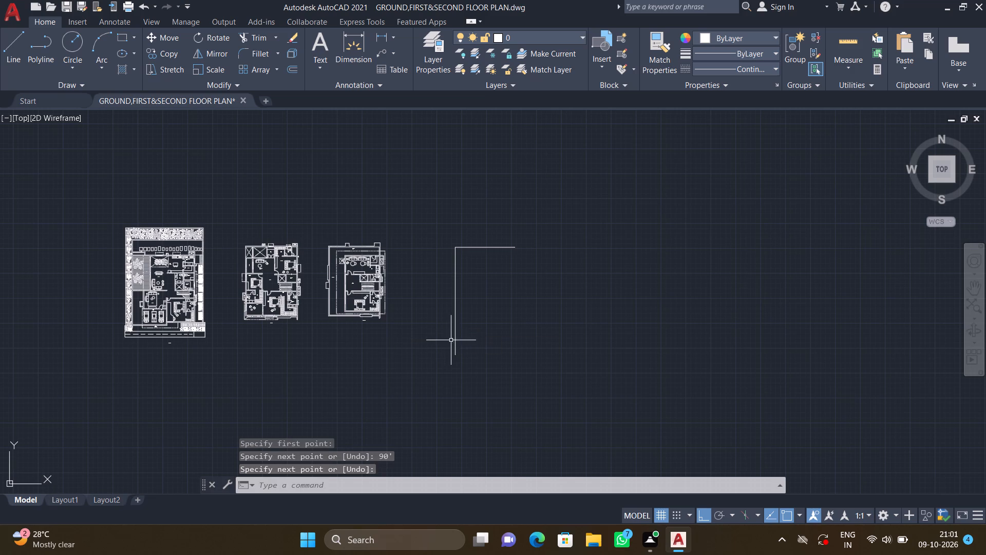
Check the new vertical line's length with a linear dimension preview, without placing the dimension.
{"action": "left_click", "coordinate": [391, 36]}
{"action": "left_click", "coordinate": [401, 59]}
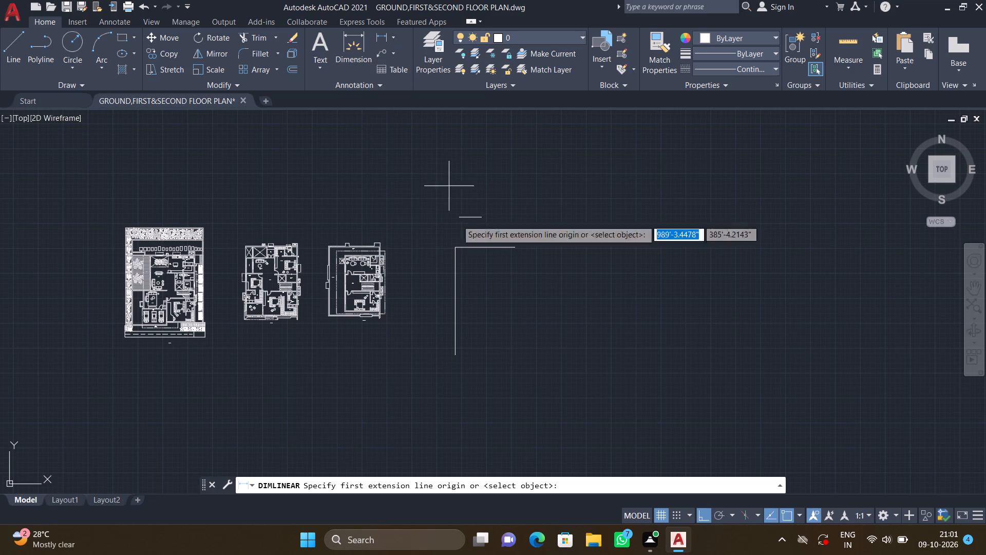
{"action": "middle_click_drag", "start_coordinate": [471, 287], "coordinate": [451, 260]}
{"action": "scroll", "coordinate": [434, 233], "scroll_direction": "up", "scroll_amount": 2}
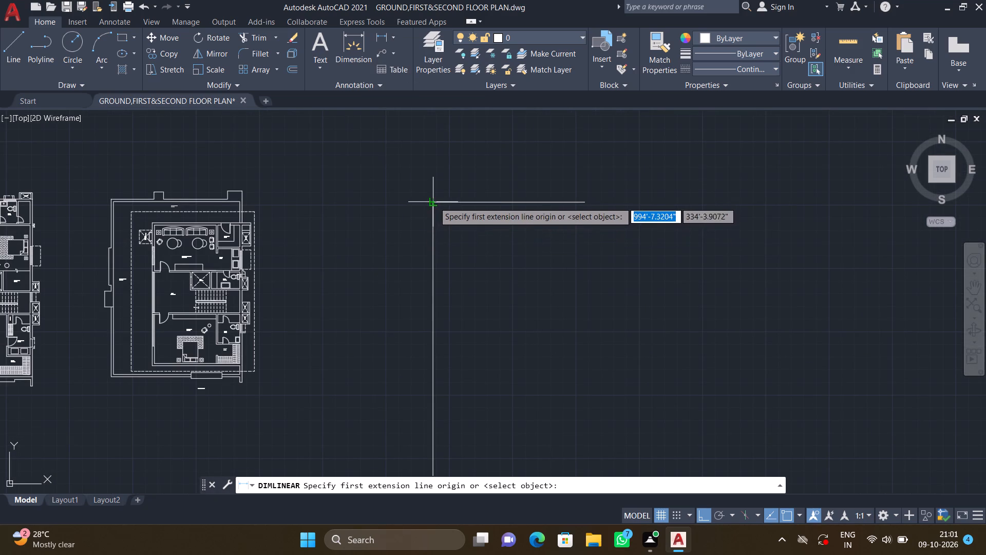
{"action": "left_click", "coordinate": [434, 201]}
{"action": "scroll", "coordinate": [438, 290], "scroll_direction": "down", "scroll_amount": 2}
{"action": "middle_click_drag", "start_coordinate": [440, 351], "coordinate": [425, 312]}
{"action": "scroll", "coordinate": [415, 329], "scroll_direction": "up", "scroll_amount": 2}
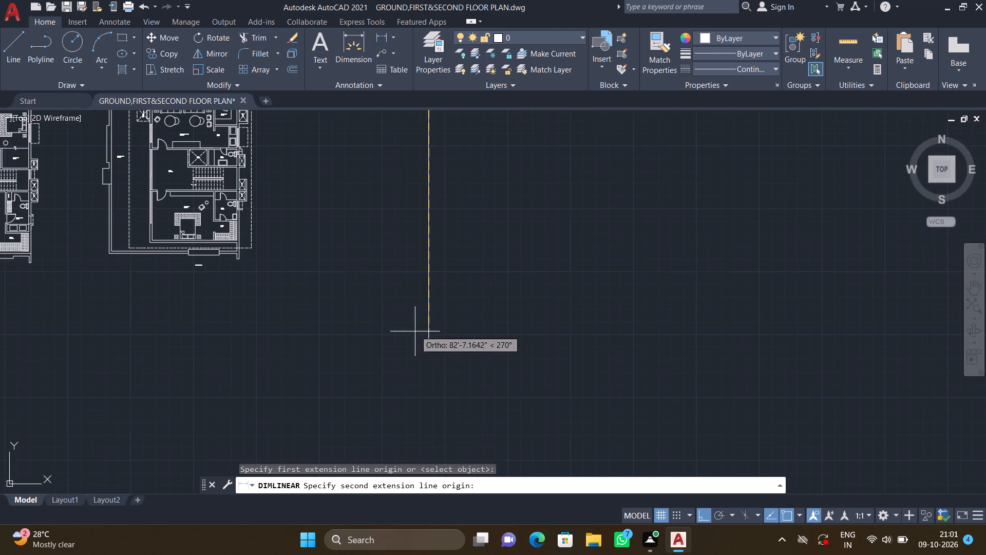
{"action": "left_click", "coordinate": [430, 352]}
{"action": "scroll", "coordinate": [409, 309], "scroll_direction": "down", "scroll_amount": 2}
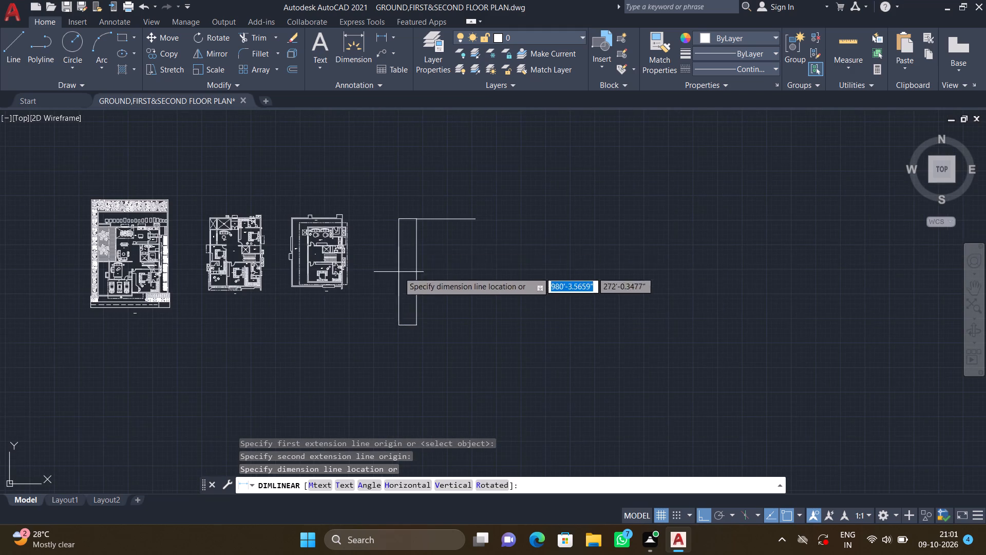
{"action": "scroll", "coordinate": [401, 247], "scroll_direction": "up", "scroll_amount": 2}
{"action": "scroll", "coordinate": [398, 300], "scroll_direction": "up", "scroll_amount": 3}
{"action": "scroll", "coordinate": [388, 348], "scroll_direction": "up", "scroll_amount": 3}
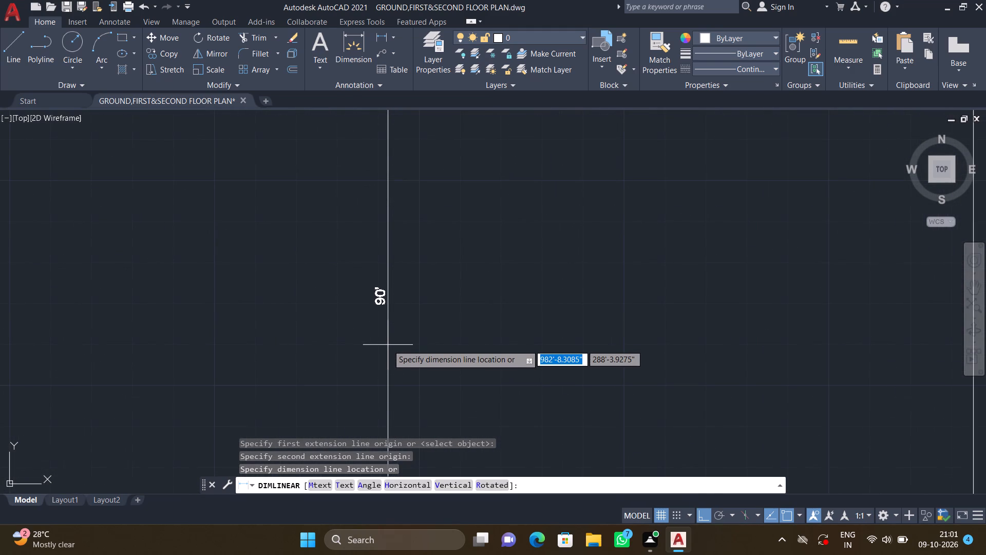
{"action": "key", "text": "Escape"}
Offset the 90' vertical line and the 50' horizontal line 9" inward to form double wall lines.
{"action": "scroll", "coordinate": [441, 322], "scroll_direction": "down", "scroll_amount": 3}
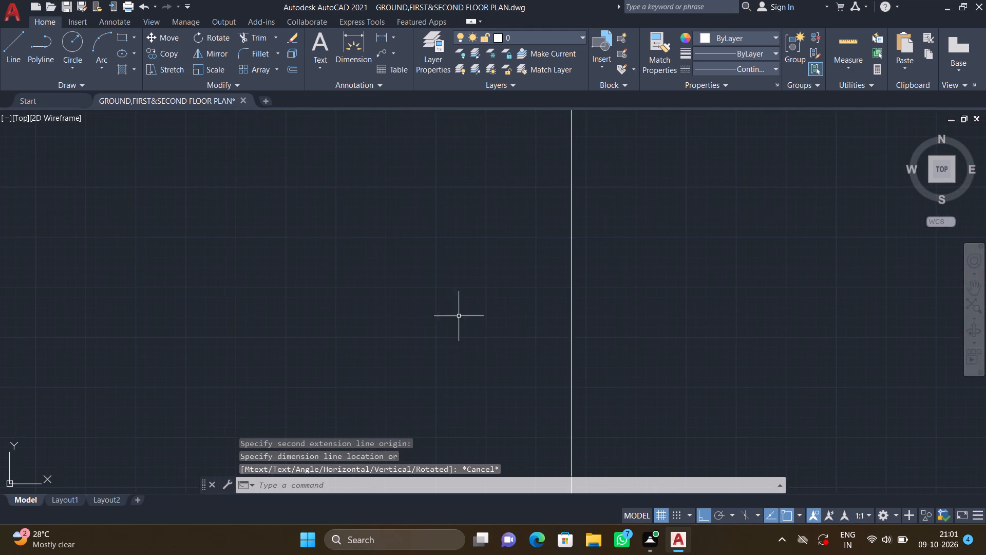
{"action": "middle_click_drag", "start_coordinate": [519, 314], "coordinate": [424, 332]}
{"action": "scroll", "coordinate": [424, 334], "scroll_direction": "down", "scroll_amount": 3}
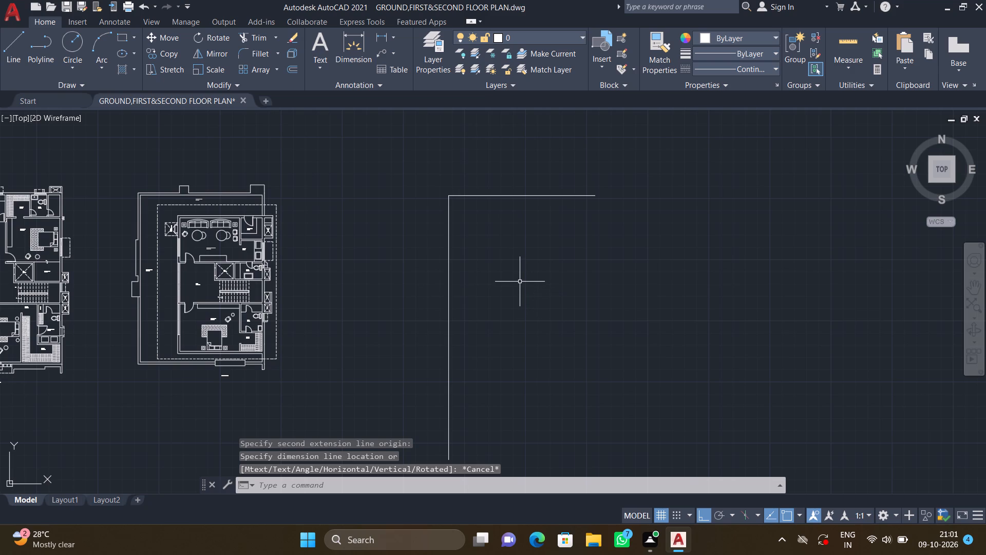
{"action": "key", "text": "o"}
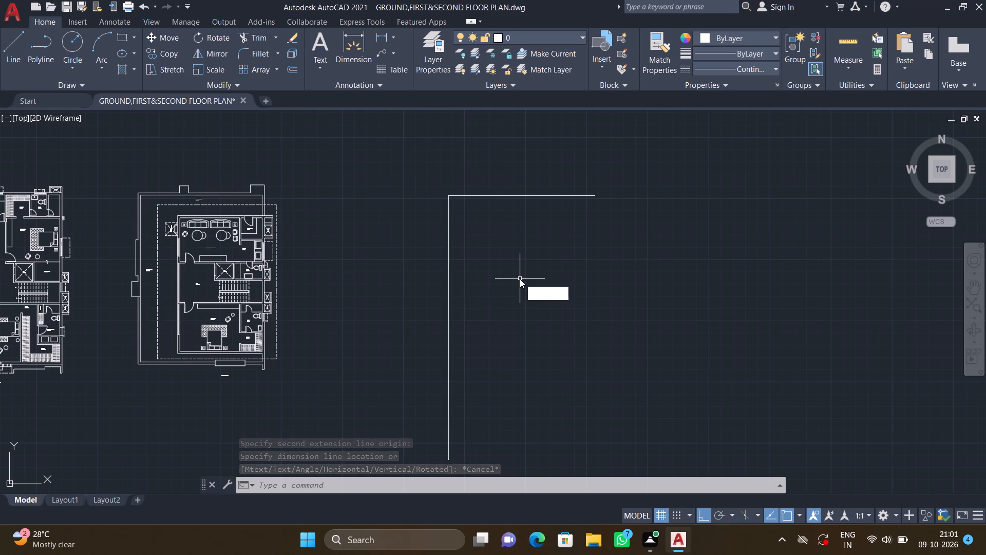
{"action": "key", "text": "Return"}
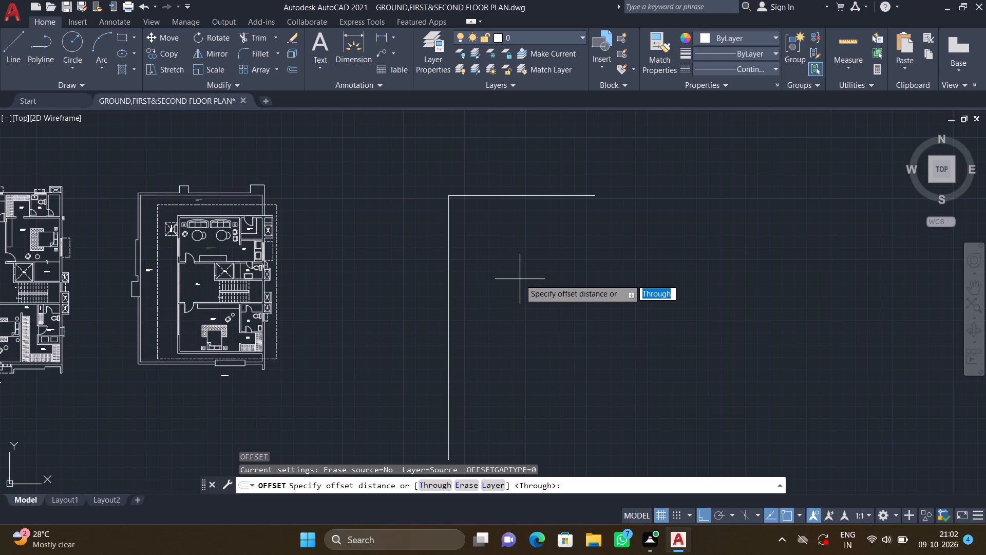
{"action": "key", "text": "9"}
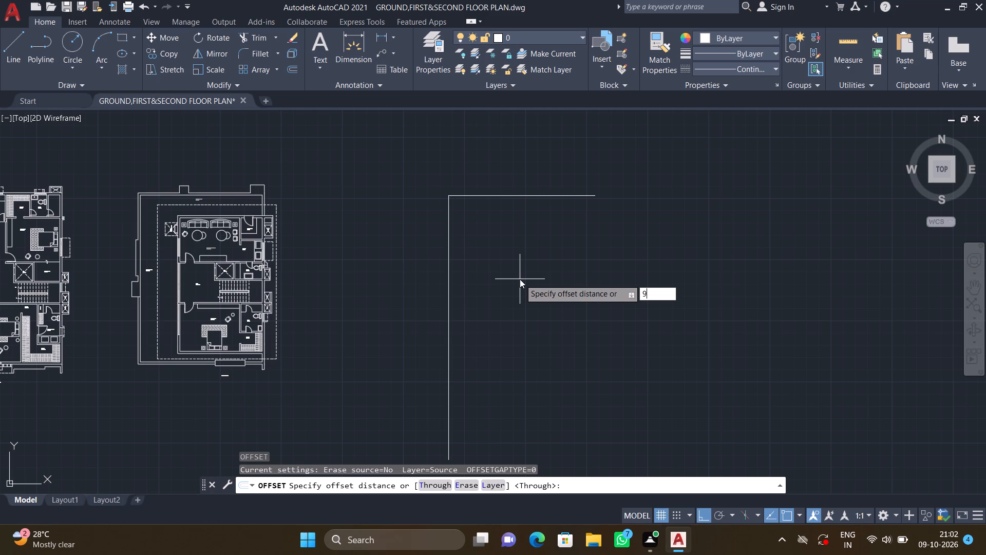
{"action": "key", "text": "shift+quotedbl"}
{"action": "key", "text": "Return"}
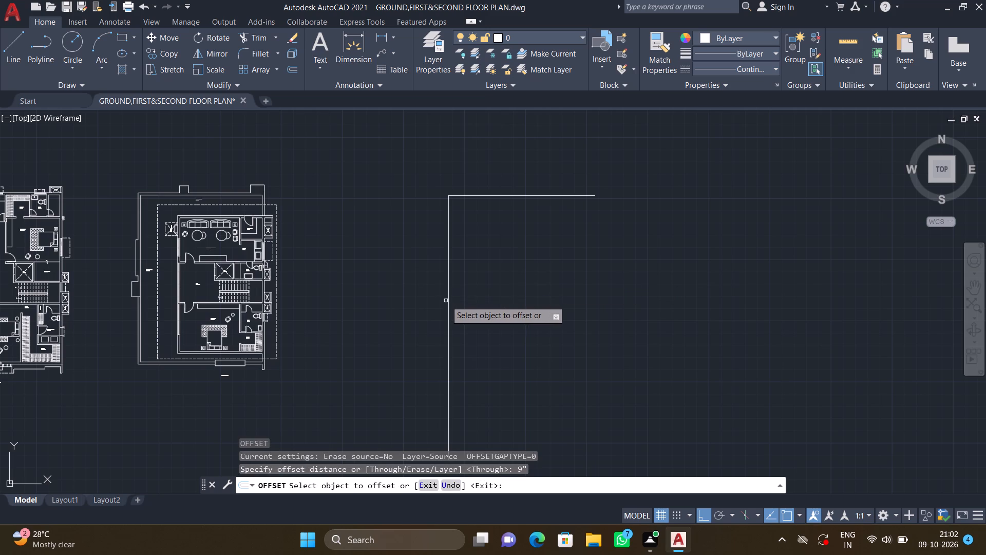
{"action": "left_click", "coordinate": [447, 302]}
{"action": "left_click", "coordinate": [500, 289]}
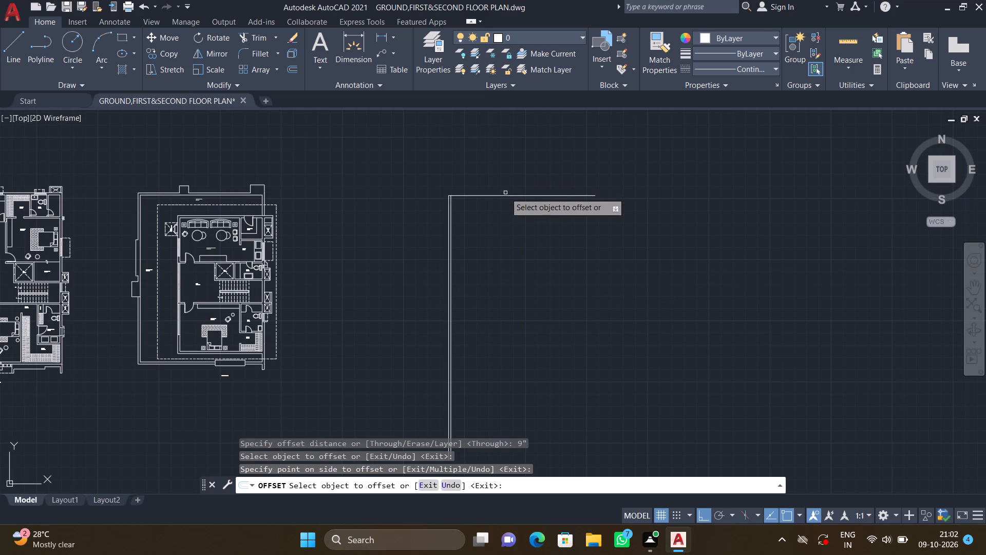
{"action": "double_click", "coordinate": [507, 194]}
{"action": "left_click", "coordinate": [504, 219]}
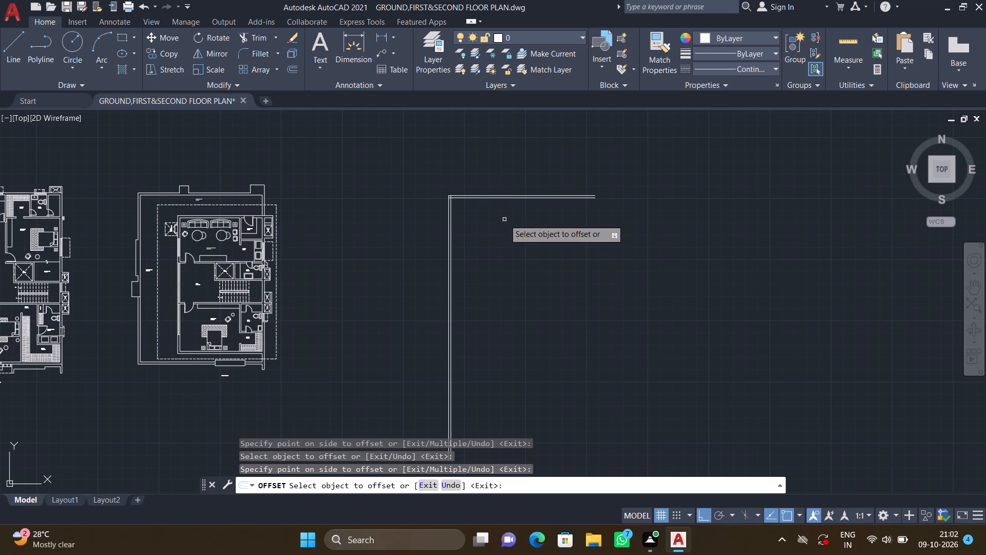
{"action": "key", "text": "Return"}
Offset the inner vertical and inner horizontal wall lines 5' further inward.
{"action": "middle_click_drag", "start_coordinate": [496, 243], "coordinate": [440, 224]}
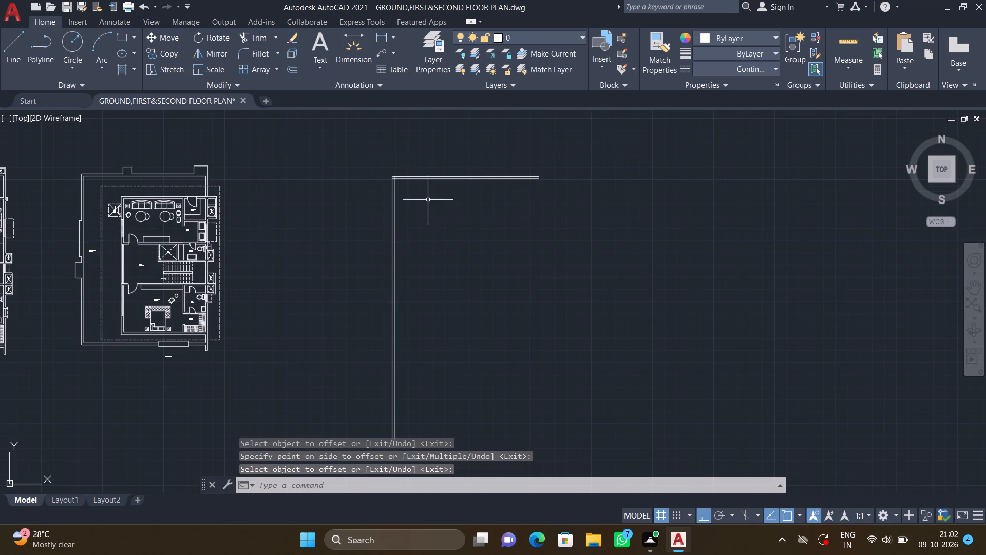
{"action": "scroll", "coordinate": [424, 196], "scroll_direction": "up", "scroll_amount": 1}
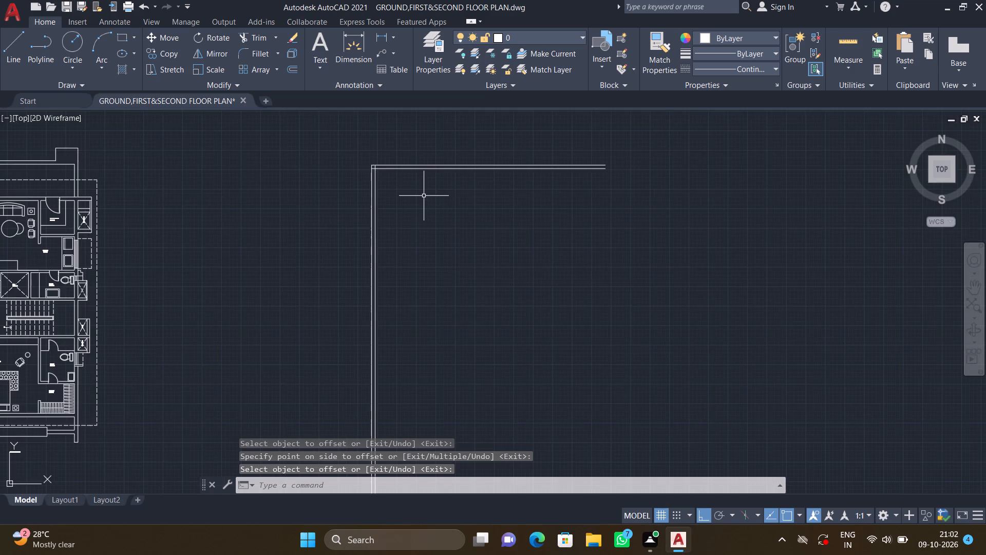
{"action": "scroll", "coordinate": [424, 196], "scroll_direction": "up", "scroll_amount": 1}
{"action": "key", "text": "o"}
{"action": "key", "text": "Return"}
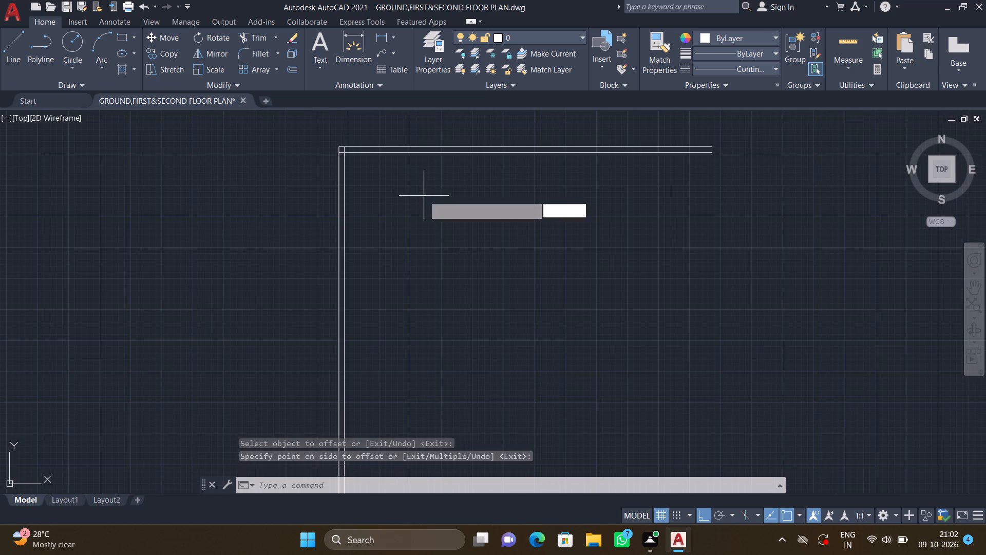
{"action": "type", "text": "5'"}
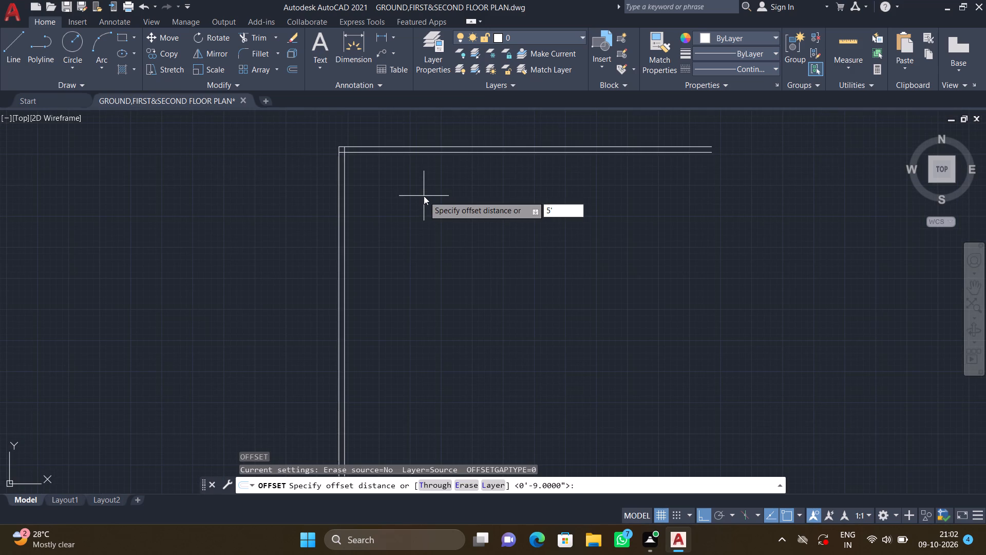
{"action": "key", "text": "Return"}
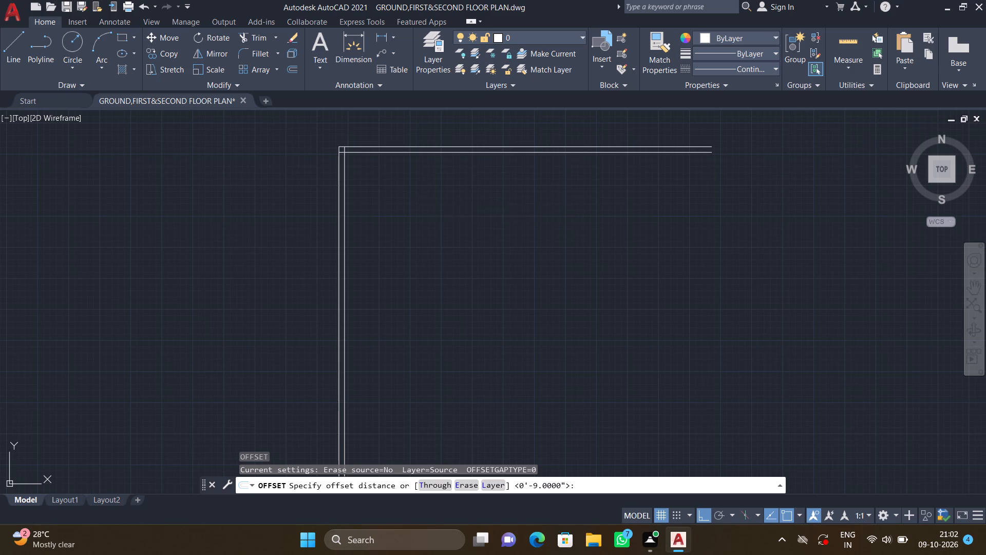
{"action": "left_click", "coordinate": [345, 264]}
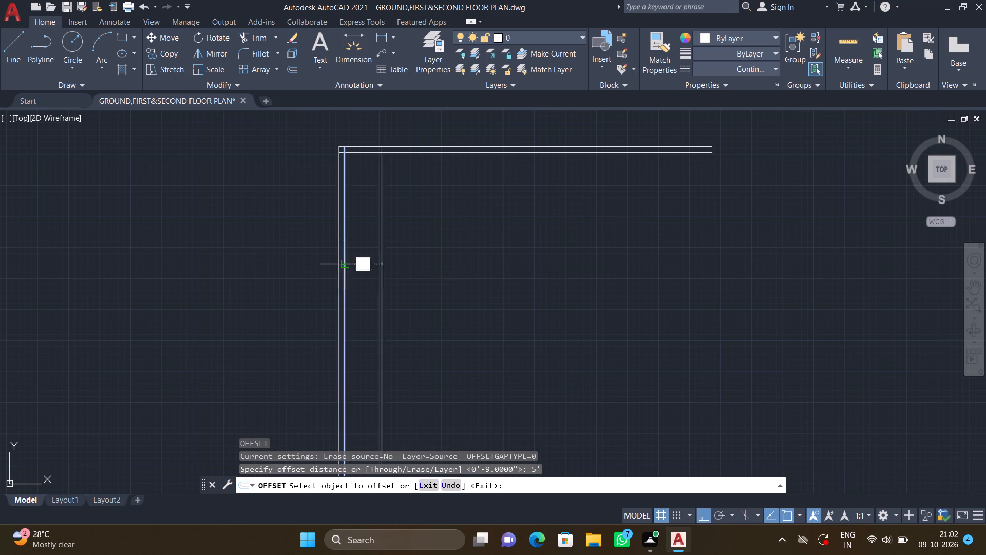
{"action": "left_click", "coordinate": [412, 249]}
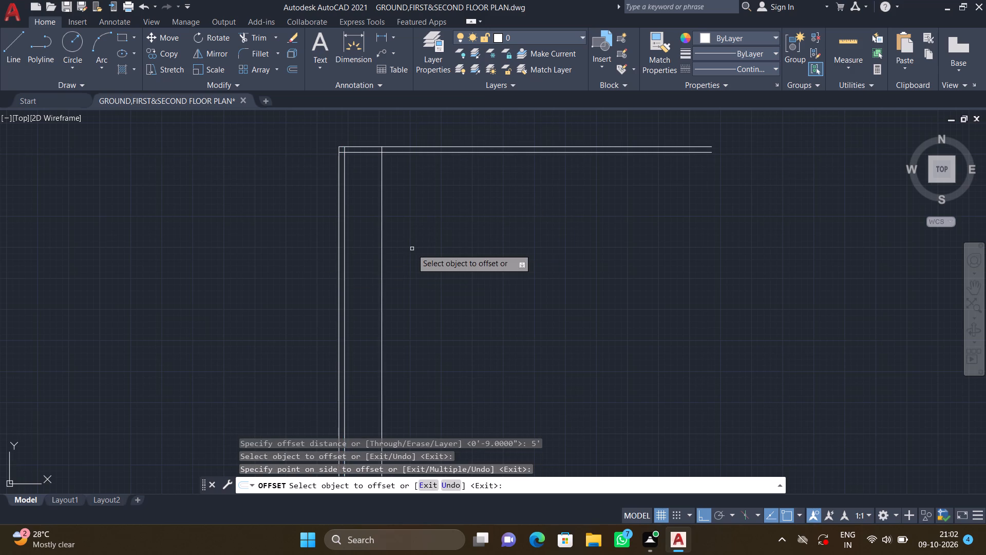
{"action": "left_click", "coordinate": [441, 153]}
{"action": "left_click", "coordinate": [449, 217]}
{"action": "key", "text": "Return"}
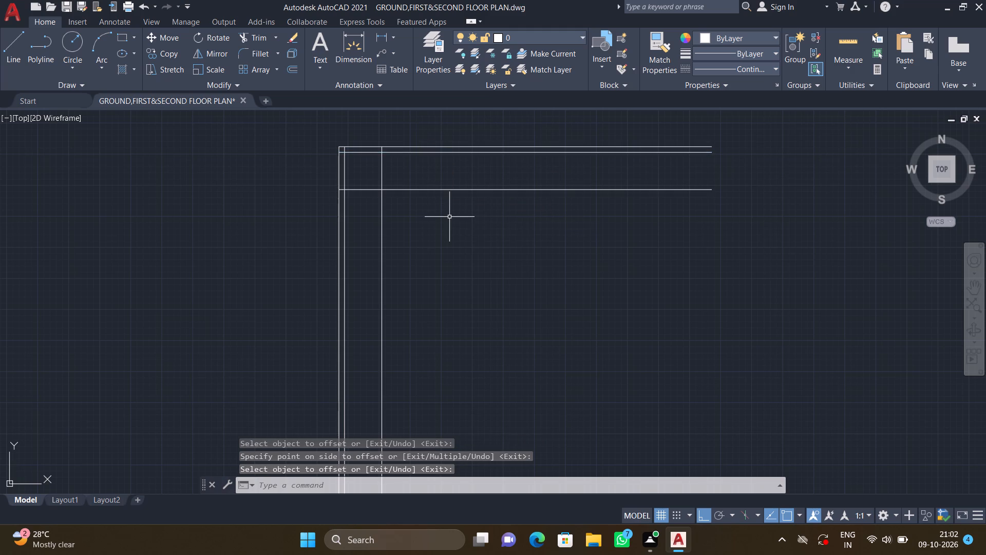
Trim the overlapping ends of the two 5' offset lines so they meet in a clean corner, removing the leftover stubs between the outer wall lines.
{"action": "key", "text": "t"}
{"action": "key", "text": "r"}
{"action": "key", "text": "Return"}
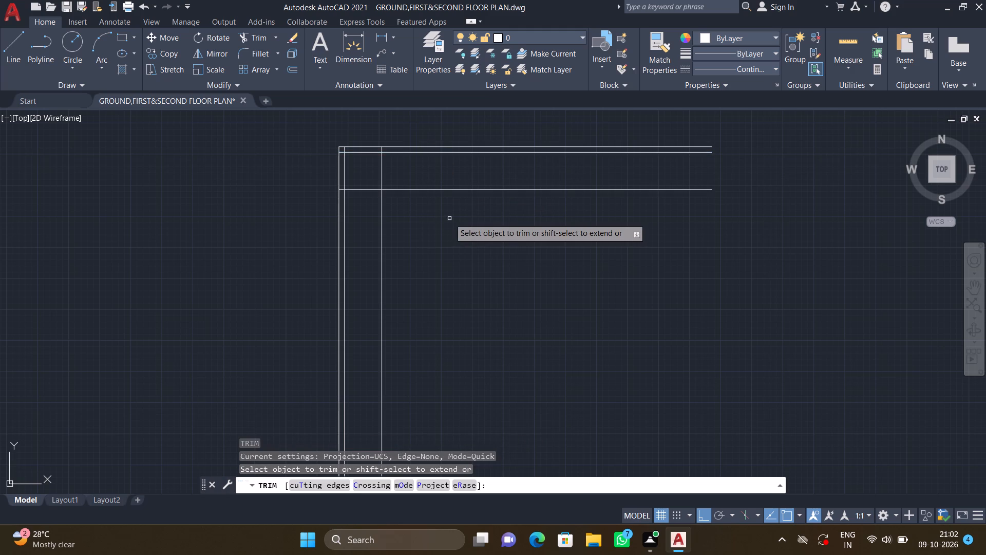
{"action": "double_click", "coordinate": [382, 174]}
{"action": "left_click", "coordinate": [367, 188]}
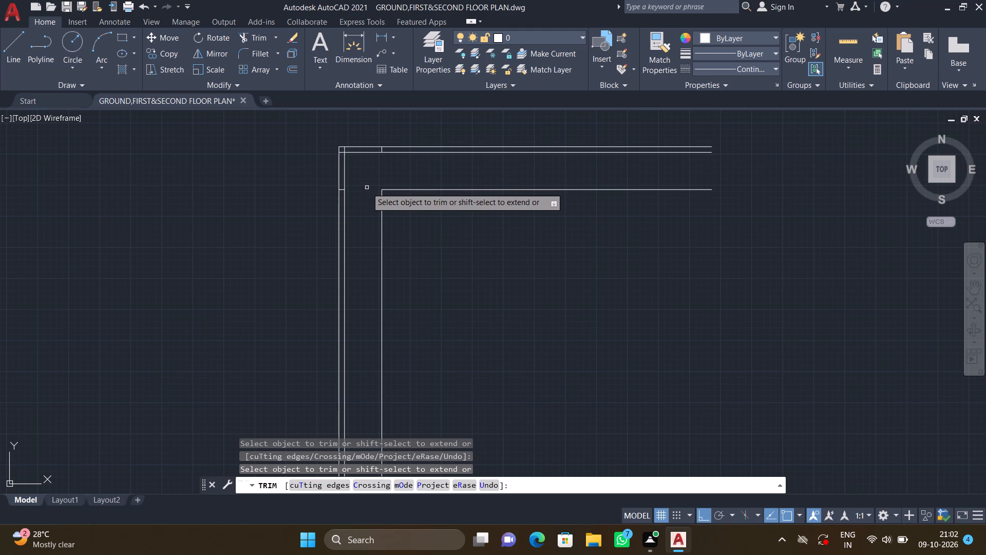
{"action": "left_click", "coordinate": [342, 190]}
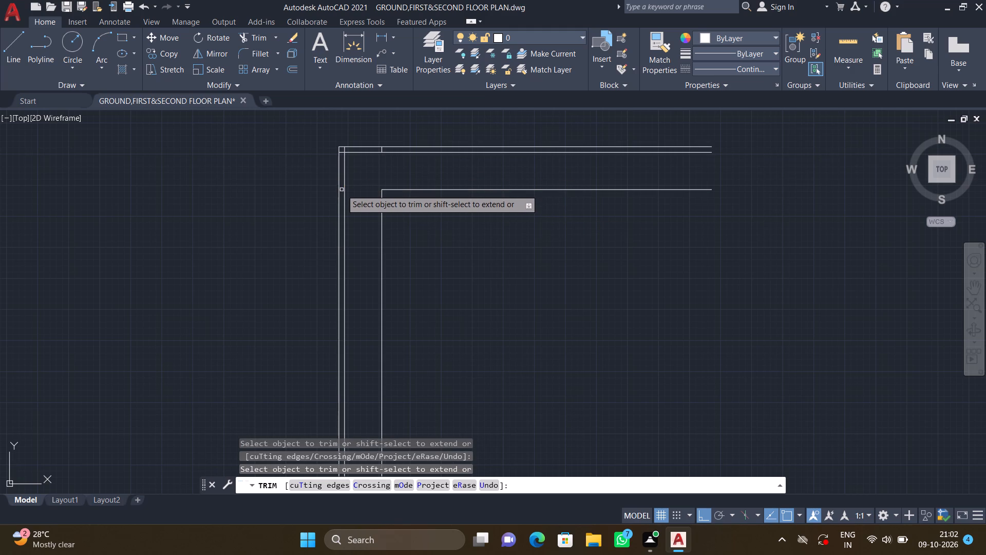
{"action": "left_click", "coordinate": [384, 150]}
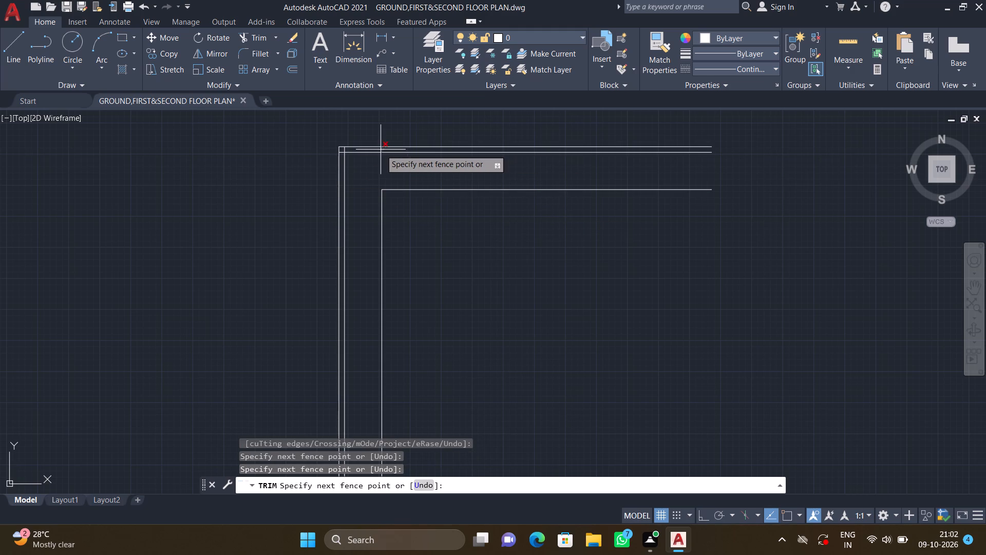
{"action": "left_click", "coordinate": [381, 150]}
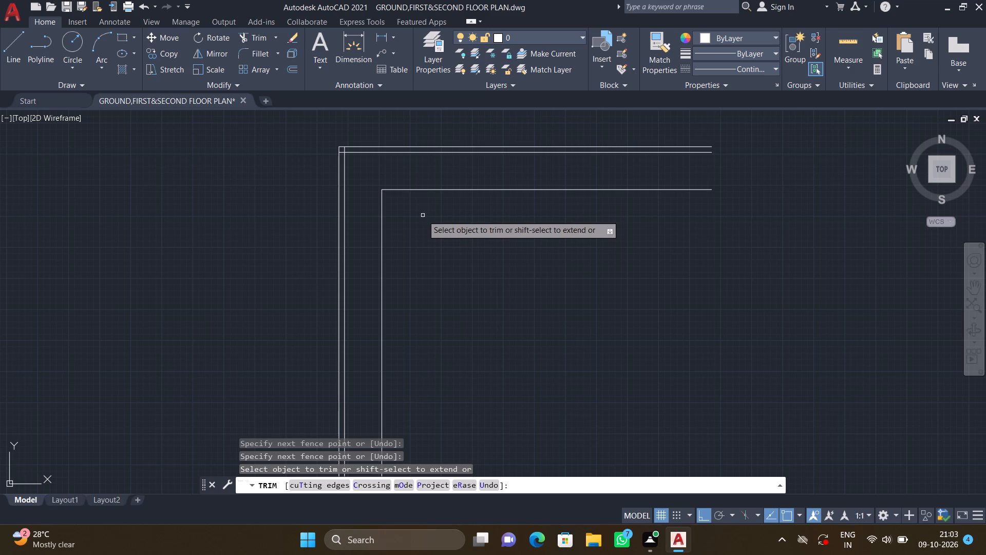
{"action": "key", "text": "Return"}
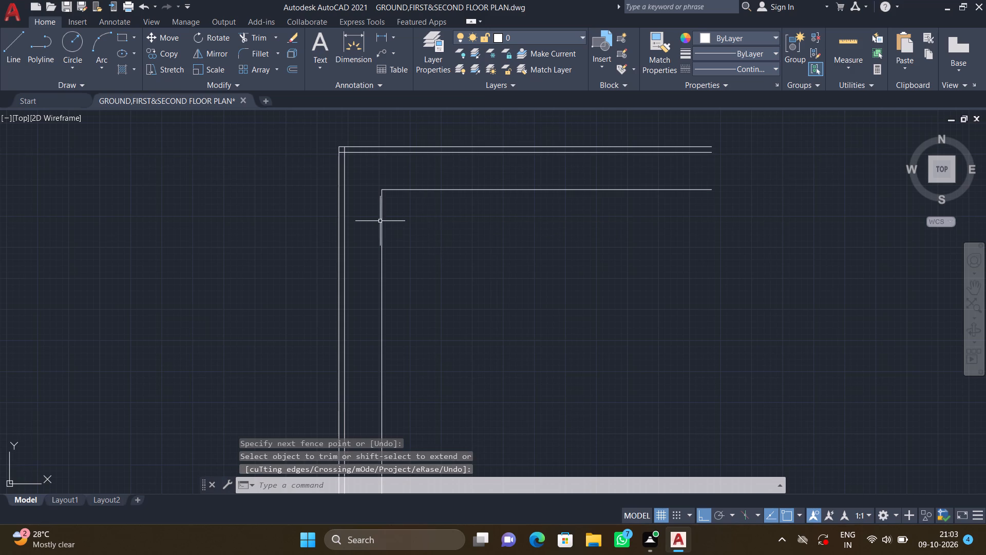
Offset the trimmed inner vertical and horizontal lines 9" inward to form the inner wall thickness.
{"action": "middle_click_drag", "start_coordinate": [426, 236], "coordinate": [374, 226]}
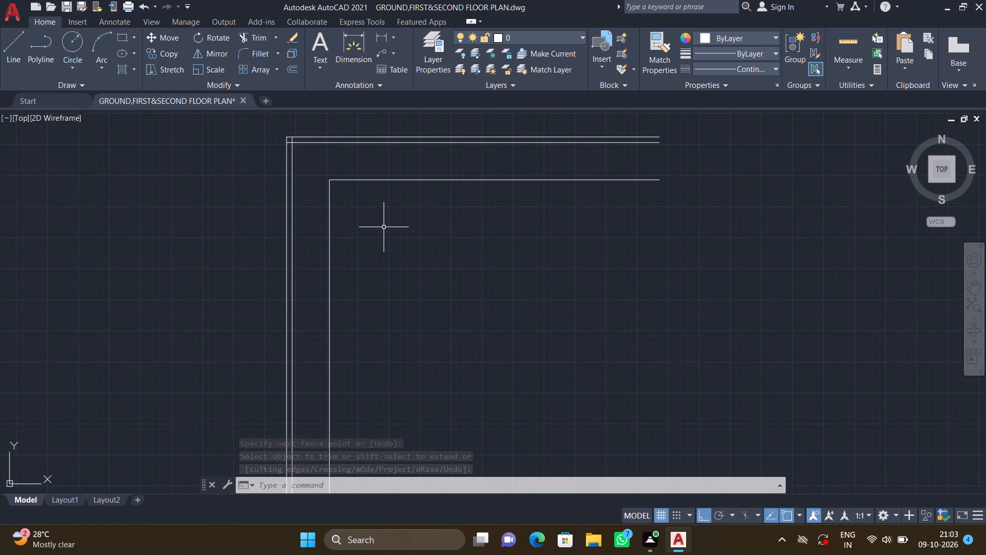
{"action": "key", "text": "o"}
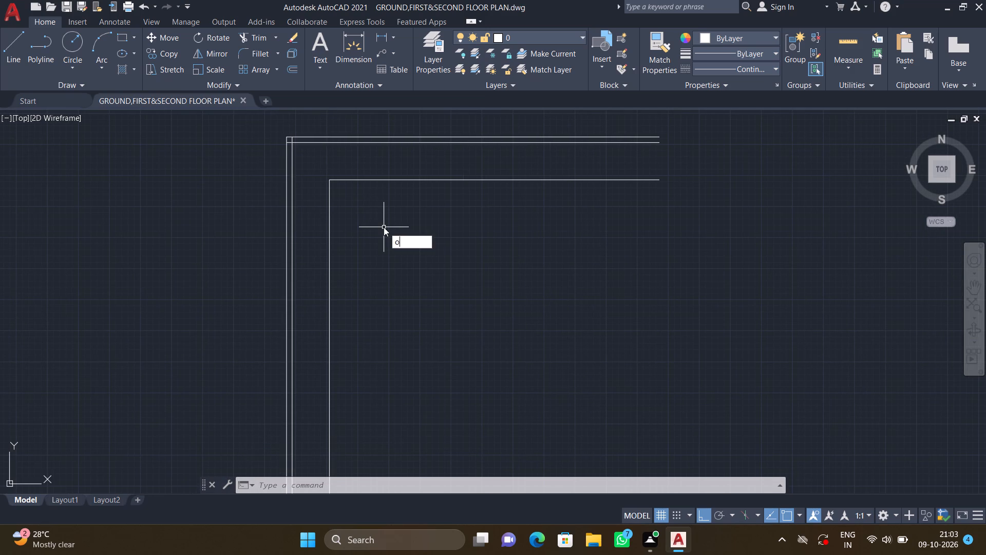
{"action": "key", "text": "Return"}
{"action": "type", "text": "9\""}
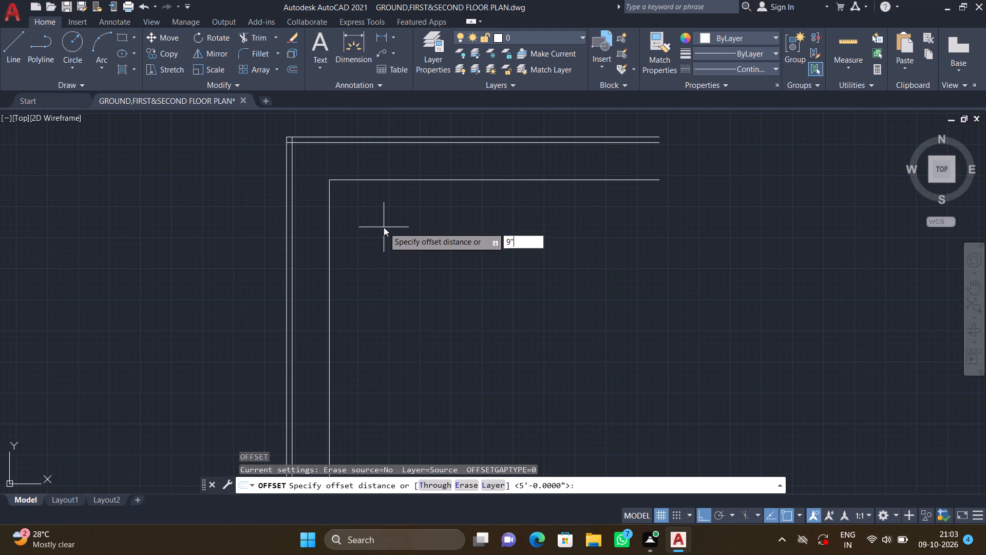
{"action": "key", "text": "Return"}
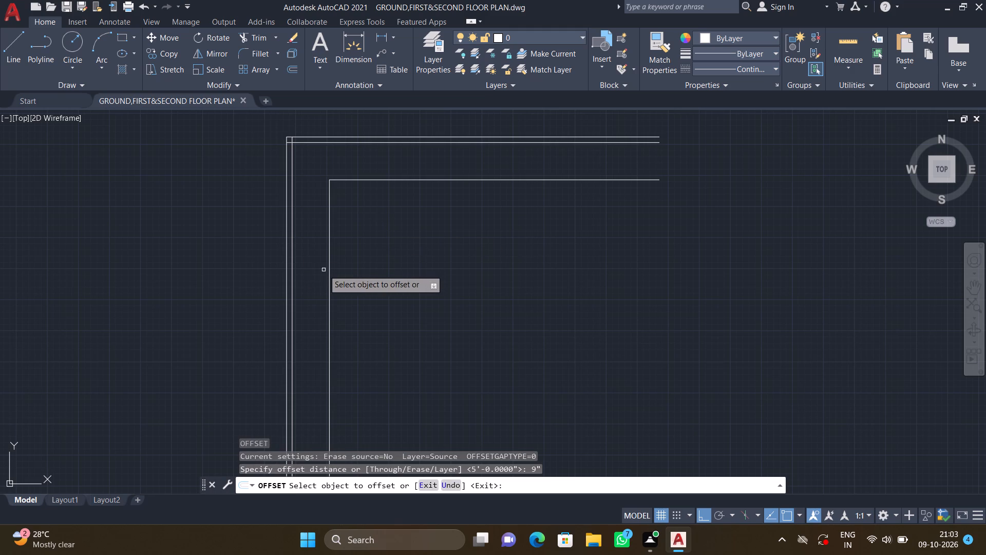
{"action": "left_click", "coordinate": [325, 271]}
{"action": "left_click", "coordinate": [330, 273]}
{"action": "left_click", "coordinate": [378, 276]}
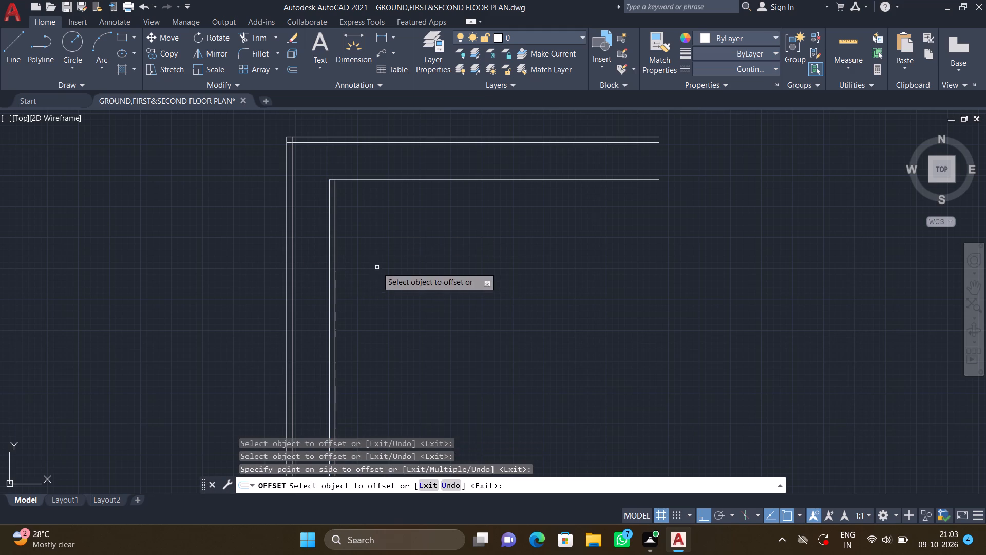
{"action": "left_click", "coordinate": [412, 179]}
{"action": "double_click", "coordinate": [412, 216]}
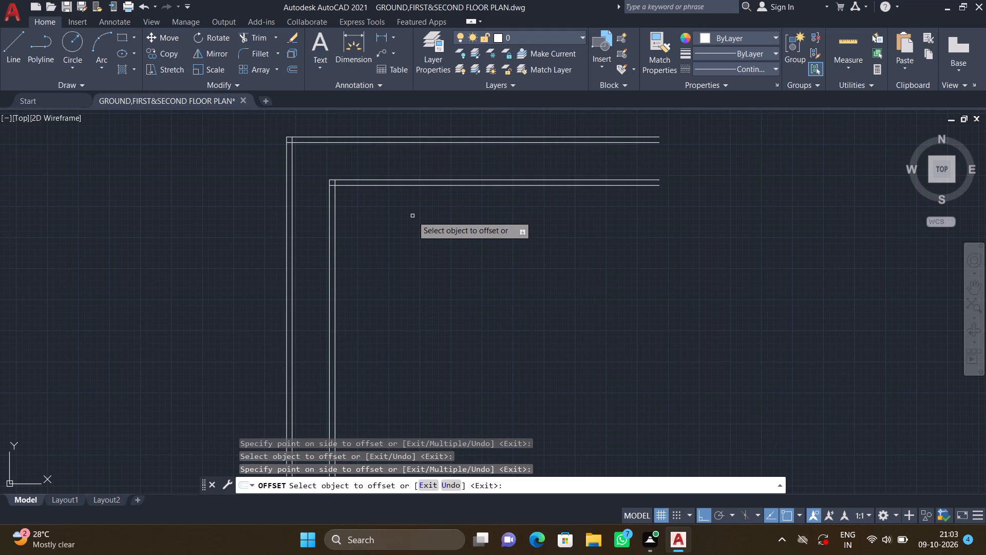
{"action": "key", "text": "Return"}
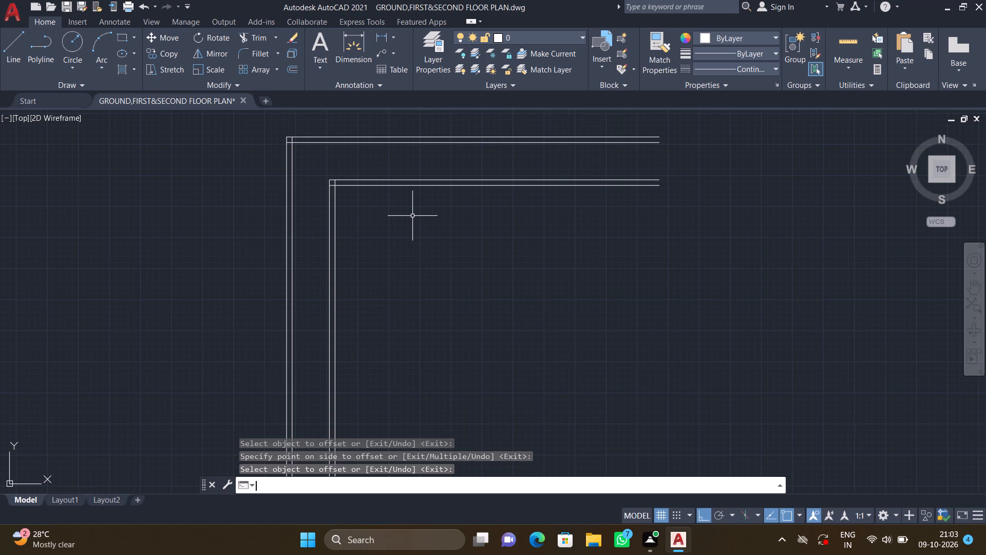
Offset the innermost vertical wall line 14'4" toward the interior of the plan.
{"action": "key", "text": "o"}
{"action": "key", "text": "Return"}
{"action": "type", "text": "14'"}
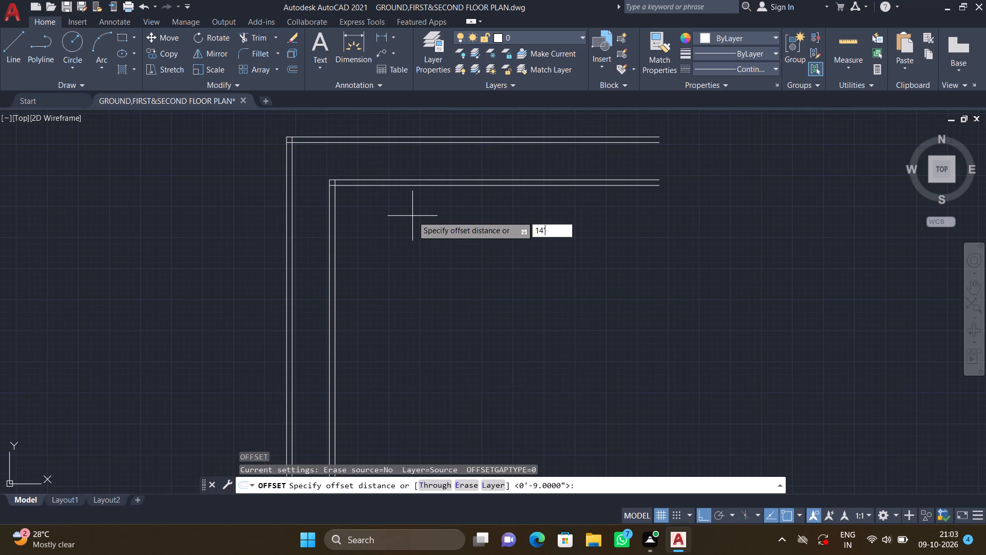
{"action": "type", "text": "4\""}
{"action": "key", "text": "Return"}
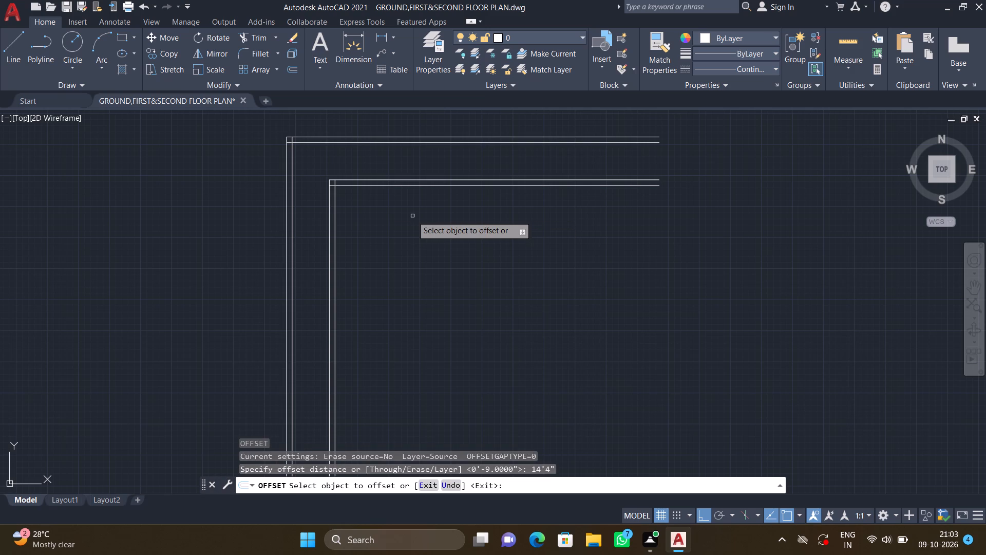
{"action": "left_click", "coordinate": [335, 261]}
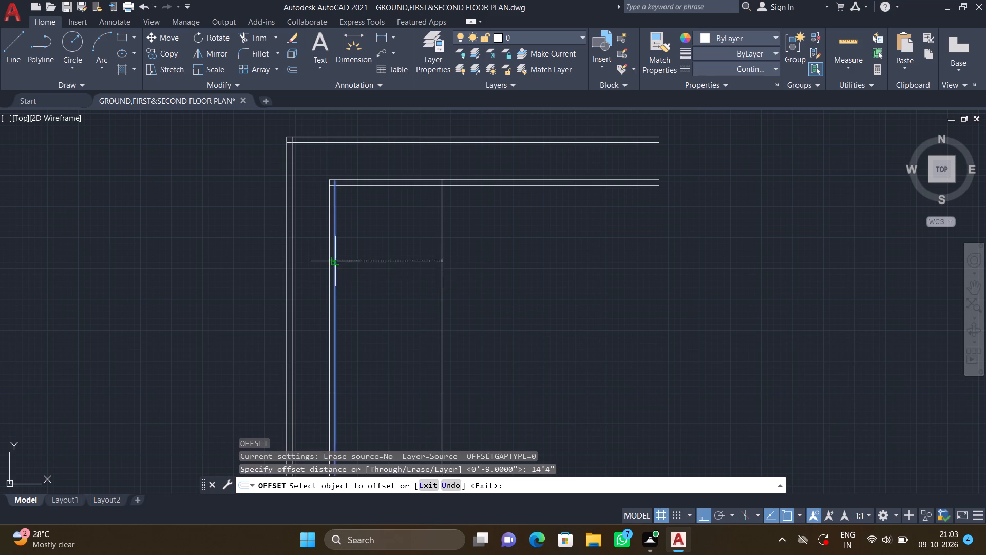
{"action": "left_click", "coordinate": [519, 252]}
{"action": "key", "text": "Return"}
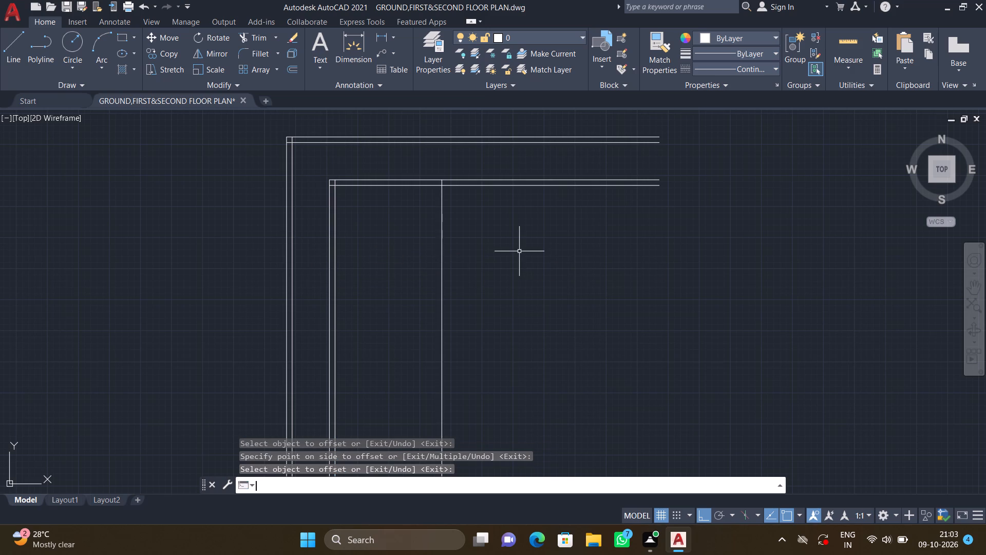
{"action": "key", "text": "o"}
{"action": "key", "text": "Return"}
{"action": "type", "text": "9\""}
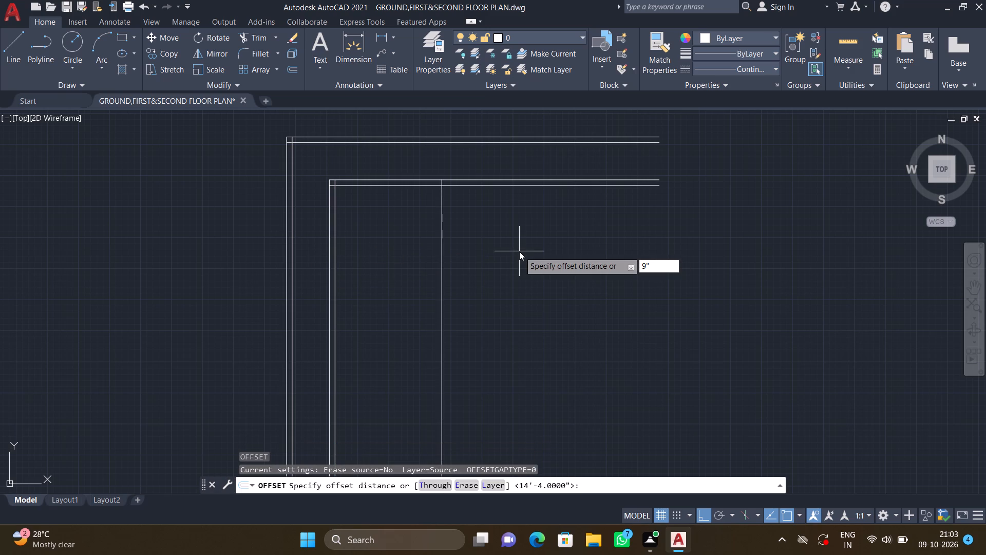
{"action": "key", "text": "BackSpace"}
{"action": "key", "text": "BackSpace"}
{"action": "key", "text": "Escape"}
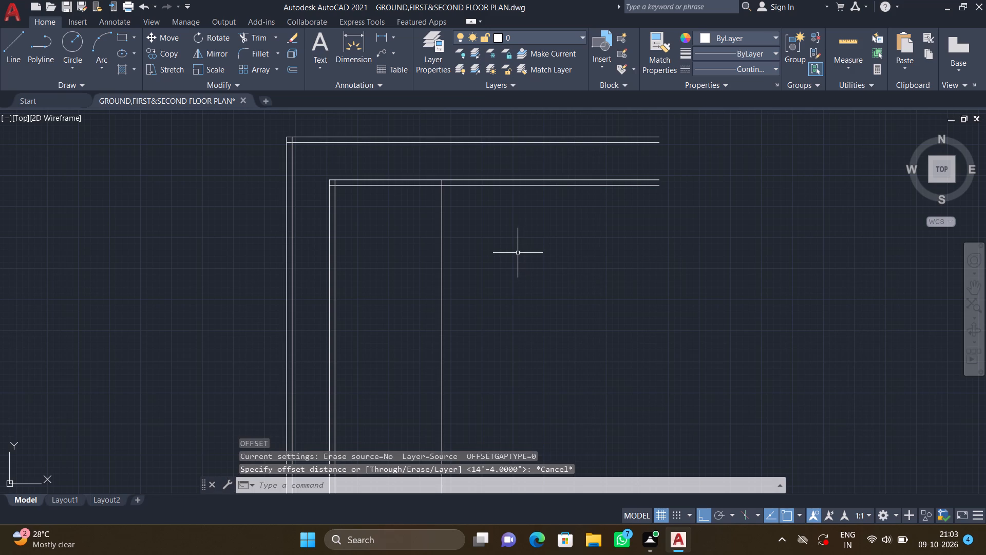
Offset the interior vertical line 6" east to give the first partition wall its thickness.
{"action": "key", "text": "o"}
{"action": "key", "text": "Return"}
{"action": "type", "text": "6\""}
{"action": "key", "text": "Return"}
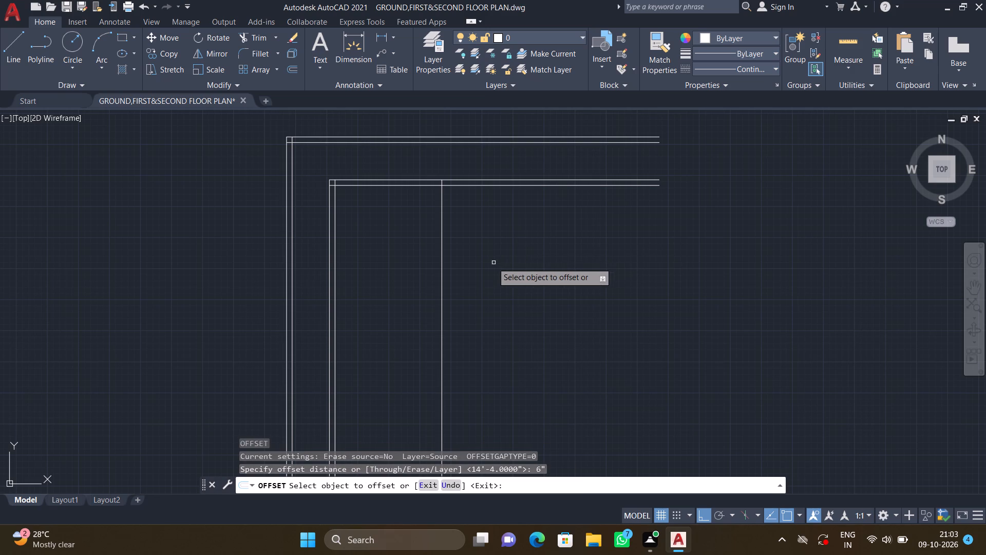
{"action": "left_click", "coordinate": [442, 245]}
{"action": "left_click", "coordinate": [489, 244]}
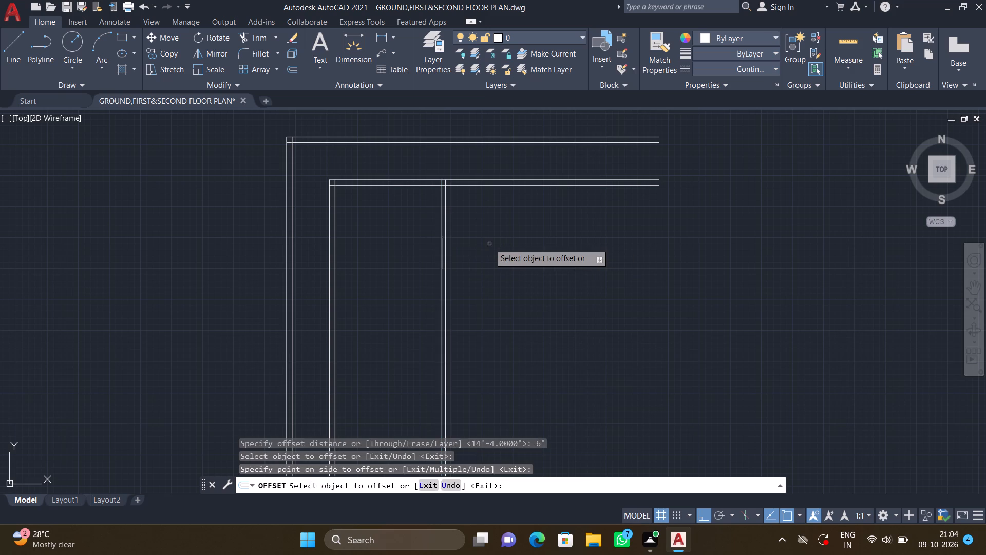
{"action": "key", "text": "Return"}
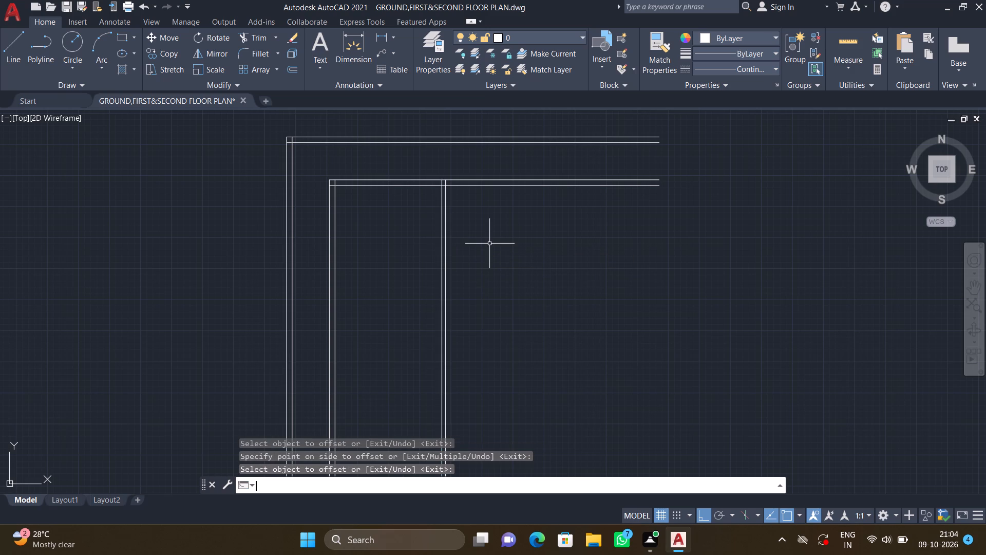
Offset the east face of the first partition wall 14' further east.
{"action": "key", "text": "o"}
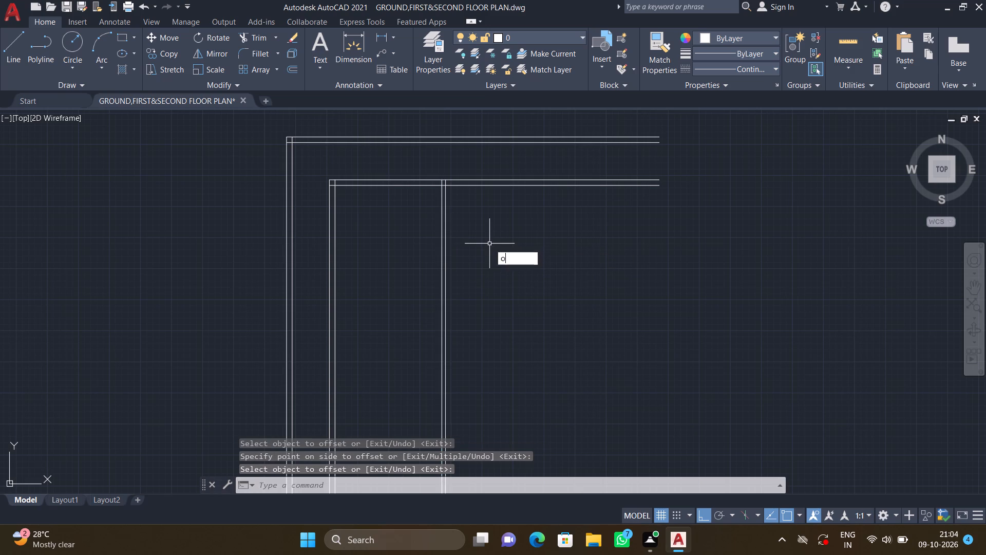
{"action": "key", "text": "Return"}
{"action": "type", "text": "14'"}
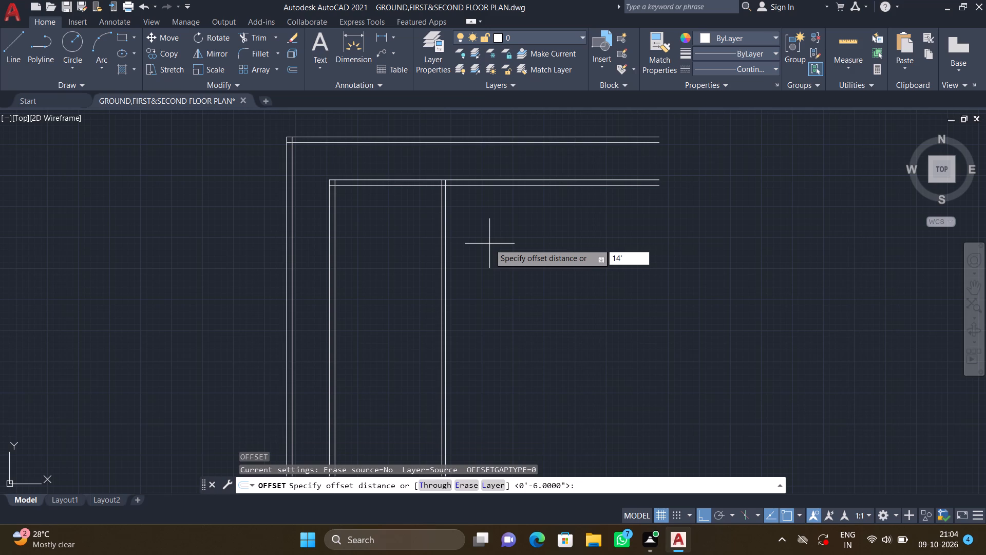
{"action": "key", "text": "Return"}
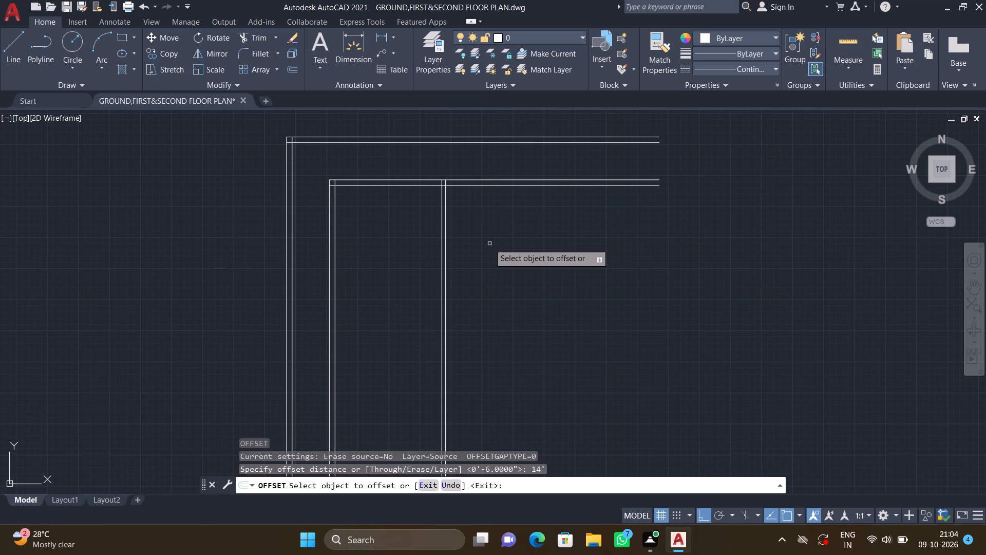
{"action": "left_click", "coordinate": [446, 255]}
{"action": "left_click", "coordinate": [573, 239]}
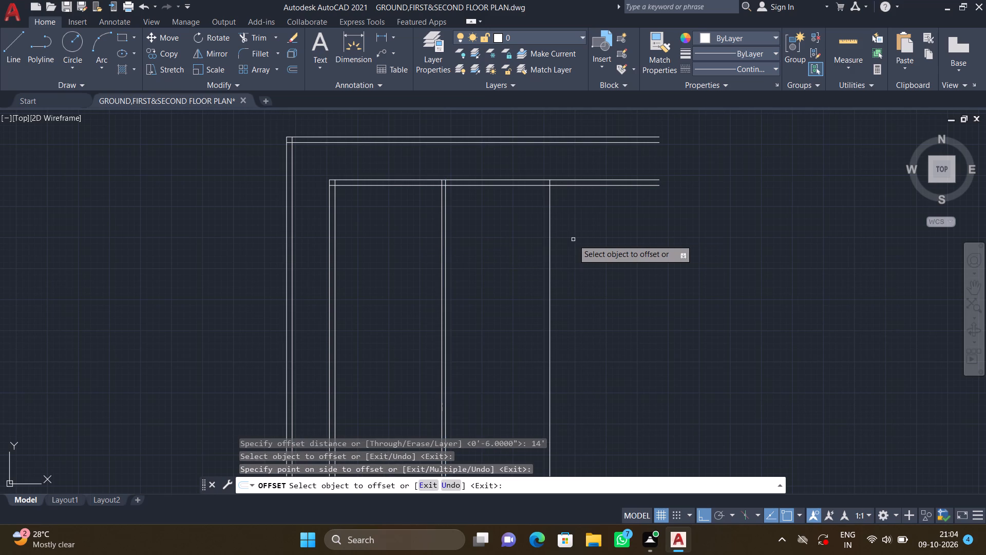
{"action": "key", "text": "Return"}
Offset the new vertical line 6" east to give the second partition wall its thickness.
{"action": "key", "text": "o"}
{"action": "key", "text": "Return"}
{"action": "type", "text": "6\""}
{"action": "key", "text": "Return"}
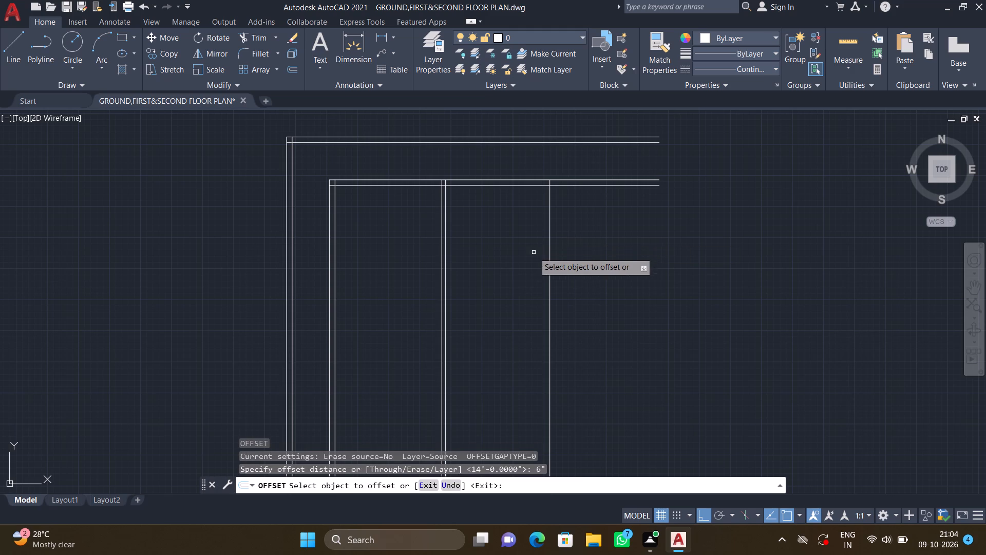
{"action": "left_click", "coordinate": [551, 251]}
{"action": "left_click", "coordinate": [579, 245]}
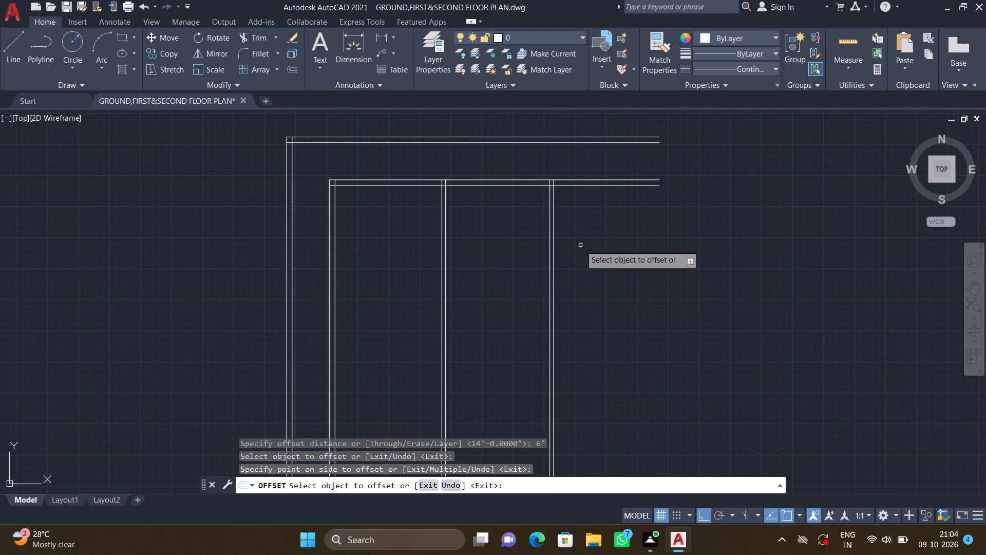
{"action": "key", "text": "Return"}
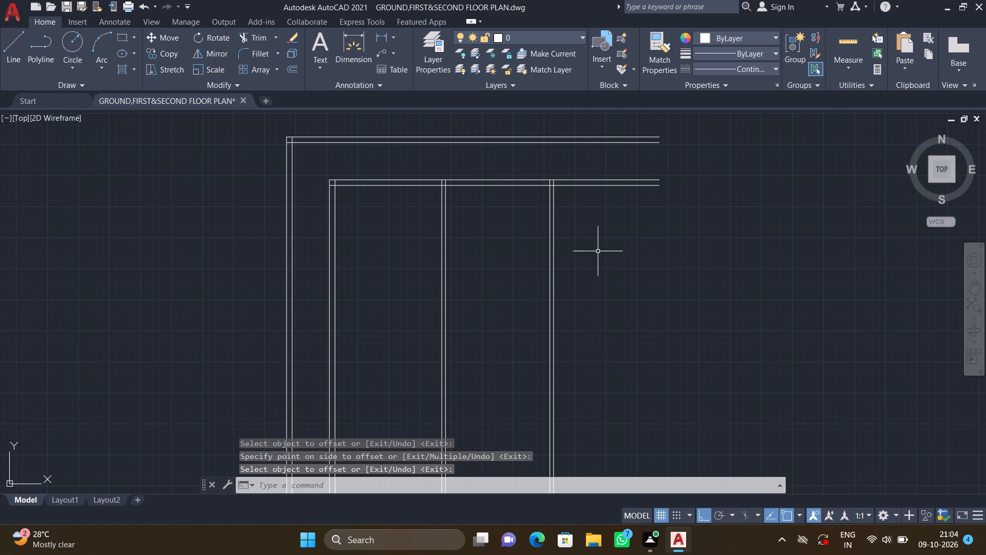
Offset the east face of the second partition wall 8'7" further east.
{"action": "middle_click_drag", "start_coordinate": [591, 243], "coordinate": [556, 242]}
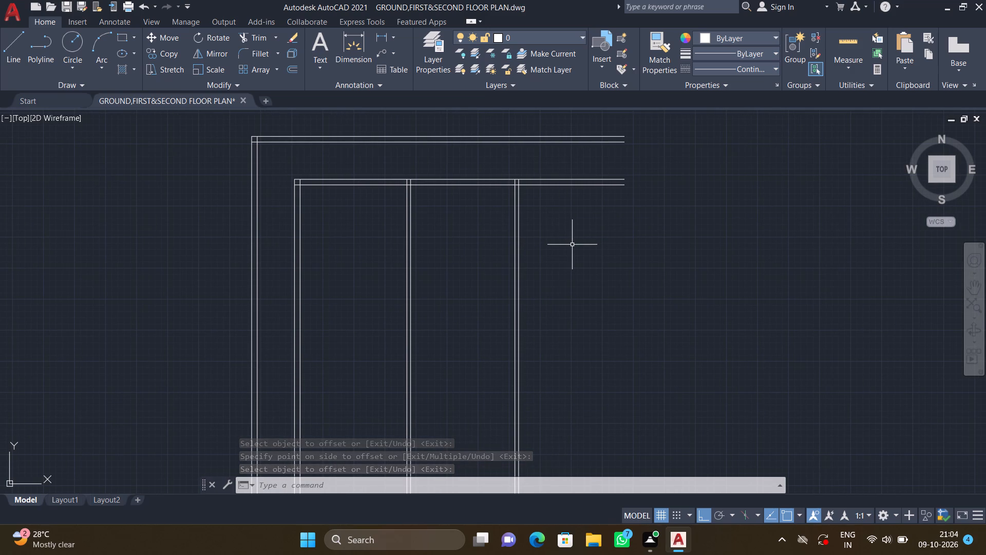
{"action": "key", "text": "o"}
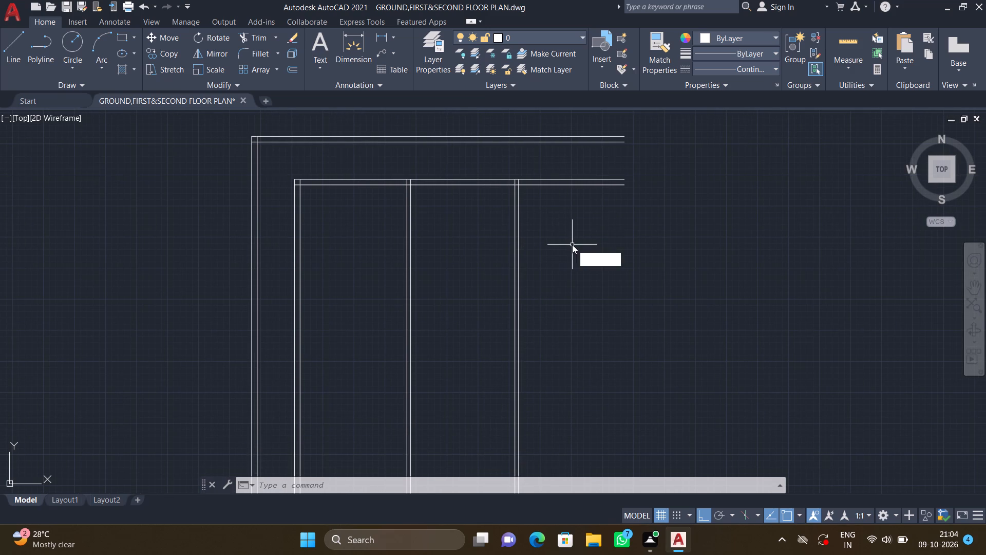
{"action": "key", "text": "Return"}
{"action": "type", "text": "8'"}
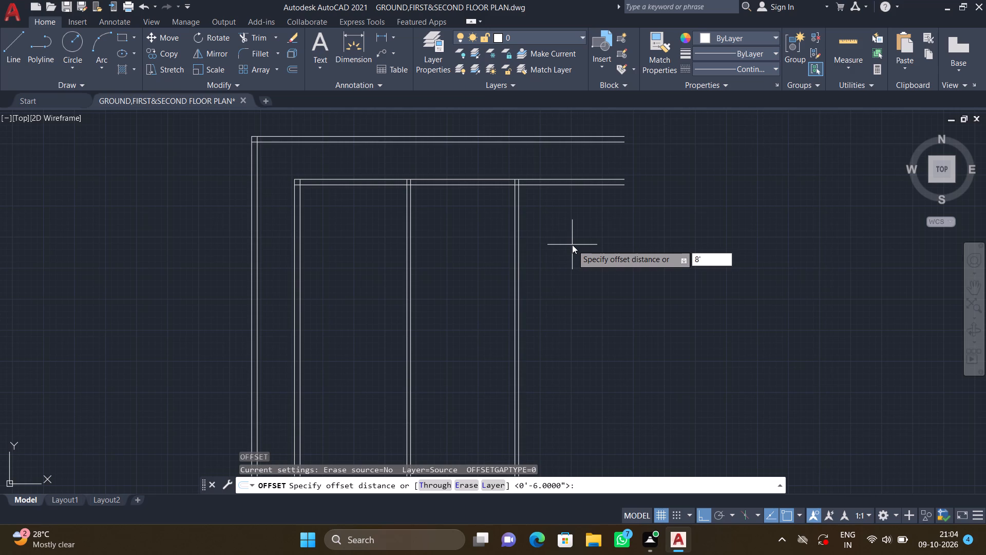
{"action": "type", "text": "7\""}
{"action": "key", "text": "Return"}
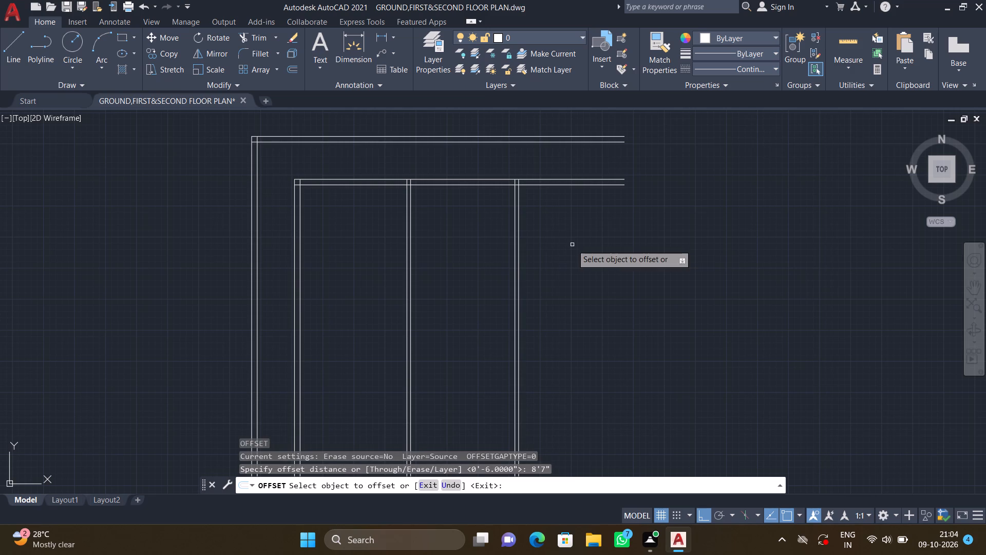
{"action": "double_click", "coordinate": [518, 250]}
{"action": "left_click", "coordinate": [612, 245]}
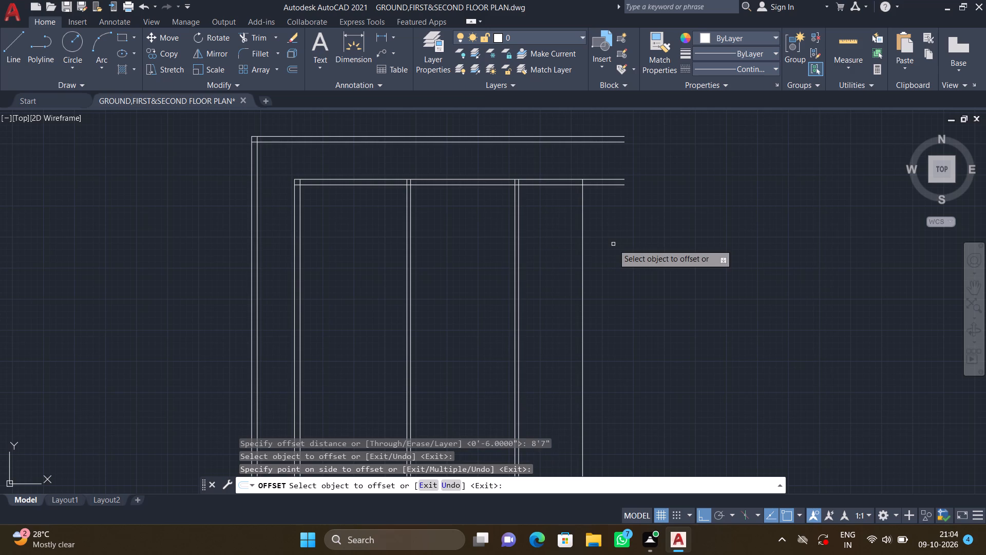
{"action": "key", "text": "Return"}
Offset the easternmost vertical line 9" east to form the building's east wall thickness.
{"action": "key", "text": "o"}
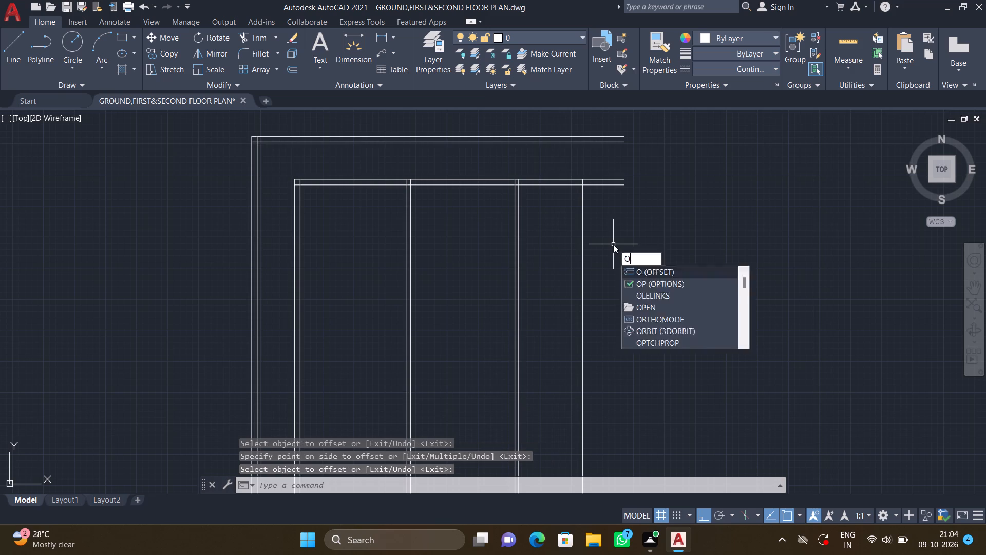
{"action": "key", "text": "Return"}
{"action": "type", "text": "9\""}
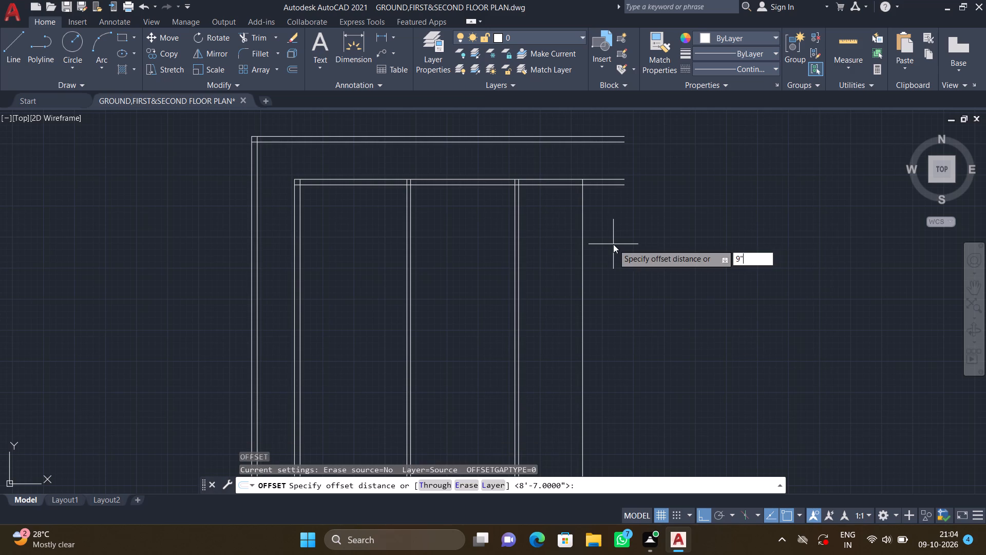
{"action": "key", "text": "Return"}
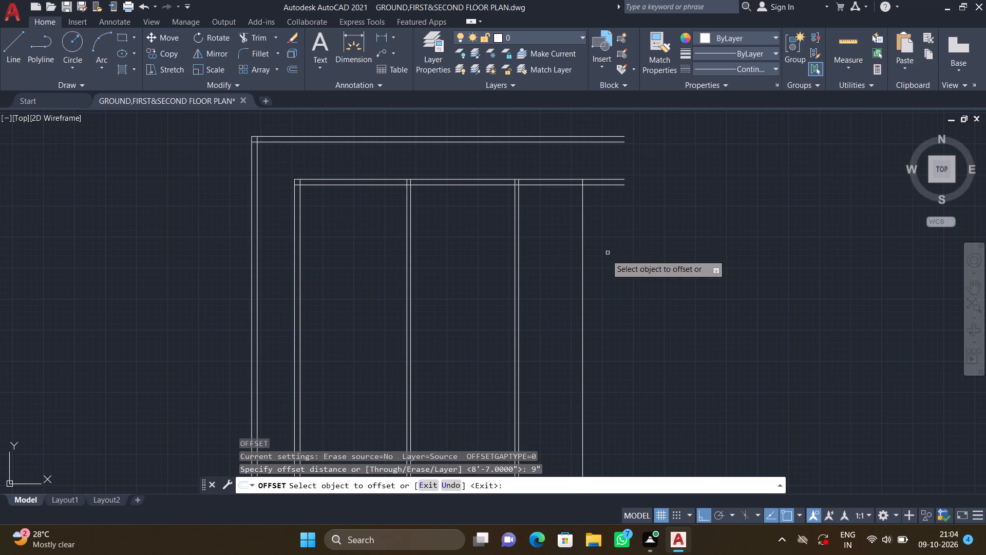
{"action": "left_click", "coordinate": [583, 253]}
{"action": "left_click", "coordinate": [606, 245]}
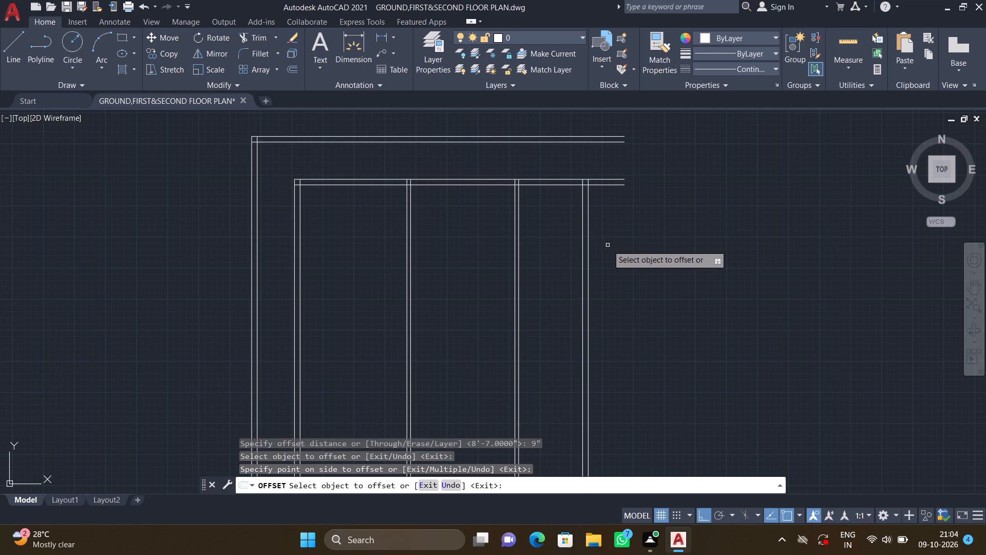
{"action": "key", "text": "Return"}
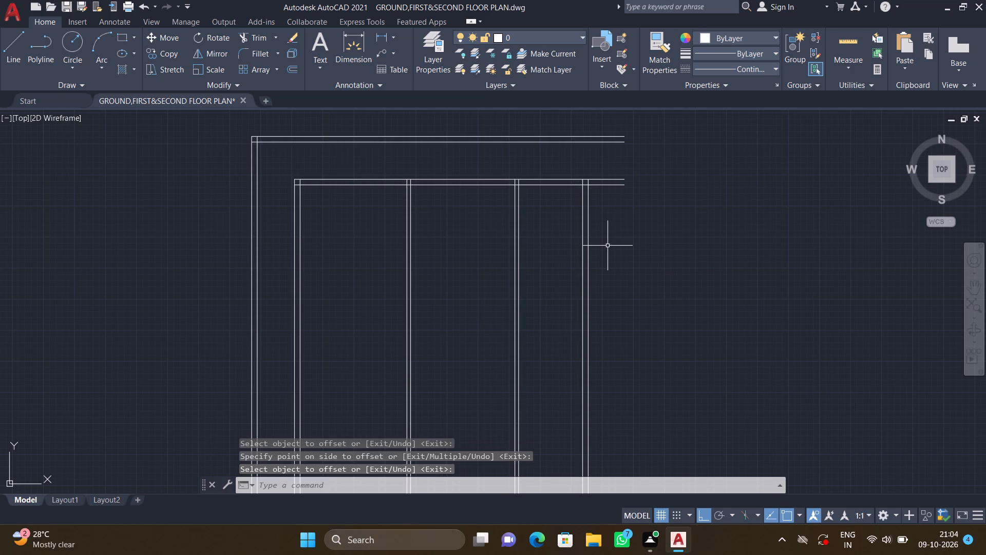
Trim the two inner horizontal wall lines where they project east beyond the new 9" wall.
{"action": "key", "text": "t"}
{"action": "key", "text": "r"}
{"action": "key", "text": "Return"}
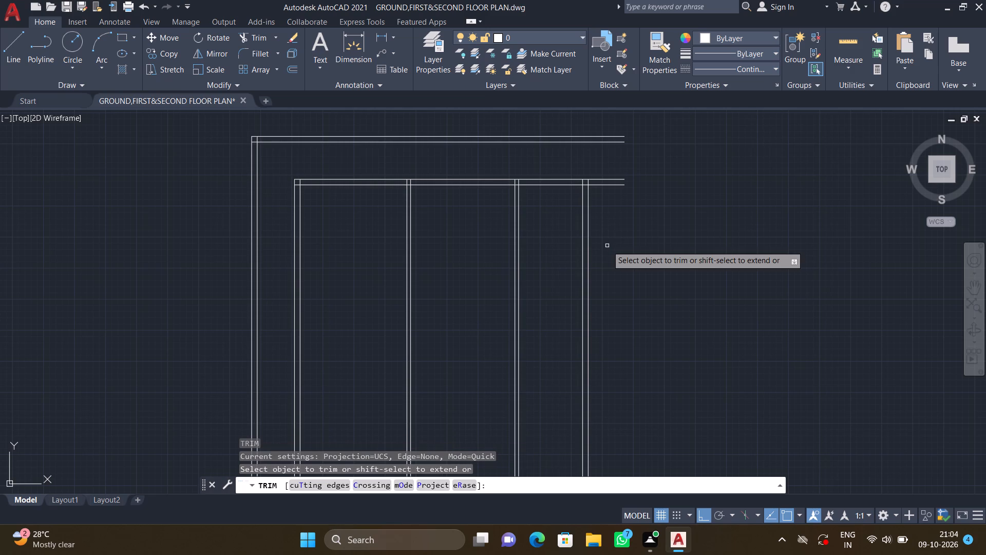
{"action": "left_click_drag", "start_coordinate": [602, 159], "coordinate": [613, 217]}
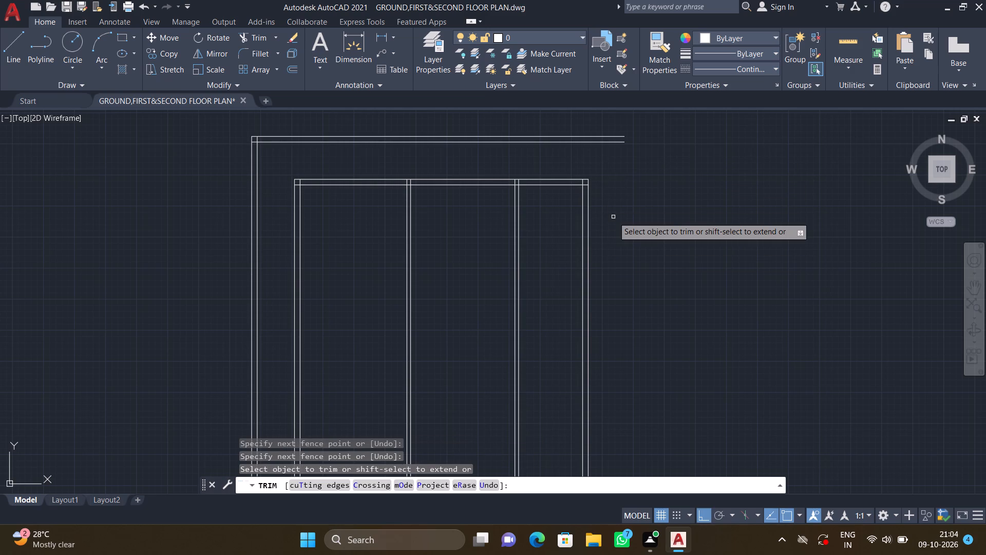
{"action": "key", "text": "Return"}
Offset the outer face of the building's east wall 5' further east.
{"action": "key", "text": "o"}
{"action": "key", "text": "Return"}
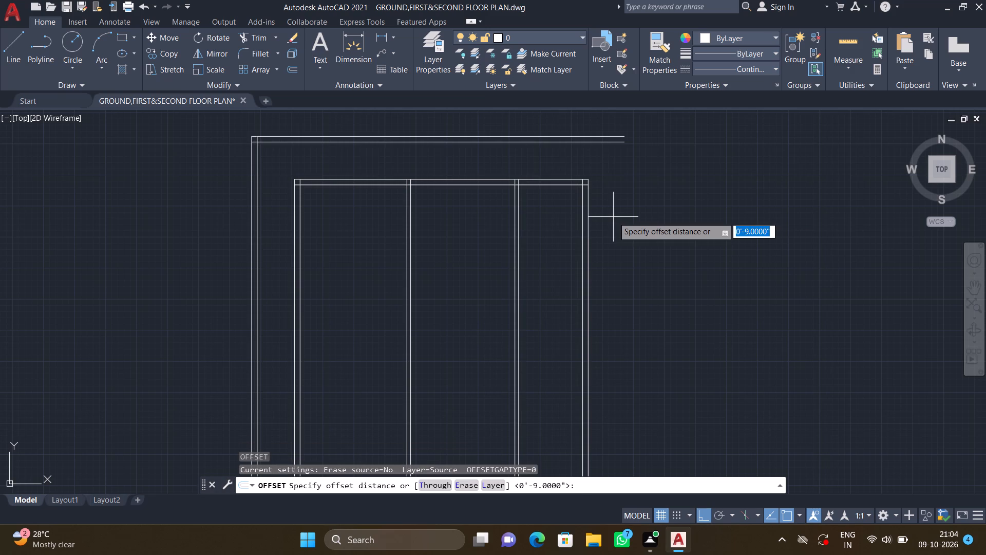
{"action": "type", "text": "5'"}
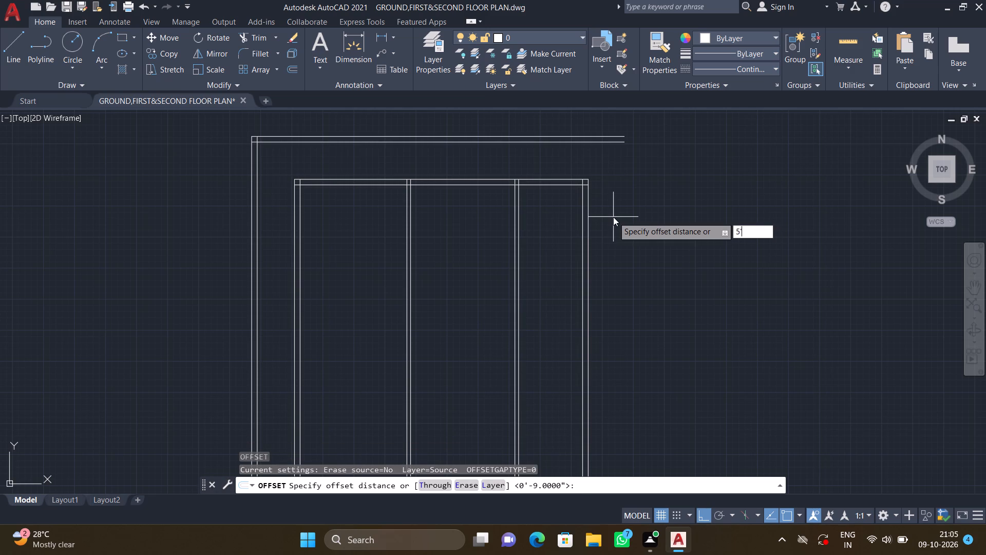
{"action": "key", "text": "Return"}
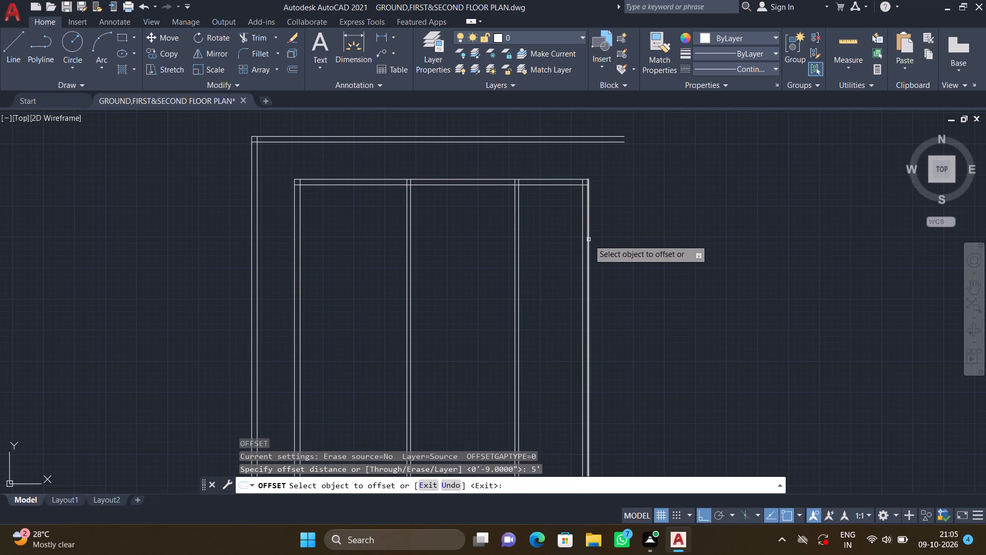
{"action": "left_click", "coordinate": [589, 239]}
{"action": "left_click", "coordinate": [659, 223]}
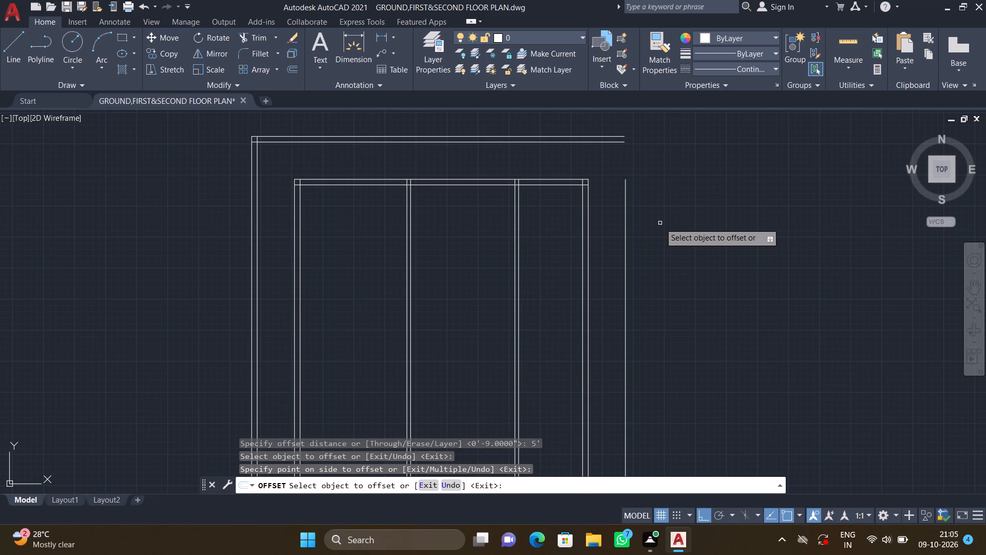
{"action": "key", "text": "Return"}
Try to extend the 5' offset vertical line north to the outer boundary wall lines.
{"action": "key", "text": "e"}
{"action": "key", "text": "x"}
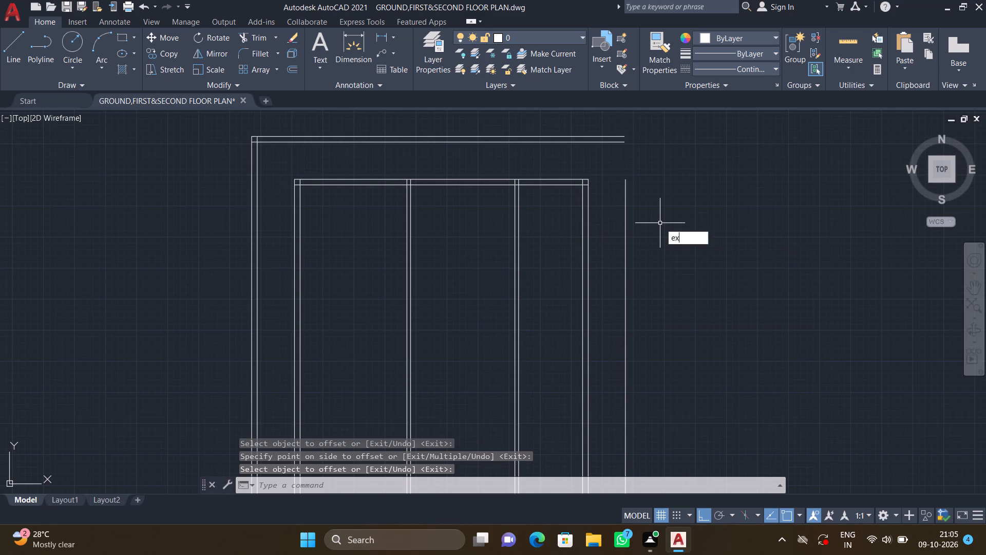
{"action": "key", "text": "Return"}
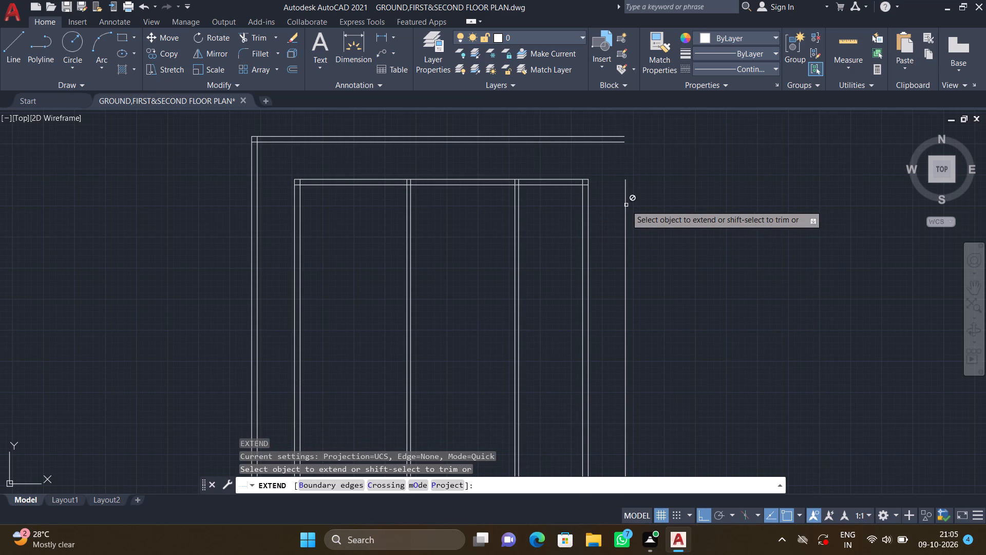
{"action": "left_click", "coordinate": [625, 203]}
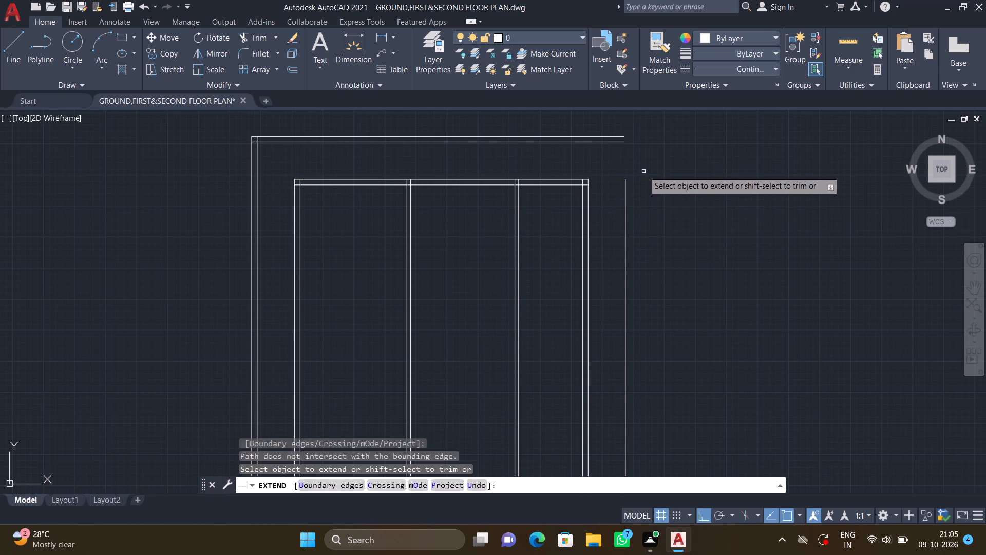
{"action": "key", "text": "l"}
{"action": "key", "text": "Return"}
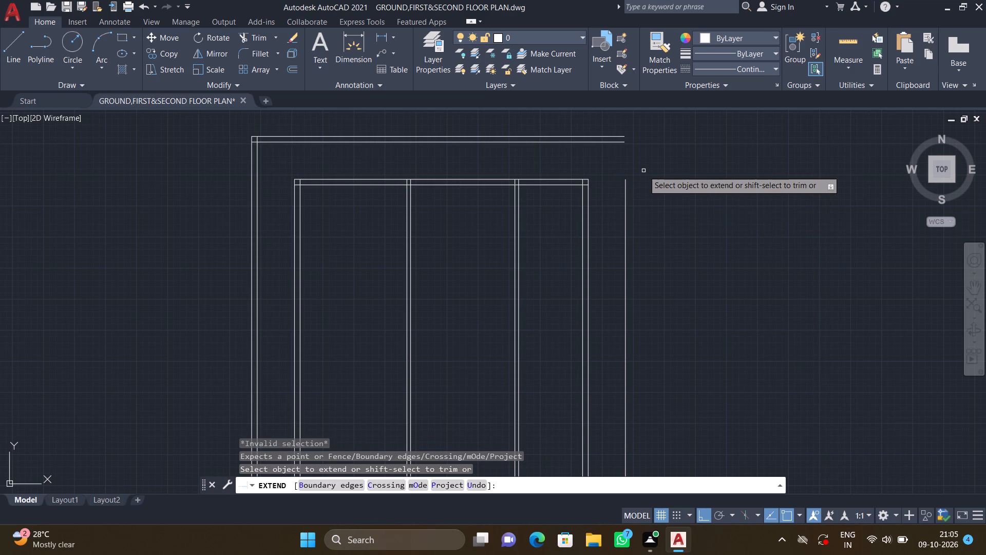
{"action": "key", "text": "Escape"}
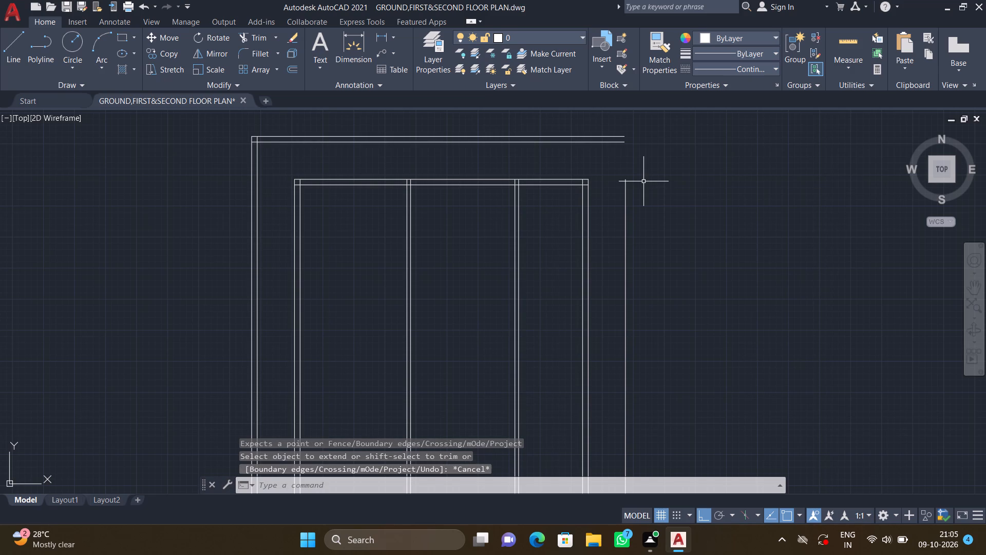
Draw a line from the top of the 5' offset vertical 5'-9" north, continuing west to the outermost boundary line's end.
{"action": "key", "text": "l"}
{"action": "key", "text": "Return"}
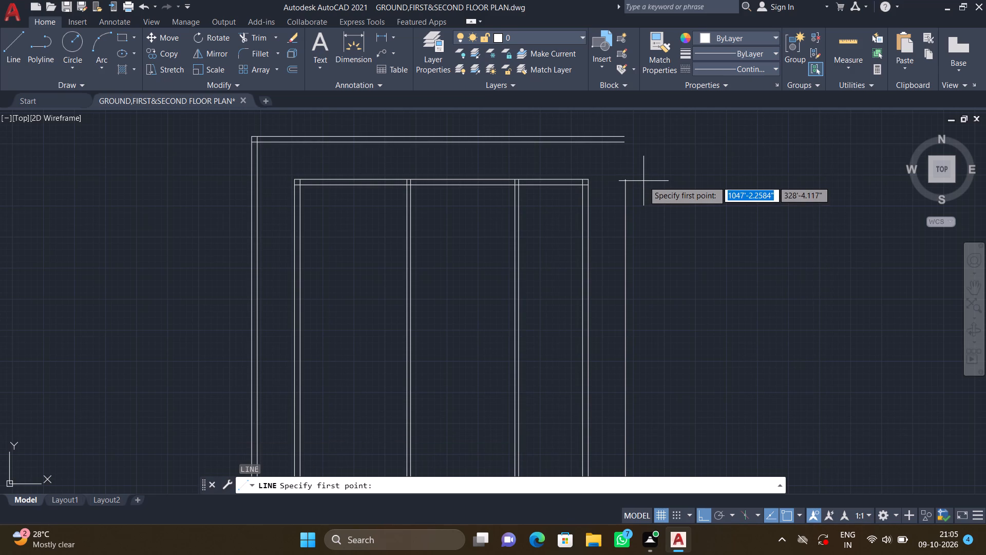
{"action": "middle_click_drag", "start_coordinate": [639, 205], "coordinate": [631, 258]}
{"action": "left_click", "coordinate": [620, 233]}
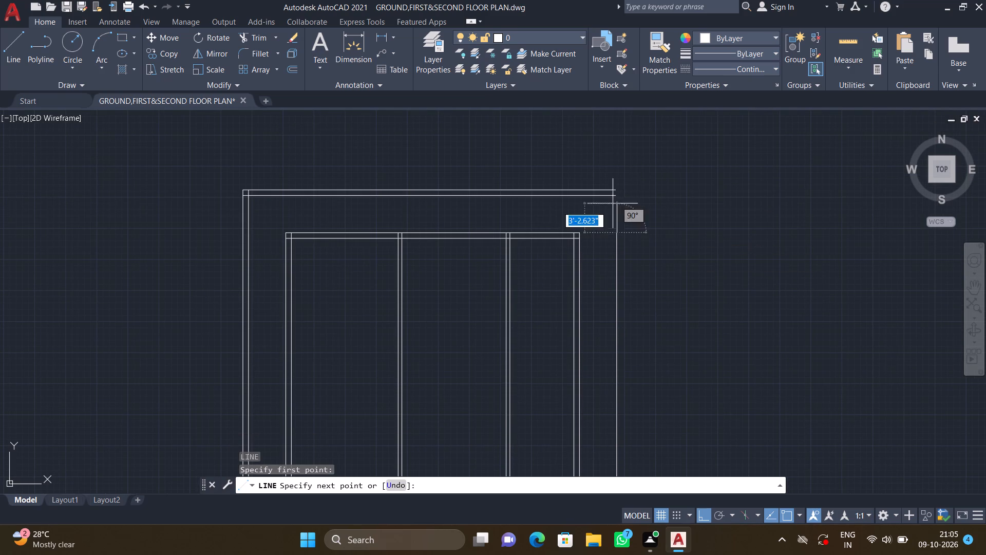
{"action": "scroll", "coordinate": [612, 192], "scroll_direction": "up", "scroll_amount": 5}
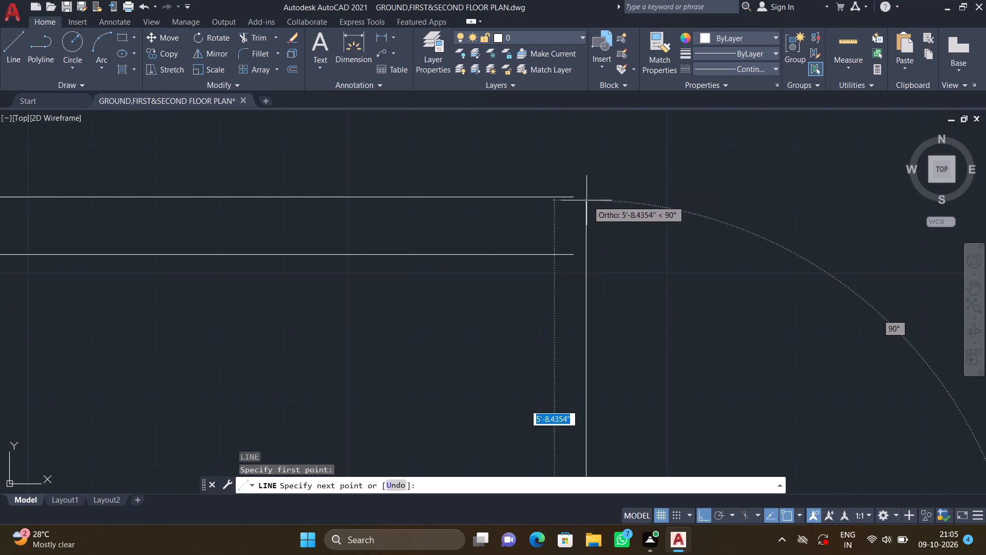
{"action": "scroll", "coordinate": [580, 197], "scroll_direction": "up", "scroll_amount": 3}
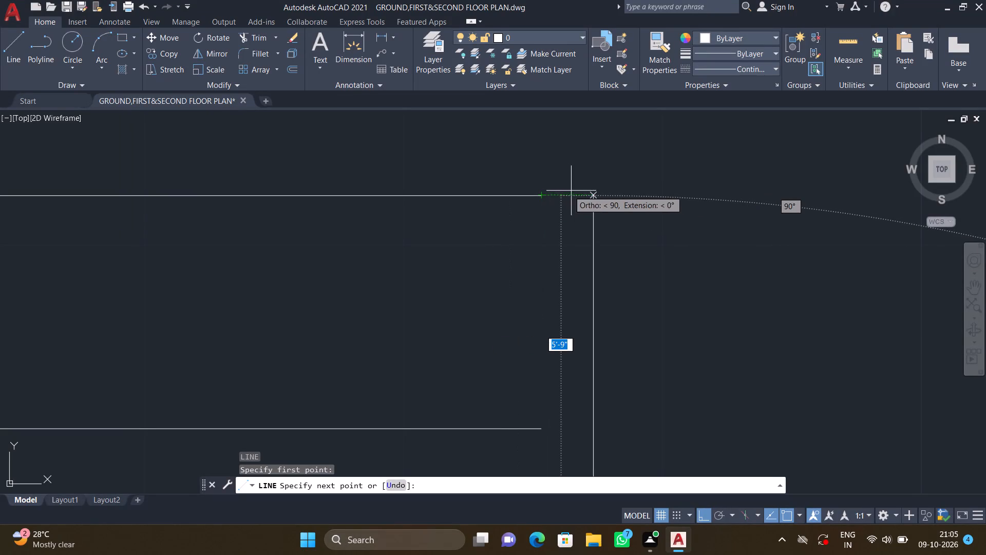
{"action": "left_click", "coordinate": [593, 195]}
{"action": "scroll", "coordinate": [545, 199], "scroll_direction": "up", "scroll_amount": 2}
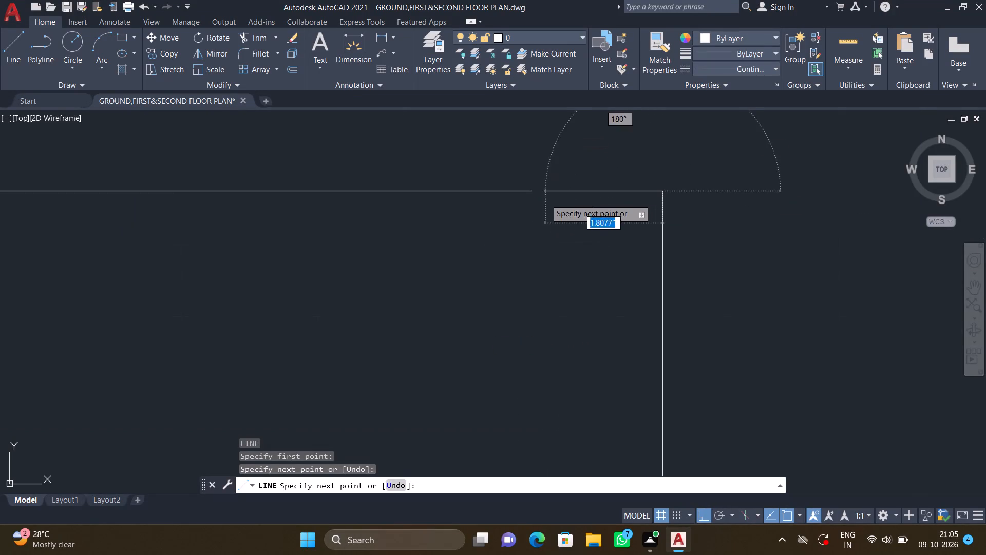
{"action": "left_click", "coordinate": [530, 192]}
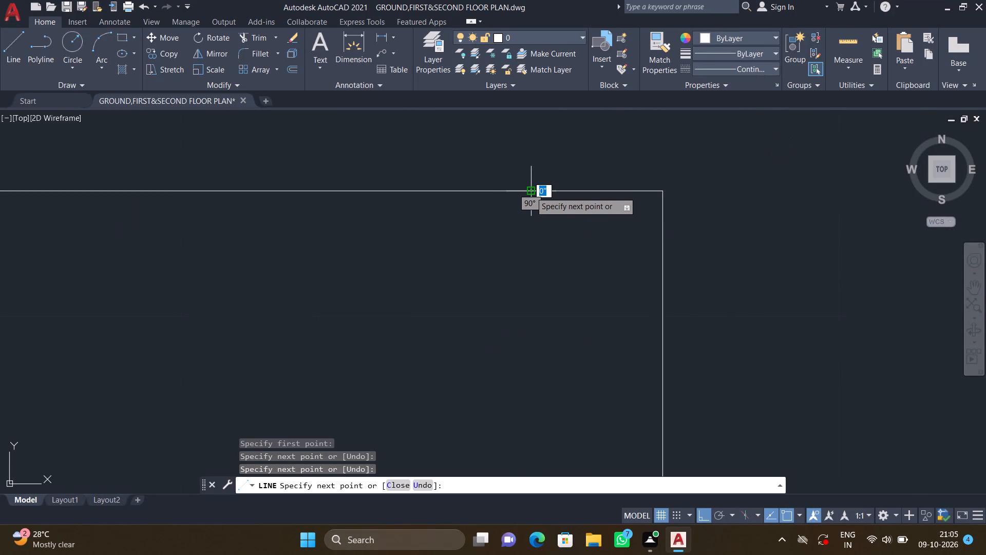
{"action": "key", "text": "Return"}
Delete the 5'-9" vertical connecting line at the boundary's northeast corner.
{"action": "scroll", "coordinate": [527, 202], "scroll_direction": "down", "scroll_amount": 4}
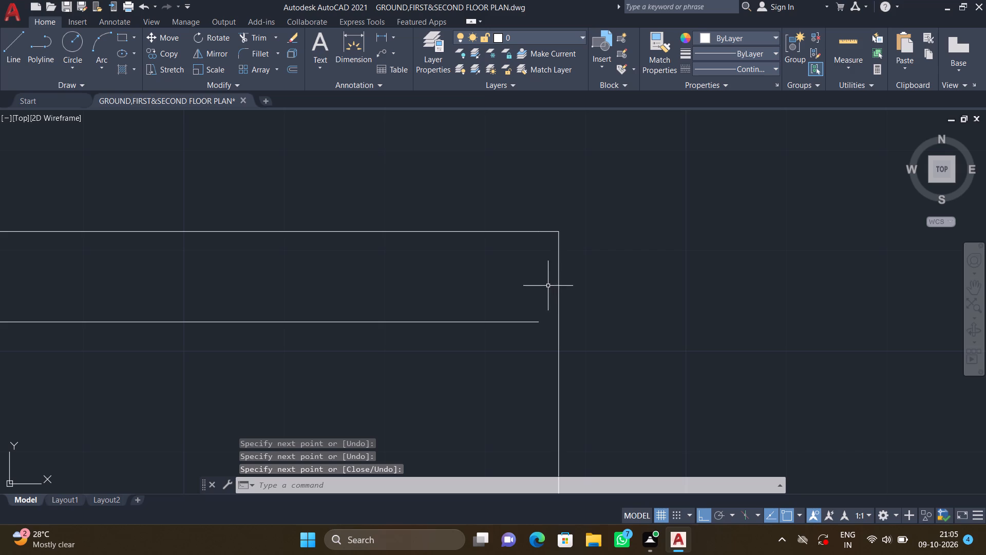
{"action": "left_click", "coordinate": [558, 298]}
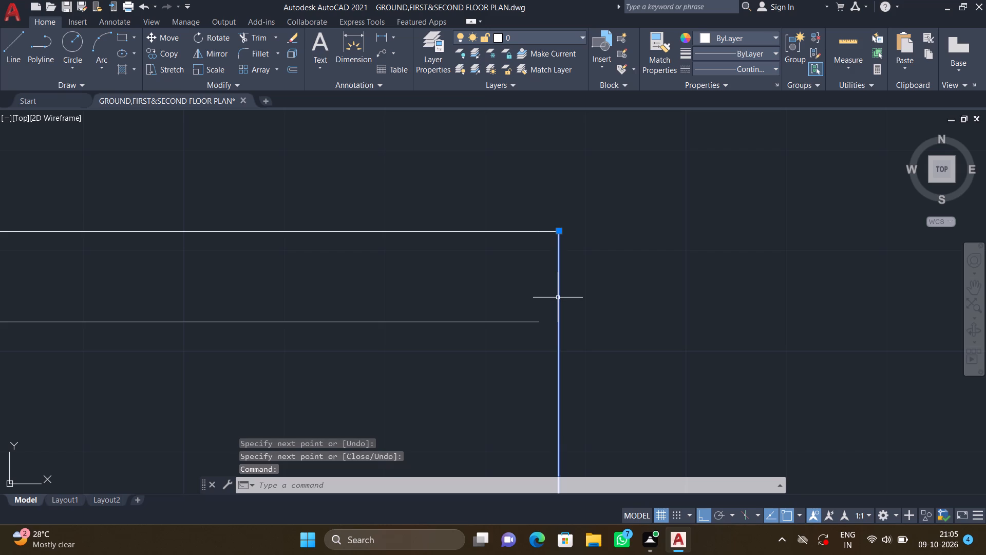
{"action": "key", "text": "Delete"}
Extend the 5' offset vertical north to the outermost boundary line, and the inner north boundary line east to that vertical.
{"action": "scroll", "coordinate": [558, 321], "scroll_direction": "down", "scroll_amount": 1}
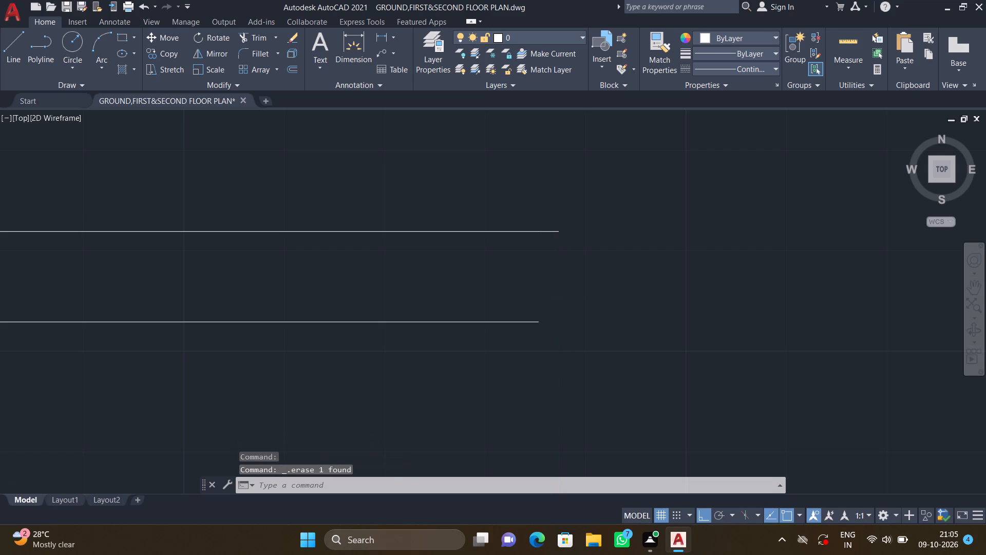
{"action": "scroll", "coordinate": [558, 322], "scroll_direction": "down", "scroll_amount": 2}
{"action": "middle_click_drag", "start_coordinate": [567, 395], "coordinate": [533, 267]}
{"action": "scroll", "coordinate": [533, 265], "scroll_direction": "down", "scroll_amount": 1}
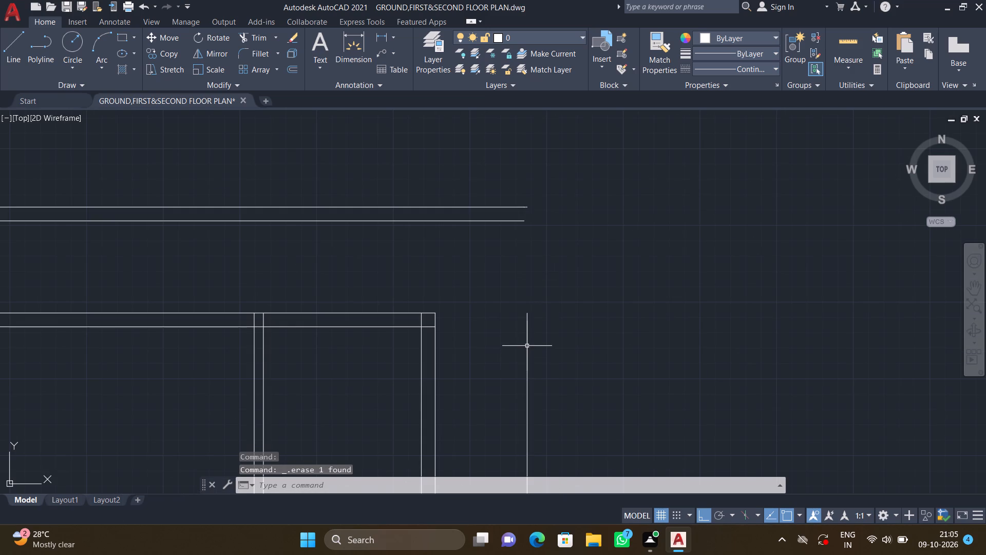
{"action": "scroll", "coordinate": [529, 334], "scroll_direction": "up", "scroll_amount": 3}
{"action": "scroll", "coordinate": [529, 335], "scroll_direction": "down", "scroll_amount": 3}
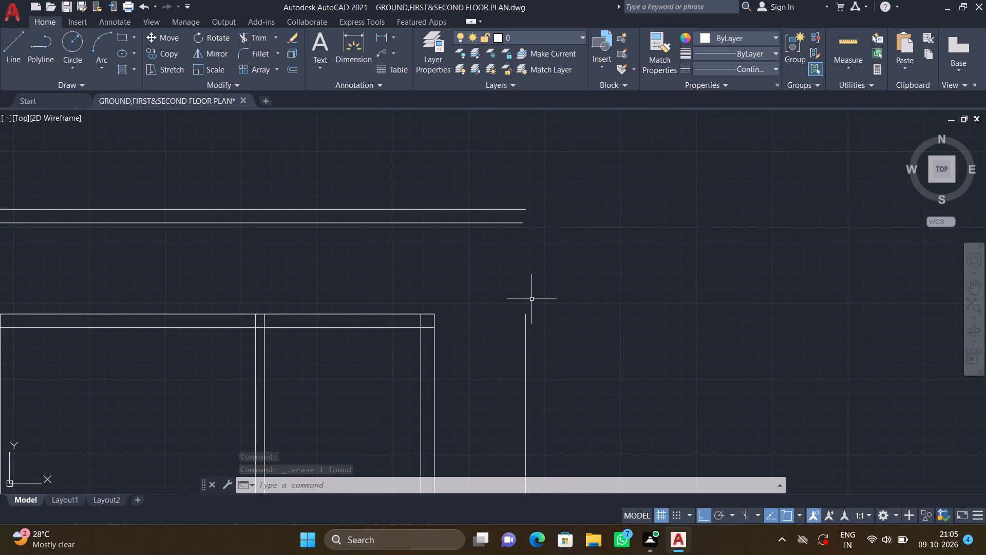
{"action": "key", "text": "e"}
{"action": "key", "text": "x"}
{"action": "key", "text": "Return"}
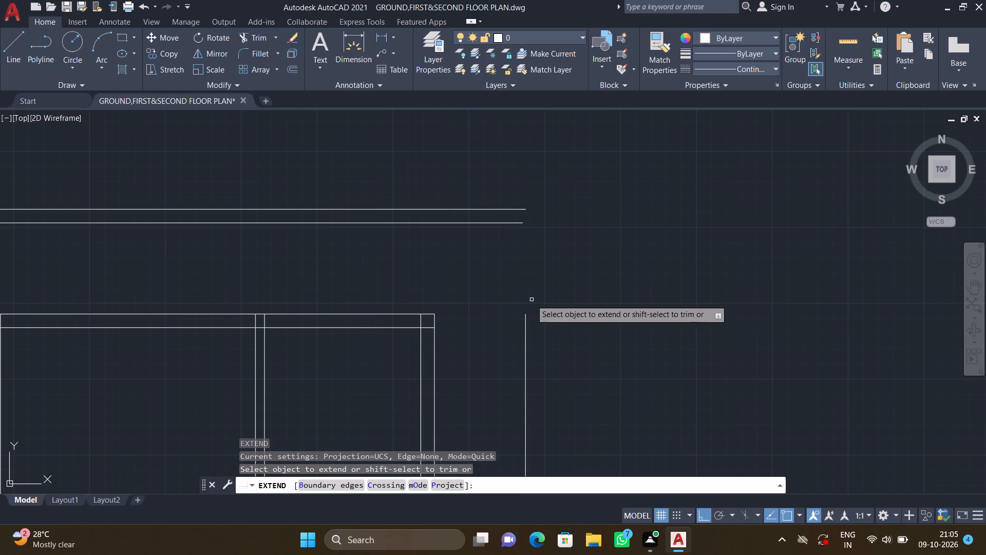
{"action": "left_click", "coordinate": [525, 324]}
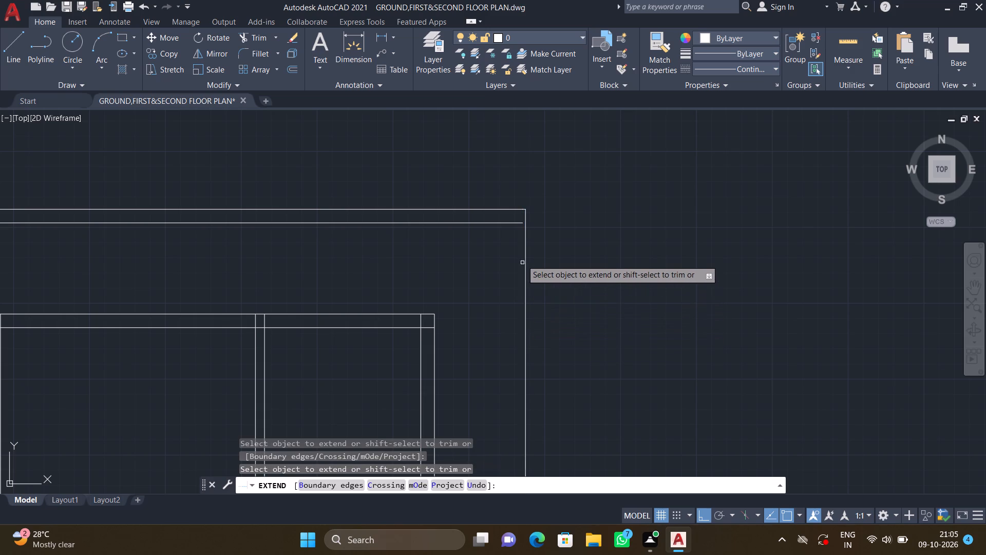
{"action": "scroll", "coordinate": [515, 228], "scroll_direction": "up", "scroll_amount": 2}
{"action": "left_click", "coordinate": [521, 215]}
{"action": "scroll", "coordinate": [531, 249], "scroll_direction": "down", "scroll_amount": 3}
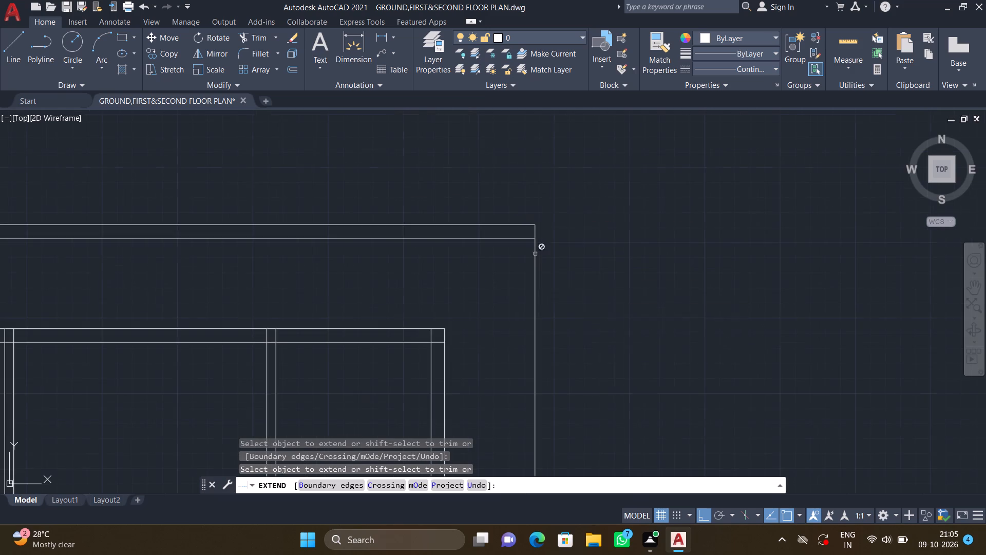
{"action": "middle_click_drag", "start_coordinate": [557, 402], "coordinate": [540, 356]}
{"action": "scroll", "coordinate": [549, 388], "scroll_direction": "down", "scroll_amount": 4}
{"action": "middle_click_drag", "start_coordinate": [559, 471], "coordinate": [496, 327]}
{"action": "scroll", "coordinate": [495, 324], "scroll_direction": "down", "scroll_amount": 2}
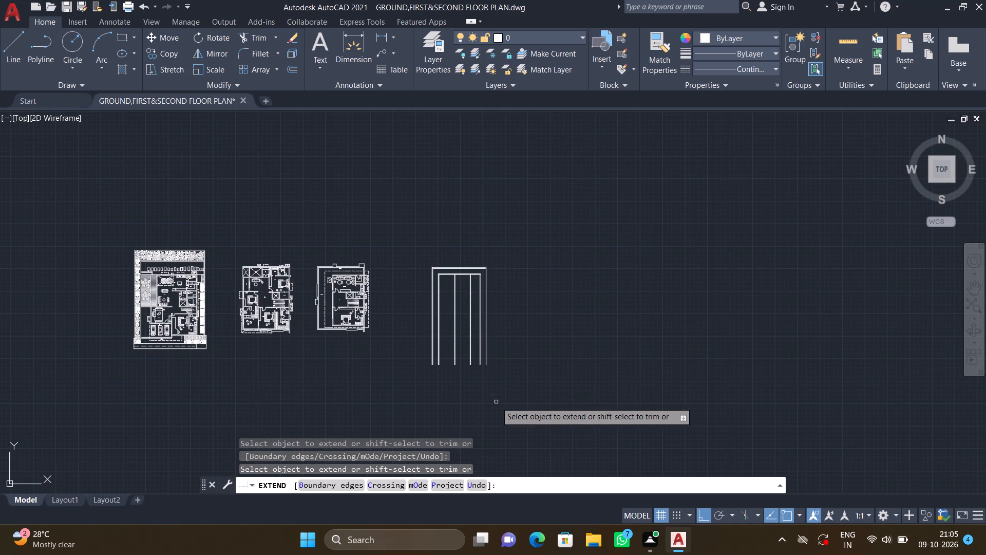
{"action": "scroll", "coordinate": [495, 388], "scroll_direction": "up", "scroll_amount": 2}
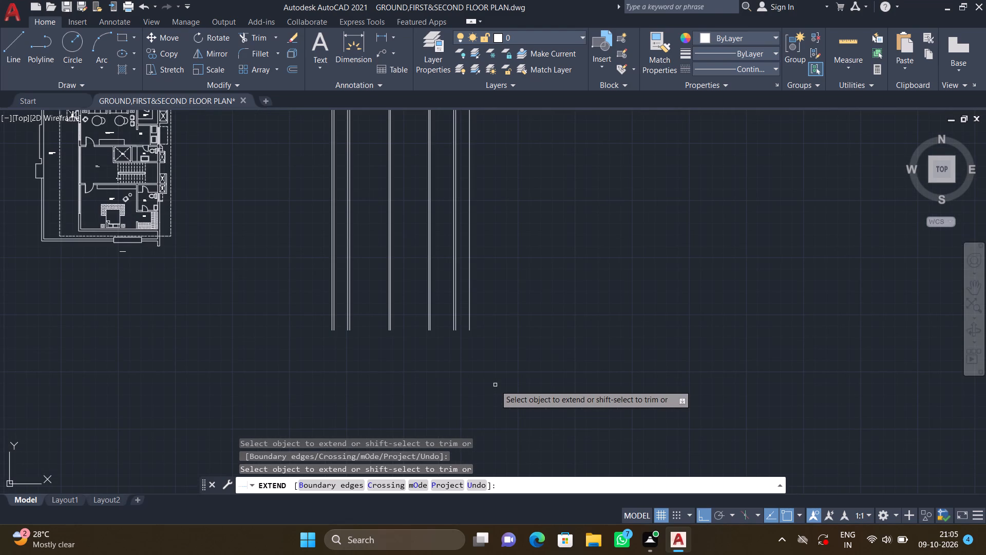
{"action": "key", "text": "Return"}
Offset the east boundary line 9" east to form the boundary wall thickness.
{"action": "scroll", "coordinate": [444, 364], "scroll_direction": "down", "scroll_amount": 2}
{"action": "middle_click_drag", "start_coordinate": [424, 282], "coordinate": [419, 308]}
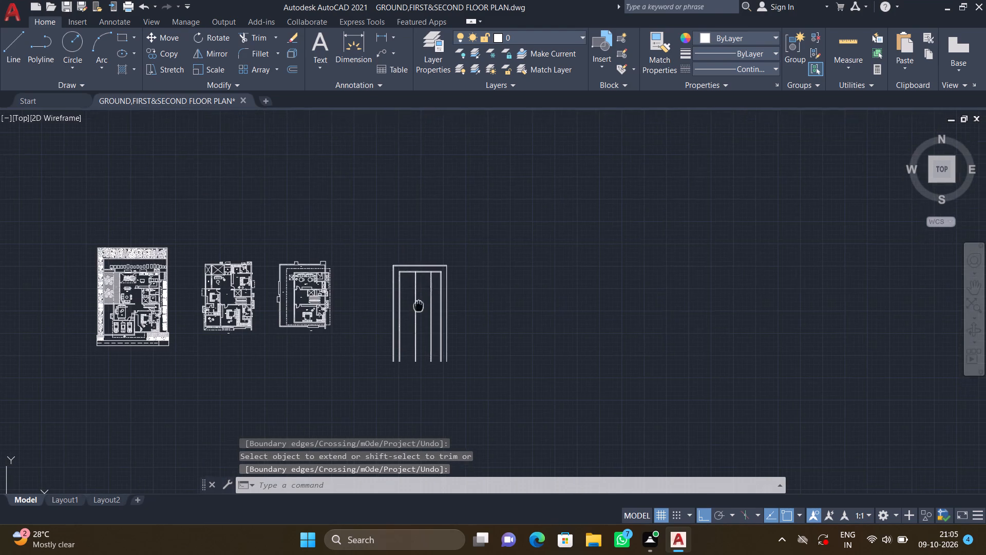
{"action": "scroll", "coordinate": [439, 282], "scroll_direction": "up", "scroll_amount": 3}
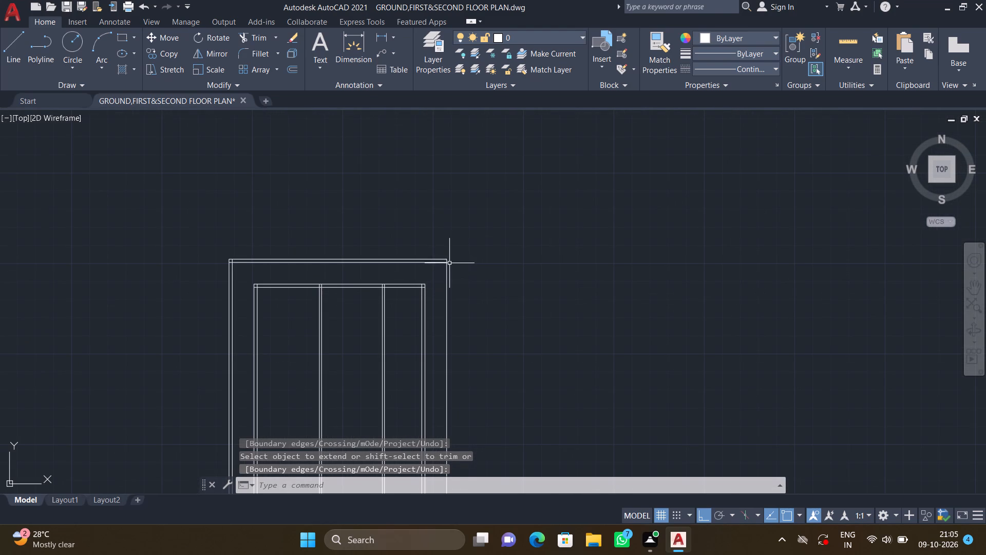
{"action": "scroll", "coordinate": [449, 263], "scroll_direction": "up", "scroll_amount": 2}
{"action": "key", "text": "o"}
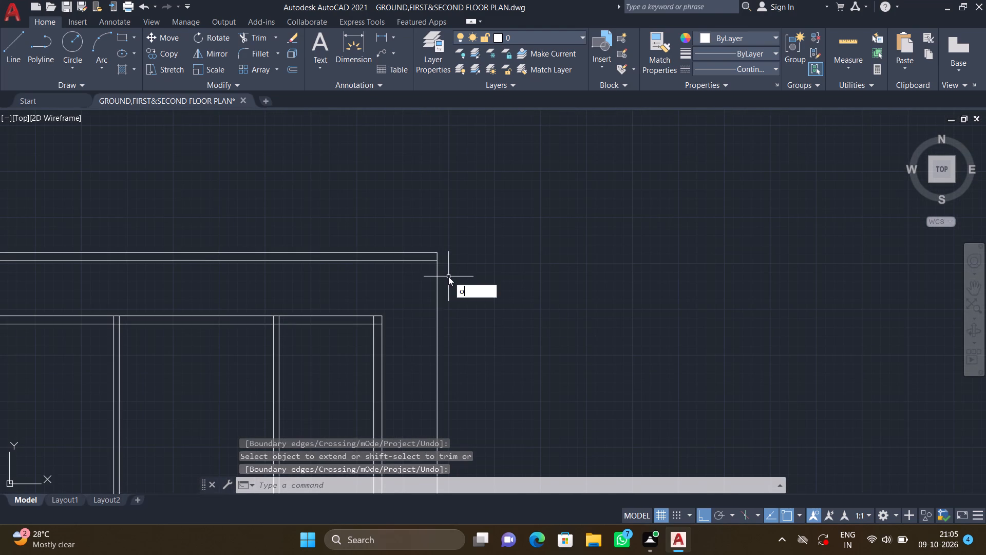
{"action": "key", "text": "Return"}
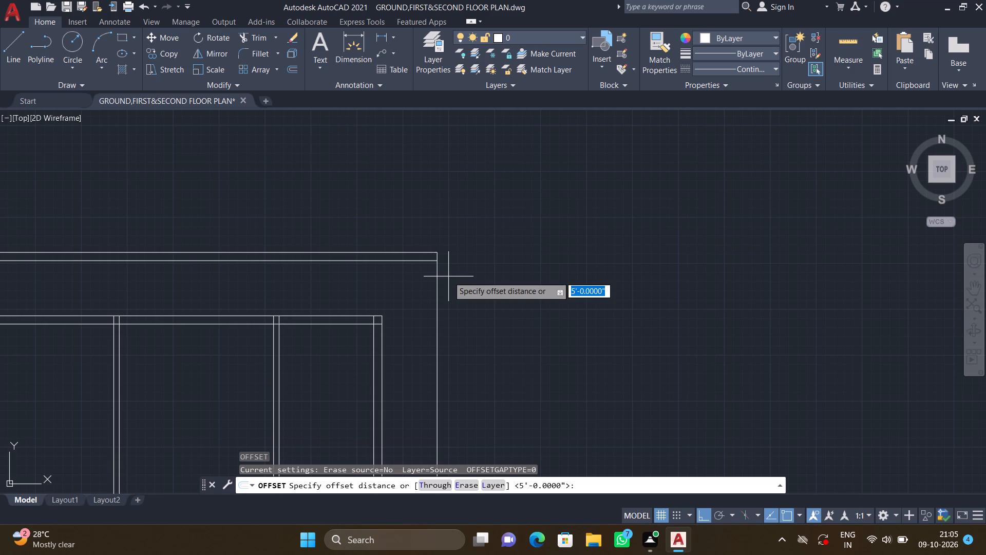
{"action": "type", "text": "9\""}
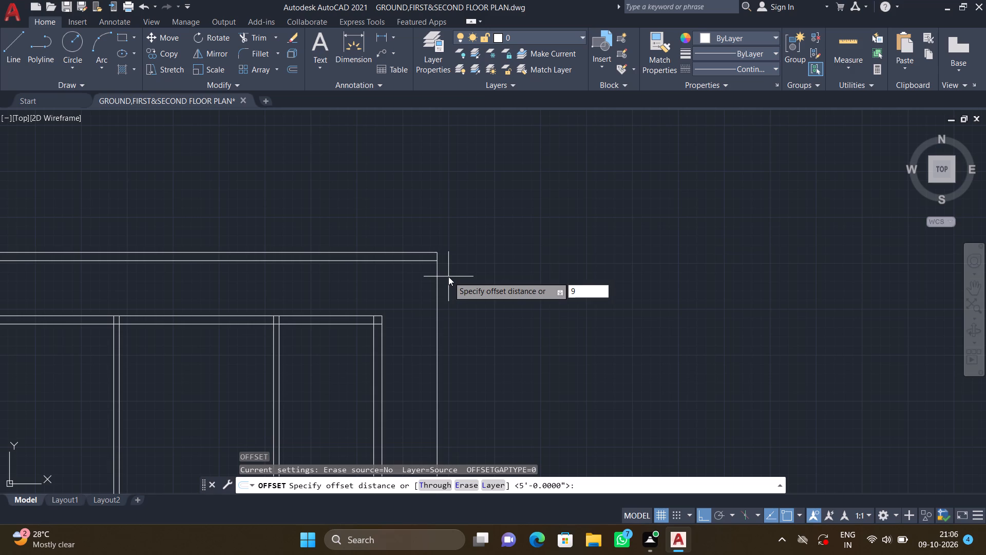
{"action": "key", "text": "Return"}
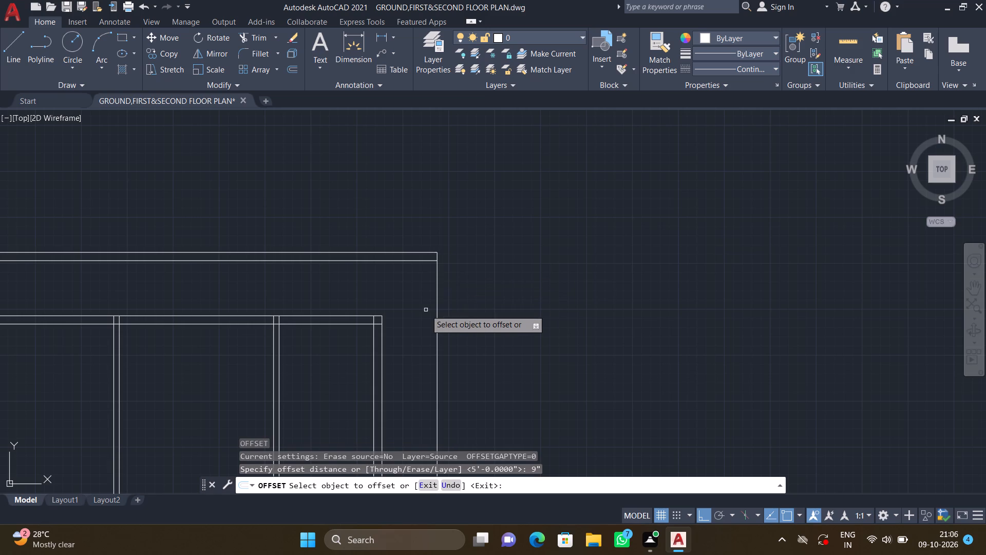
{"action": "left_click", "coordinate": [438, 311]}
{"action": "left_click", "coordinate": [476, 300]}
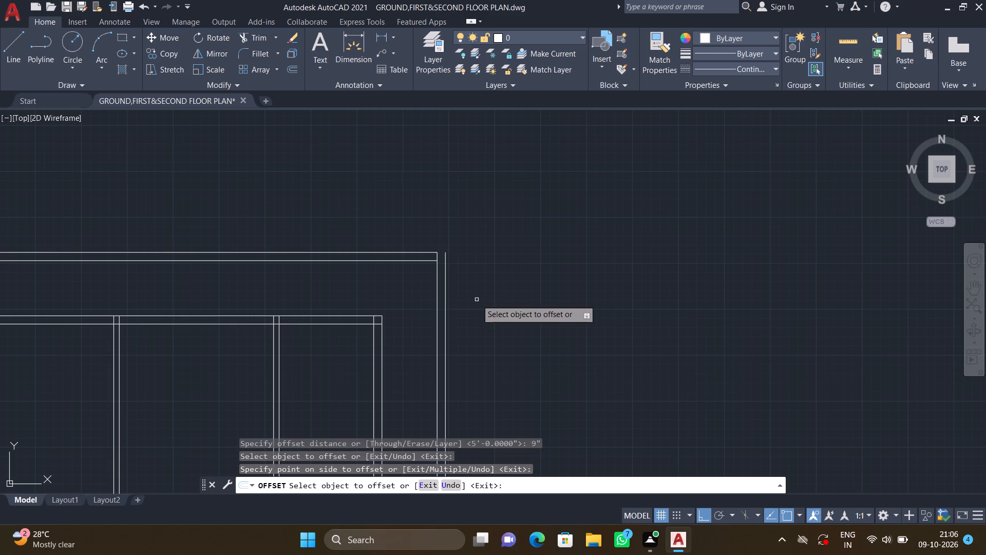
{"action": "key", "text": "Return"}
Extend both north boundary wall lines east to the outer face of the new 9" east boundary wall.
{"action": "type", "text": "ex"}
{"action": "key", "text": "Return"}
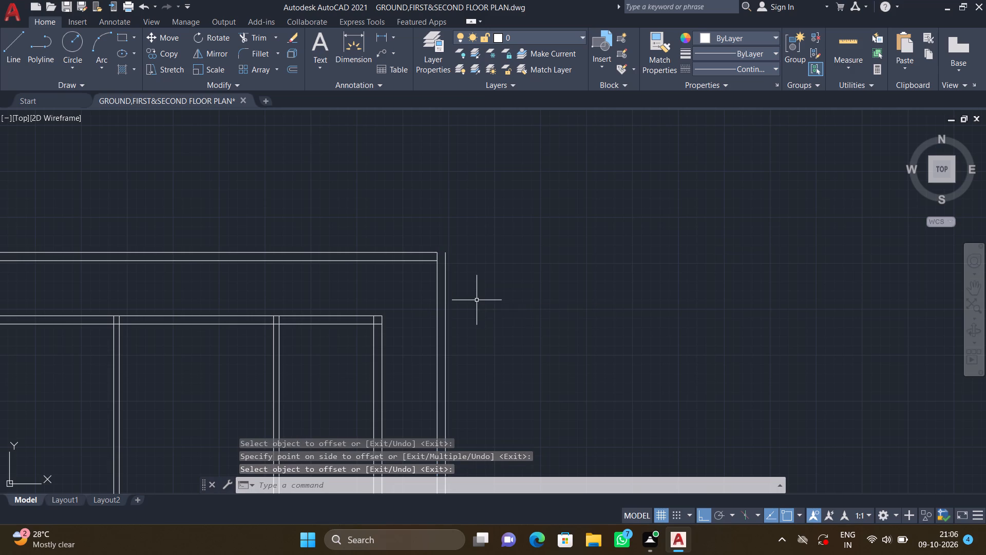
{"action": "left_click", "coordinate": [421, 252]}
{"action": "left_click", "coordinate": [428, 253]}
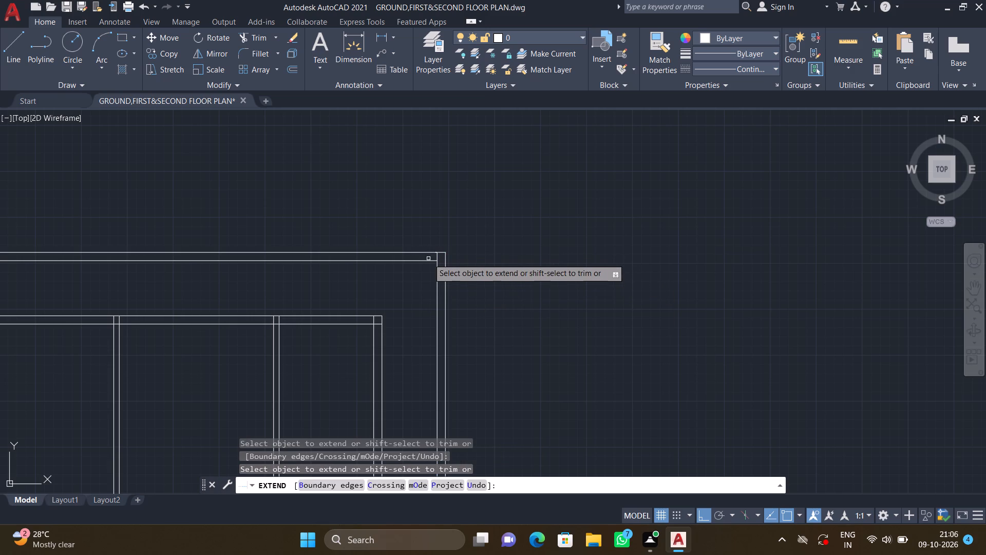
{"action": "left_click", "coordinate": [430, 261]}
{"action": "key", "text": "Return"}
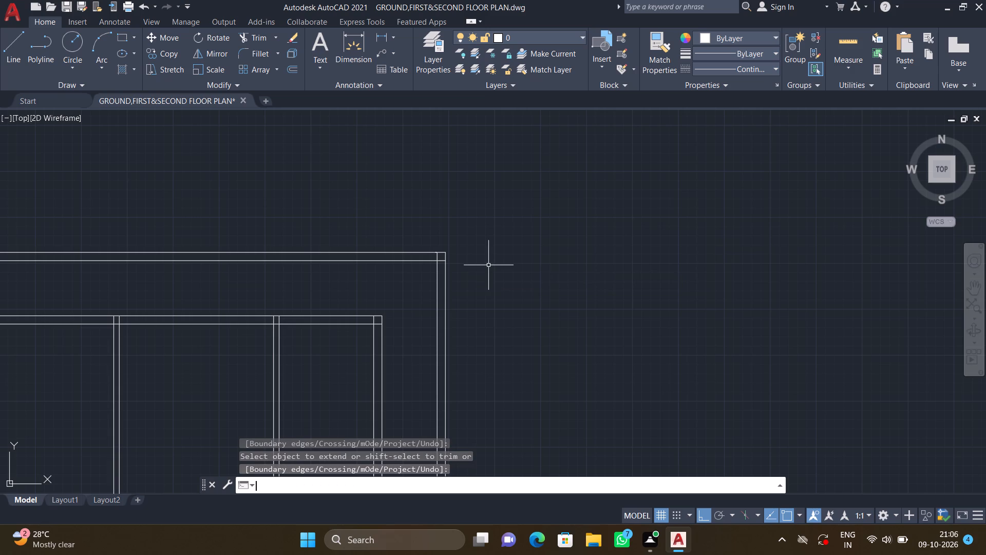
Offset the inner face of the building's north wall 16'4" south to place a horizontal partition line.
{"action": "scroll", "coordinate": [485, 279], "scroll_direction": "down", "scroll_amount": 4}
{"action": "middle_click_drag", "start_coordinate": [442, 302], "coordinate": [456, 231]}
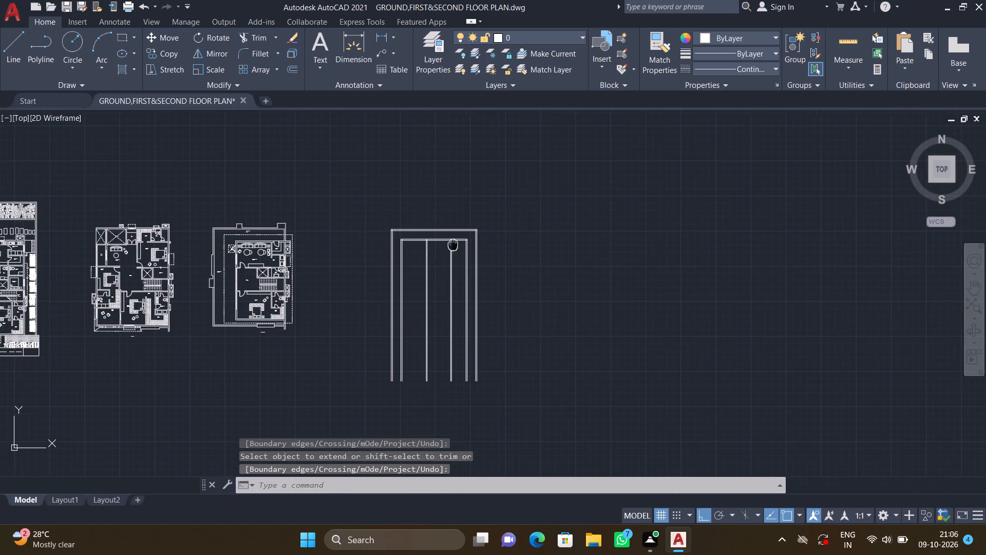
{"action": "middle_click_drag", "start_coordinate": [456, 231], "coordinate": [457, 231]}
{"action": "scroll", "coordinate": [432, 227], "scroll_direction": "up", "scroll_amount": 1}
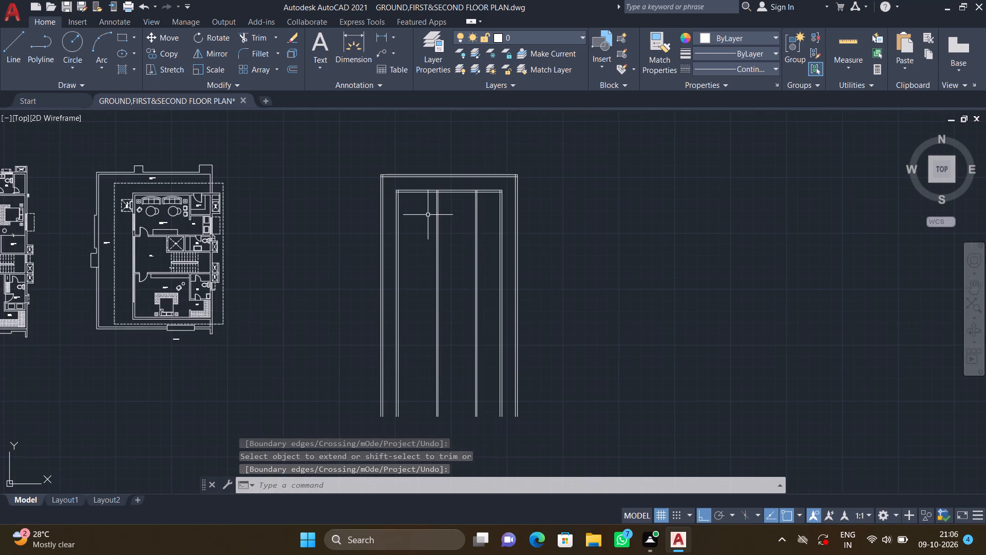
{"action": "scroll", "coordinate": [430, 216], "scroll_direction": "up", "scroll_amount": 1}
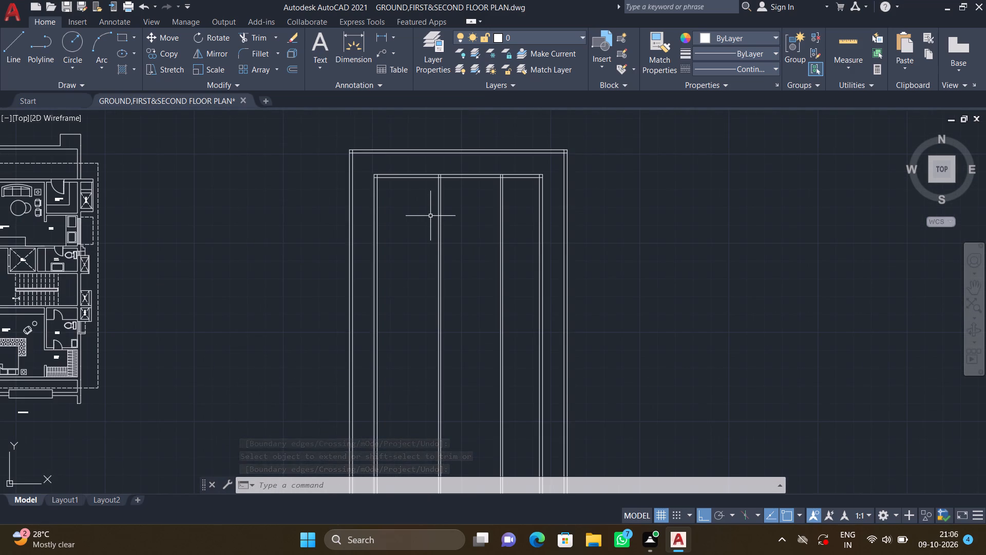
{"action": "key", "text": "o"}
{"action": "key", "text": "Return"}
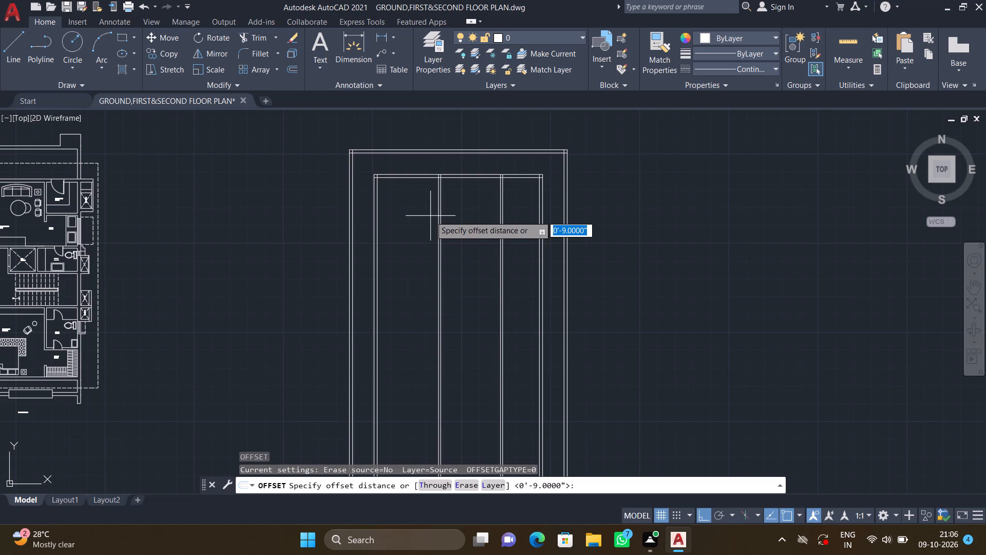
{"action": "type", "text": "16'"}
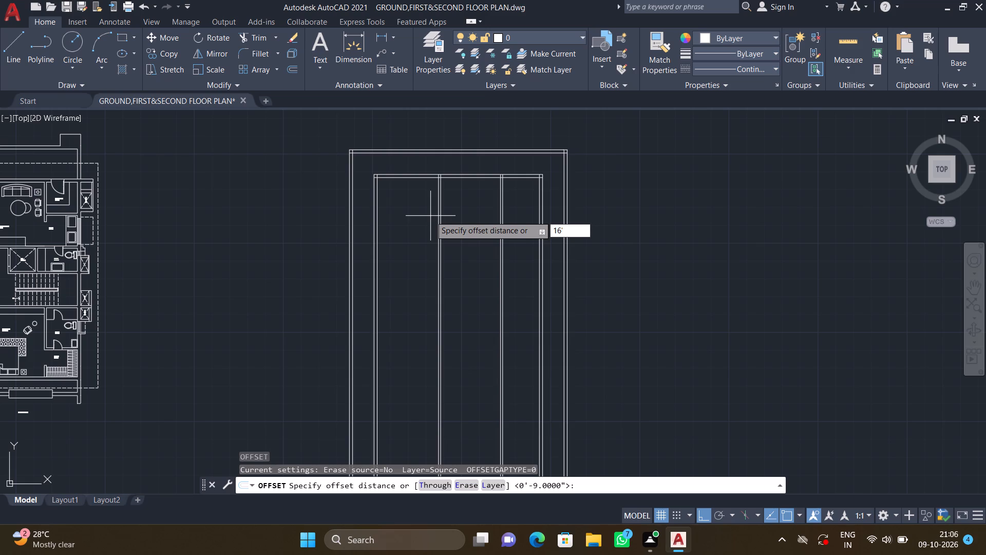
{"action": "type", "text": "4\""}
{"action": "key", "text": "Return"}
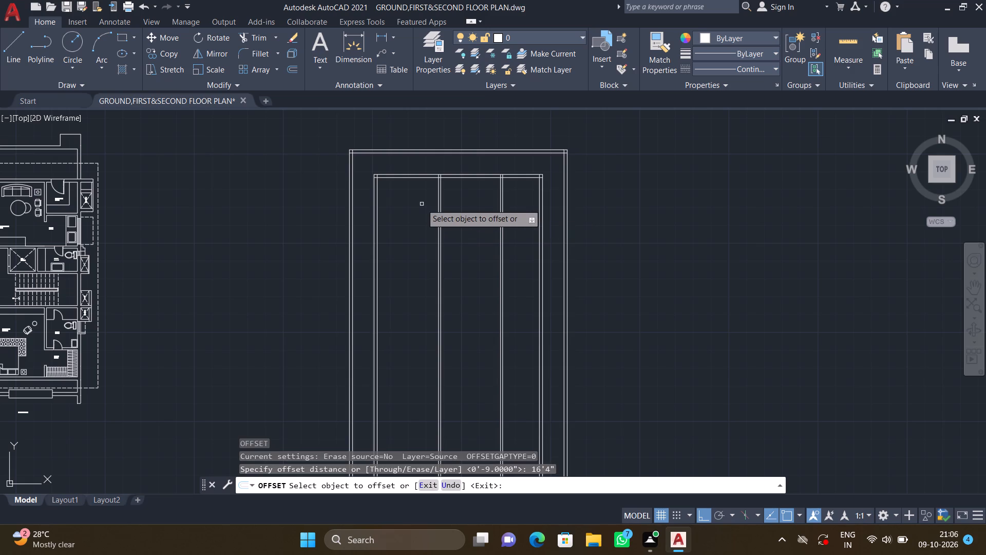
{"action": "scroll", "coordinate": [402, 181], "scroll_direction": "up", "scroll_amount": 1}
{"action": "left_click", "coordinate": [402, 175]}
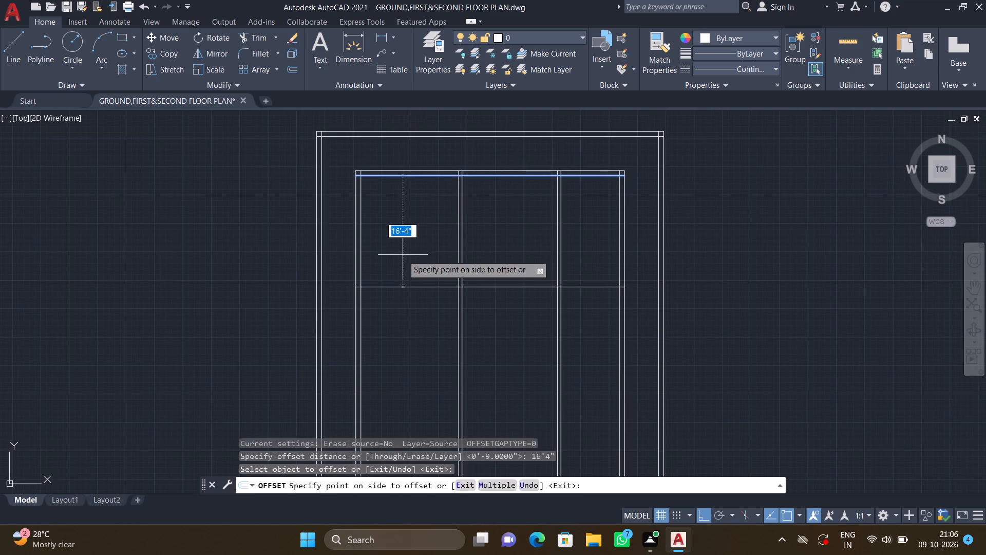
{"action": "left_click", "coordinate": [403, 255]}
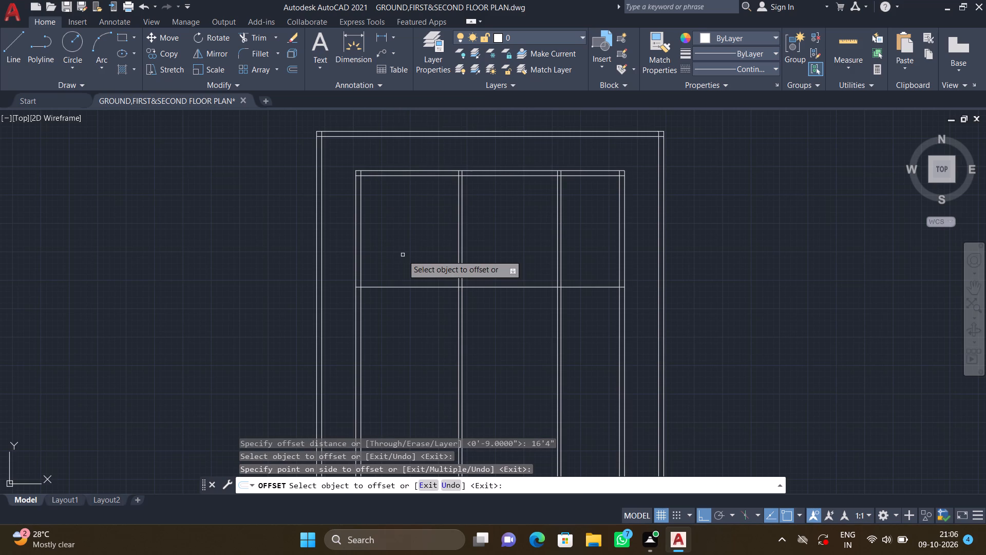
{"action": "key", "text": "Return"}
Trim the 16'4" horizontal partition line out of the middle and east bays, keeping only its part across the west bay.
{"action": "type", "text": "tr"}
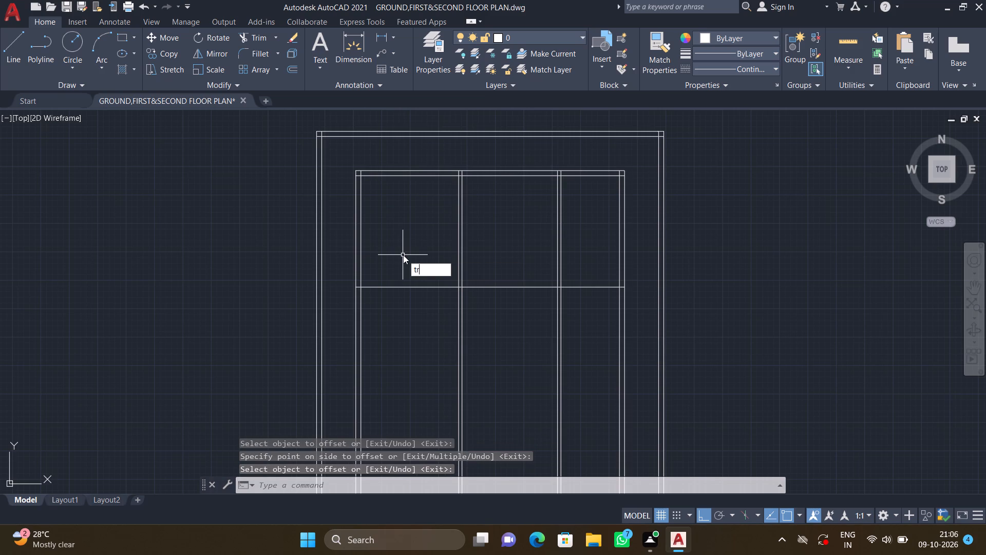
{"action": "key", "text": "Return"}
{"action": "left_click_drag", "start_coordinate": [497, 264], "coordinate": [497, 312]}
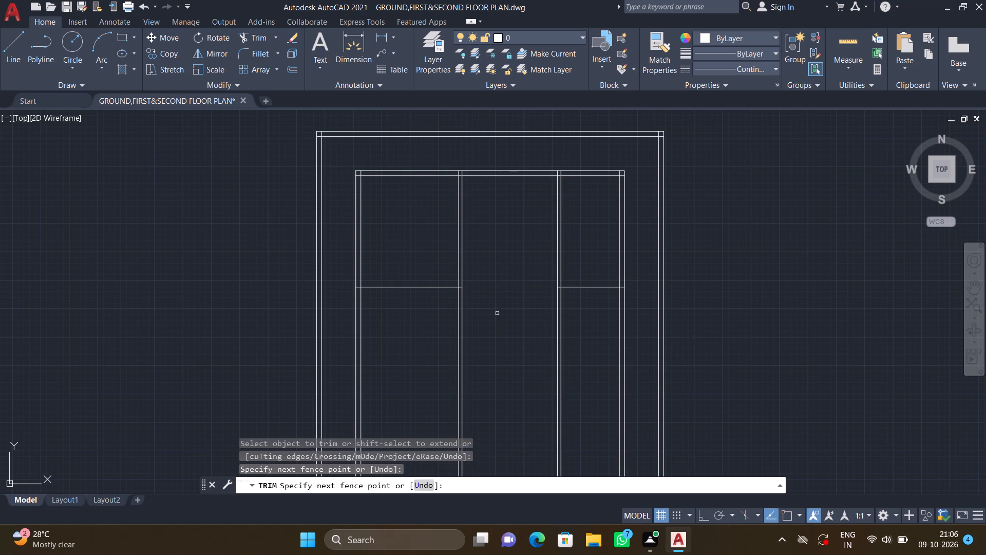
{"action": "middle_click_drag", "start_coordinate": [494, 300], "coordinate": [431, 293]}
{"action": "scroll", "coordinate": [521, 278], "scroll_direction": "up", "scroll_amount": 2}
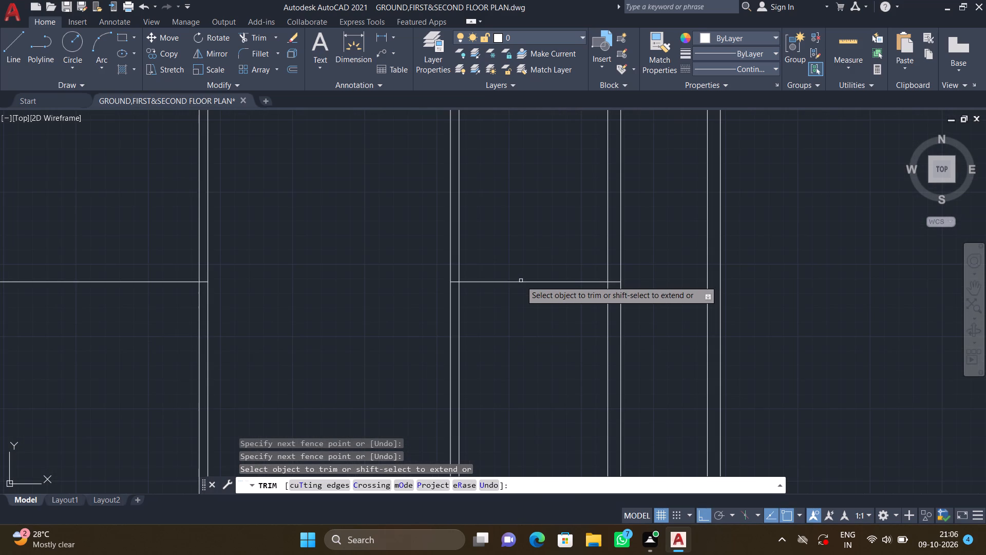
{"action": "left_click", "coordinate": [521, 281]}
{"action": "scroll", "coordinate": [456, 285], "scroll_direction": "up", "scroll_amount": 2}
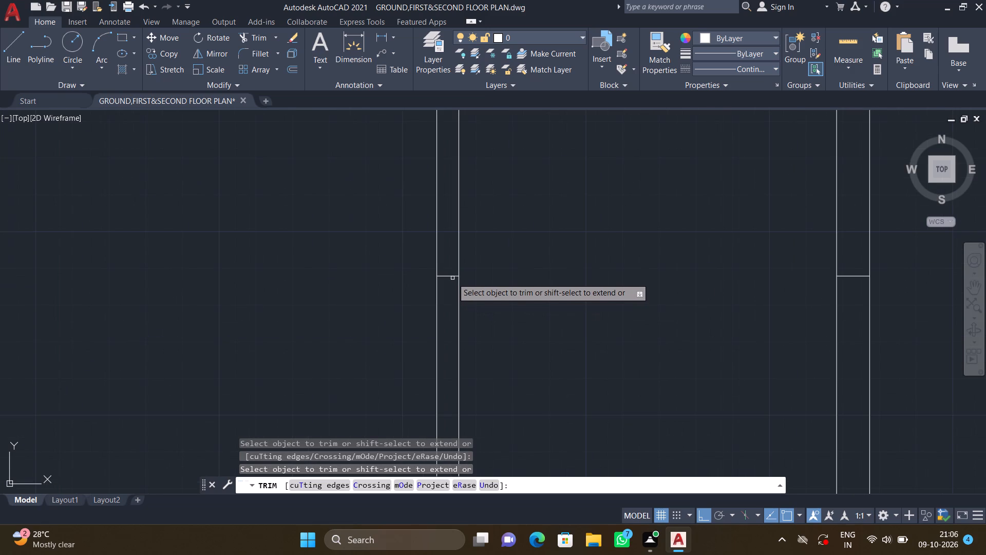
{"action": "left_click", "coordinate": [452, 276]}
{"action": "scroll", "coordinate": [484, 291], "scroll_direction": "down", "scroll_amount": 3}
{"action": "middle_click_drag", "start_coordinate": [517, 305], "coordinate": [476, 279]}
{"action": "scroll", "coordinate": [482, 279], "scroll_direction": "down", "scroll_amount": 1}
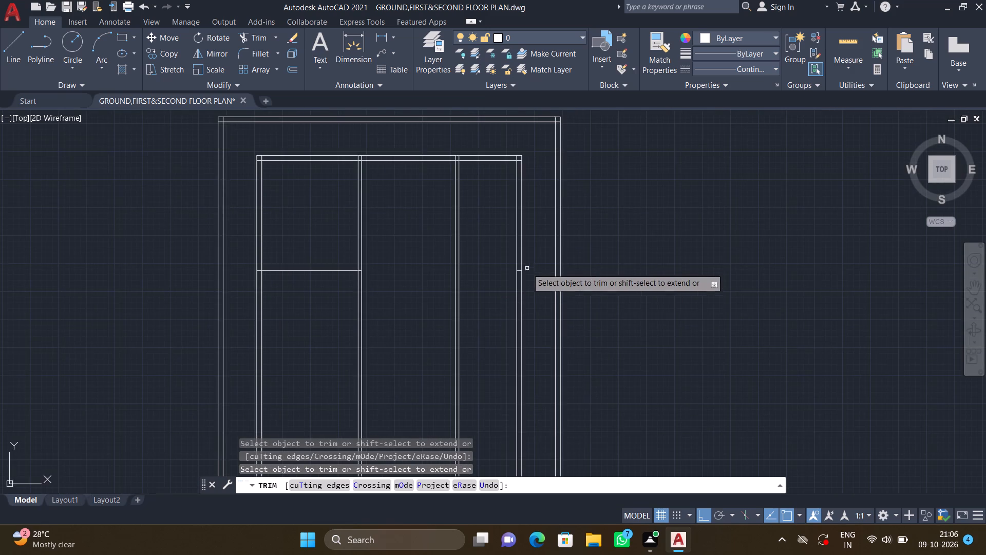
{"action": "scroll", "coordinate": [517, 274], "scroll_direction": "up", "scroll_amount": 2}
{"action": "left_click", "coordinate": [519, 263]}
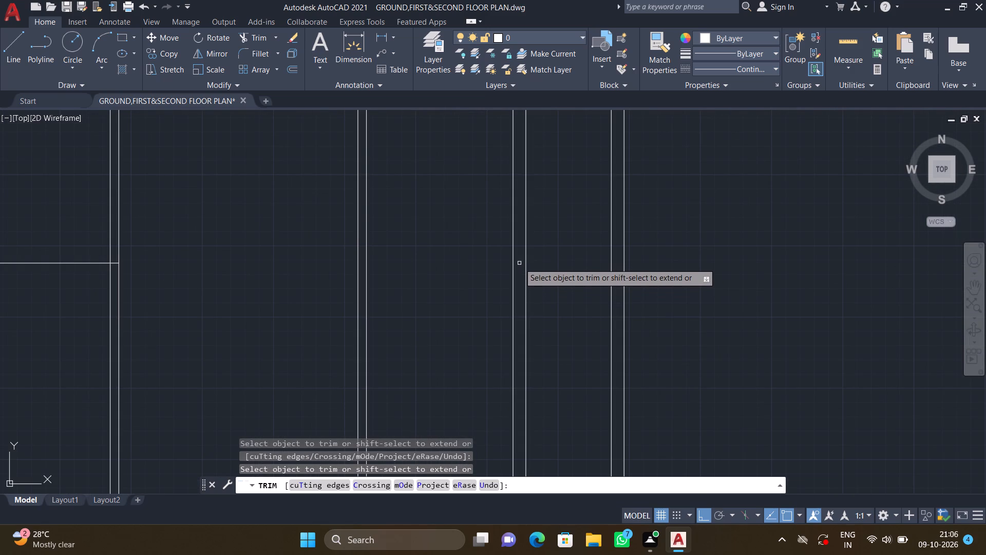
{"action": "scroll", "coordinate": [468, 314], "scroll_direction": "down", "scroll_amount": 3}
{"action": "key", "text": "Return"}
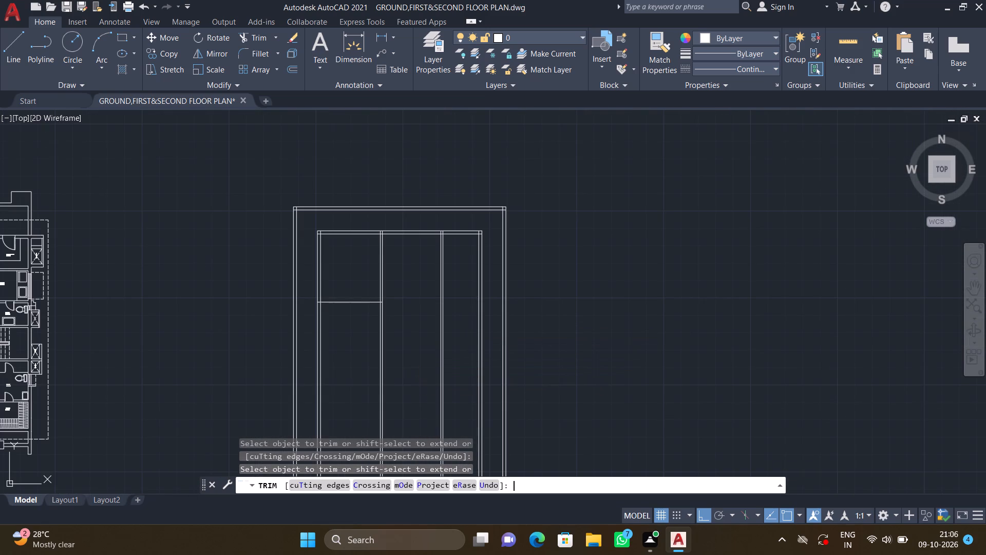
Offset the west bay's horizontal partition line 6" south to form the partition wall thickness.
{"action": "key", "text": "o"}
{"action": "key", "text": "Return"}
{"action": "type", "text": "6\""}
{"action": "key", "text": "Return"}
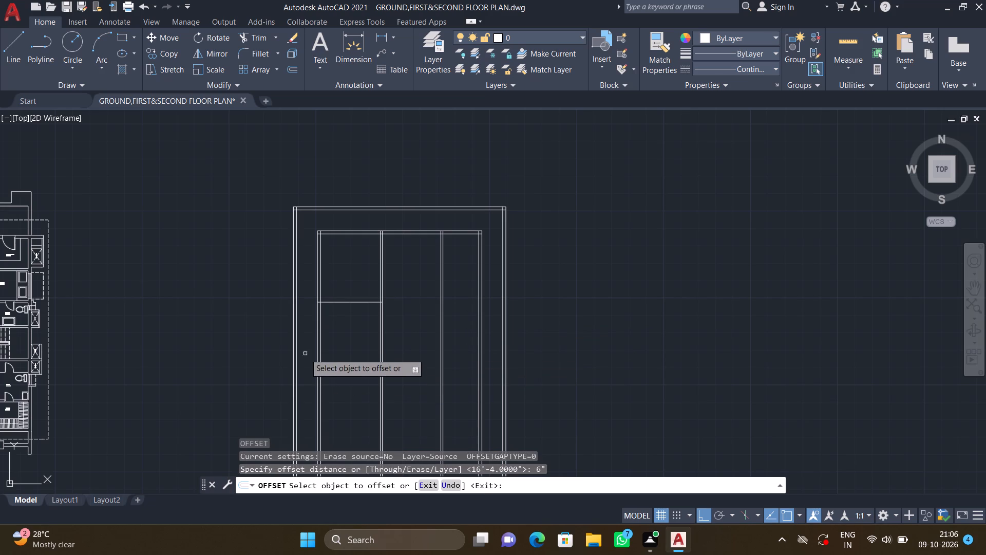
{"action": "left_click", "coordinate": [341, 303]}
{"action": "left_click", "coordinate": [345, 341]}
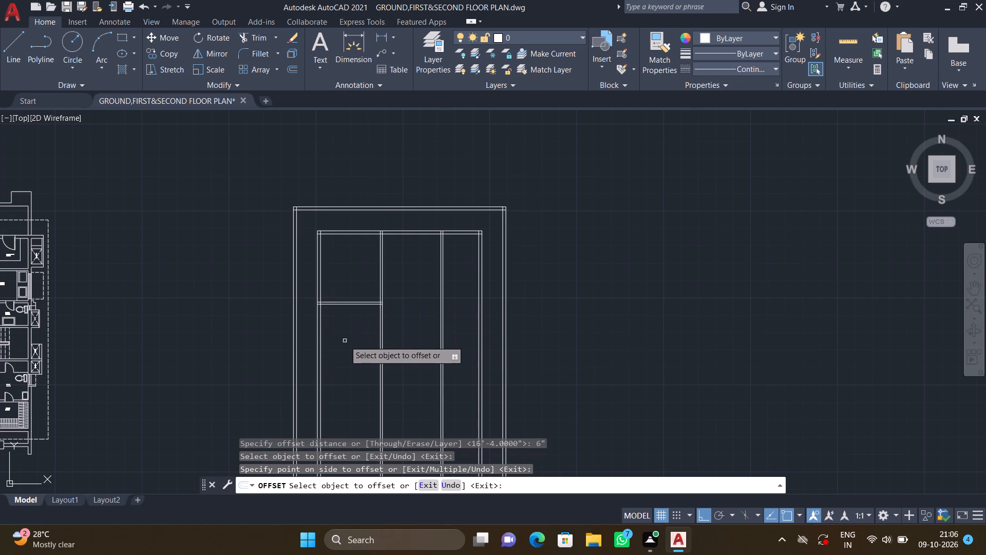
{"action": "key", "text": "Return"}
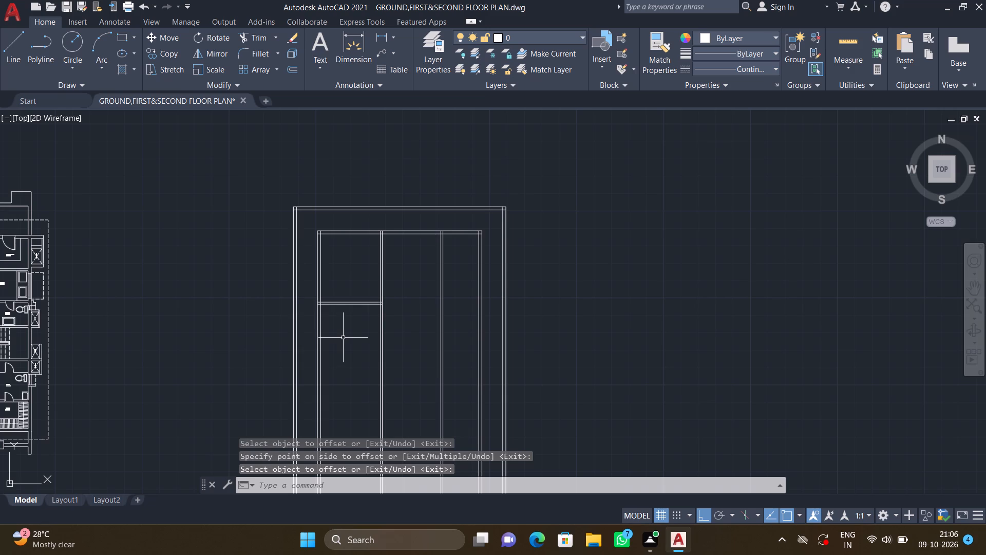
Offset the inner face of the building's north wall 15' south to place another horizontal partition line.
{"action": "scroll", "coordinate": [347, 337], "scroll_direction": "down", "scroll_amount": 1}
{"action": "middle_click_drag", "start_coordinate": [376, 289], "coordinate": [473, 247]}
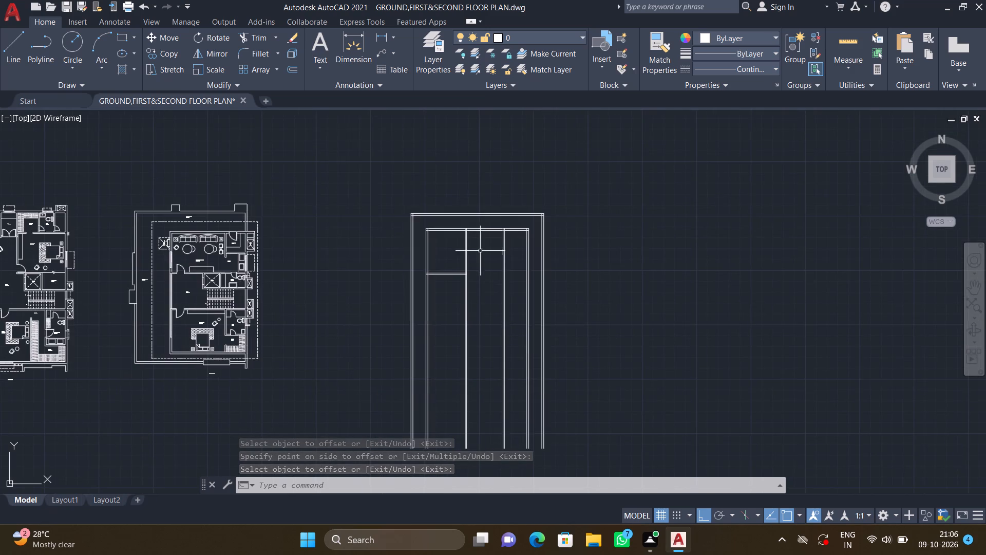
{"action": "scroll", "coordinate": [484, 252], "scroll_direction": "up", "scroll_amount": 2}
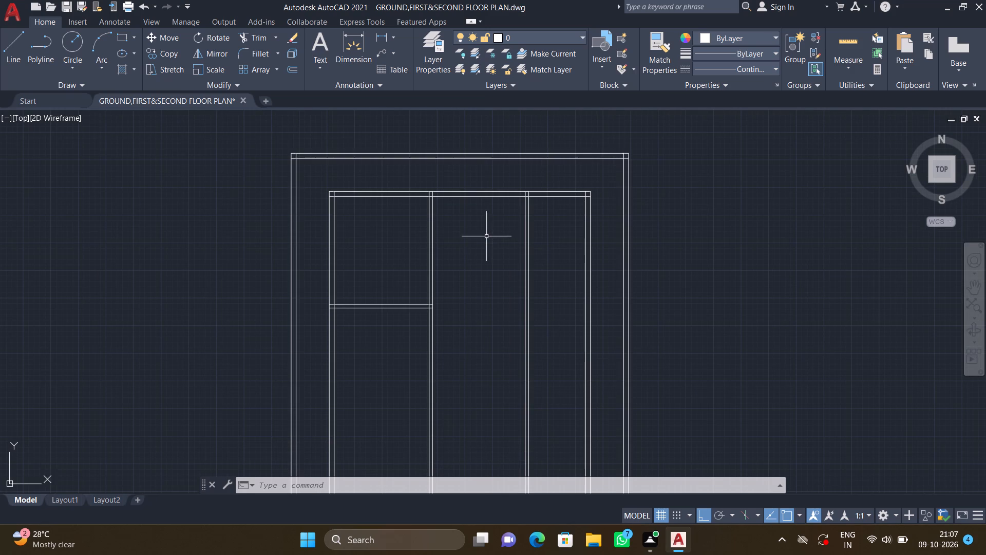
{"action": "scroll", "coordinate": [485, 235], "scroll_direction": "up", "scroll_amount": 1}
{"action": "key", "text": "o"}
{"action": "key", "text": "Return"}
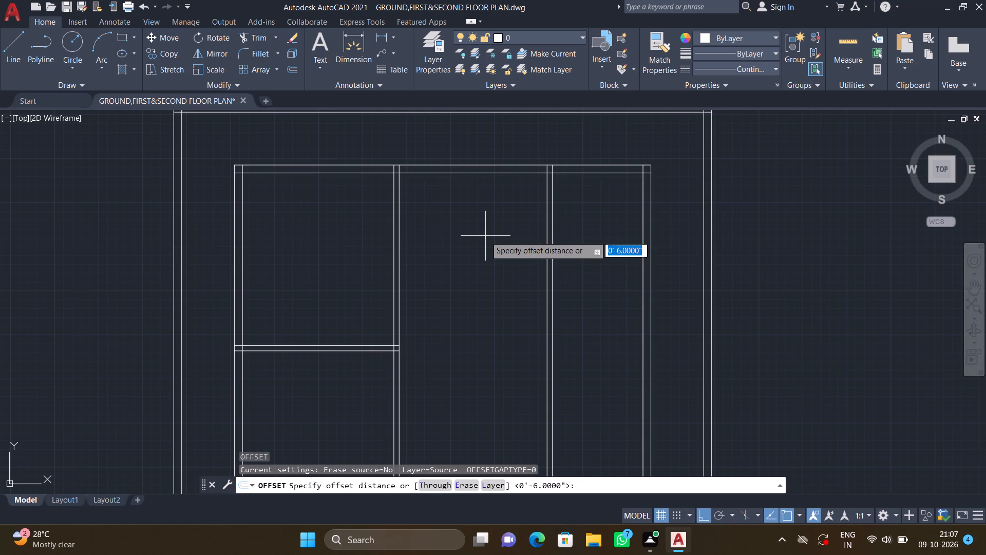
{"action": "type", "text": "15'"}
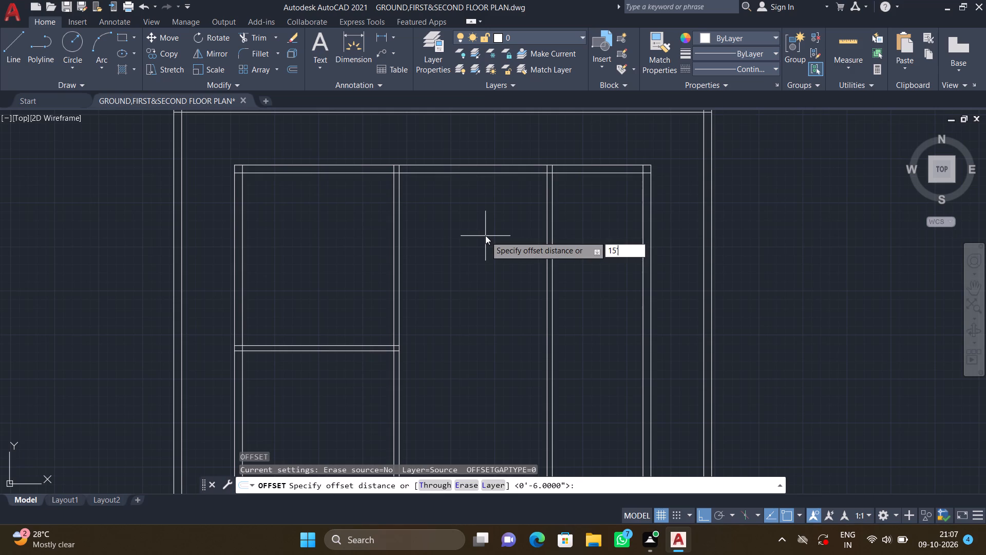
{"action": "key", "text": "Return"}
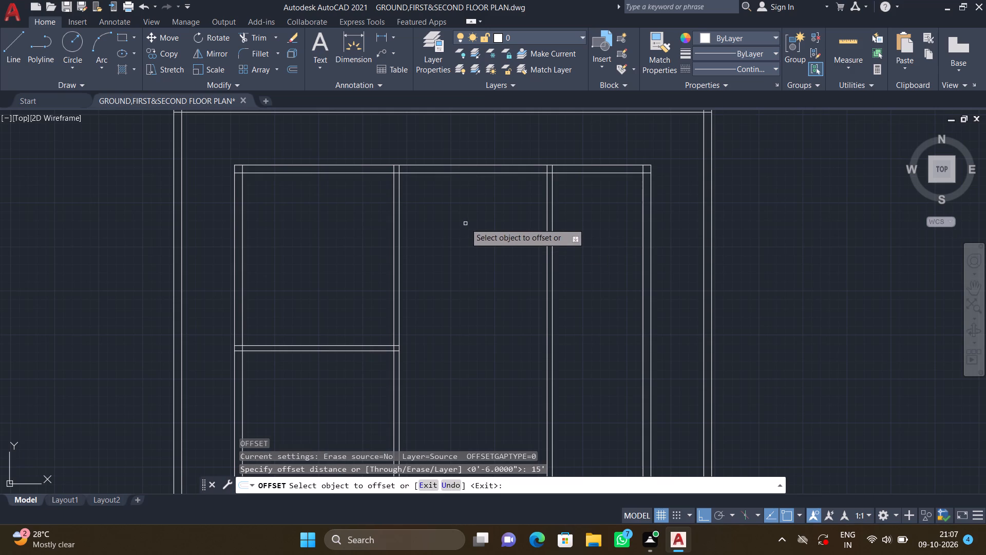
{"action": "left_click", "coordinate": [463, 174]}
{"action": "left_click", "coordinate": [477, 279]}
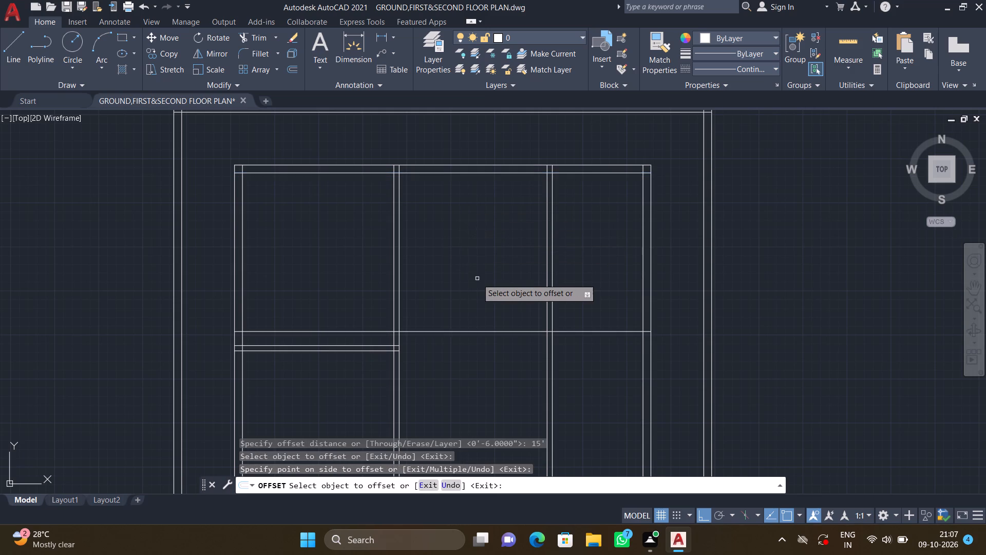
{"action": "key", "text": "Return"}
Trim the 15' horizontal line out of the west and east bays, keeping only its part across the middle bay.
{"action": "type", "text": "tr"}
{"action": "key", "text": "Return"}
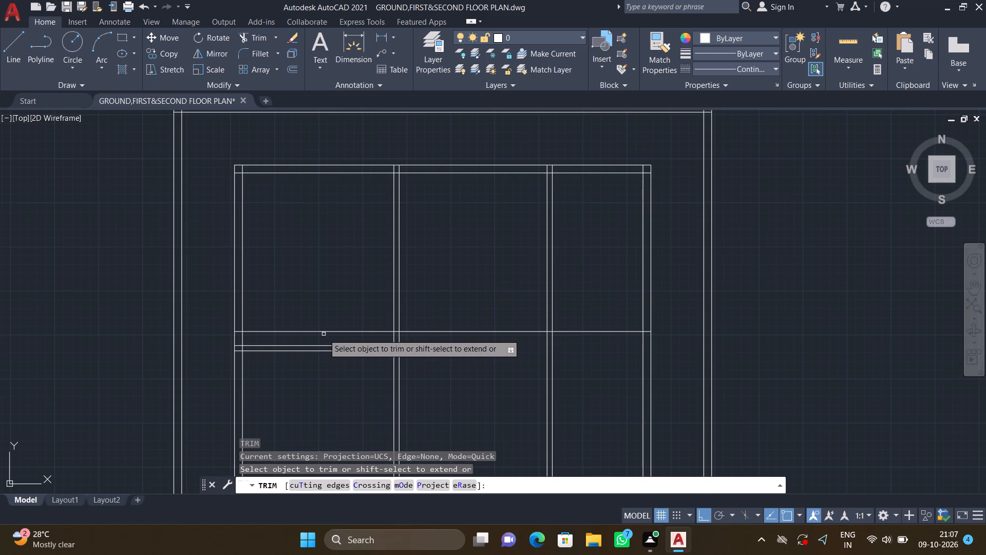
{"action": "left_click", "coordinate": [324, 331]}
{"action": "scroll", "coordinate": [236, 334], "scroll_direction": "up", "scroll_amount": 1}
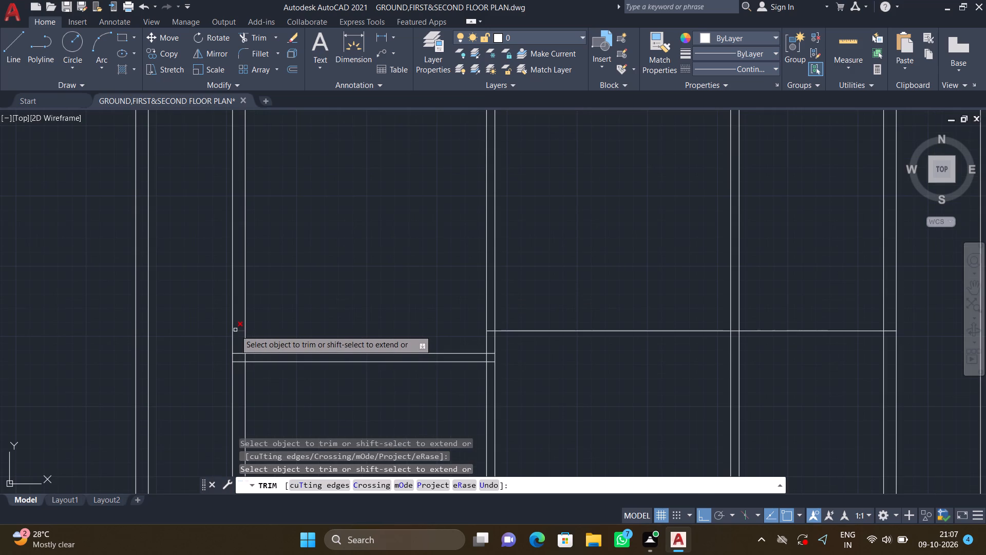
{"action": "left_click", "coordinate": [236, 329]}
{"action": "scroll", "coordinate": [267, 332], "scroll_direction": "down", "scroll_amount": 3}
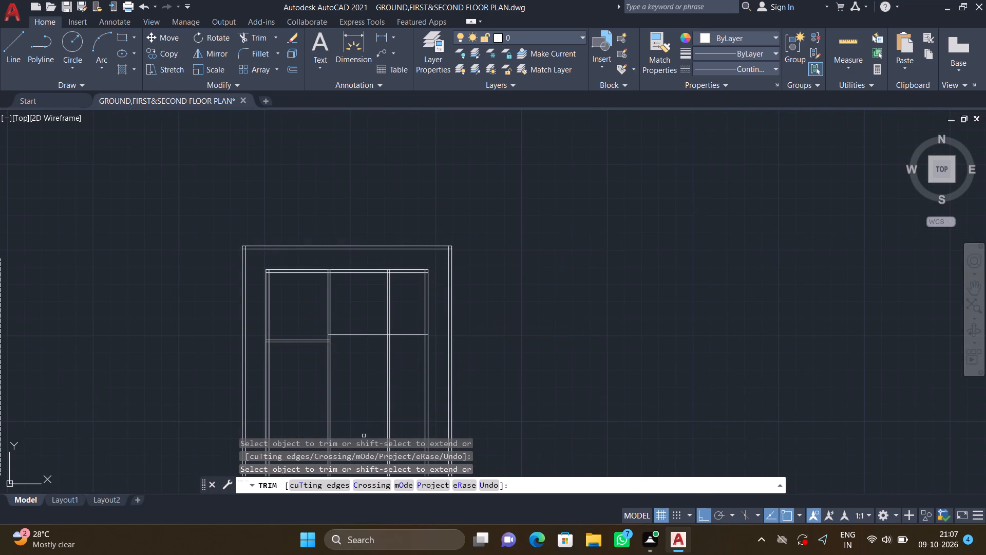
{"action": "middle_click_drag", "start_coordinate": [361, 300], "coordinate": [349, 264]}
{"action": "scroll", "coordinate": [375, 300], "scroll_direction": "up", "scroll_amount": 2}
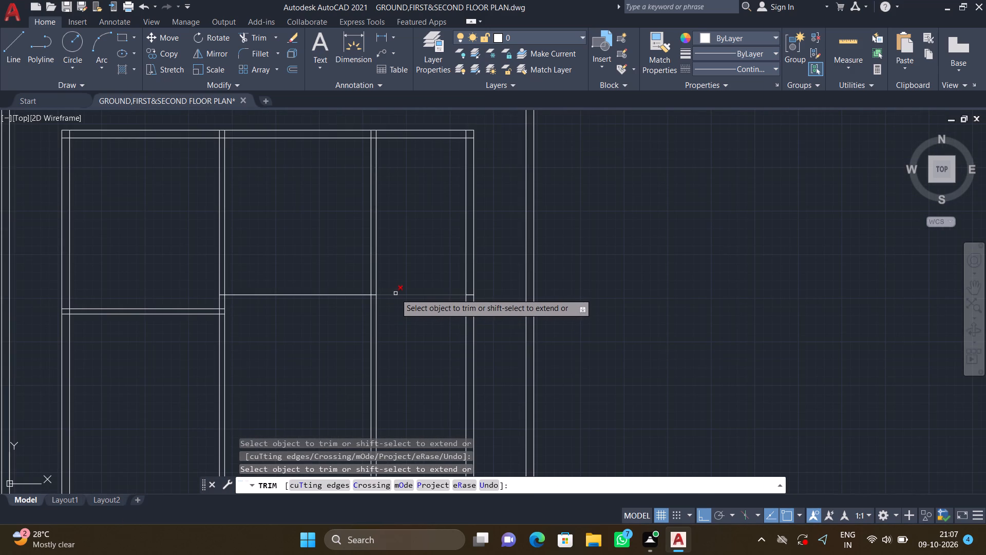
{"action": "left_click", "coordinate": [395, 292]}
{"action": "left_click", "coordinate": [404, 302]}
{"action": "scroll", "coordinate": [466, 300], "scroll_direction": "up", "scroll_amount": 1}
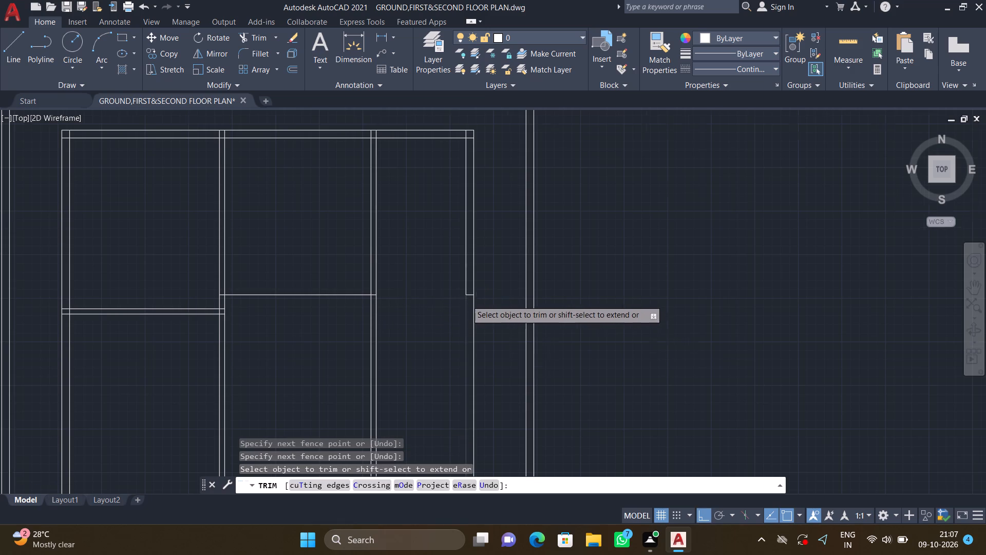
{"action": "scroll", "coordinate": [466, 300], "scroll_direction": "up", "scroll_amount": 1}
{"action": "left_click", "coordinate": [470, 285]}
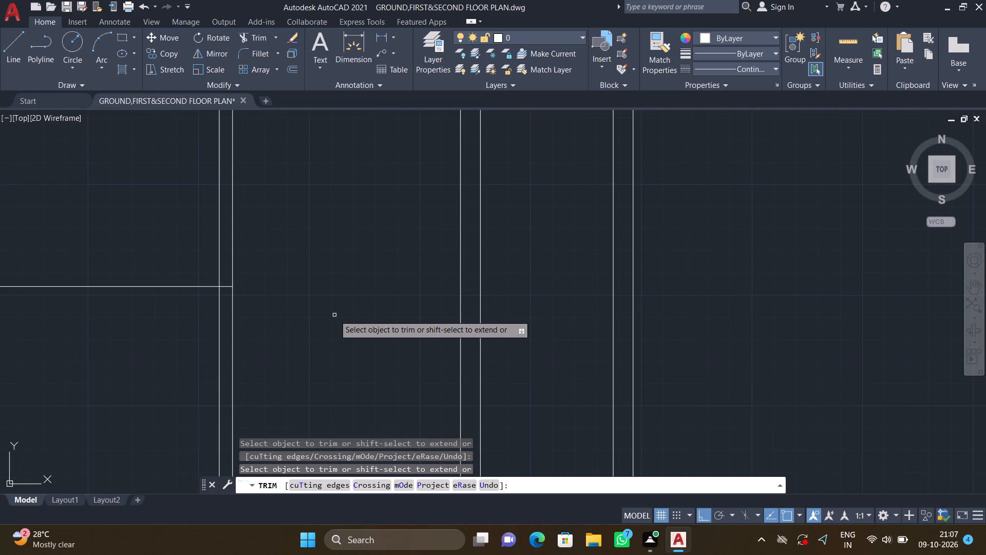
{"action": "key", "text": "Return"}
Offset the middle bay's horizontal partition line 6" south to form the partition wall thickness.
{"action": "scroll", "coordinate": [338, 317], "scroll_direction": "down", "scroll_amount": 2}
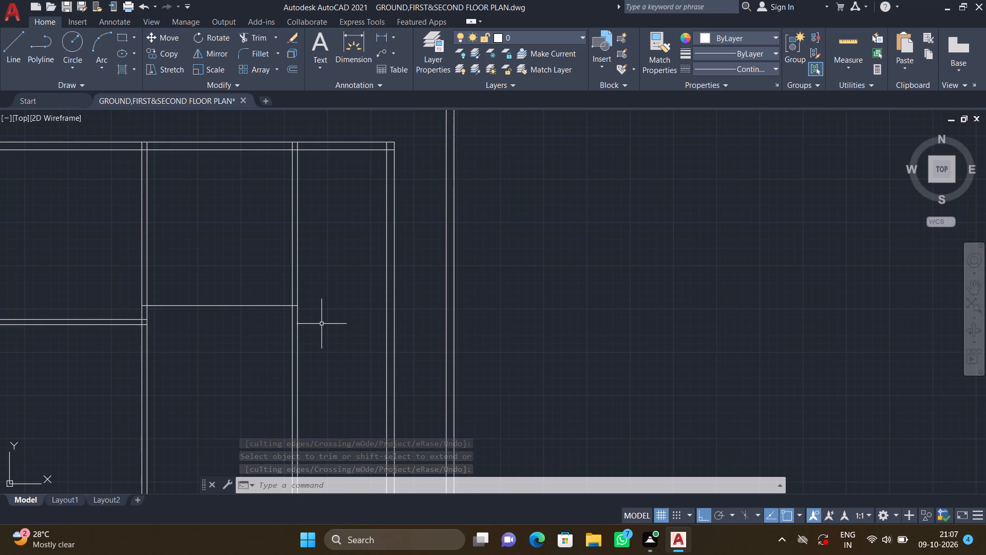
{"action": "scroll", "coordinate": [331, 299], "scroll_direction": "down", "scroll_amount": 1}
{"action": "middle_click_drag", "start_coordinate": [331, 299], "coordinate": [411, 279]}
{"action": "scroll", "coordinate": [346, 290], "scroll_direction": "up", "scroll_amount": 2}
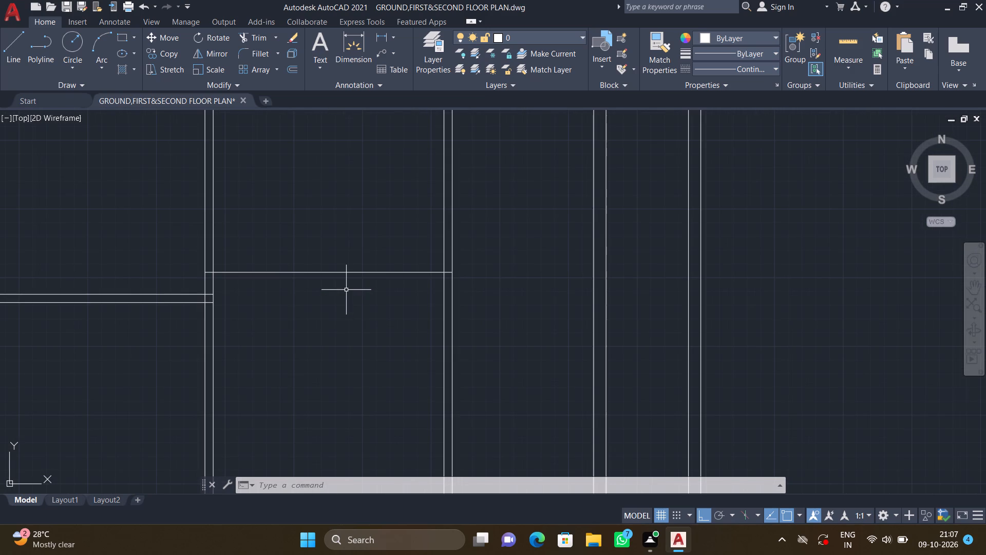
{"action": "key", "text": "o"}
{"action": "key", "text": "Return"}
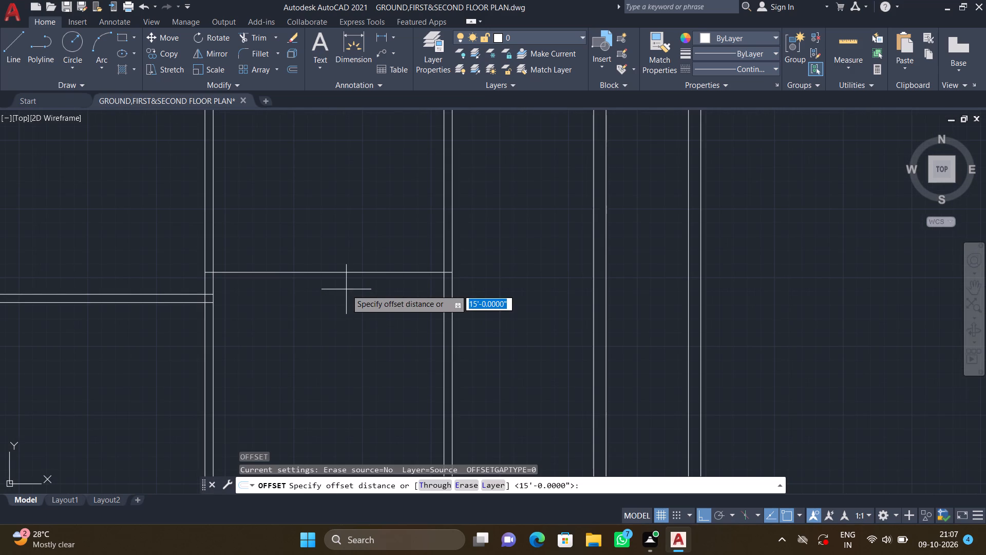
{"action": "type", "text": "6\""}
{"action": "key", "text": "Return"}
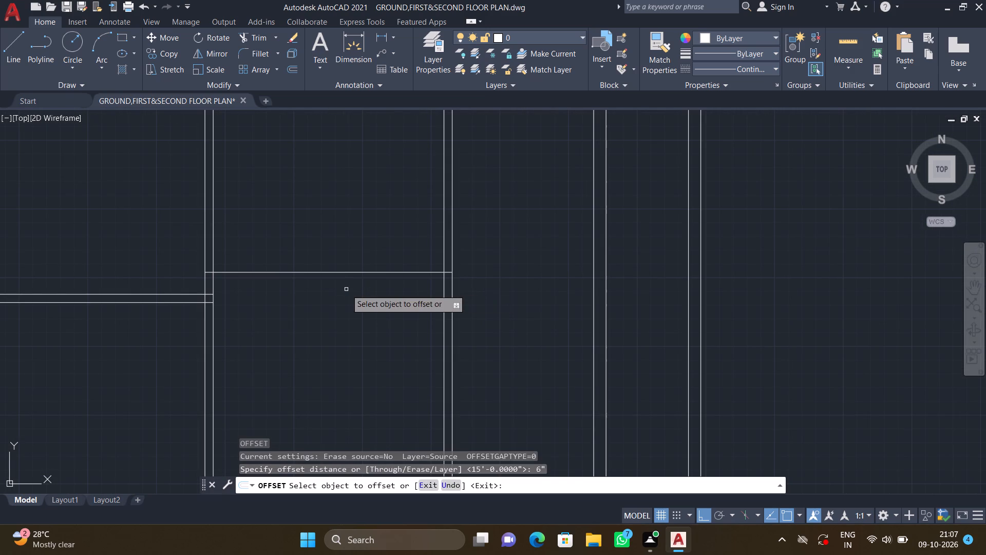
{"action": "left_click", "coordinate": [336, 271]}
{"action": "left_click", "coordinate": [336, 305]}
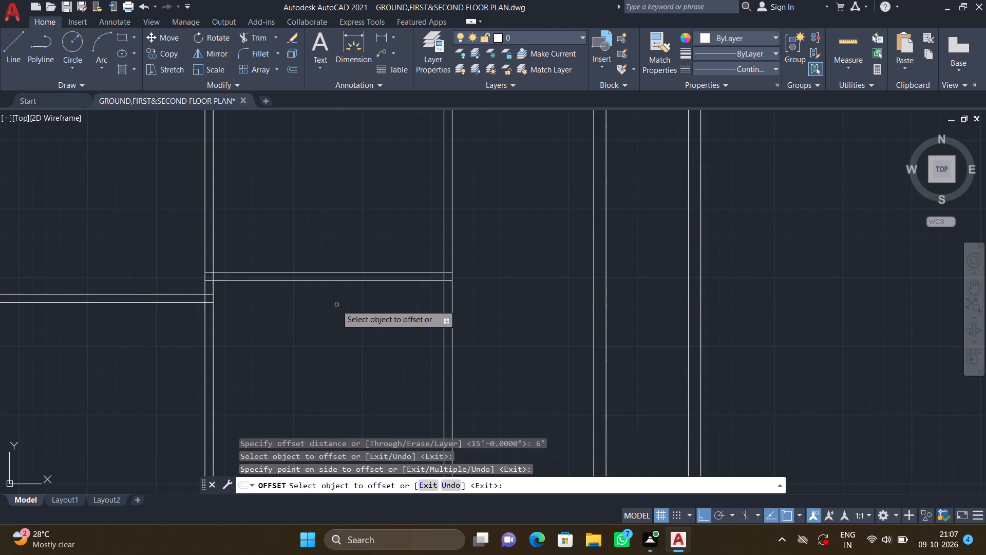
{"action": "key", "text": "Return"}
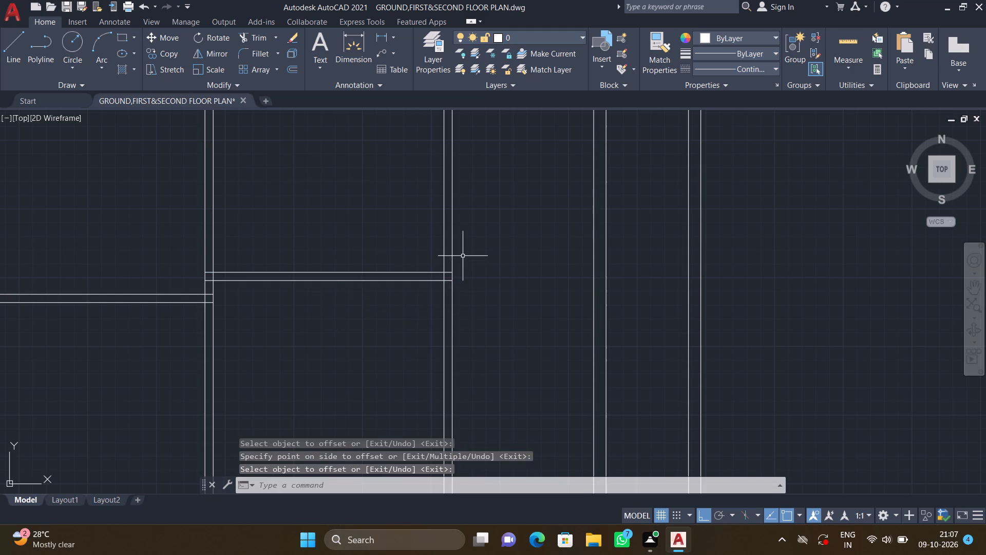
Offset the inner face of the building's north wall 6' south to place a third horizontal partition line.
{"action": "middle_click_drag", "start_coordinate": [434, 271], "coordinate": [407, 300]}
{"action": "scroll", "coordinate": [422, 291], "scroll_direction": "down", "scroll_amount": 2}
{"action": "middle_click_drag", "start_coordinate": [439, 253], "coordinate": [392, 266]}
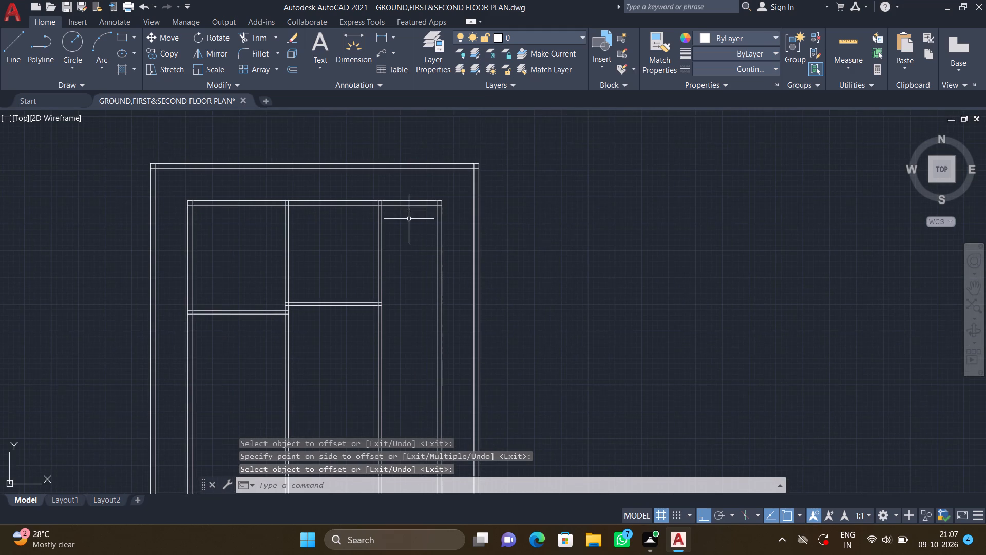
{"action": "scroll", "coordinate": [409, 219], "scroll_direction": "up", "scroll_amount": 2}
{"action": "key", "text": "o"}
{"action": "key", "text": "Return"}
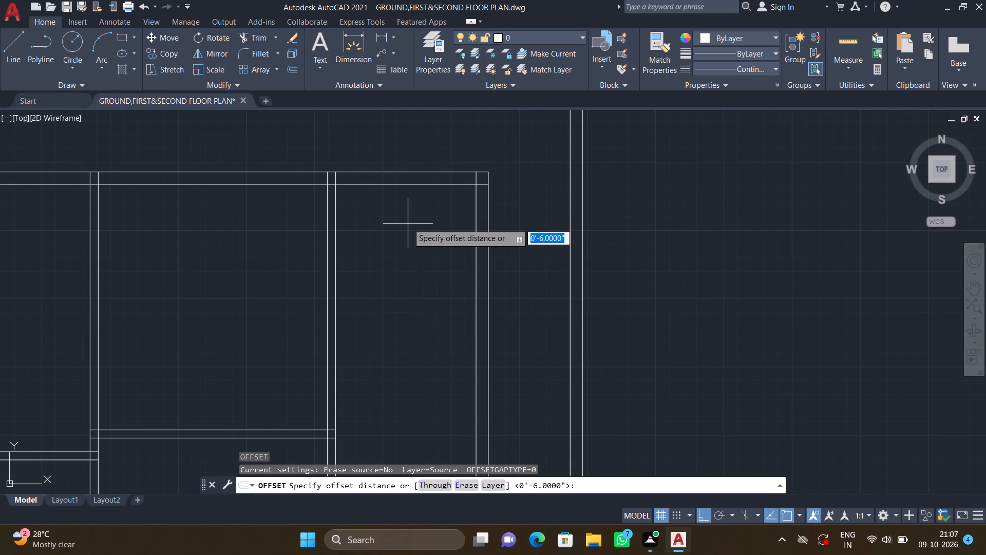
{"action": "type", "text": "6'"}
{"action": "key", "text": "Return"}
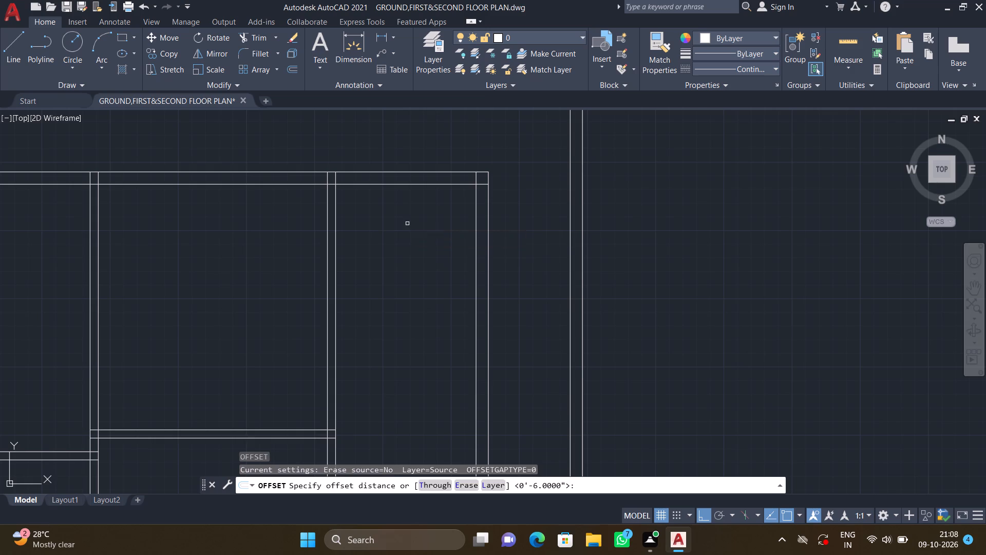
{"action": "left_click", "coordinate": [402, 183]}
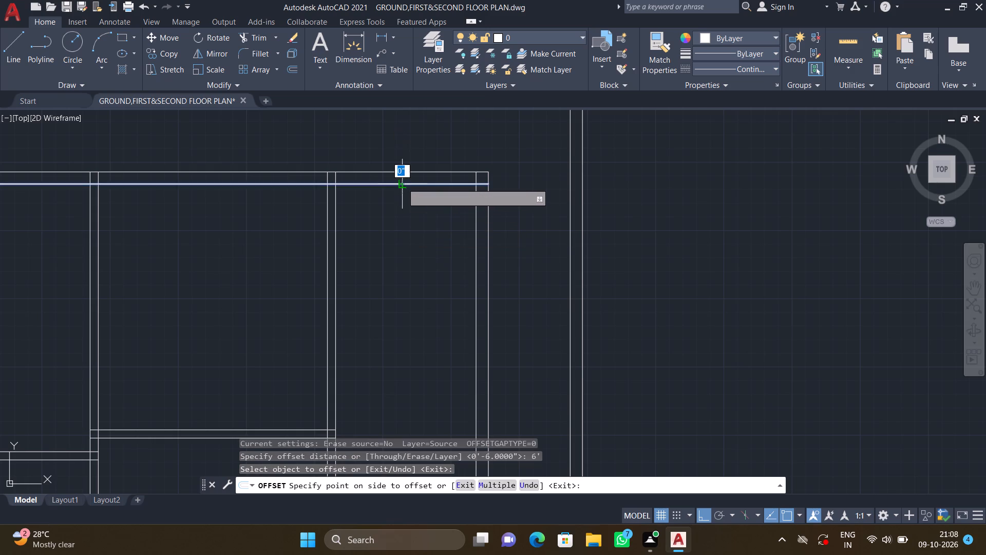
{"action": "double_click", "coordinate": [402, 295]}
{"action": "key", "text": "Return"}
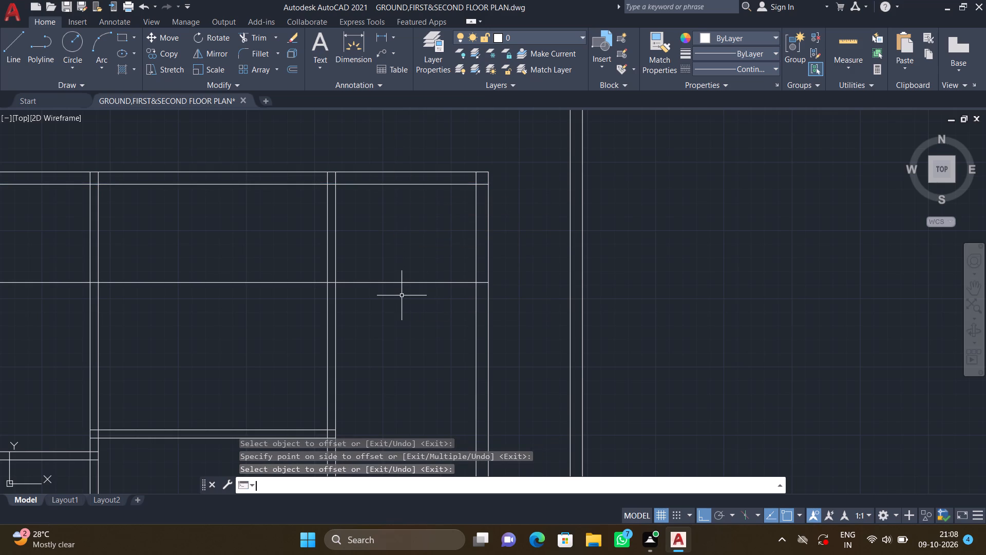
Trim the 6' horizontal line out of the middle and west bays, including the stubs within the walls, keeping its east bay part.
{"action": "scroll", "coordinate": [392, 296], "scroll_direction": "down", "scroll_amount": 2}
{"action": "middle_click_drag", "start_coordinate": [243, 331], "coordinate": [363, 316]}
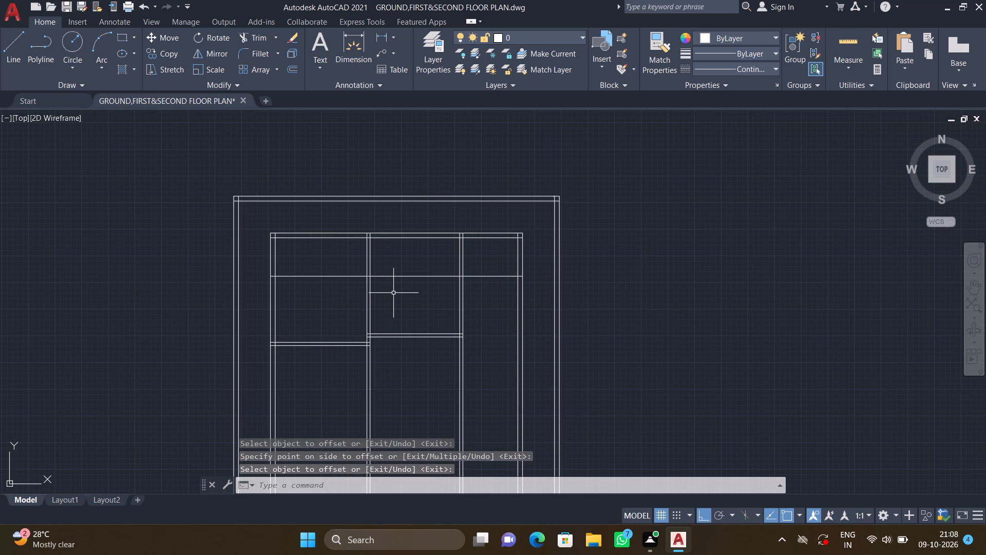
{"action": "type", "text": "tr"}
{"action": "key", "text": "Return"}
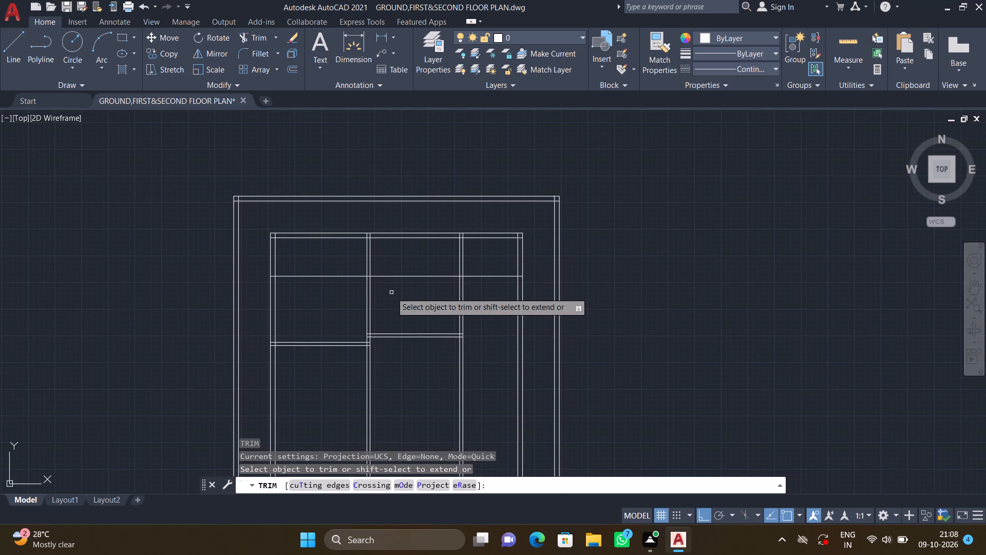
{"action": "left_click", "coordinate": [411, 276]}
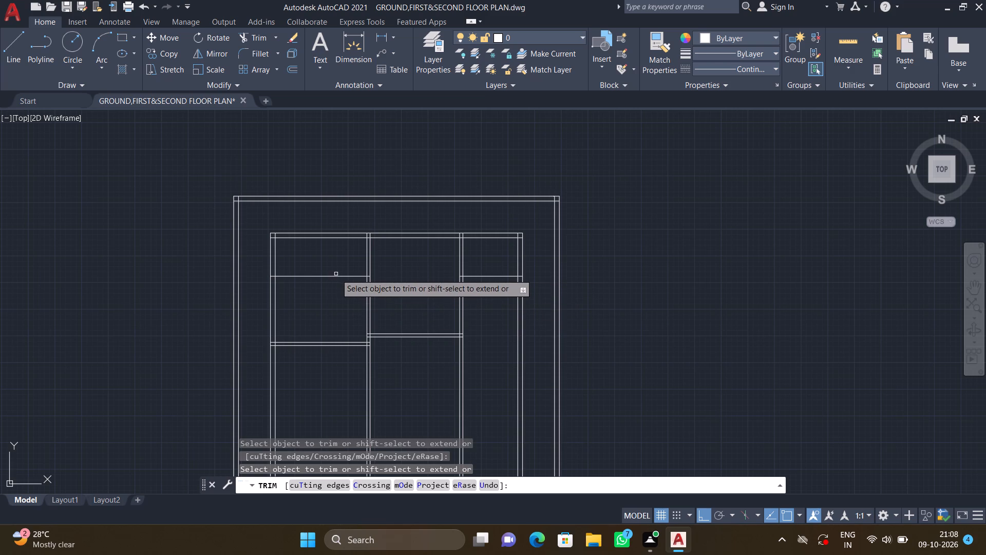
{"action": "left_click", "coordinate": [332, 276]}
{"action": "scroll", "coordinate": [271, 281], "scroll_direction": "up", "scroll_amount": 2}
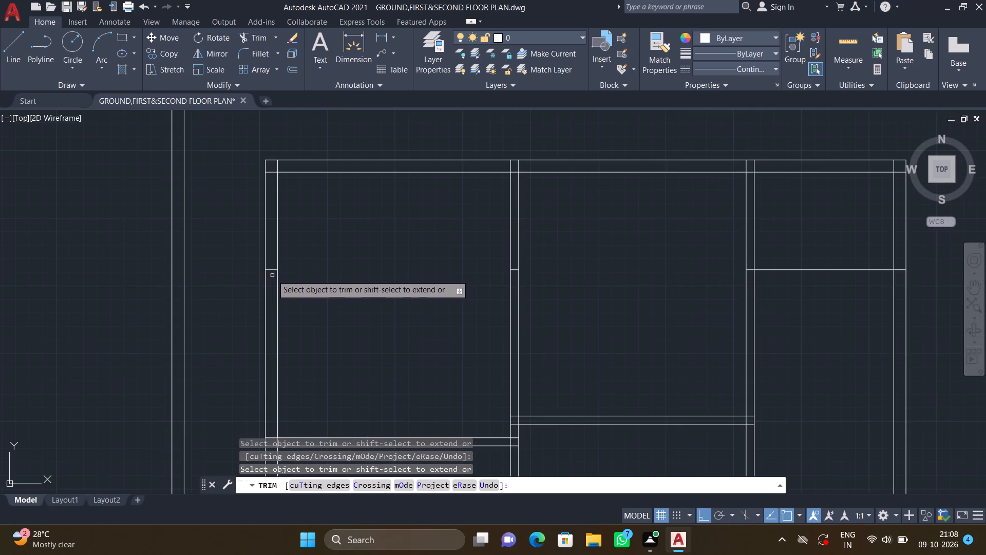
{"action": "left_click", "coordinate": [273, 270]}
{"action": "scroll", "coordinate": [318, 290], "scroll_direction": "down", "scroll_amount": 1}
{"action": "middle_click_drag", "start_coordinate": [342, 302], "coordinate": [326, 294]}
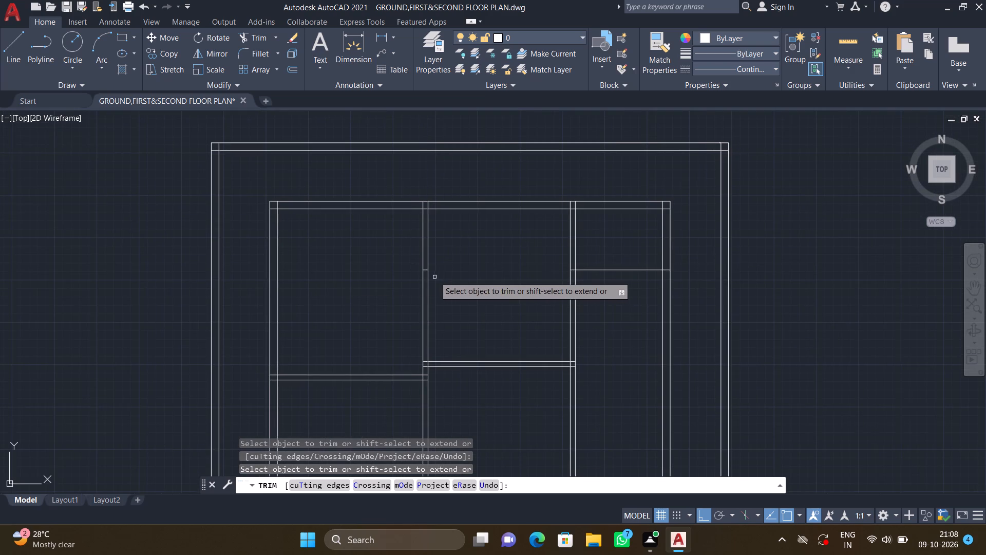
{"action": "scroll", "coordinate": [422, 273], "scroll_direction": "up", "scroll_amount": 2}
{"action": "left_click", "coordinate": [424, 266]}
{"action": "scroll", "coordinate": [477, 307], "scroll_direction": "down", "scroll_amount": 2}
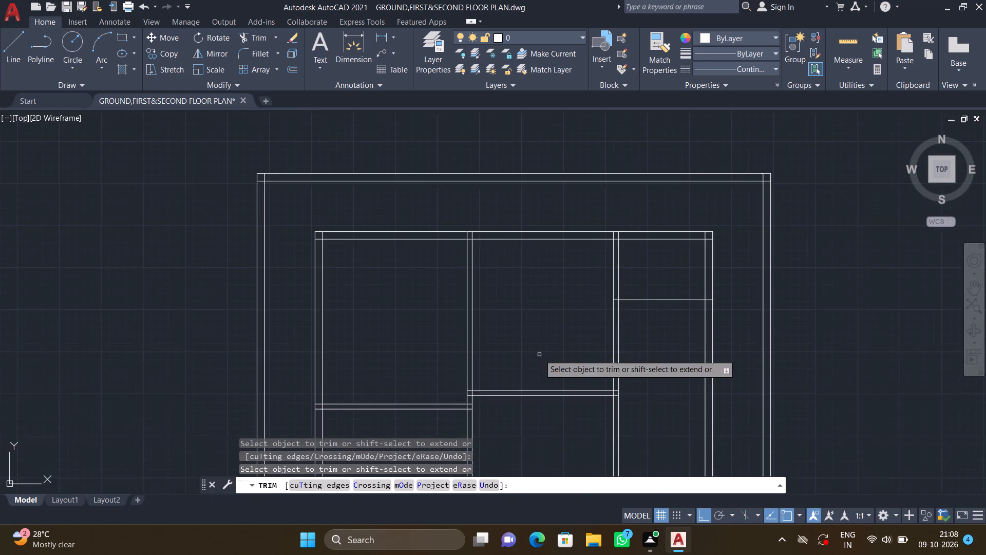
{"action": "middle_click_drag", "start_coordinate": [523, 344], "coordinate": [437, 321]}
{"action": "middle_click_drag", "start_coordinate": [571, 314], "coordinate": [492, 308]}
{"action": "key", "text": "Return"}
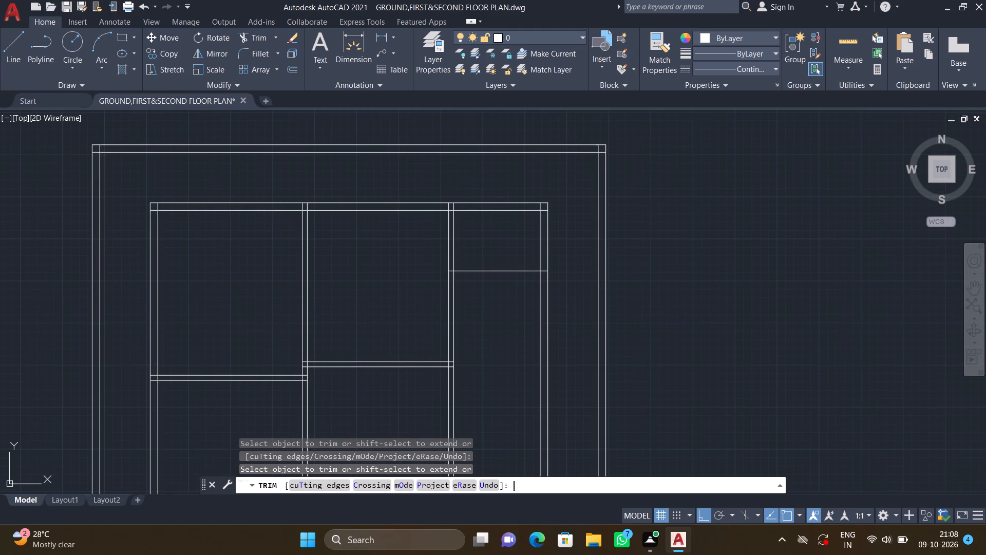
Offset the east bay's horizontal partition line 6" south to form the partition wall thickness.
{"action": "key", "text": "o"}
{"action": "key", "text": "Return"}
{"action": "type", "text": "6\""}
{"action": "key", "text": "Return"}
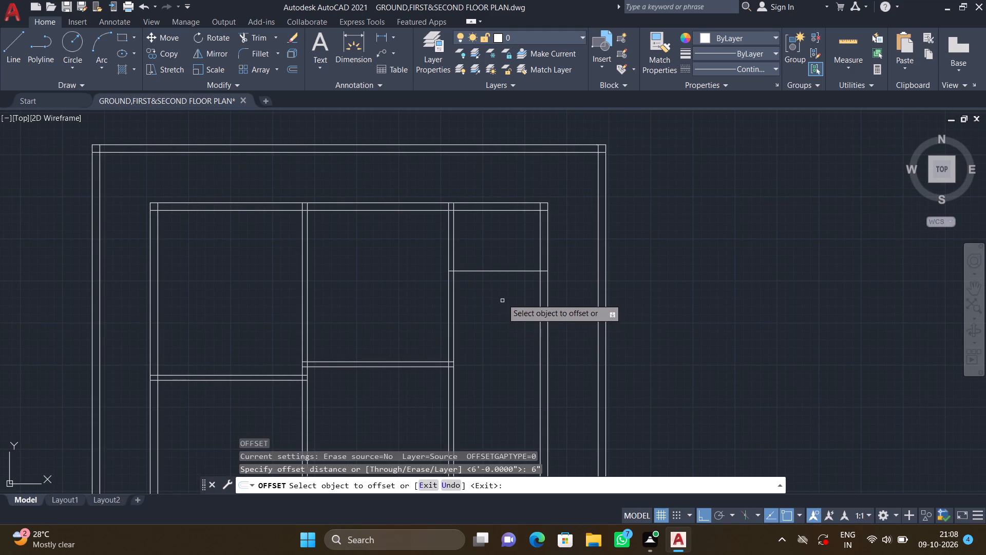
{"action": "left_click", "coordinate": [499, 269]}
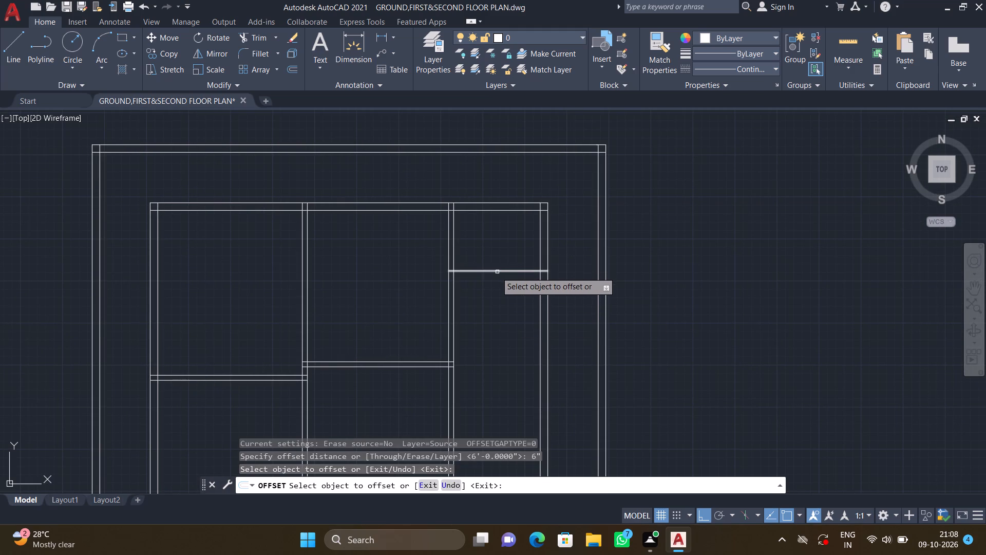
{"action": "left_click", "coordinate": [494, 270]}
{"action": "left_click", "coordinate": [499, 306]}
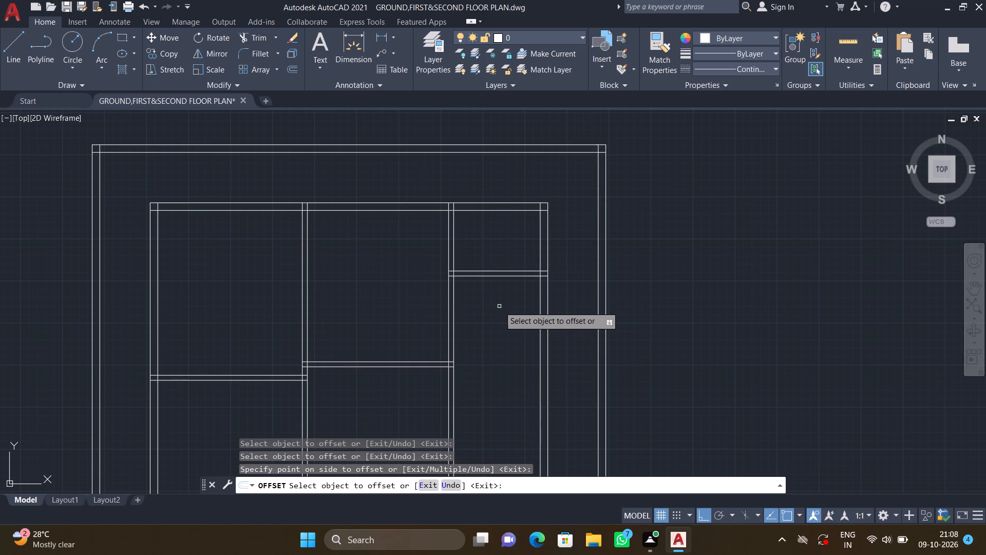
{"action": "key", "text": "Return"}
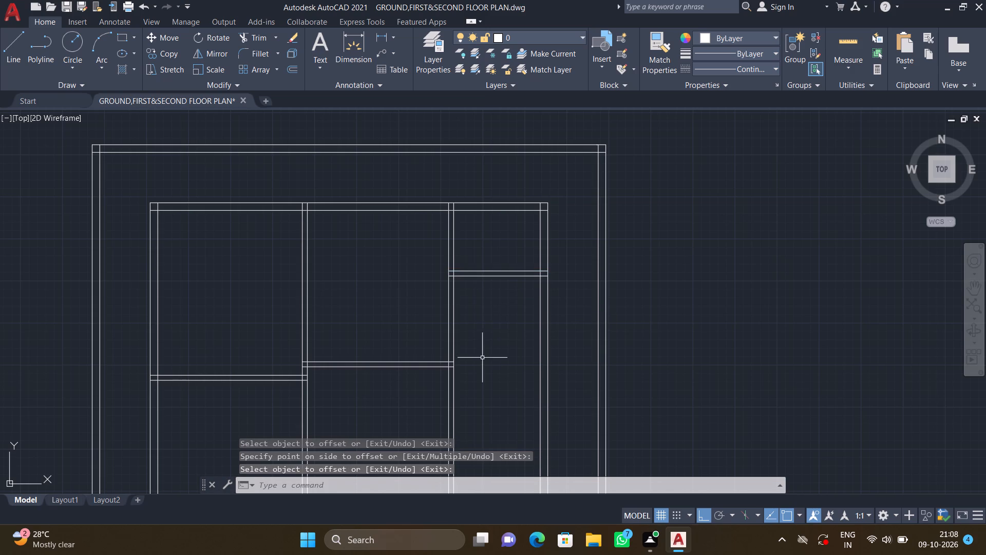
Extend both lines of the middle bay's horizontal partition wall east across the east bay to the east wall's inner face.
{"action": "middle_click_drag", "start_coordinate": [478, 356], "coordinate": [460, 321]}
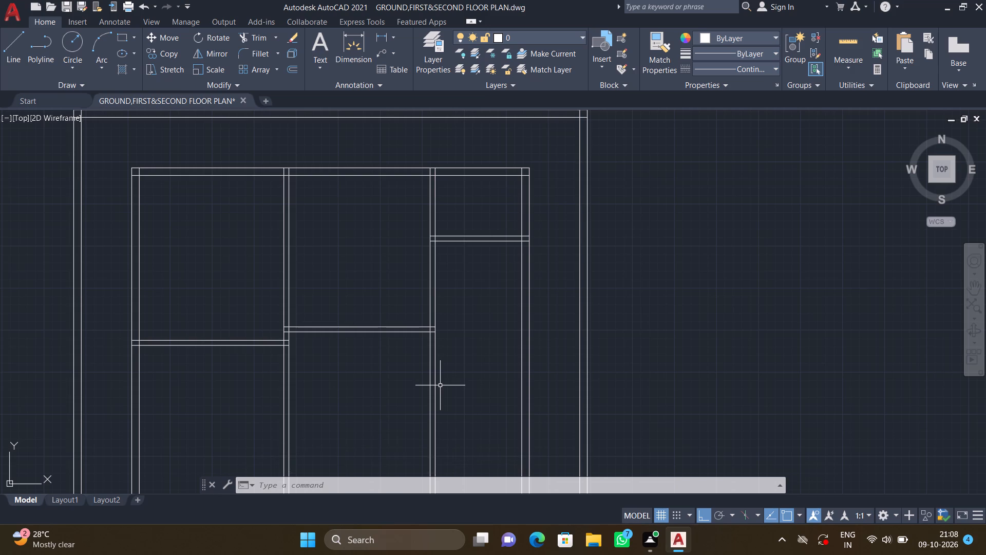
{"action": "middle_click_drag", "start_coordinate": [440, 385], "coordinate": [432, 369]}
{"action": "scroll", "coordinate": [434, 371], "scroll_direction": "down", "scroll_amount": 1}
{"action": "scroll", "coordinate": [441, 335], "scroll_direction": "up", "scroll_amount": 2}
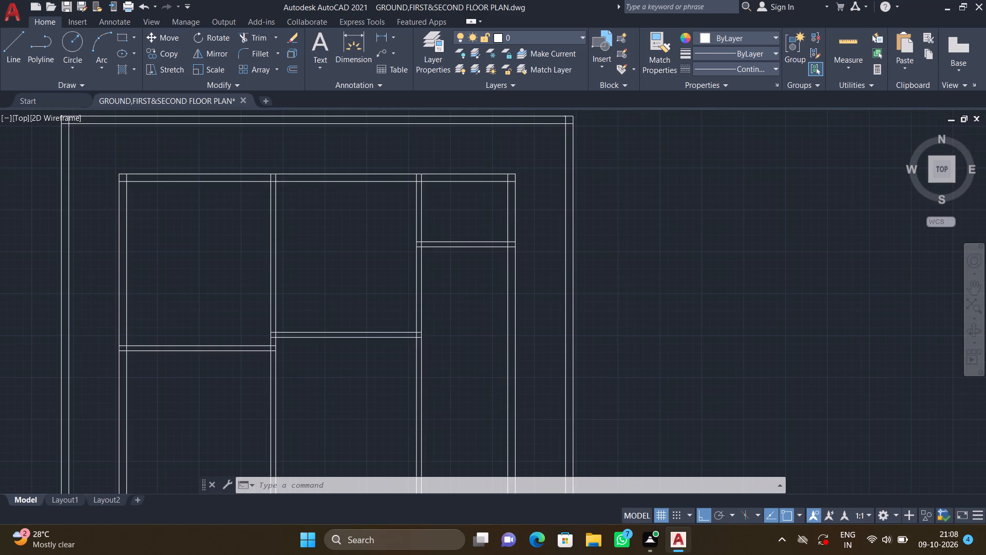
{"action": "key", "text": "e"}
{"action": "key", "text": "x"}
{"action": "key", "text": "Return"}
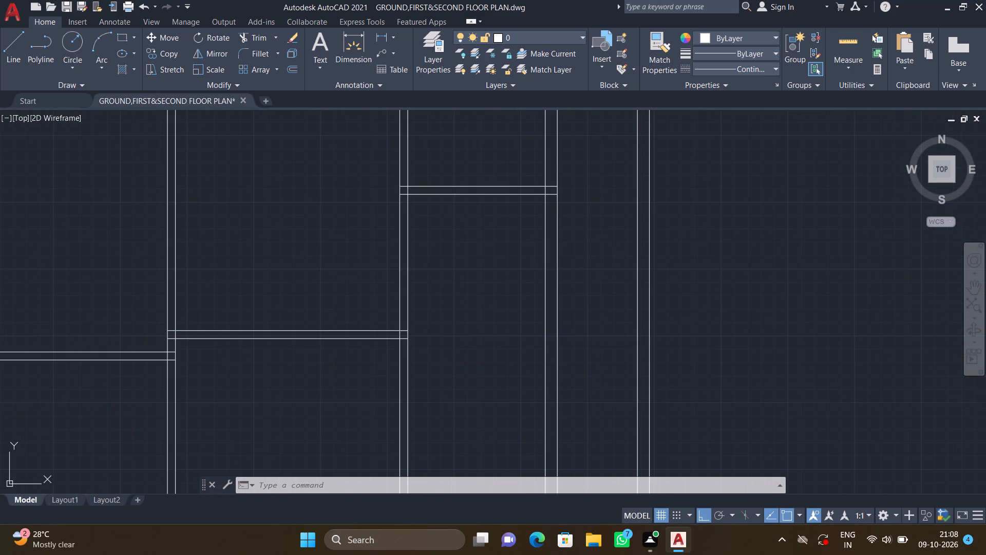
{"action": "left_click", "coordinate": [391, 331]}
{"action": "left_click", "coordinate": [392, 340]}
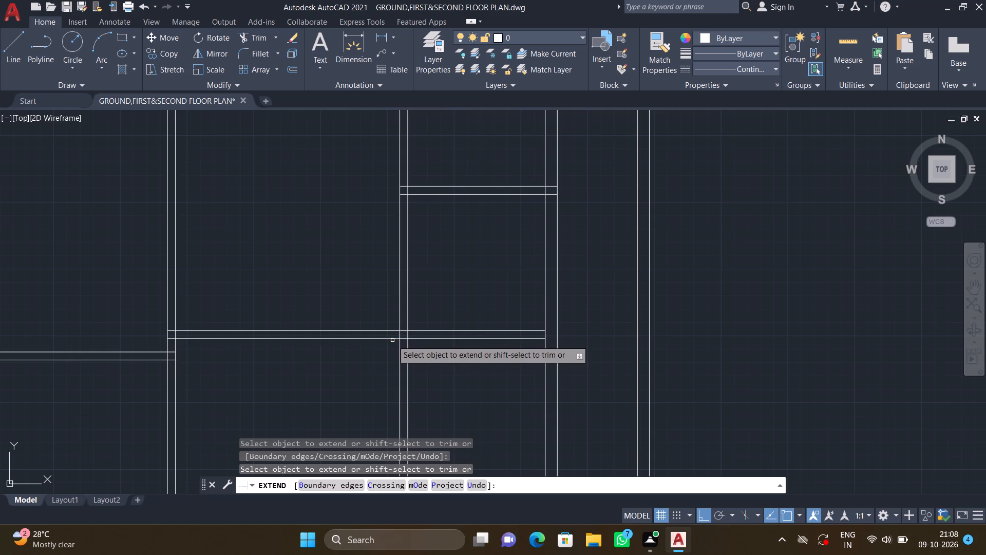
{"action": "key", "text": "Return"}
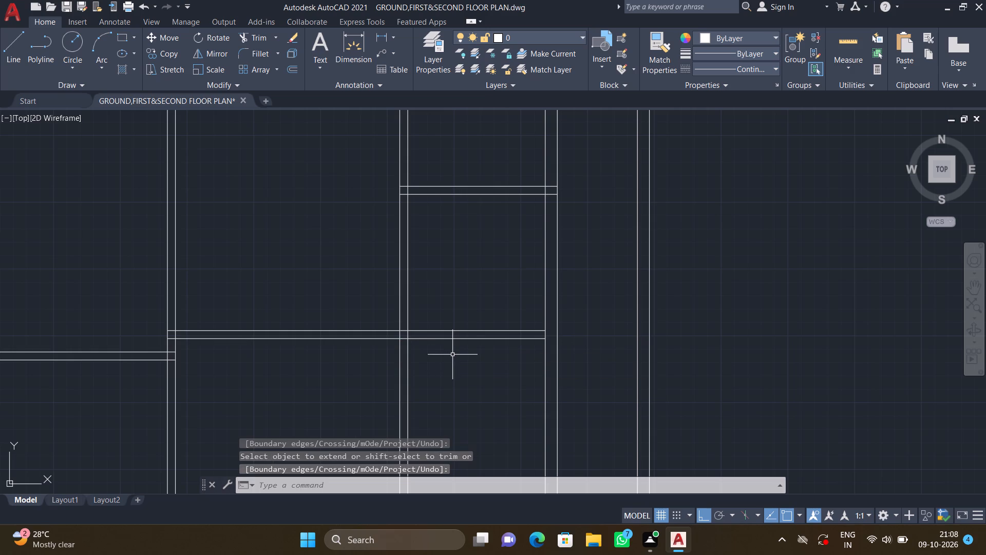
Offset the lower line of the west bay's horizontal partition wall 16'6" south to place another partition line.
{"action": "scroll", "coordinate": [446, 352], "scroll_direction": "down", "scroll_amount": 2}
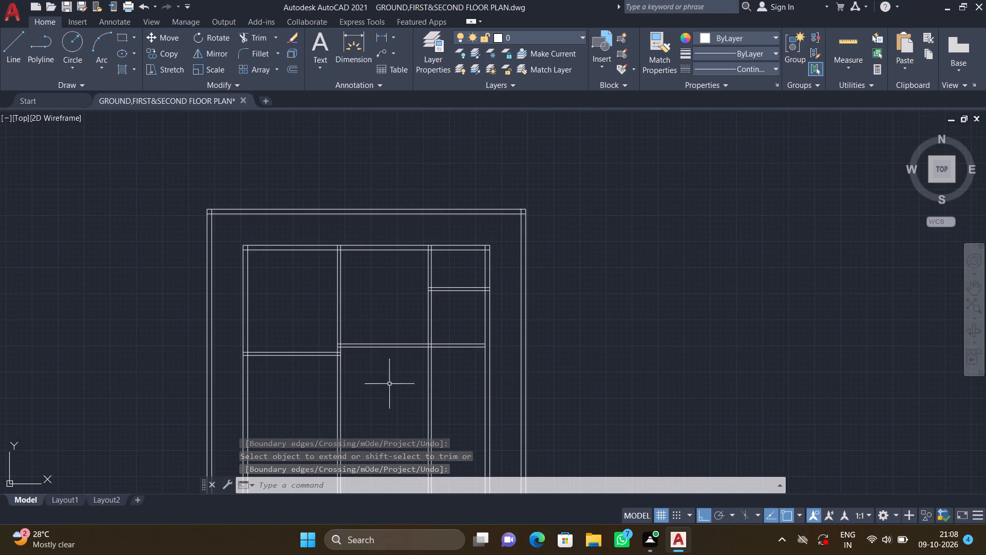
{"action": "middle_click_drag", "start_coordinate": [343, 427], "coordinate": [378, 372]}
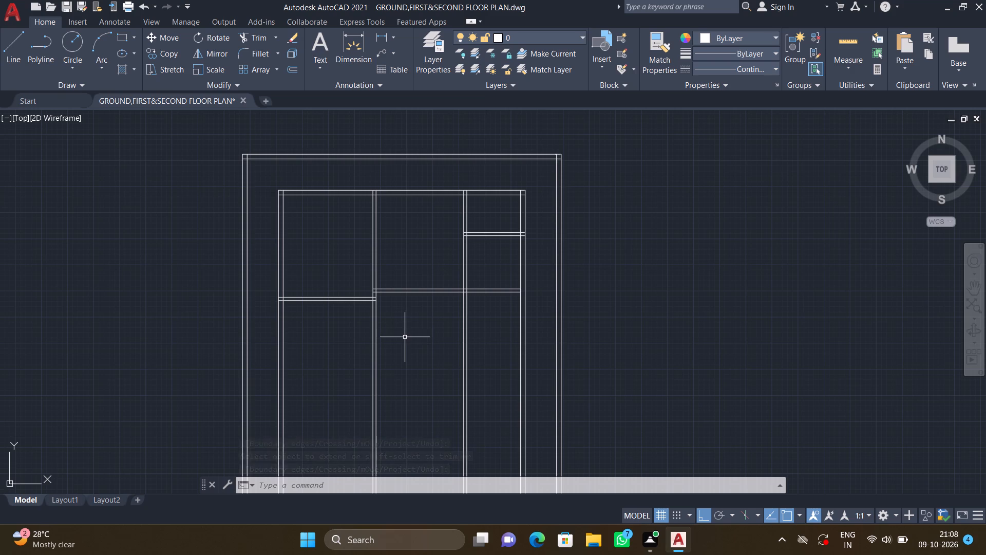
{"action": "middle_click_drag", "start_coordinate": [367, 354], "coordinate": [367, 333]}
{"action": "scroll", "coordinate": [367, 354], "scroll_direction": "down", "scroll_amount": 1}
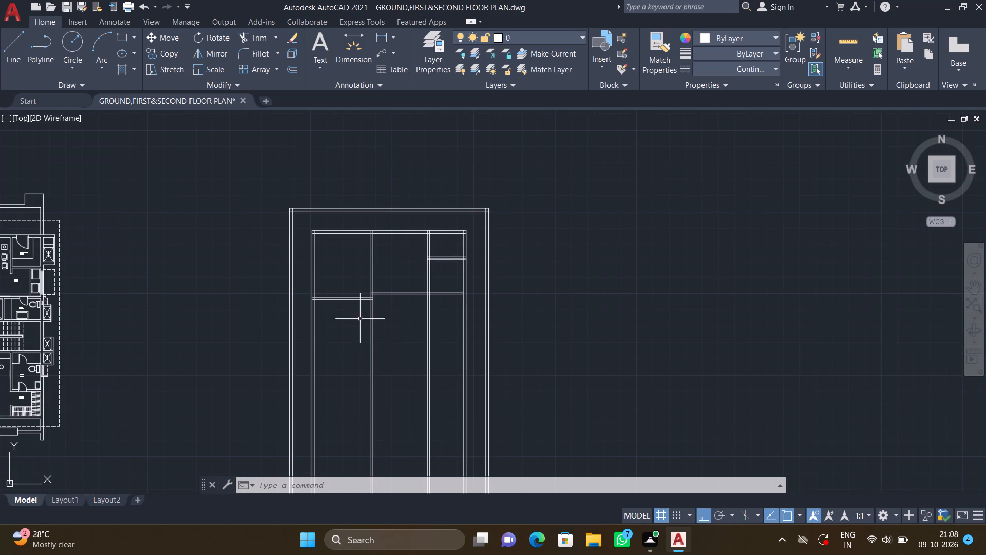
{"action": "scroll", "coordinate": [356, 319], "scroll_direction": "up", "scroll_amount": 2}
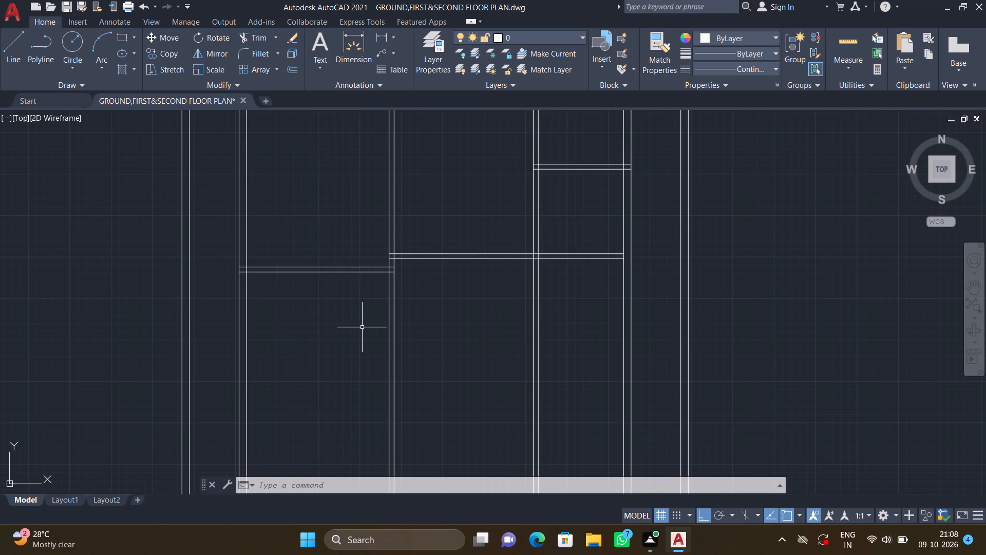
{"action": "scroll", "coordinate": [359, 326], "scroll_direction": "up", "scroll_amount": 1}
{"action": "key", "text": "o"}
{"action": "key", "text": "Return"}
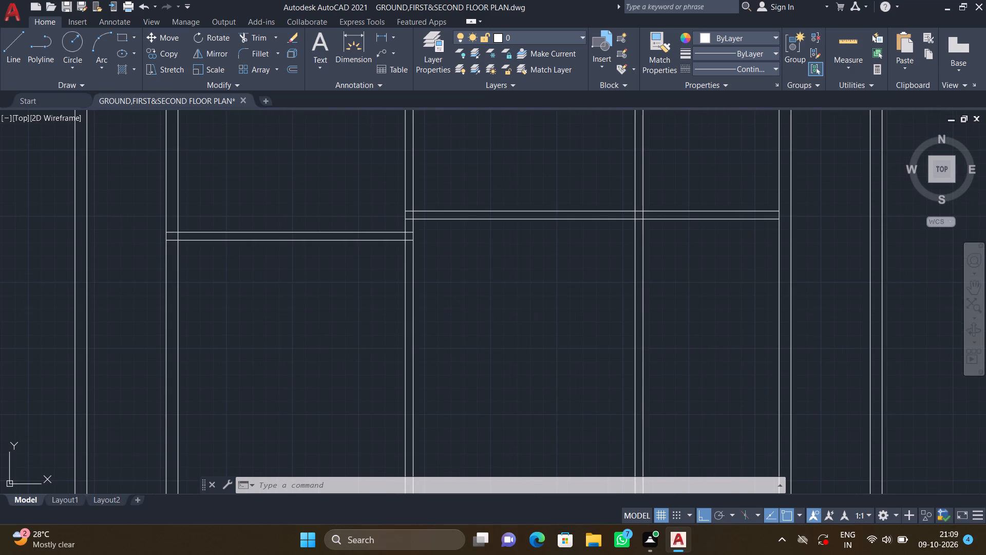
{"action": "type", "text": "16'"}
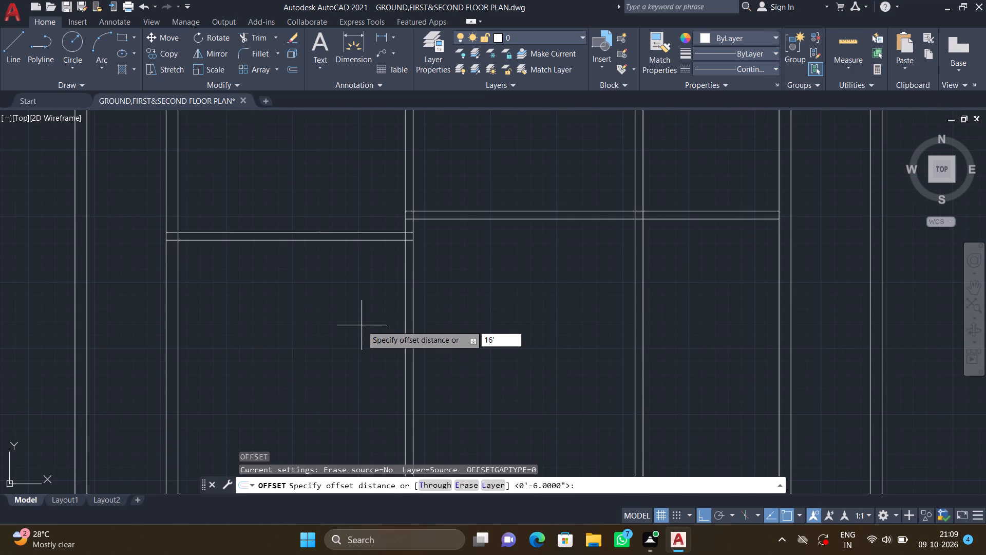
{"action": "type", "text": "6\""}
{"action": "key", "text": "Return"}
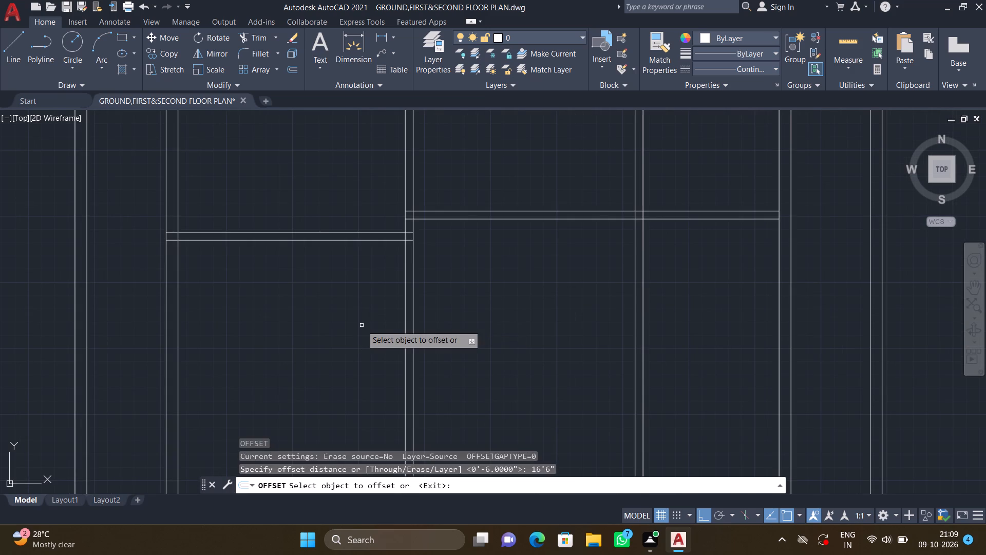
{"action": "scroll", "coordinate": [320, 346], "scroll_direction": "down", "scroll_amount": 2}
{"action": "middle_click_drag", "start_coordinate": [261, 355], "coordinate": [291, 325]}
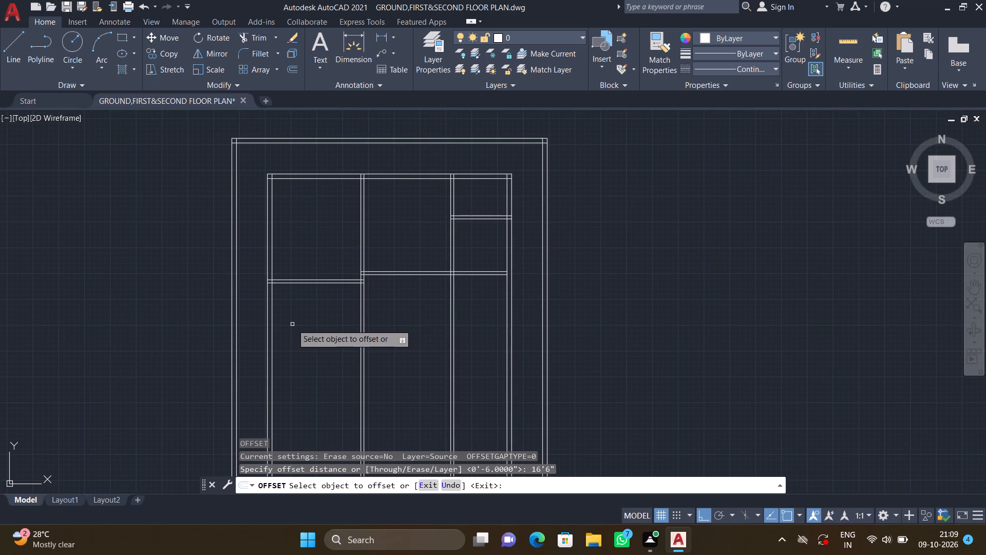
{"action": "scroll", "coordinate": [302, 292], "scroll_direction": "up", "scroll_amount": 1}
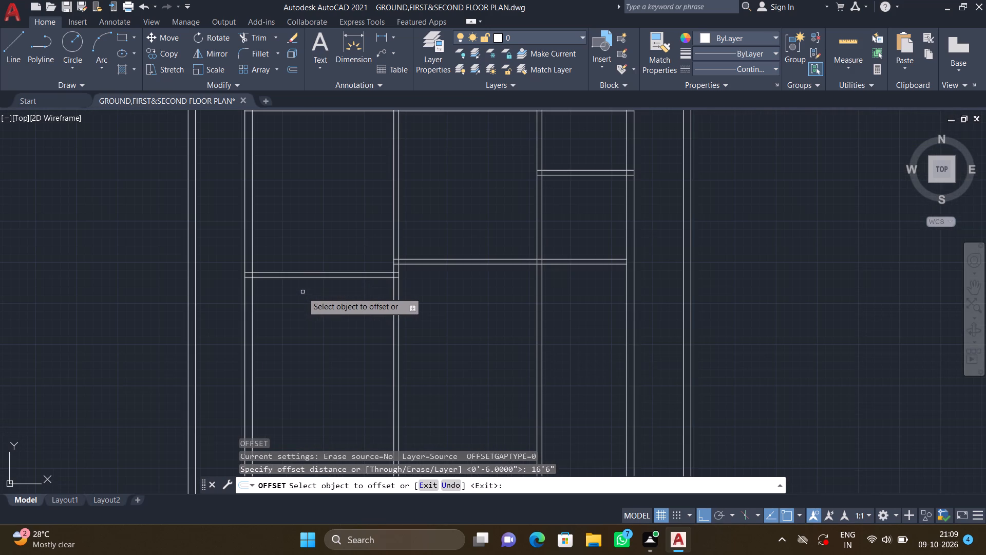
{"action": "left_click", "coordinate": [303, 278]}
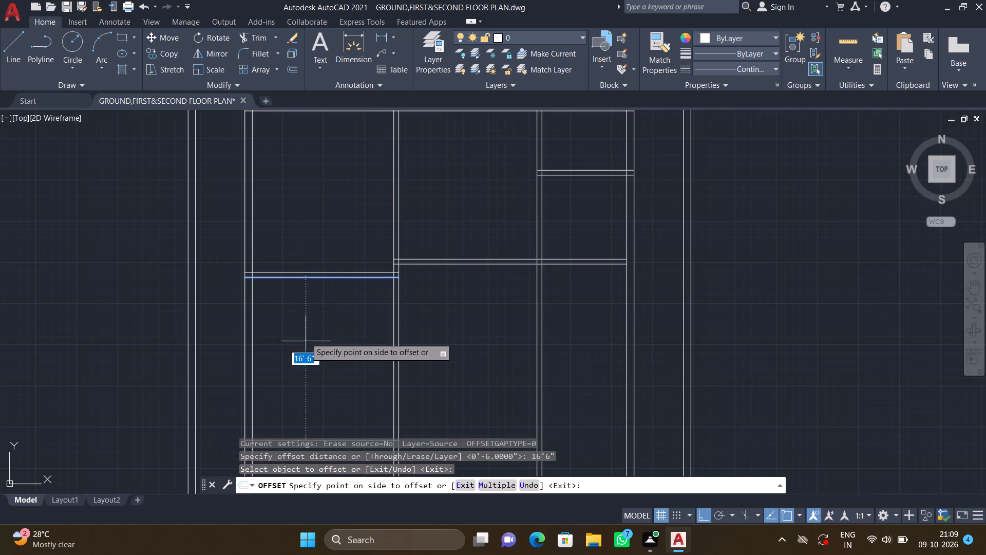
{"action": "double_click", "coordinate": [306, 355]}
{"action": "key", "text": "Return"}
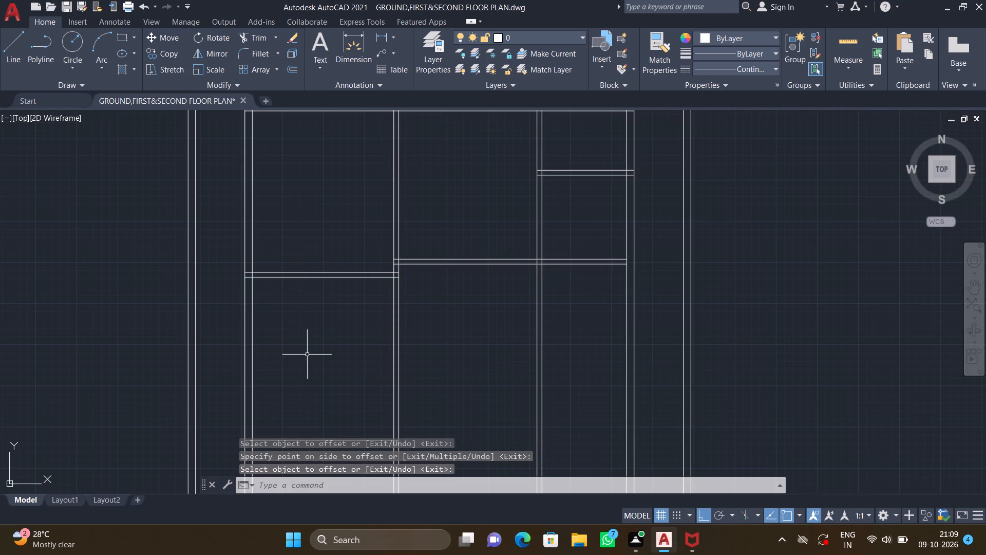
Offset the west bay's new horizontal partition line 6" south to form the partition wall thickness.
{"action": "scroll", "coordinate": [307, 355], "scroll_direction": "down", "scroll_amount": 2}
{"action": "middle_click_drag", "start_coordinate": [317, 402], "coordinate": [310, 342]}
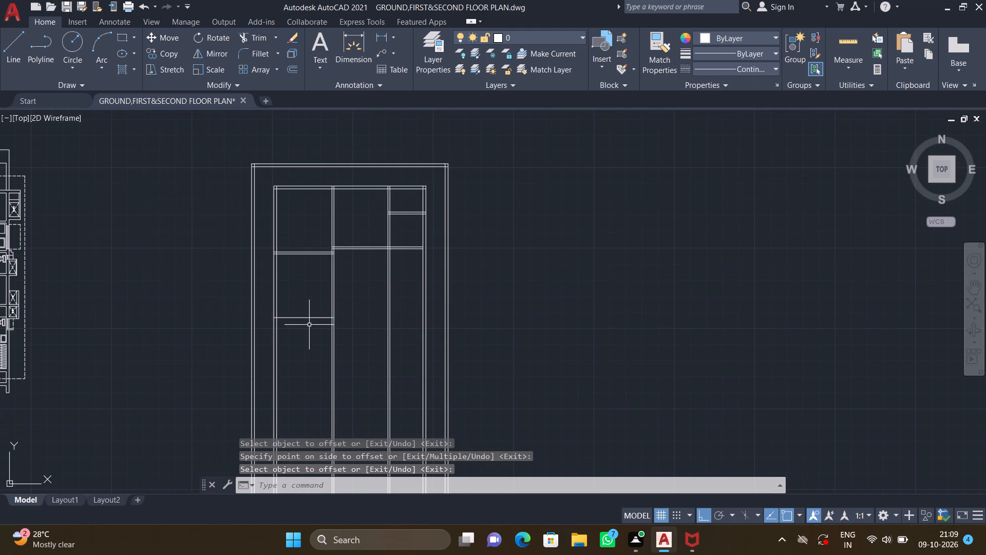
{"action": "scroll", "coordinate": [306, 327], "scroll_direction": "up", "scroll_amount": 2}
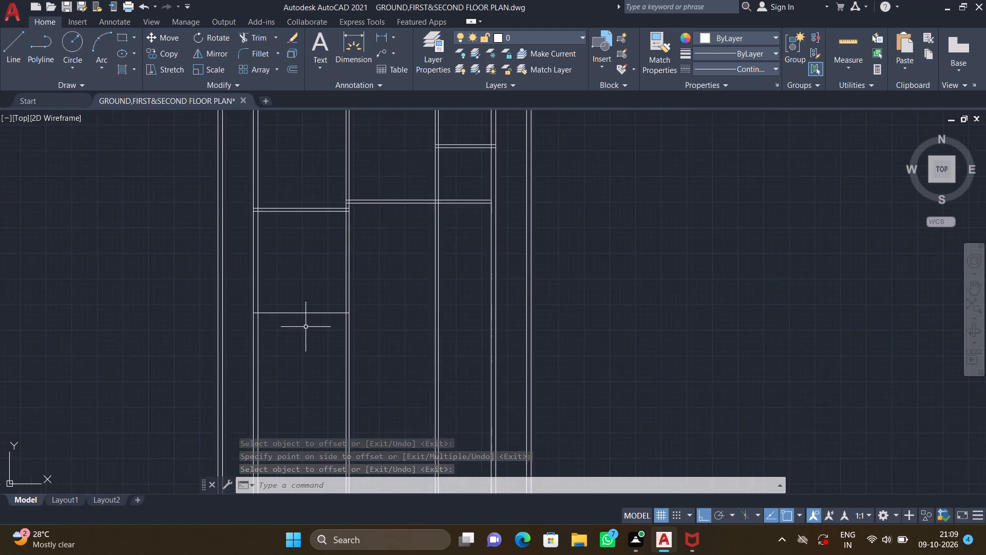
{"action": "key", "text": "o"}
{"action": "key", "text": "Return"}
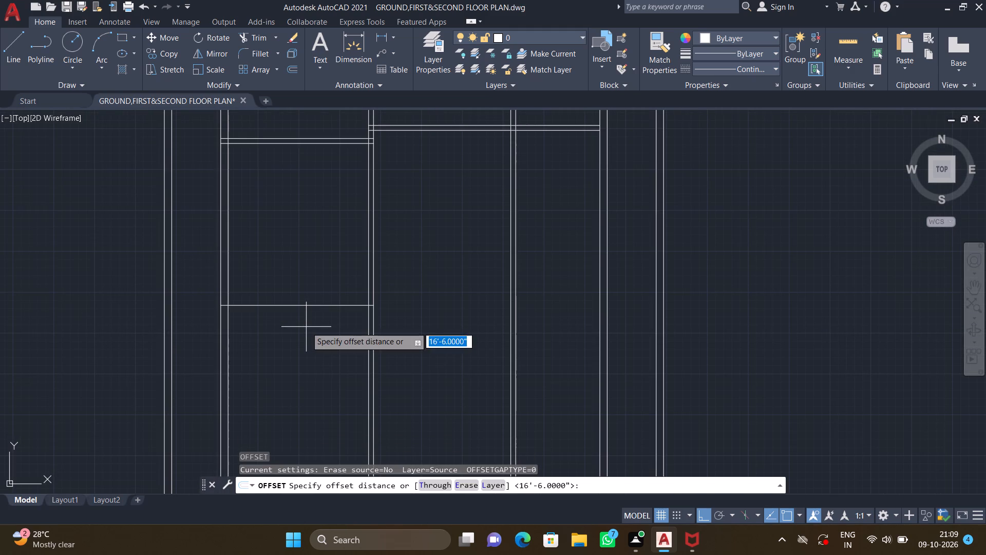
{"action": "type", "text": "6\""}
{"action": "key", "text": "Return"}
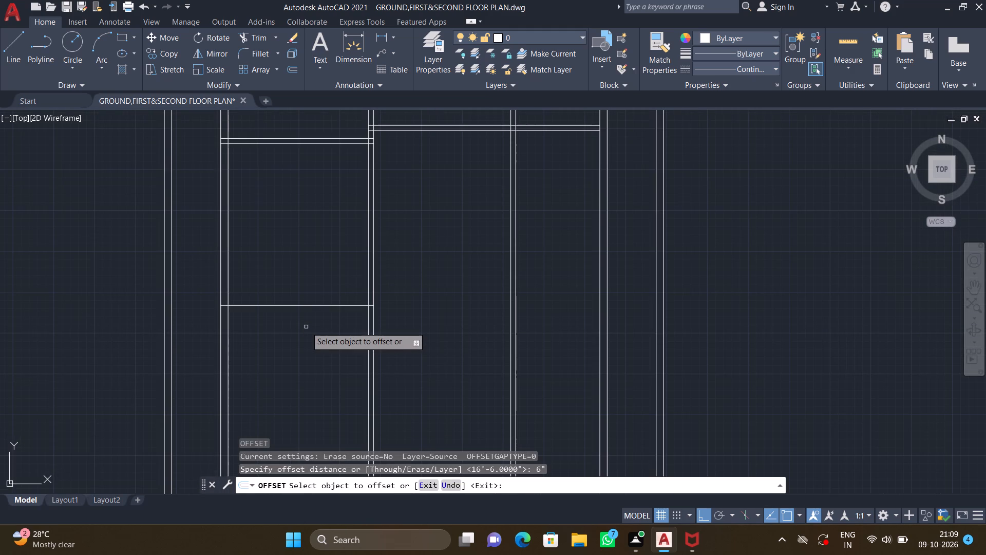
{"action": "left_click", "coordinate": [280, 305]}
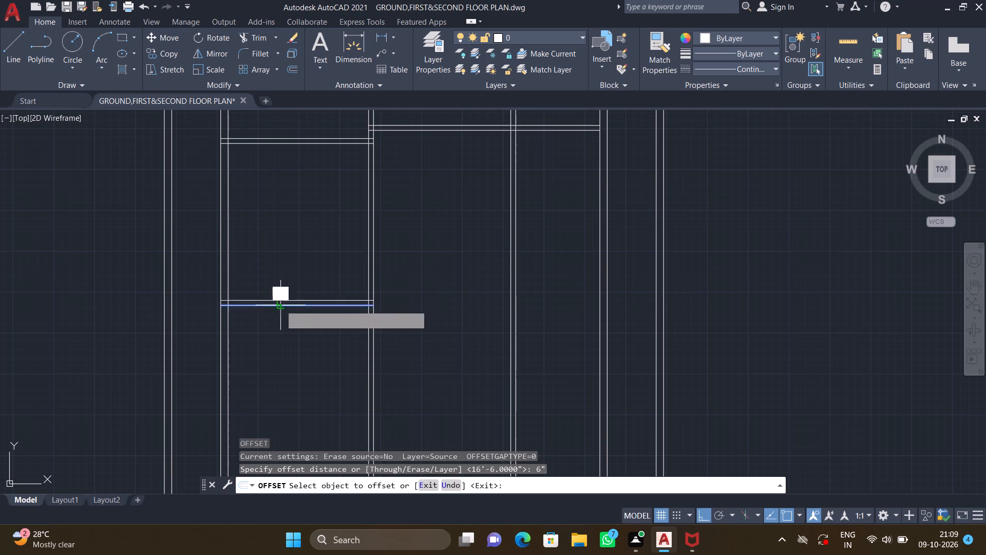
{"action": "left_click", "coordinate": [283, 347]}
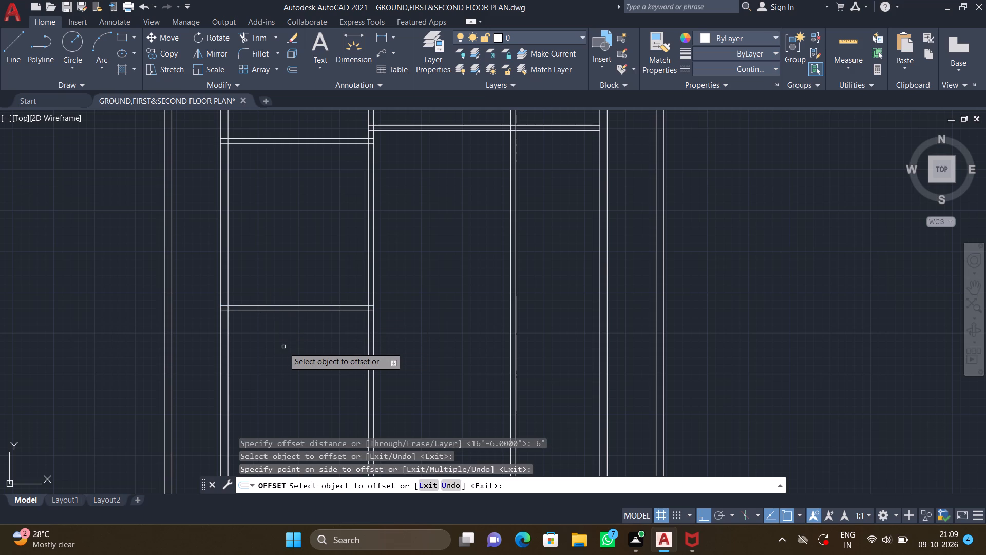
{"action": "key", "text": "Return"}
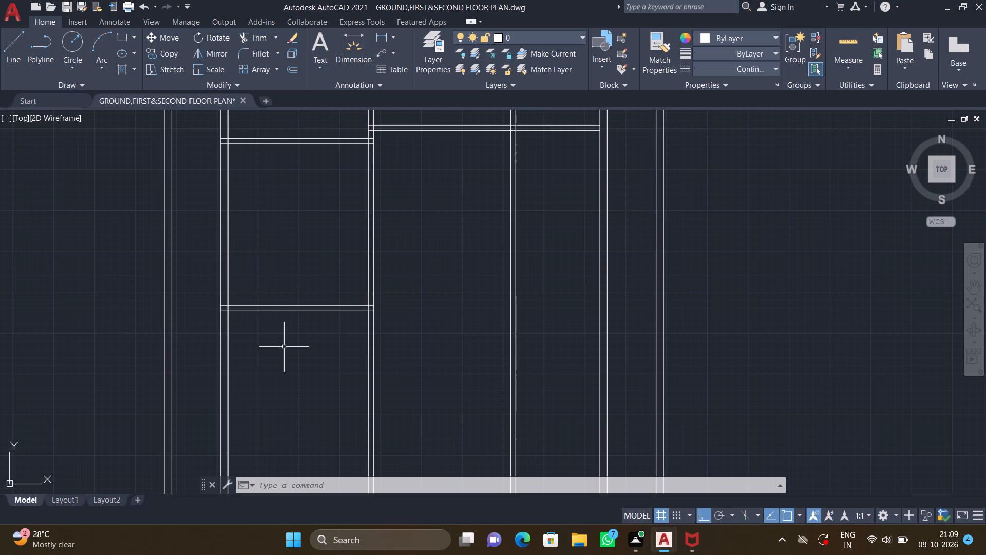
{"action": "scroll", "coordinate": [284, 347], "scroll_direction": "down", "scroll_amount": 2}
{"action": "middle_click_drag", "start_coordinate": [250, 283], "coordinate": [323, 286]}
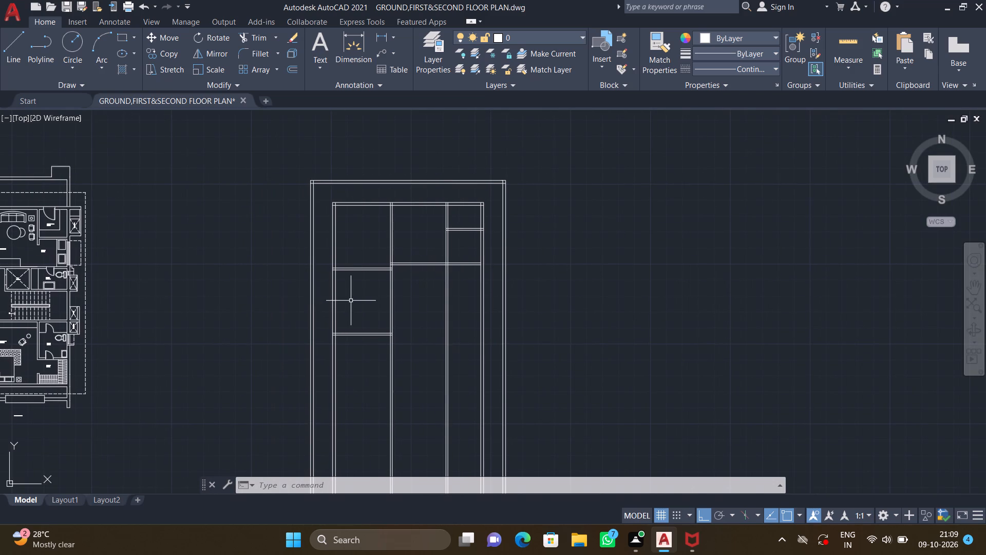
Trim both west wall lines of the building between the west bay's two horizontal partition walls.
{"action": "scroll", "coordinate": [371, 283], "scroll_direction": "up", "scroll_amount": 2}
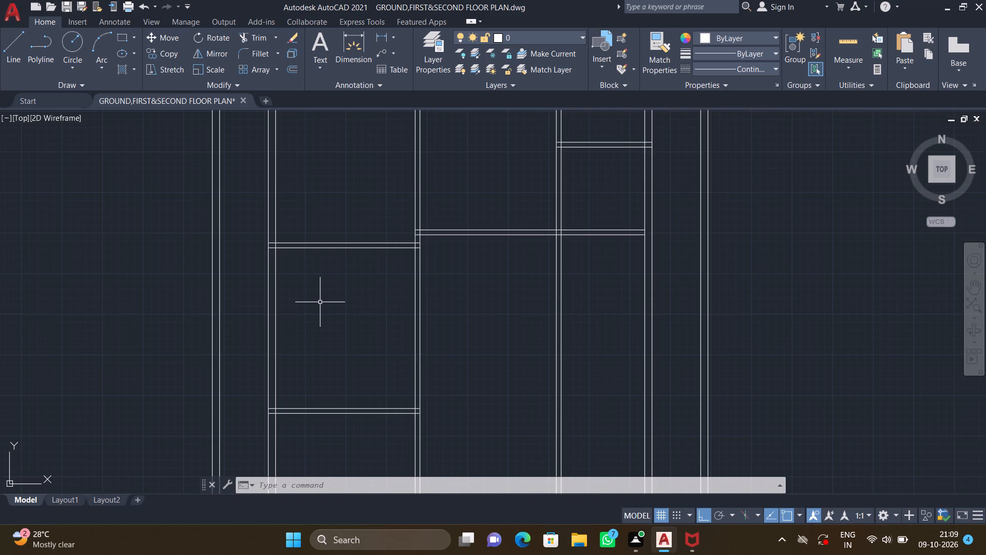
{"action": "key", "text": "t"}
{"action": "key", "text": "r"}
{"action": "key", "text": "Return"}
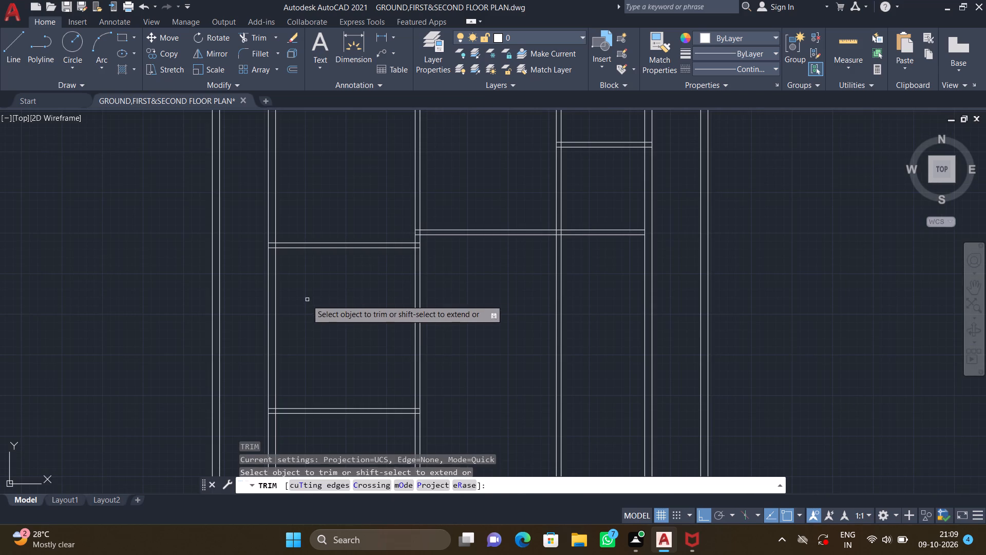
{"action": "left_click_drag", "start_coordinate": [282, 316], "coordinate": [260, 319]}
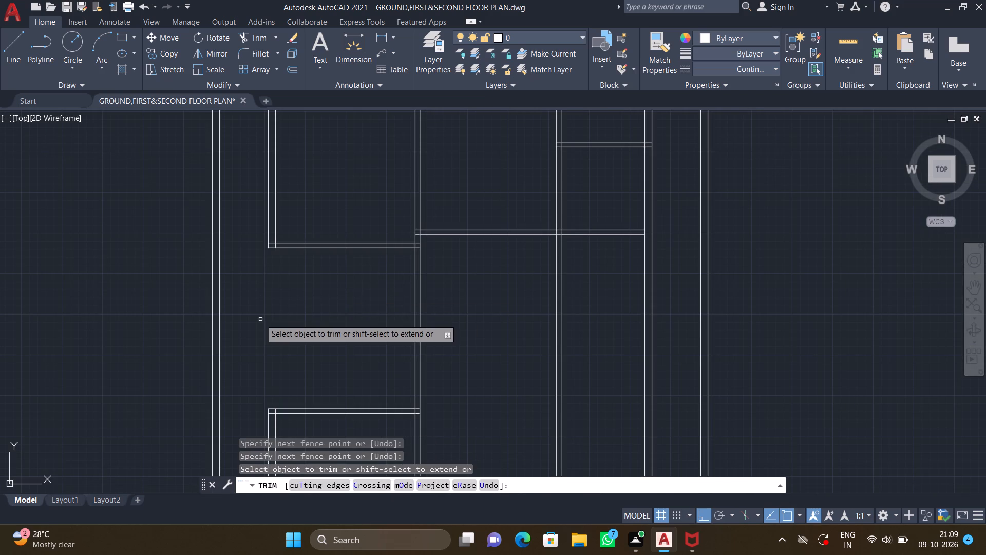
{"action": "key", "text": "Return"}
{"action": "key", "text": "l"}
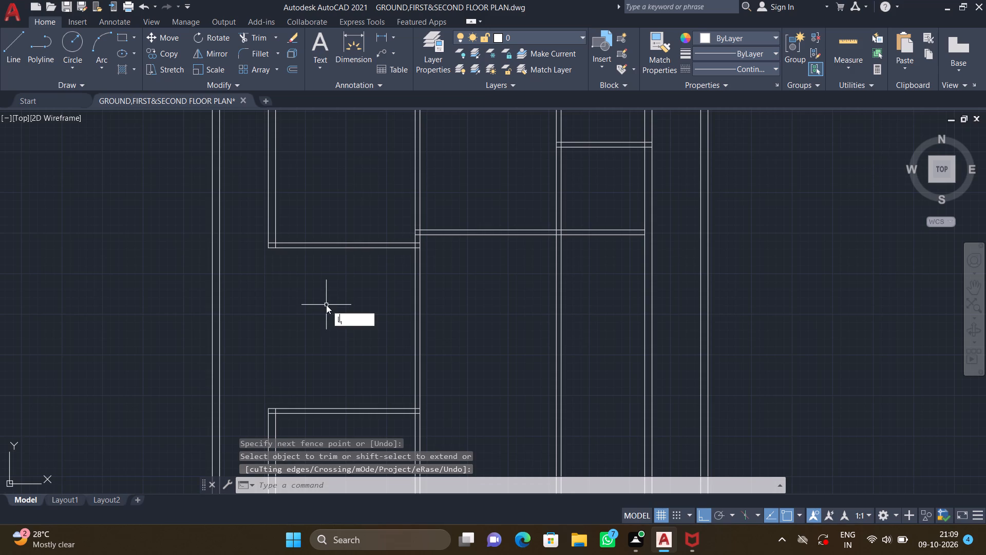
{"action": "key", "text": "Escape"}
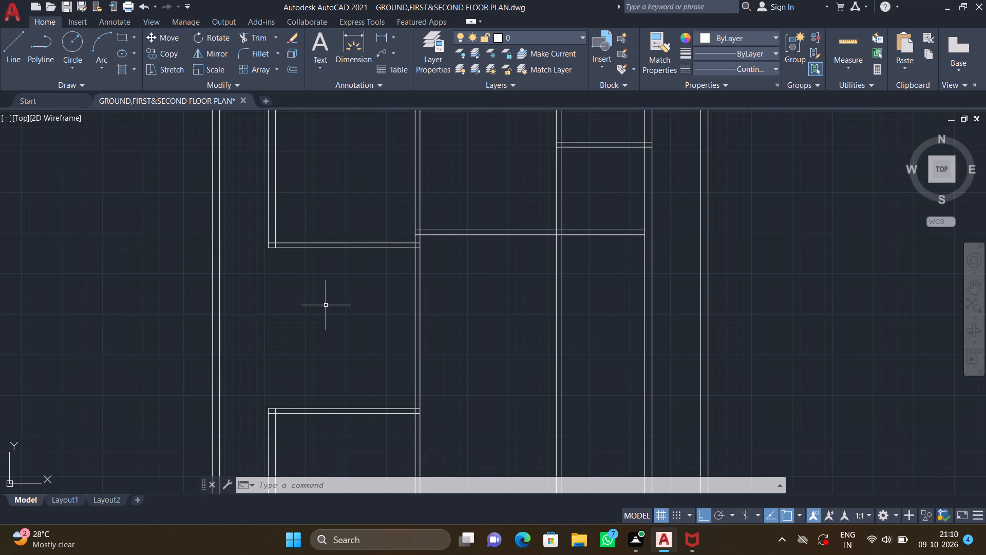
Draw a vertical line joining the west bay's two horizontal partition walls, set slightly east of the removed west wall section.
{"action": "key", "text": "l"}
{"action": "key", "text": "Return"}
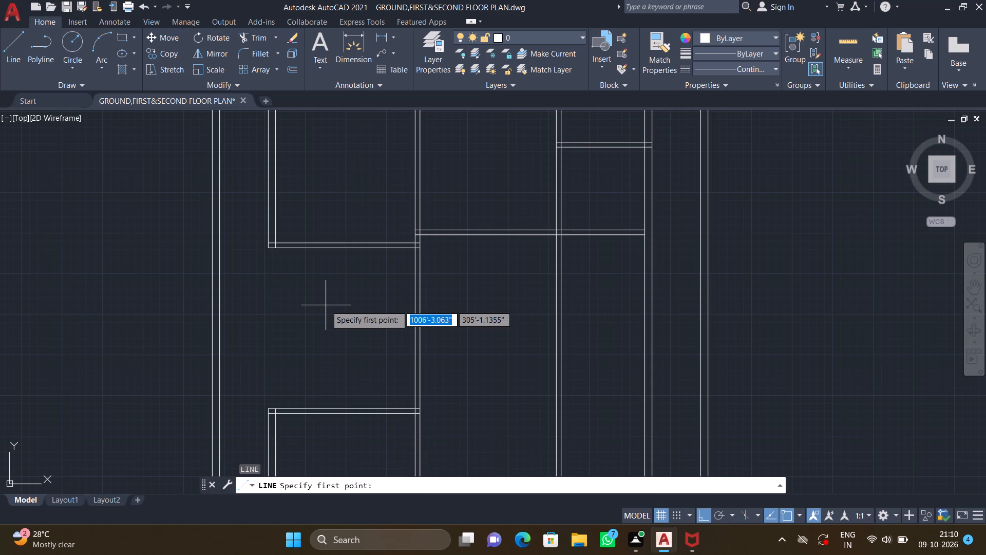
{"action": "scroll", "coordinate": [320, 273], "scroll_direction": "up", "scroll_amount": 1}
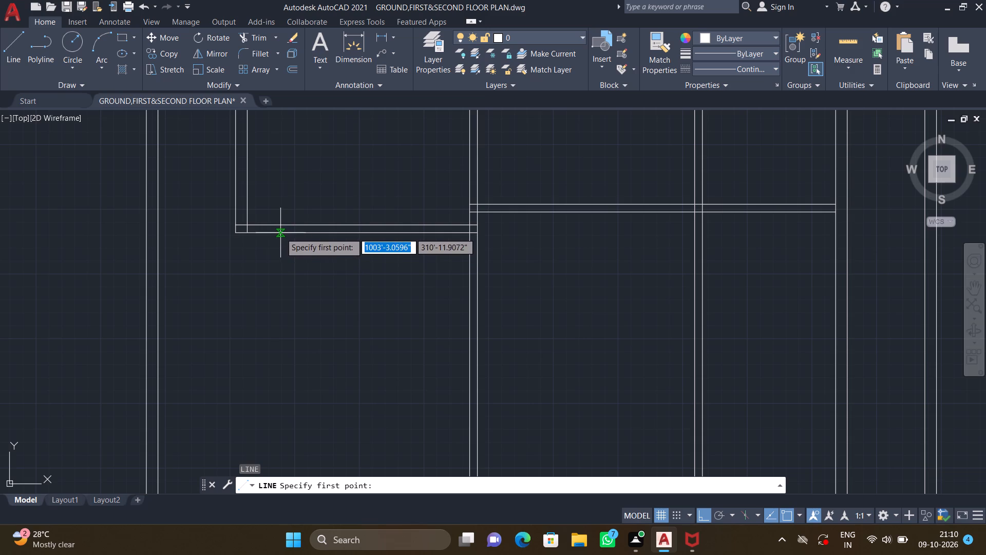
{"action": "left_click", "coordinate": [280, 233]}
{"action": "scroll", "coordinate": [287, 284], "scroll_direction": "down", "scroll_amount": 2}
{"action": "middle_click_drag", "start_coordinate": [286, 325], "coordinate": [275, 294]}
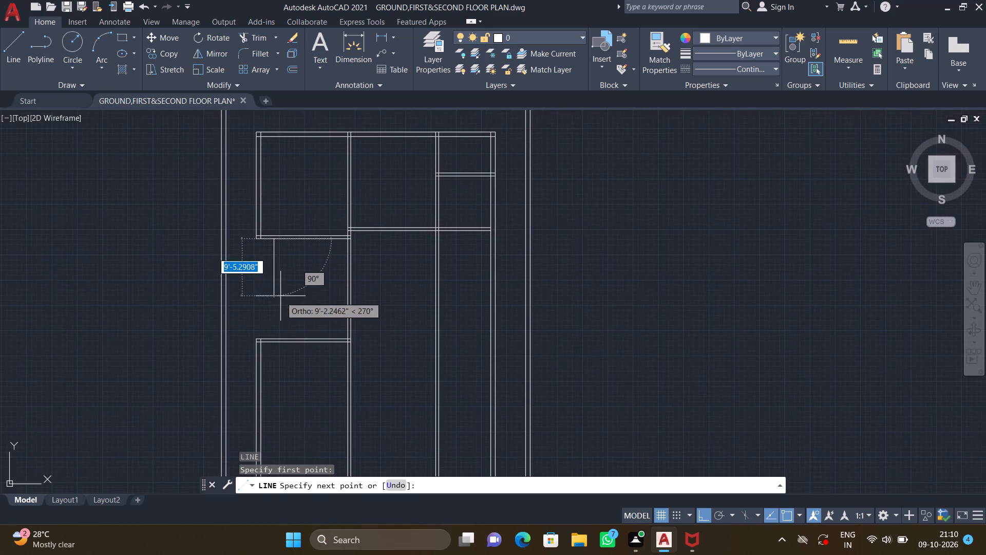
{"action": "scroll", "coordinate": [277, 319], "scroll_direction": "up", "scroll_amount": 2}
{"action": "left_click", "coordinate": [267, 372]}
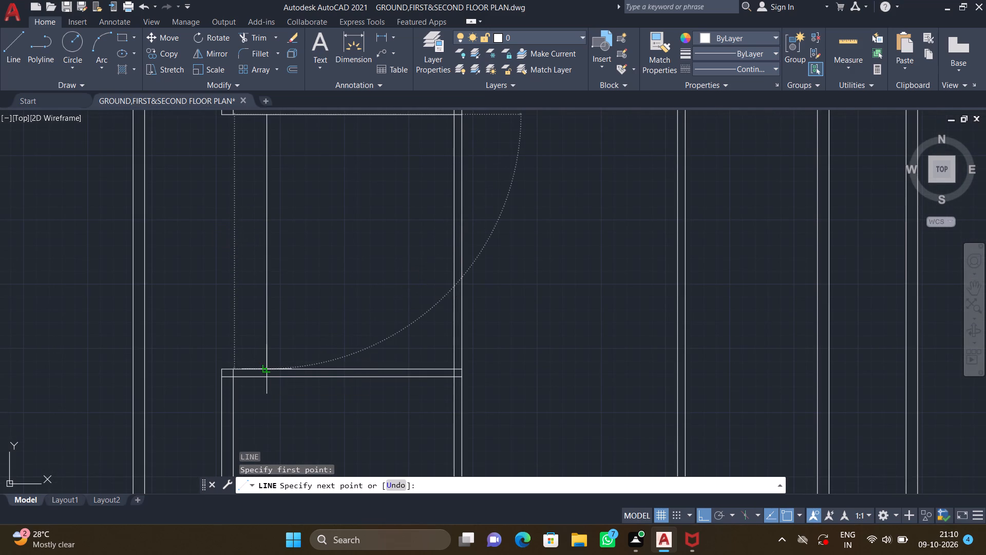
{"action": "key", "text": "Return"}
{"action": "scroll", "coordinate": [291, 323], "scroll_direction": "down", "scroll_amount": 2}
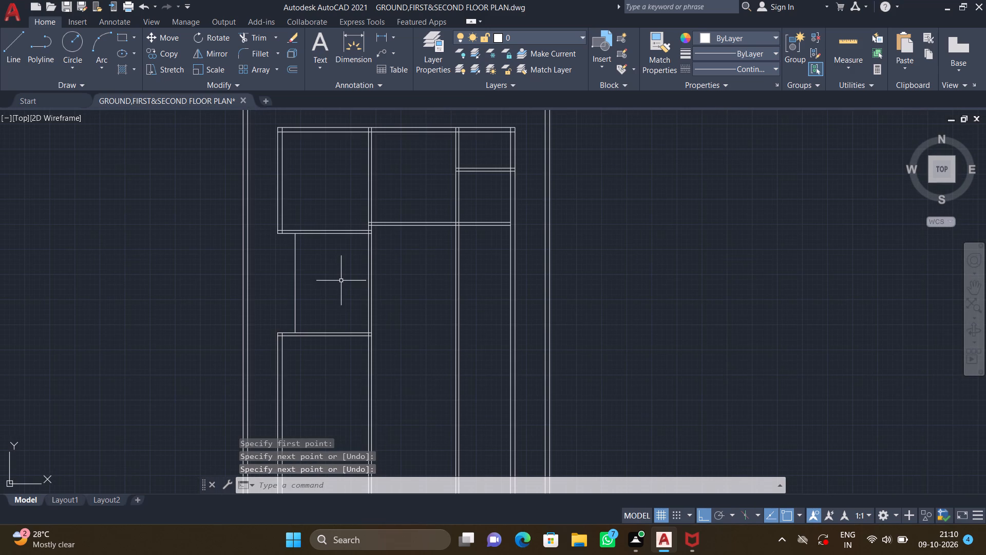
Offset the new vertical line 9" east to form the recessed west wall's thickness.
{"action": "key", "text": "o"}
{"action": "key", "text": "Return"}
{"action": "type", "text": "9\""}
{"action": "key", "text": "Return"}
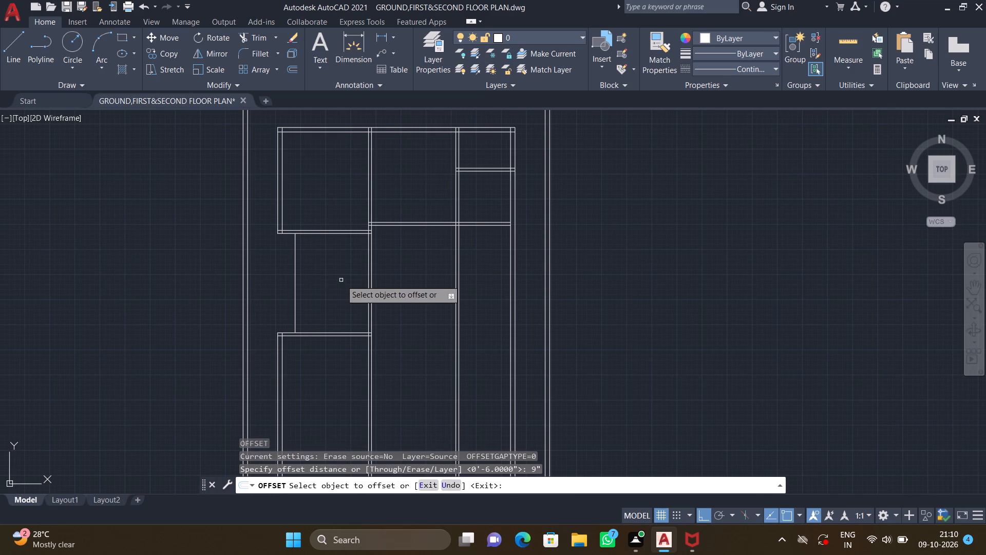
{"action": "left_click", "coordinate": [294, 301]}
{"action": "left_click", "coordinate": [325, 290]}
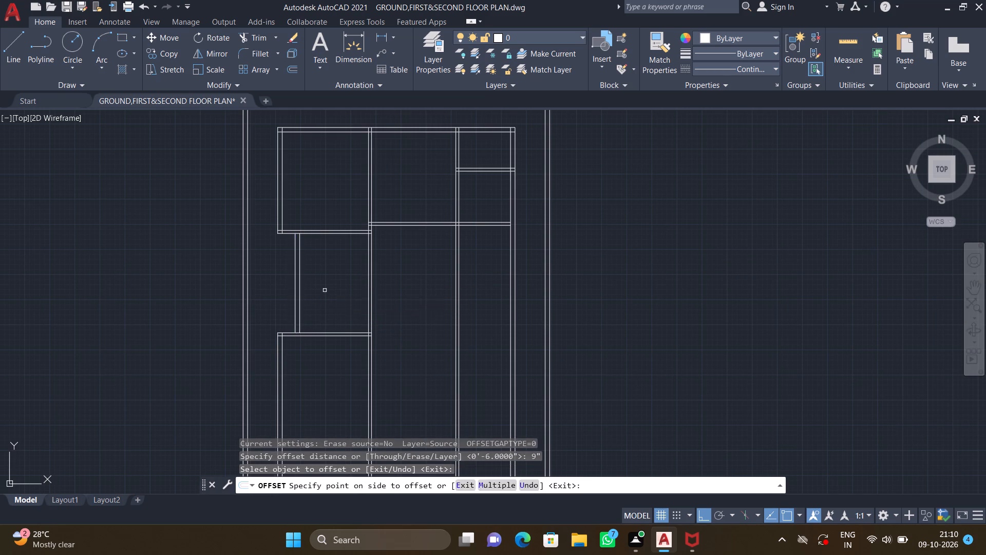
{"action": "key", "text": "Return"}
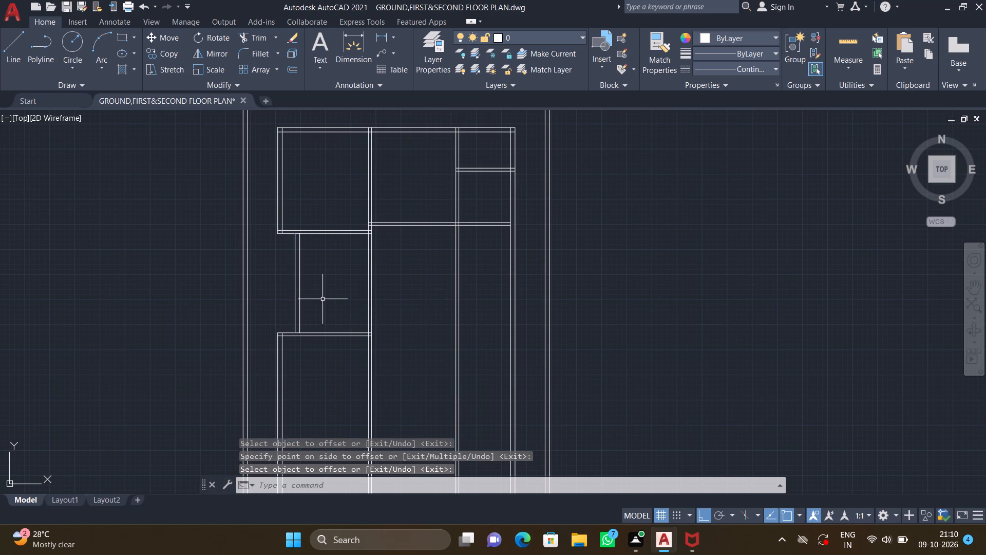
Trim the west-middle partition wall between the west bay's horizontal walls, and the middle-east partition wall below its horizontal wall.
{"action": "scroll", "coordinate": [321, 298], "scroll_direction": "down", "scroll_amount": 2}
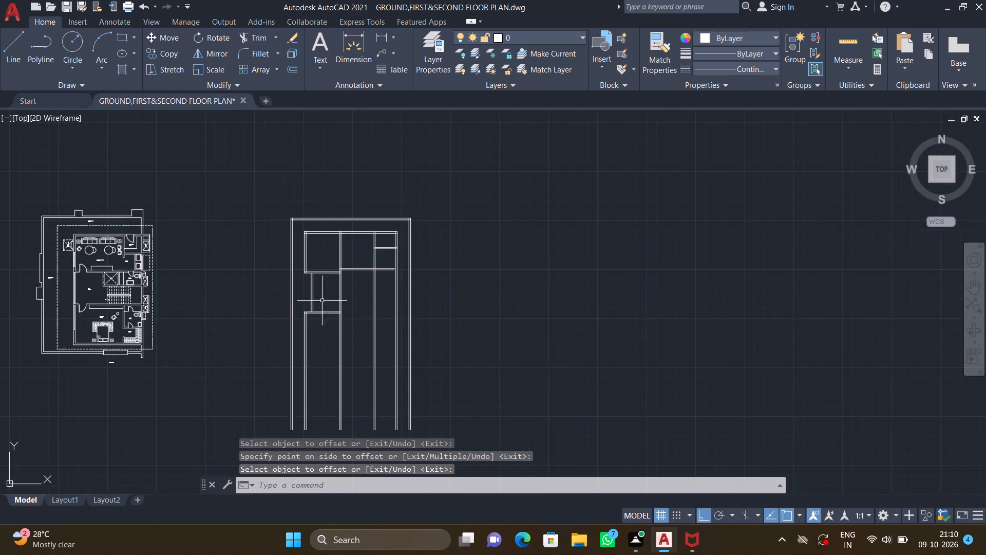
{"action": "scroll", "coordinate": [350, 295], "scroll_direction": "up", "scroll_amount": 2}
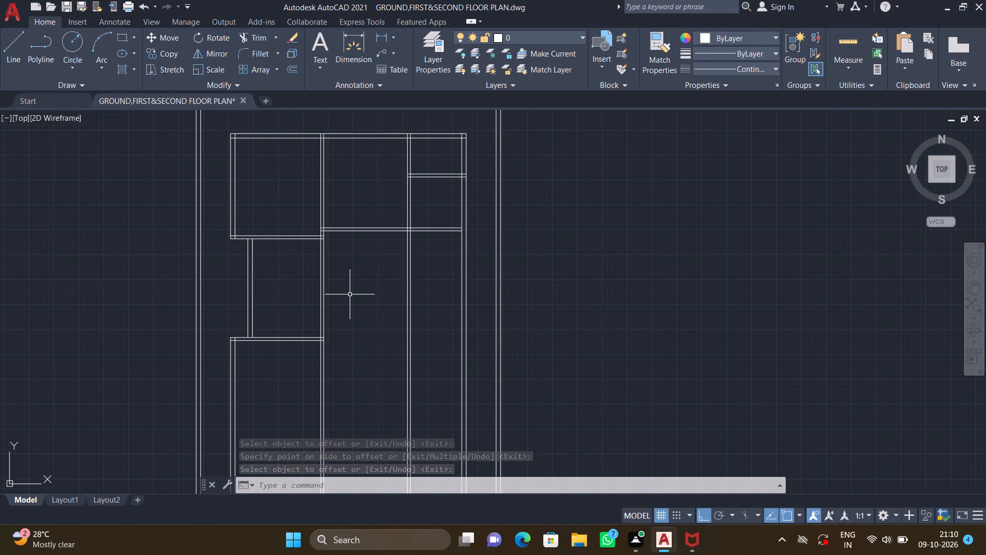
{"action": "type", "text": "tr"}
{"action": "key", "text": "Return"}
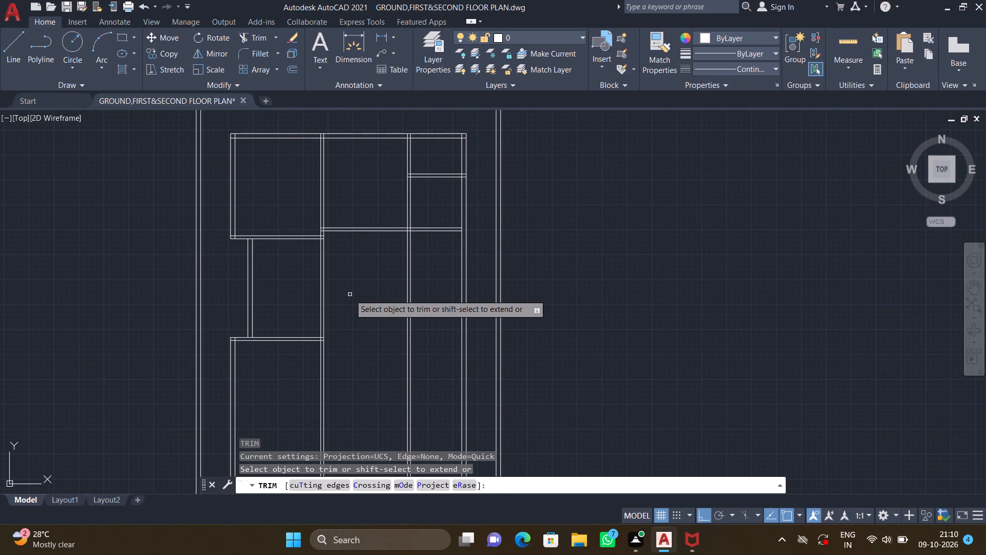
{"action": "left_click", "coordinate": [319, 285]}
{"action": "left_click", "coordinate": [324, 286]}
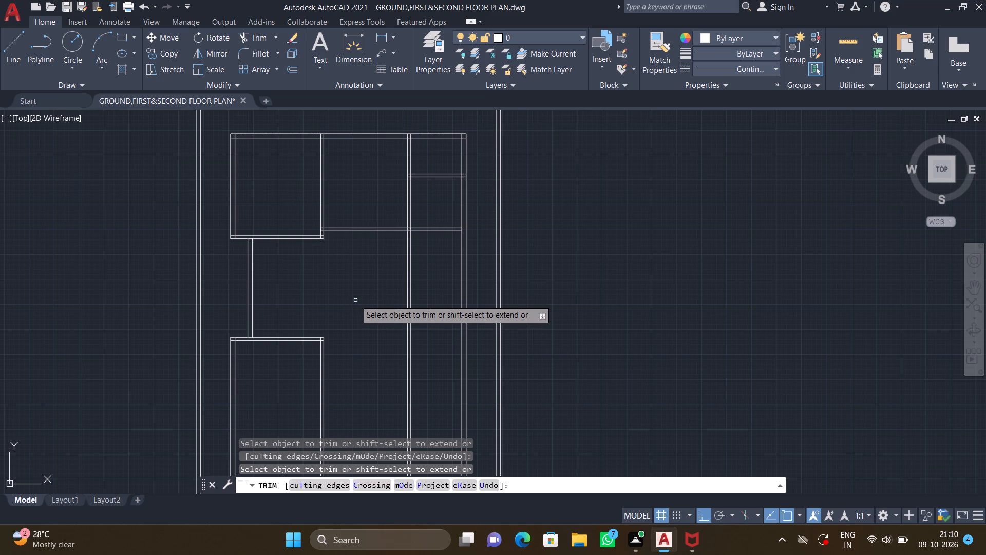
{"action": "left_click", "coordinate": [410, 267]}
{"action": "left_click", "coordinate": [407, 267]}
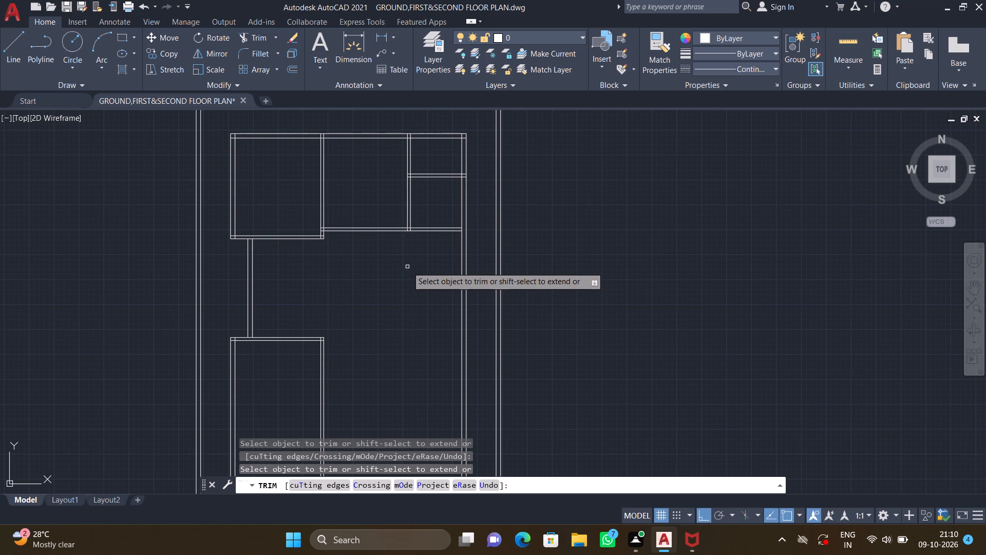
{"action": "key", "text": "Return"}
Offset the east wall's inner line 16'3" west to place a new vertical partition line.
{"action": "key", "text": "o"}
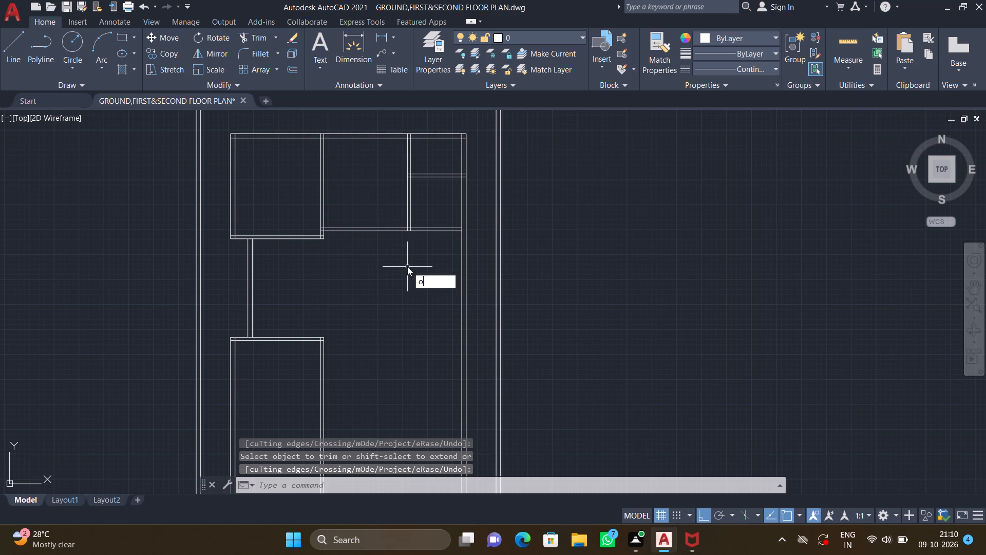
{"action": "key", "text": "Return"}
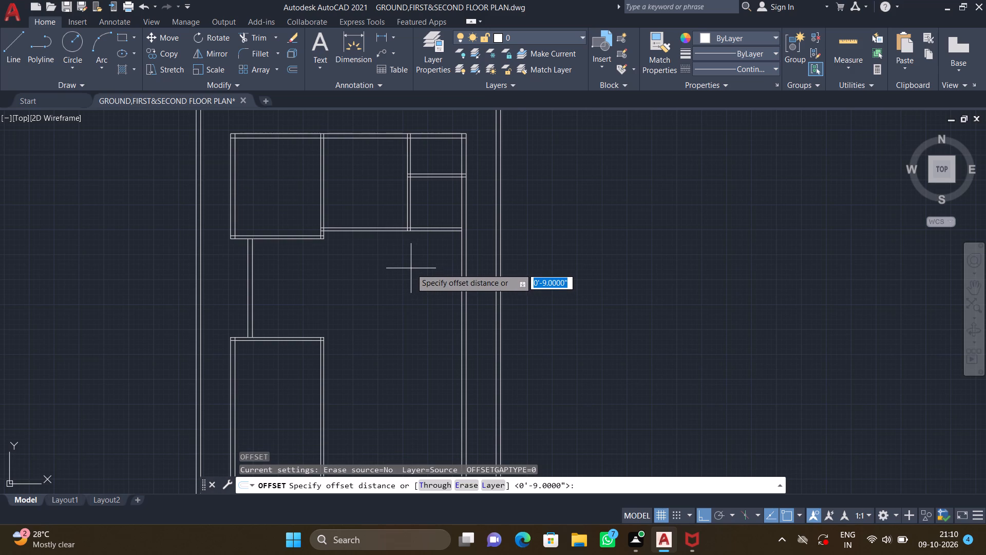
{"action": "type", "text": "16'"}
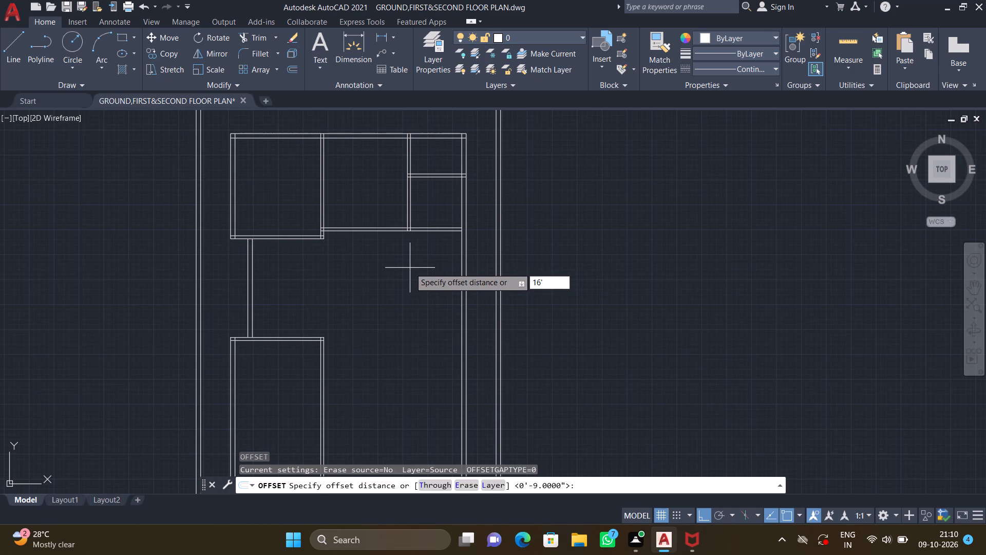
{"action": "type", "text": "3\""}
{"action": "key", "text": "Return"}
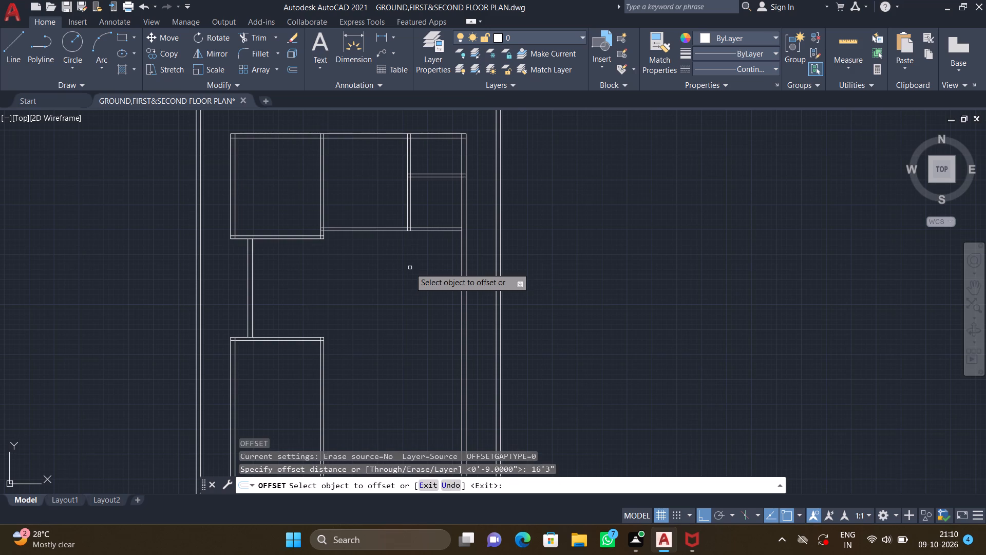
{"action": "left_click", "coordinate": [460, 289]}
{"action": "left_click", "coordinate": [369, 309]}
{"action": "key", "text": "Return"}
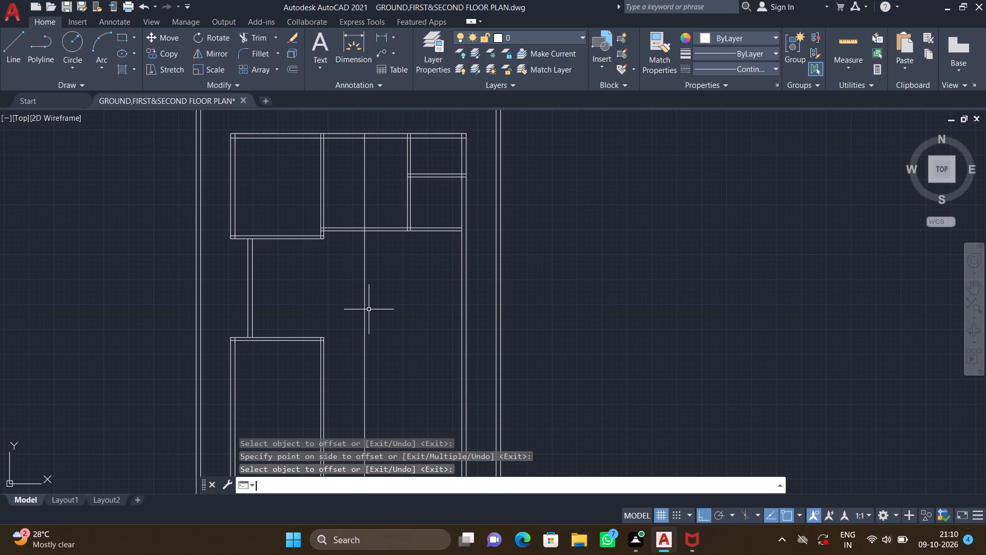
Trim the new vertical partition line above the middle bay's horizontal partition wall, including the stub within the north wall.
{"action": "key", "text": "t"}
{"action": "key", "text": "r"}
{"action": "key", "text": "Return"}
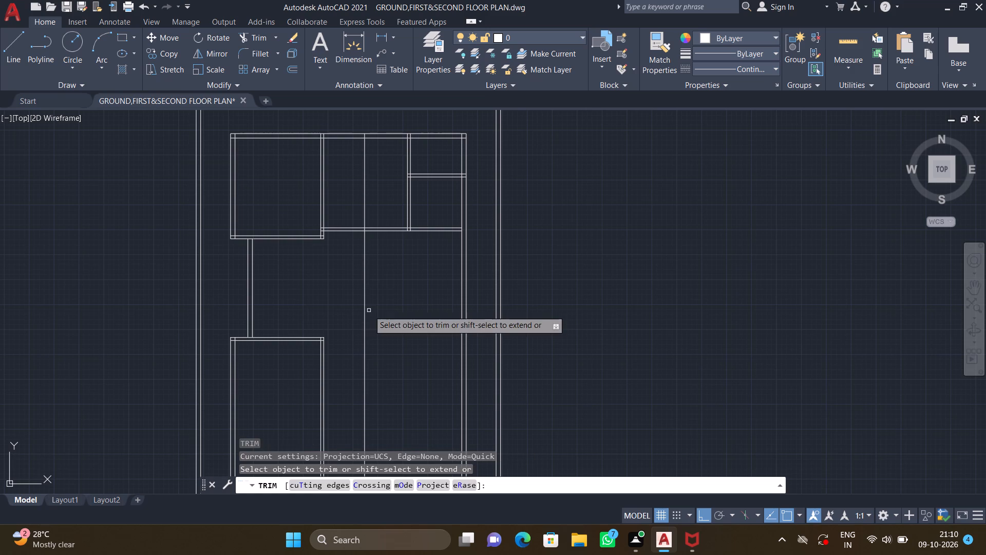
{"action": "left_click", "coordinate": [363, 191]}
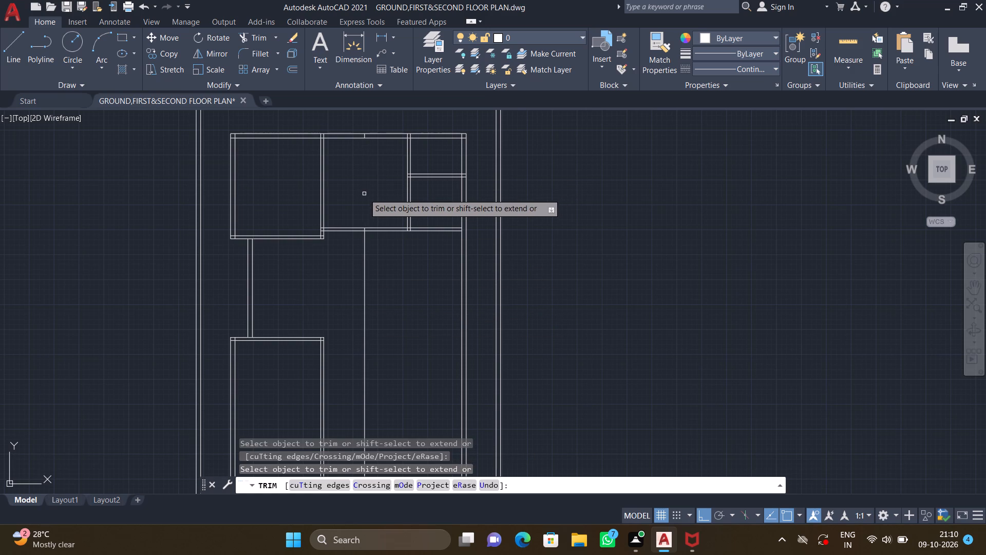
{"action": "scroll", "coordinate": [362, 139], "scroll_direction": "up", "scroll_amount": 1}
{"action": "left_click", "coordinate": [365, 135]}
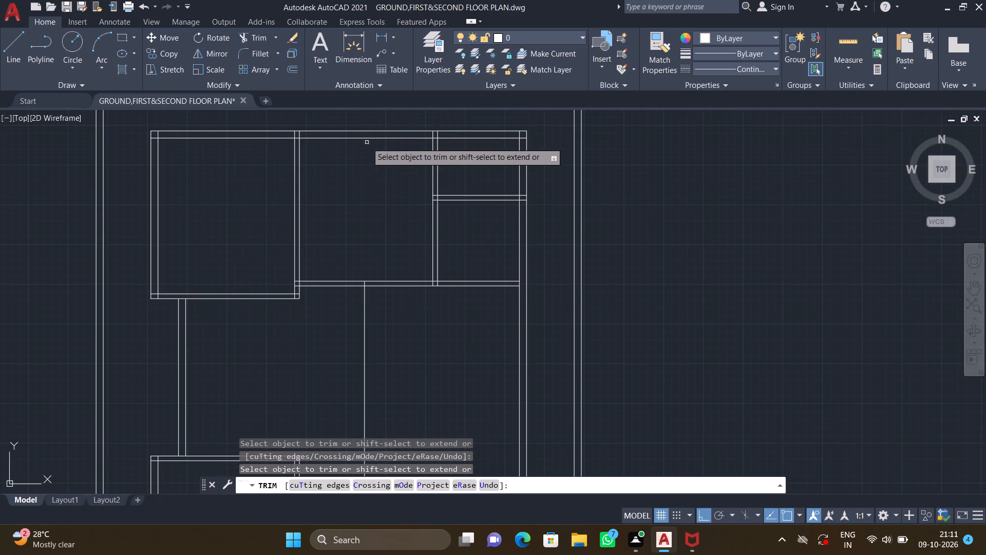
{"action": "scroll", "coordinate": [370, 218], "scroll_direction": "down", "scroll_amount": 1}
{"action": "middle_click_drag", "start_coordinate": [393, 335], "coordinate": [380, 309]}
{"action": "key", "text": "Return"}
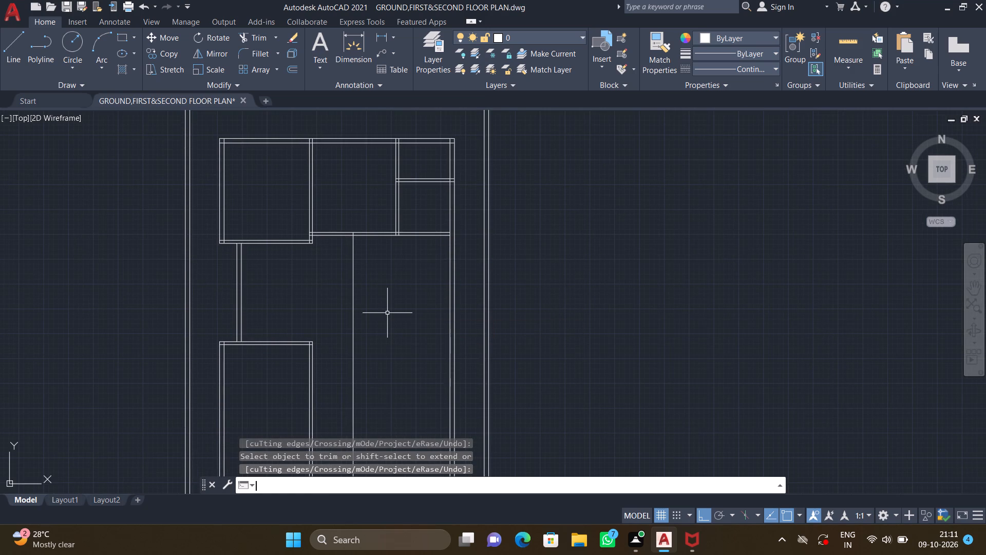
Offset the new vertical partition line 6" west to form the partition wall thickness.
{"action": "key", "text": "o"}
{"action": "key", "text": "Return"}
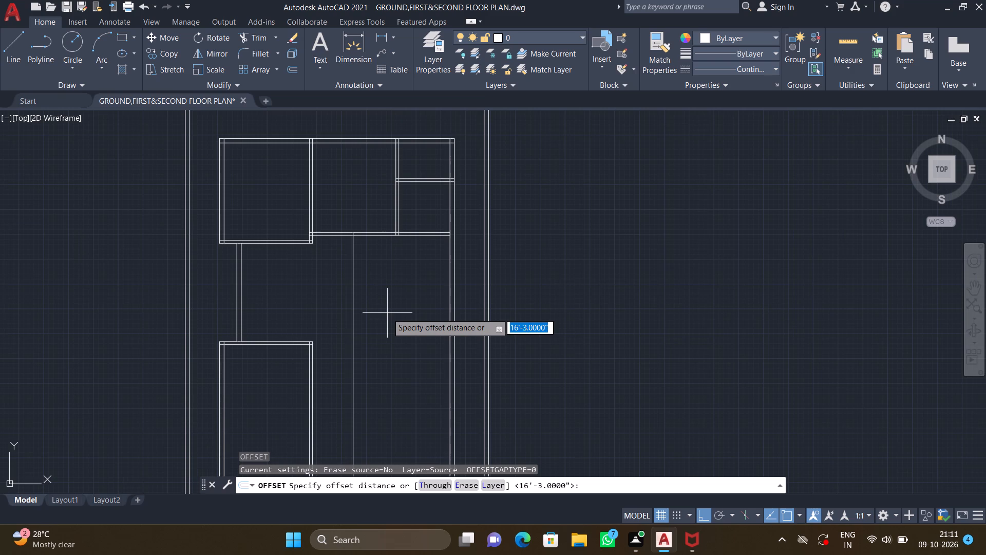
{"action": "type", "text": "6\""}
{"action": "key", "text": "Return"}
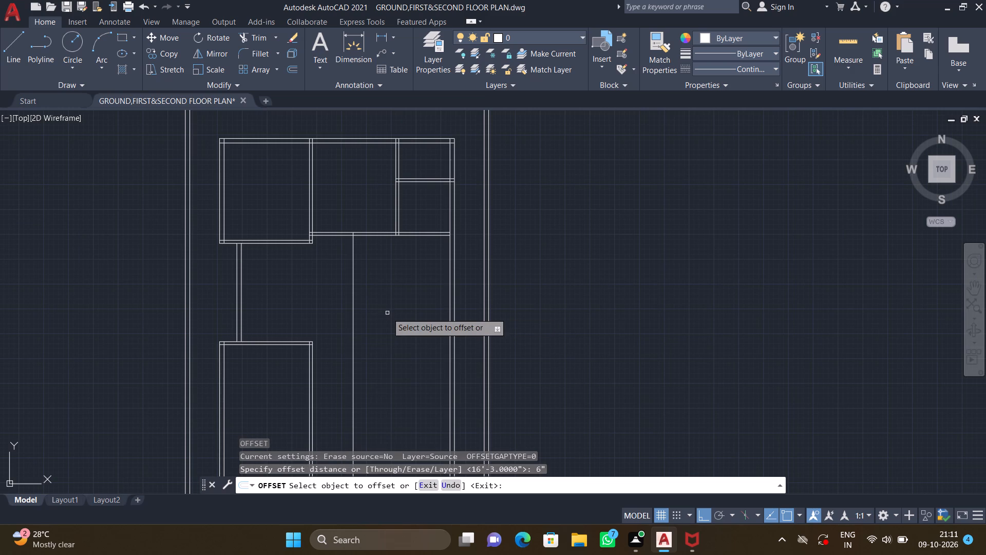
{"action": "left_click", "coordinate": [352, 314]}
{"action": "double_click", "coordinate": [330, 322]}
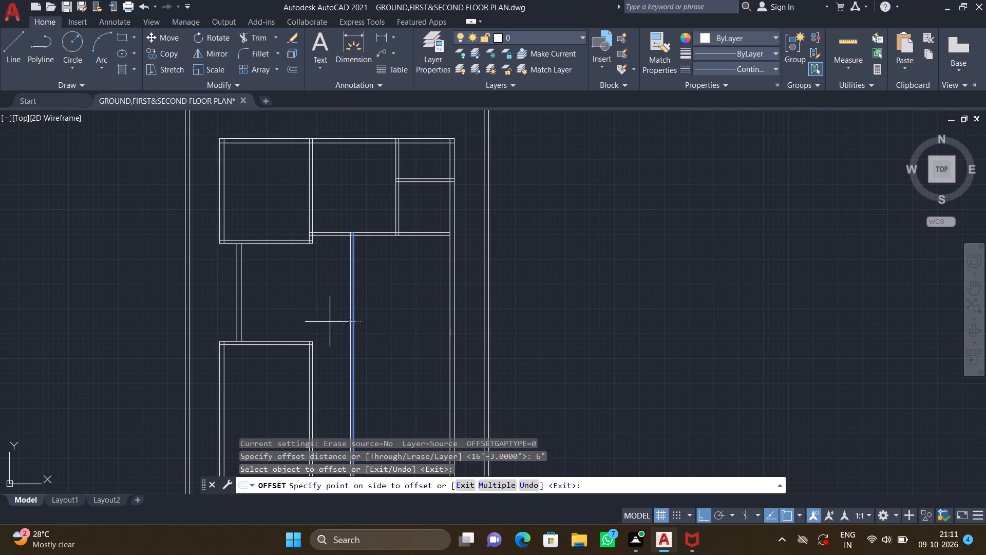
{"action": "key", "text": "Return"}
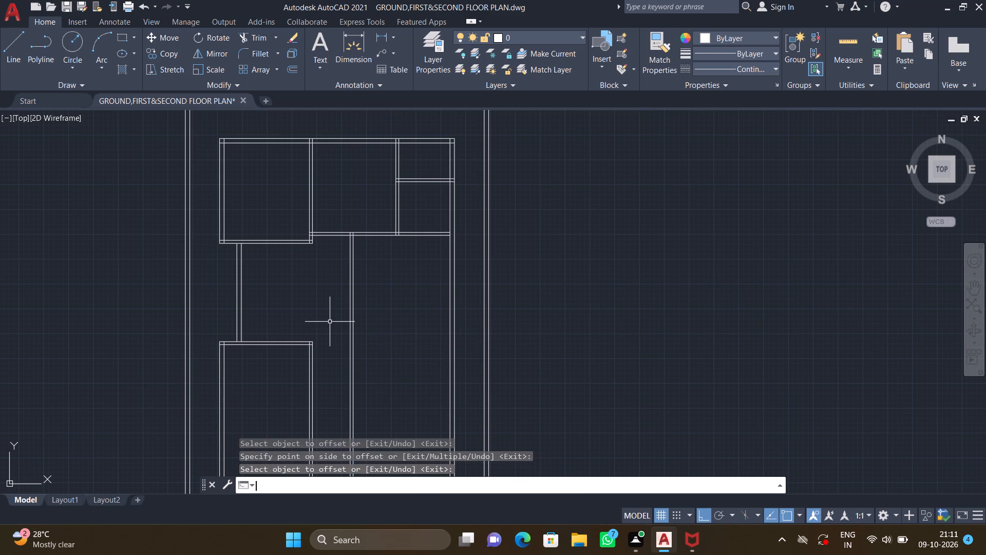
Offset the lower line of the middle bay's horizontal partition wall 12' south to place a new horizontal partition line.
{"action": "middle_click_drag", "start_coordinate": [373, 297], "coordinate": [340, 292]}
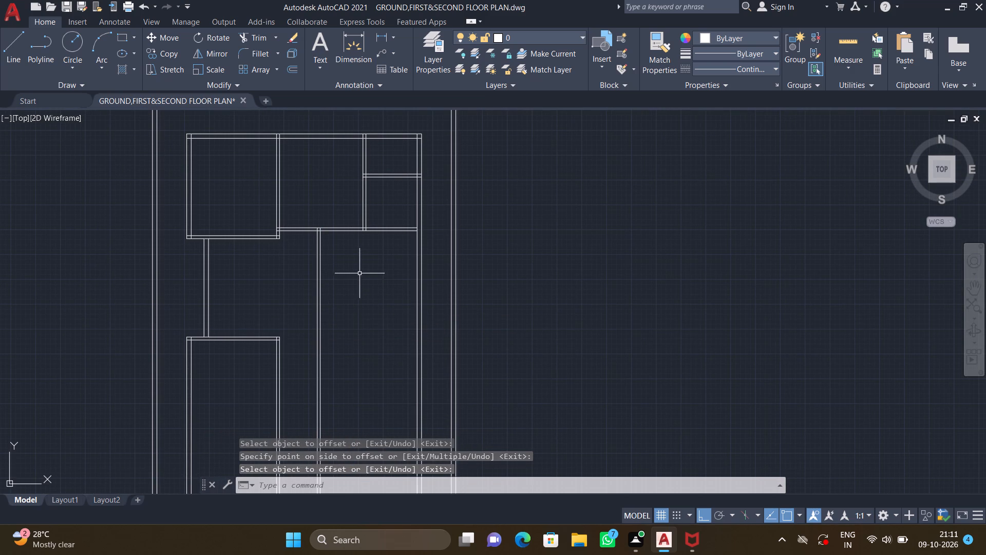
{"action": "key", "text": "o"}
{"action": "key", "text": "Return"}
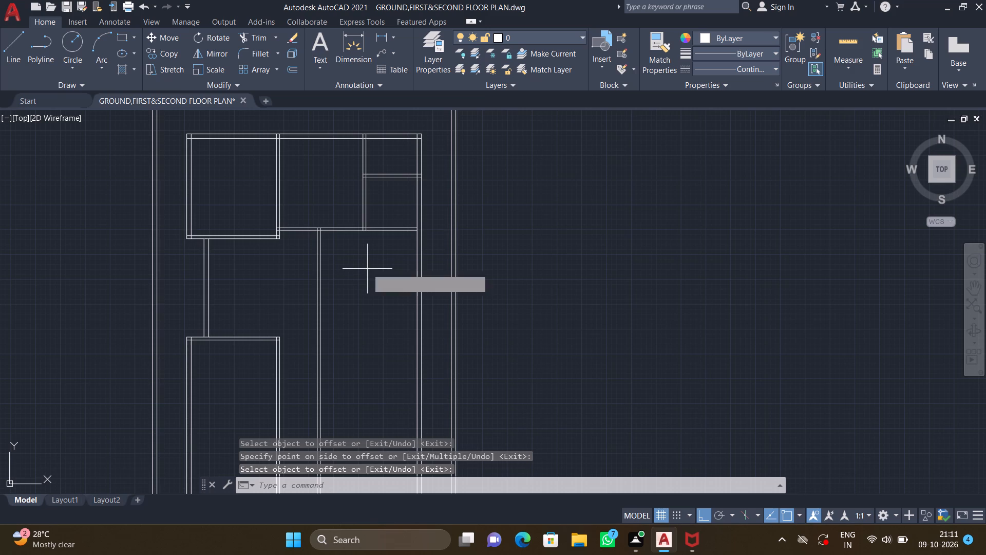
{"action": "type", "text": "12'"}
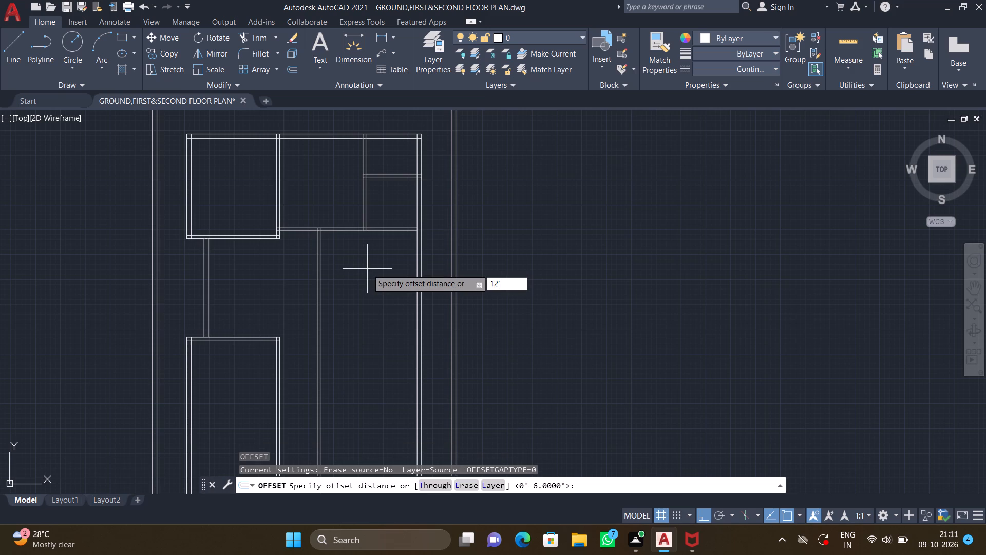
{"action": "key", "text": "Return"}
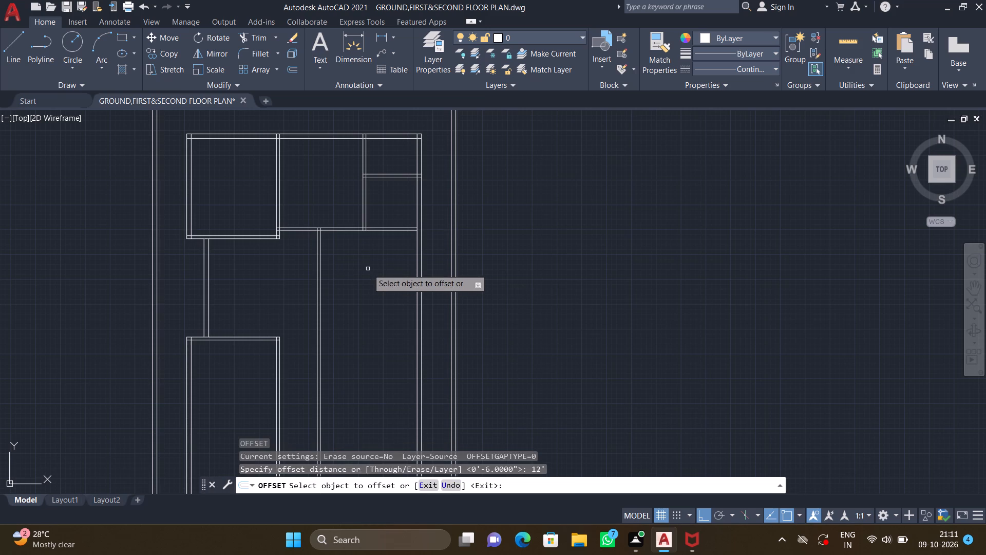
{"action": "left_click", "coordinate": [378, 230]}
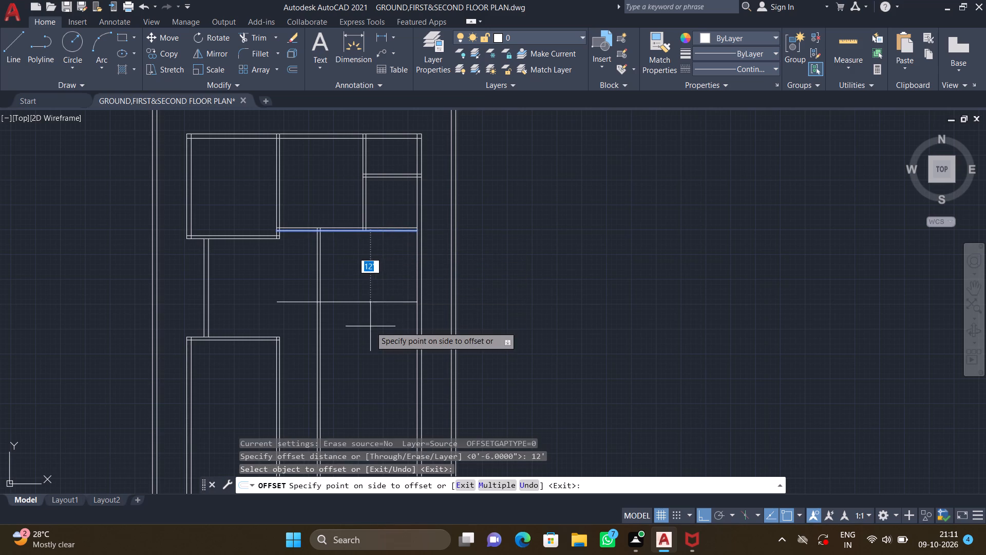
{"action": "left_click", "coordinate": [370, 326]}
{"action": "key", "text": "Return"}
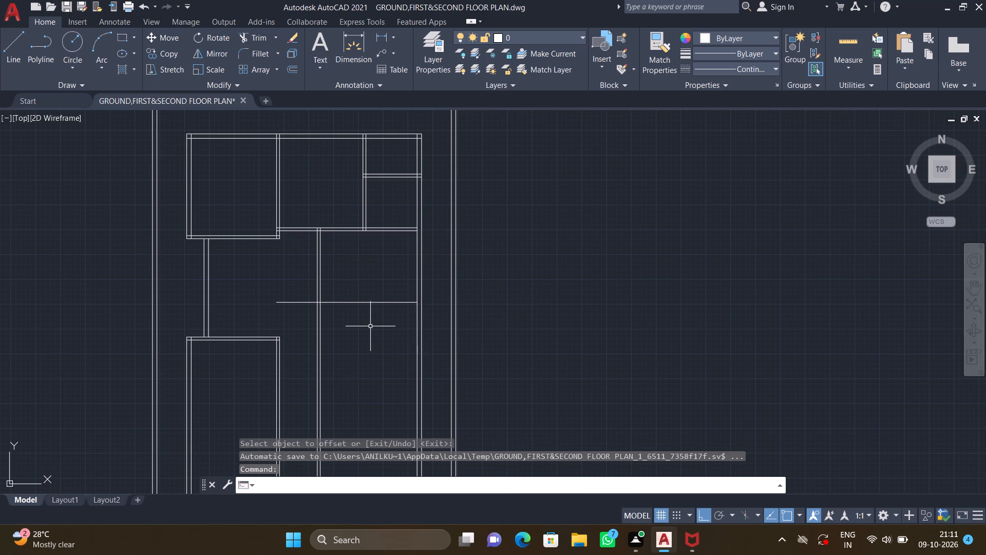
Offset the new horizontal partition line 6" south to form the partition wall thickness.
{"action": "key", "text": "o"}
{"action": "key", "text": "Return"}
{"action": "type", "text": "6\""}
{"action": "key", "text": "Return"}
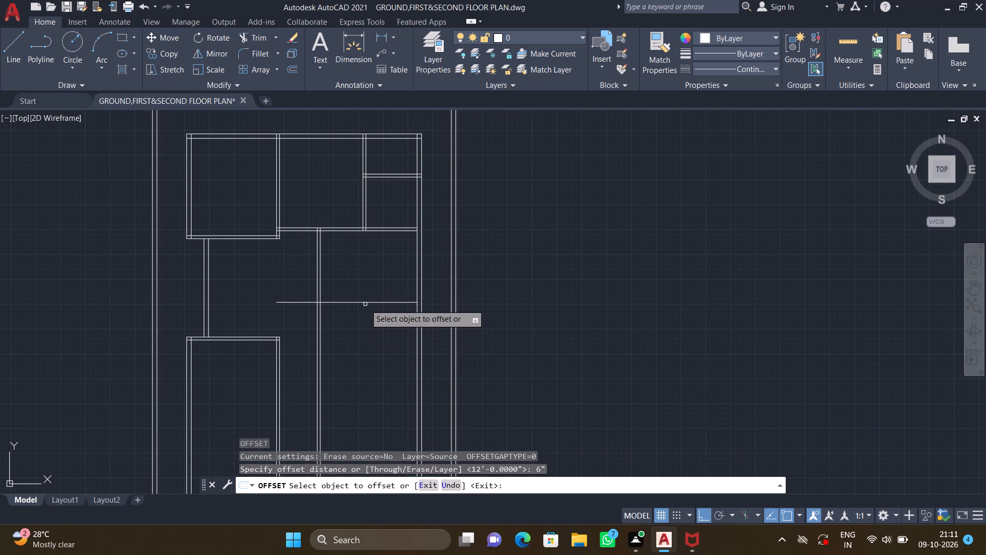
{"action": "left_click", "coordinate": [365, 302]}
{"action": "left_click", "coordinate": [365, 331]}
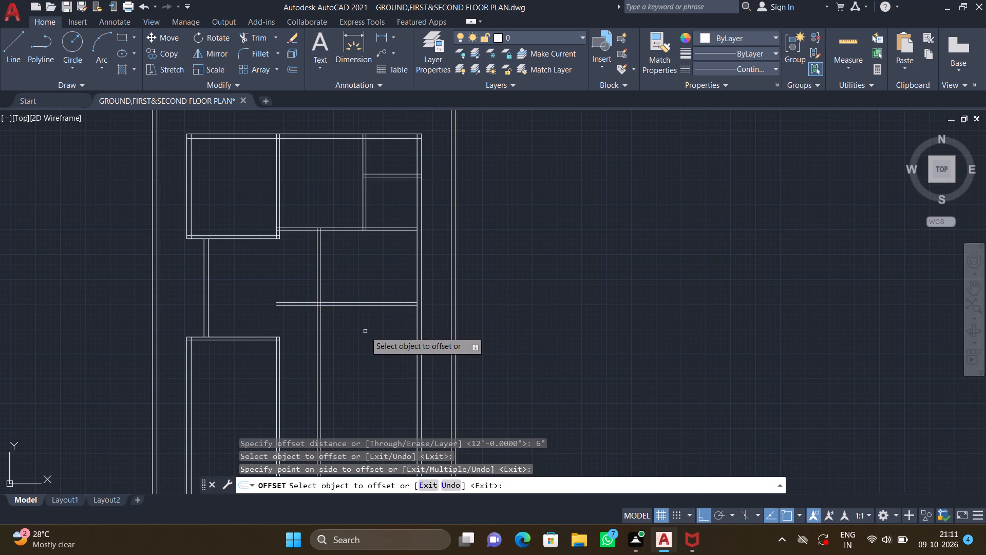
{"action": "key", "text": "Return"}
Trim both new horizontal partition lines where they project west of the middle vertical partition wall.
{"action": "type", "text": "tr"}
{"action": "key", "text": "Return"}
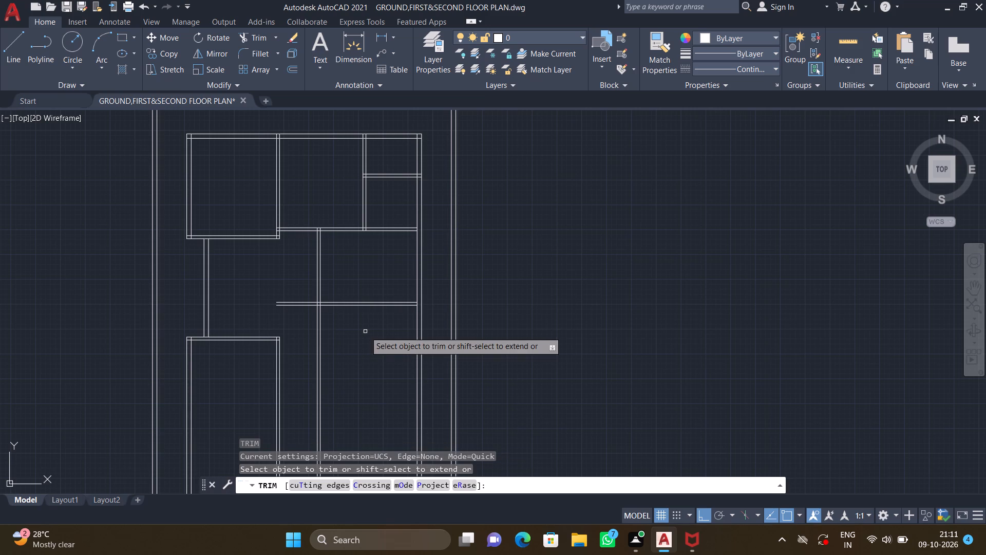
{"action": "scroll", "coordinate": [299, 306], "scroll_direction": "up", "scroll_amount": 1}
{"action": "left_click_drag", "start_coordinate": [290, 281], "coordinate": [291, 330]}
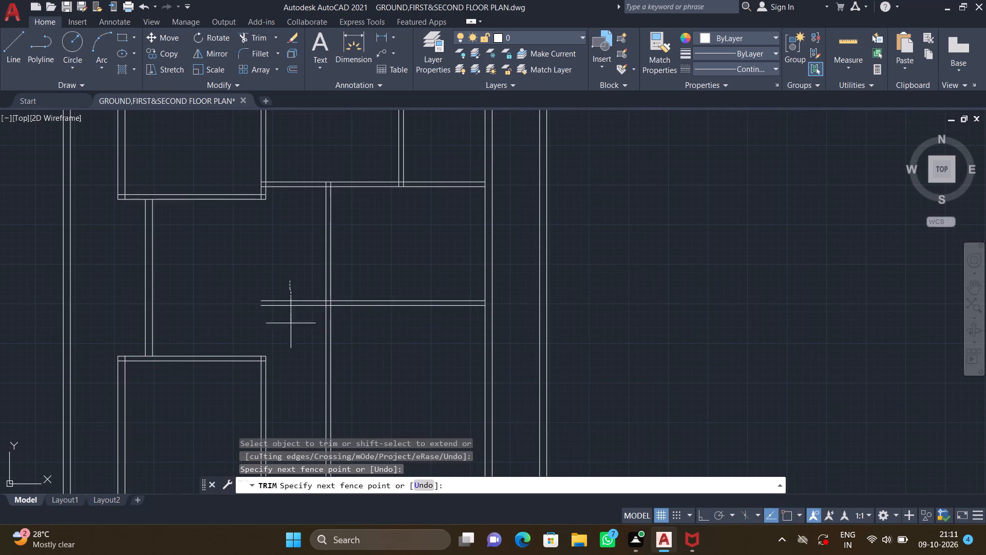
{"action": "left_click_drag", "start_coordinate": [291, 330], "coordinate": [292, 342]}
{"action": "key", "text": "Return"}
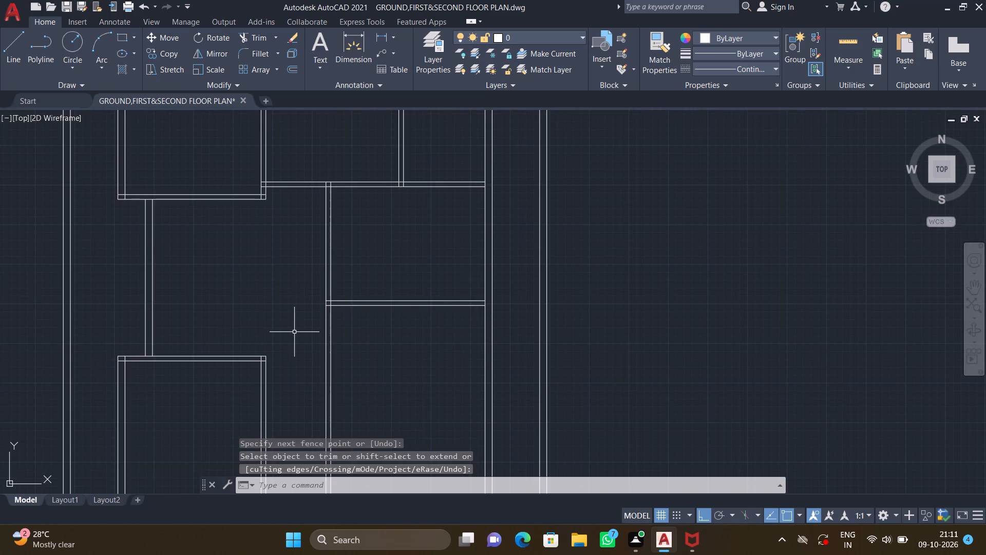
Offset the lower line of the new east room's south wall 11'7" south to place another horizontal partition line.
{"action": "scroll", "coordinate": [388, 338], "scroll_direction": "down", "scroll_amount": 1}
{"action": "middle_click_drag", "start_coordinate": [383, 362], "coordinate": [382, 320]}
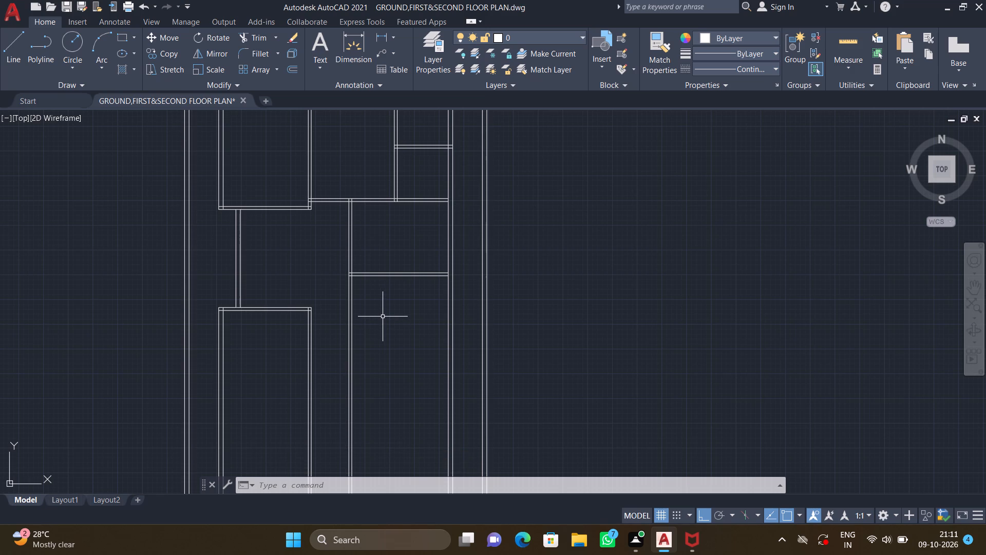
{"action": "key", "text": "o"}
{"action": "key", "text": "Return"}
{"action": "type", "text": "11'"}
{"action": "key", "text": "7"}
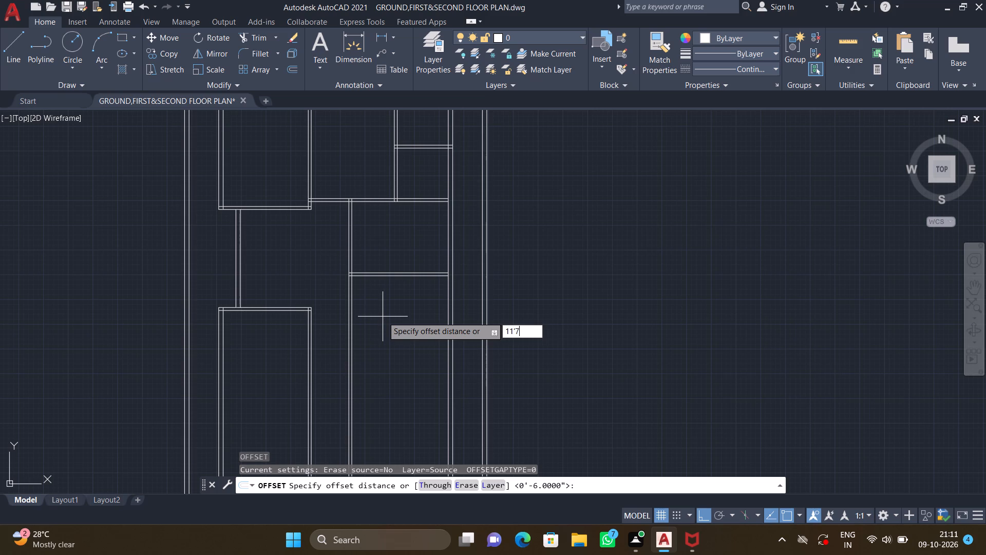
{"action": "key", "text": "shift+quotedbl"}
{"action": "key", "text": "Return"}
{"action": "scroll", "coordinate": [394, 277], "scroll_direction": "up", "scroll_amount": 2}
{"action": "left_click", "coordinate": [394, 272]}
{"action": "left_click", "coordinate": [399, 359]}
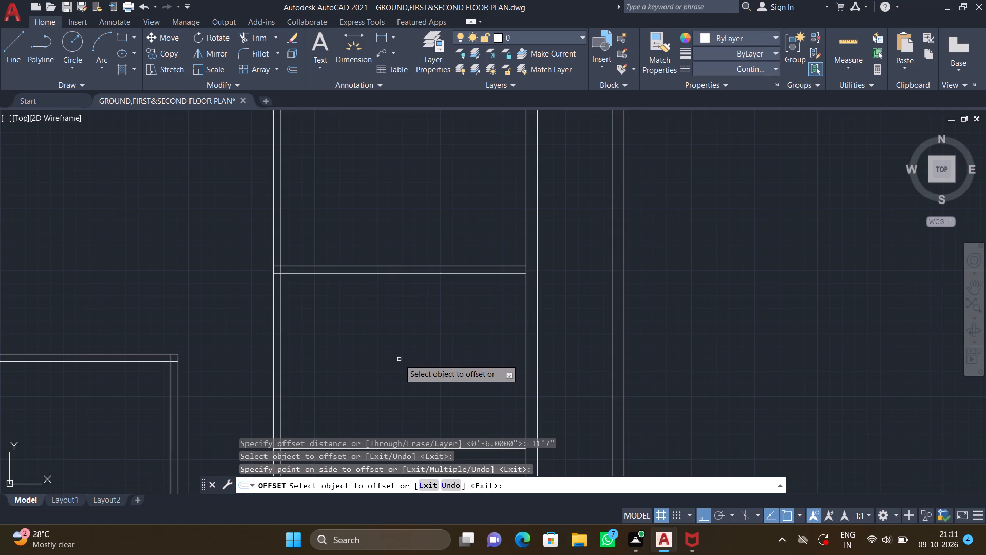
{"action": "scroll", "coordinate": [399, 361], "scroll_direction": "down", "scroll_amount": 2}
{"action": "middle_click_drag", "start_coordinate": [385, 371], "coordinate": [368, 322]}
{"action": "key", "text": "Return"}
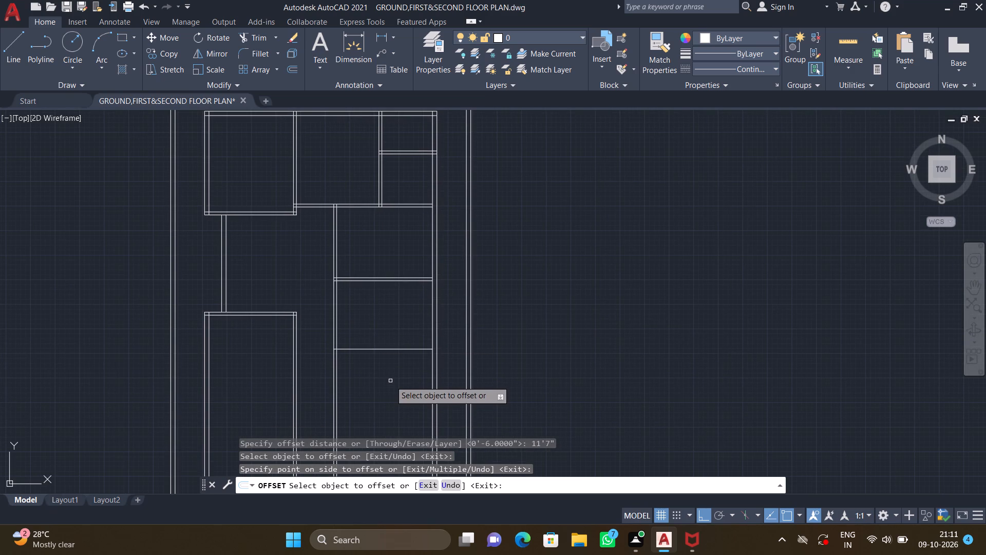
Offset the lowest horizontal partition line in the east bay 6" south to form its wall thickness.
{"action": "key", "text": "o"}
{"action": "key", "text": "Return"}
{"action": "type", "text": "6\""}
{"action": "key", "text": "Return"}
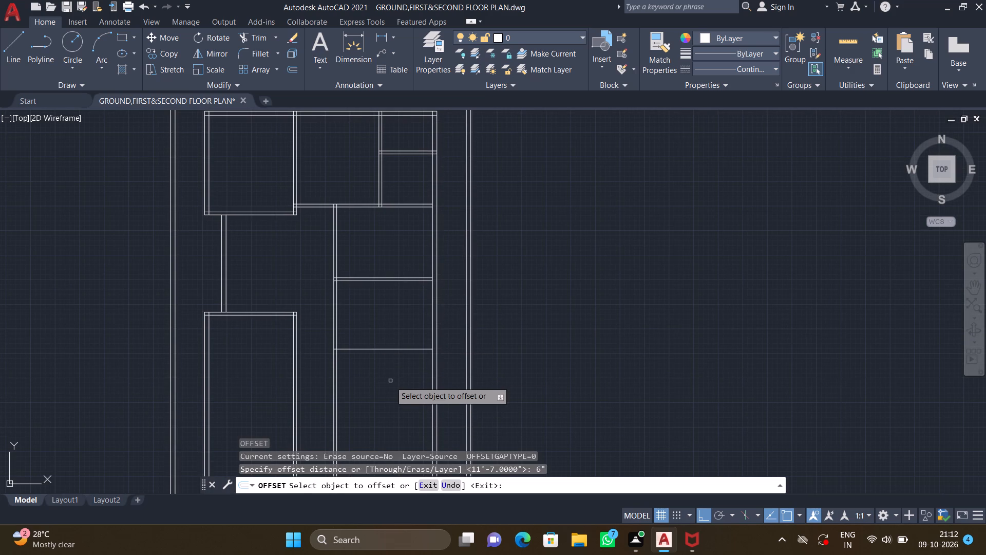
{"action": "left_click", "coordinate": [393, 348]}
{"action": "left_click", "coordinate": [397, 381]}
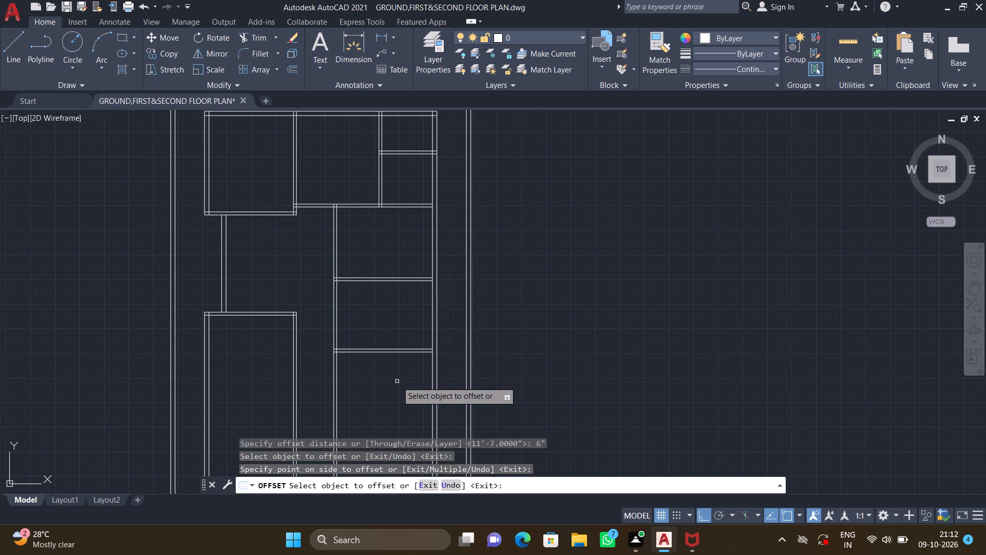
{"action": "key", "text": "Return"}
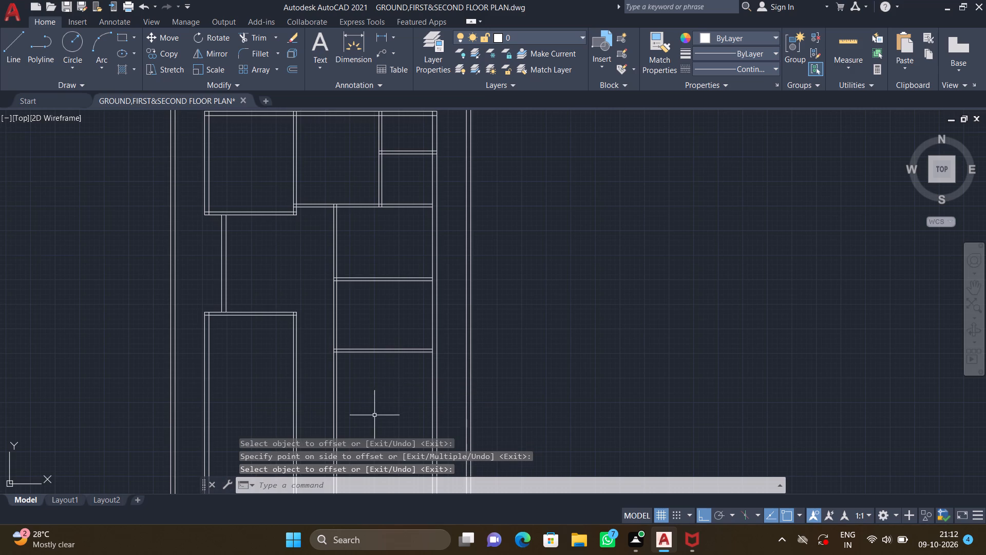
Trim both lines of the middle vertical partition wall below the east bay's lowest horizontal wall.
{"action": "middle_click_drag", "start_coordinate": [374, 410], "coordinate": [389, 351]}
{"action": "type", "text": "tr"}
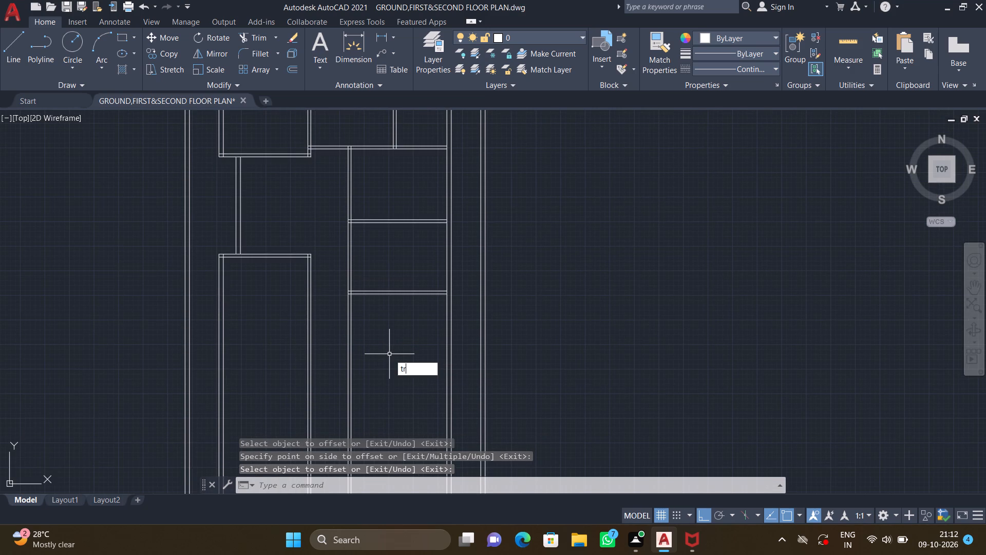
{"action": "key", "text": "Return"}
{"action": "left_click_drag", "start_coordinate": [331, 321], "coordinate": [366, 338]}
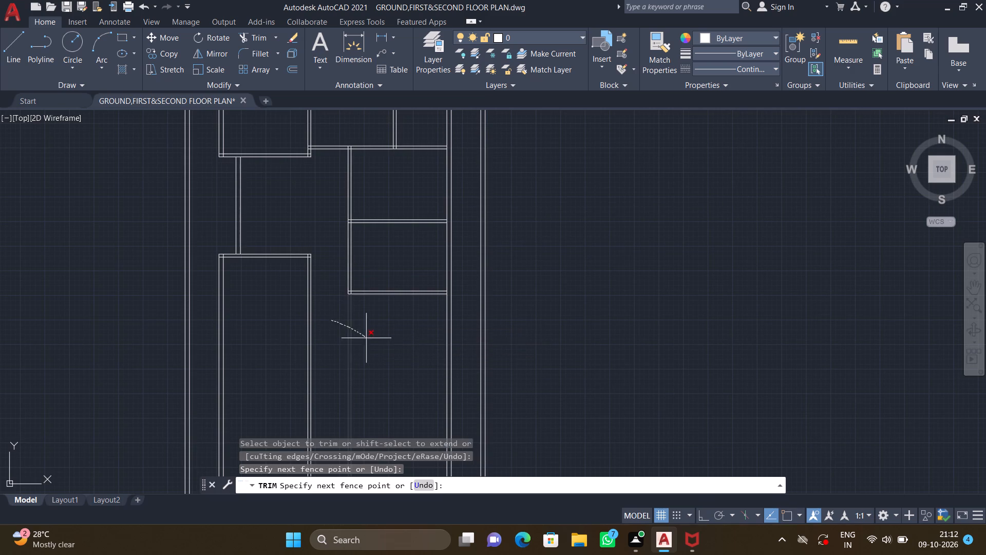
{"action": "left_click_drag", "start_coordinate": [366, 338], "coordinate": [367, 339]}
{"action": "scroll", "coordinate": [364, 335], "scroll_direction": "down", "scroll_amount": 2}
{"action": "middle_click_drag", "start_coordinate": [348, 361], "coordinate": [358, 329]}
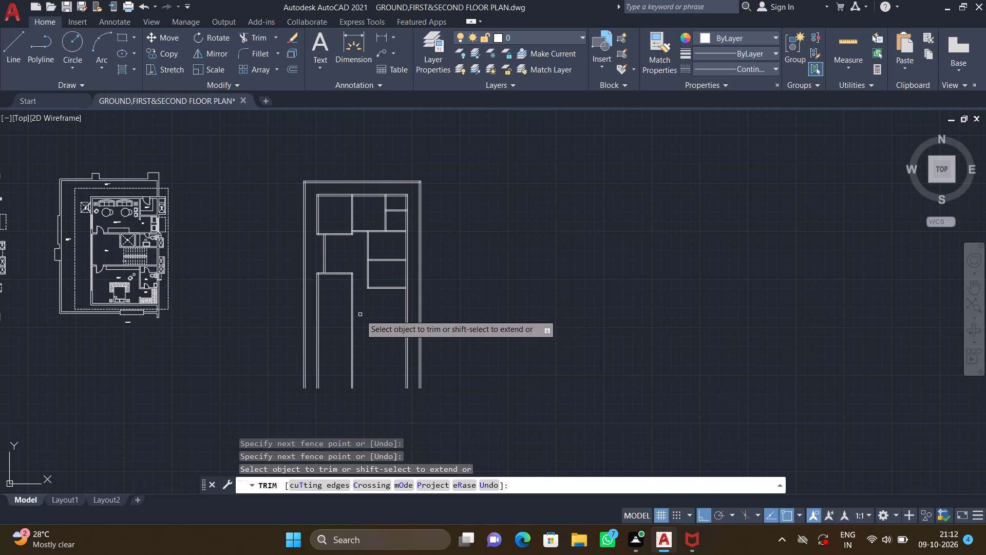
{"action": "key", "text": "Return"}
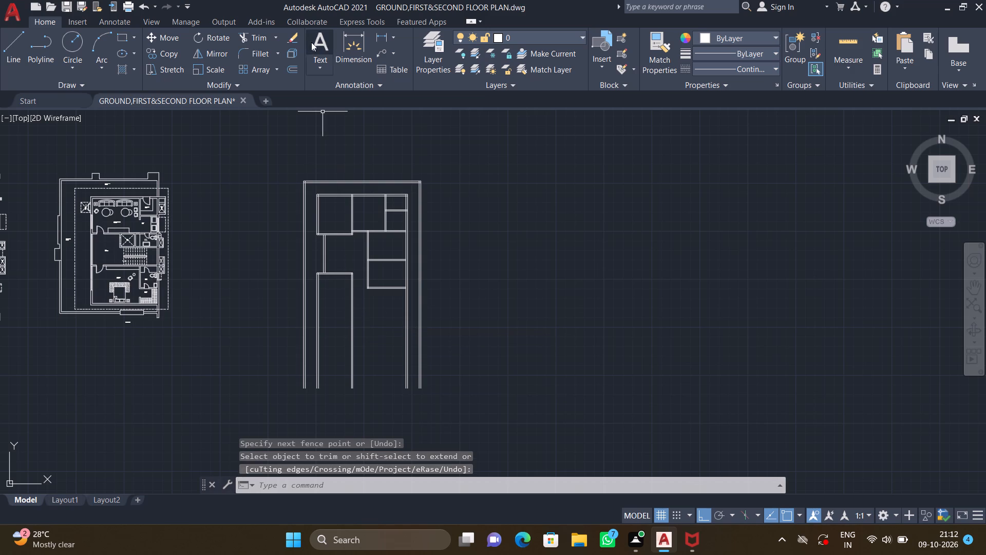
Measure the vertical gap between the west bay's two horizontal walls with a temporary linear dimension, without placing it.
{"action": "left_click", "coordinate": [389, 34]}
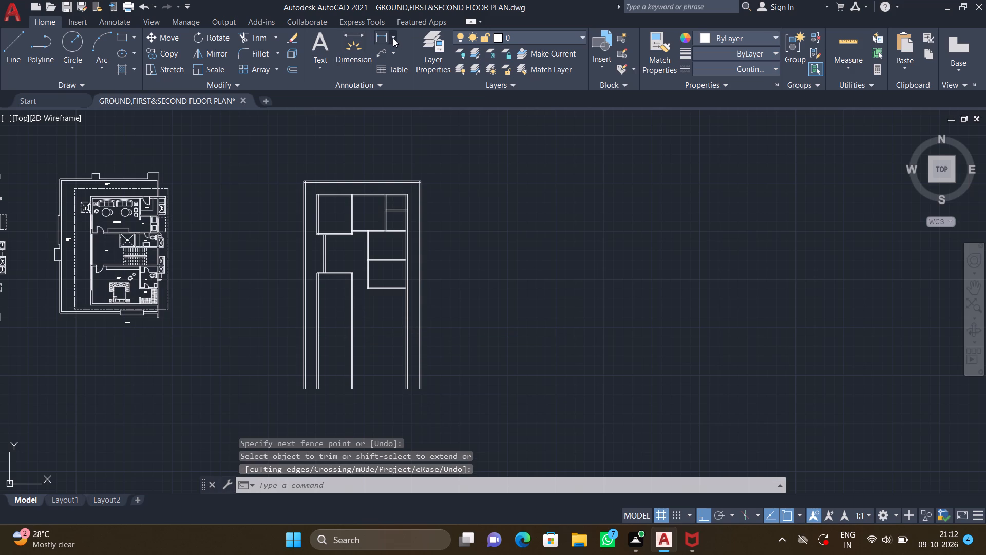
{"action": "left_click", "coordinate": [393, 38]}
{"action": "left_click", "coordinate": [397, 52]}
{"action": "scroll", "coordinate": [348, 272], "scroll_direction": "up", "scroll_amount": 1}
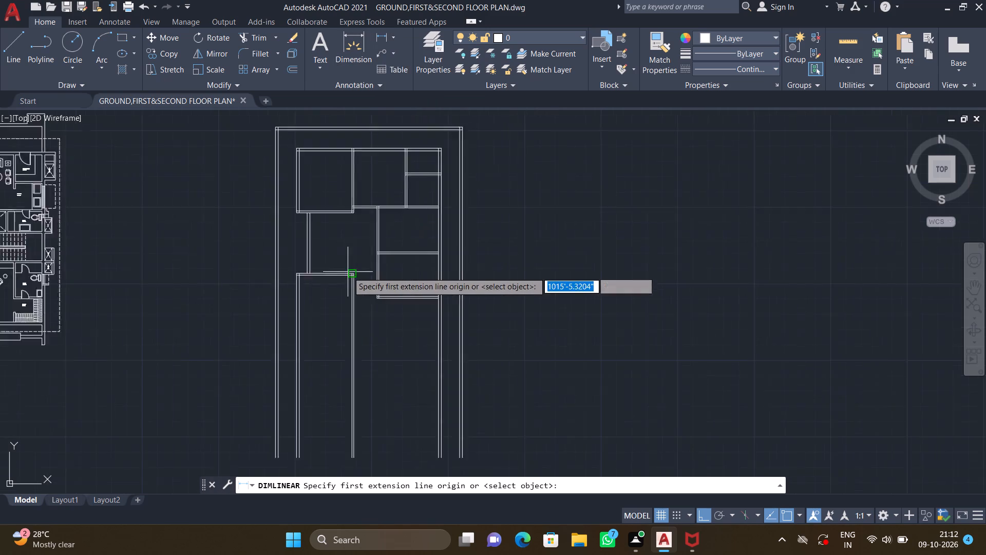
{"action": "scroll", "coordinate": [348, 272], "scroll_direction": "up", "scroll_amount": 1}
{"action": "scroll", "coordinate": [327, 187], "scroll_direction": "up", "scroll_amount": 2}
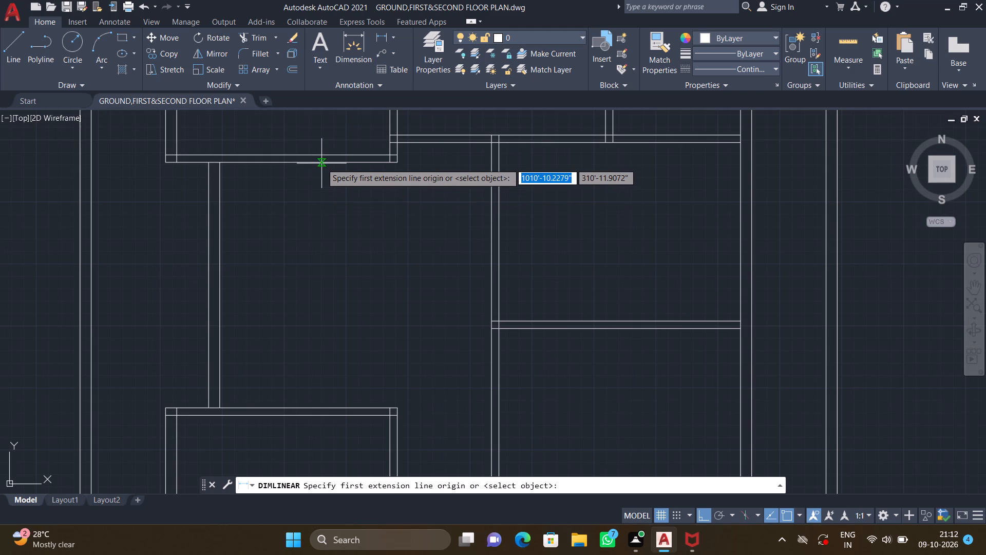
{"action": "double_click", "coordinate": [321, 162]}
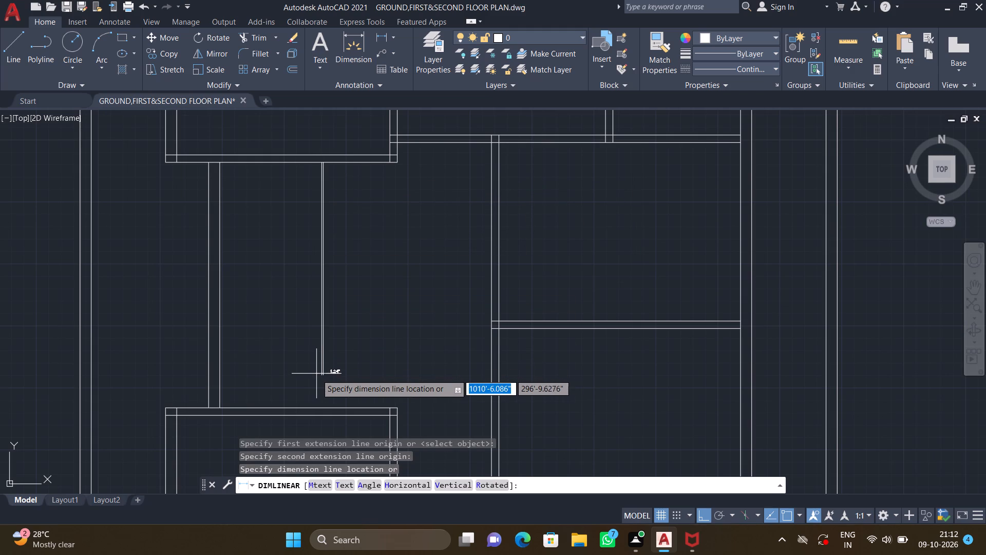
{"action": "key", "text": "Escape"}
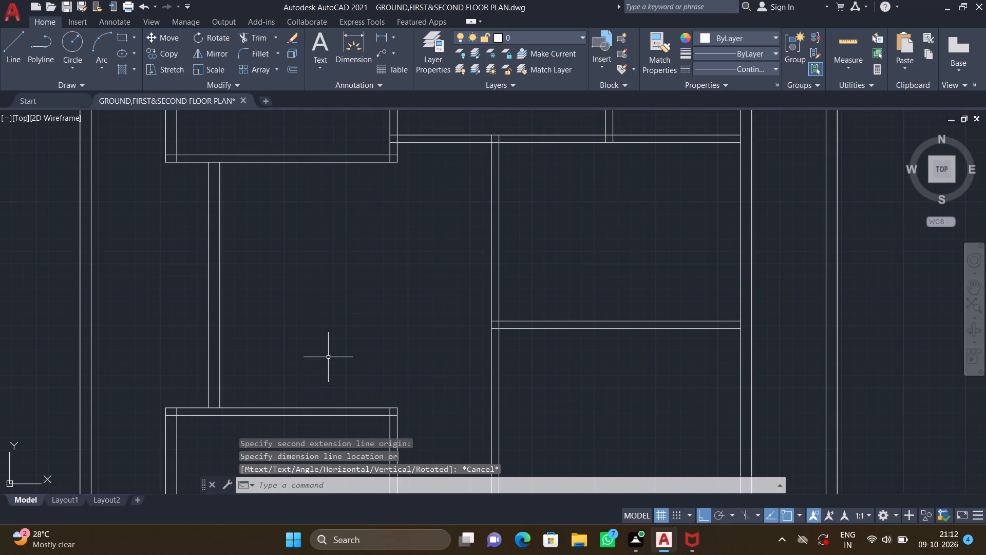
{"action": "key", "text": "space"}
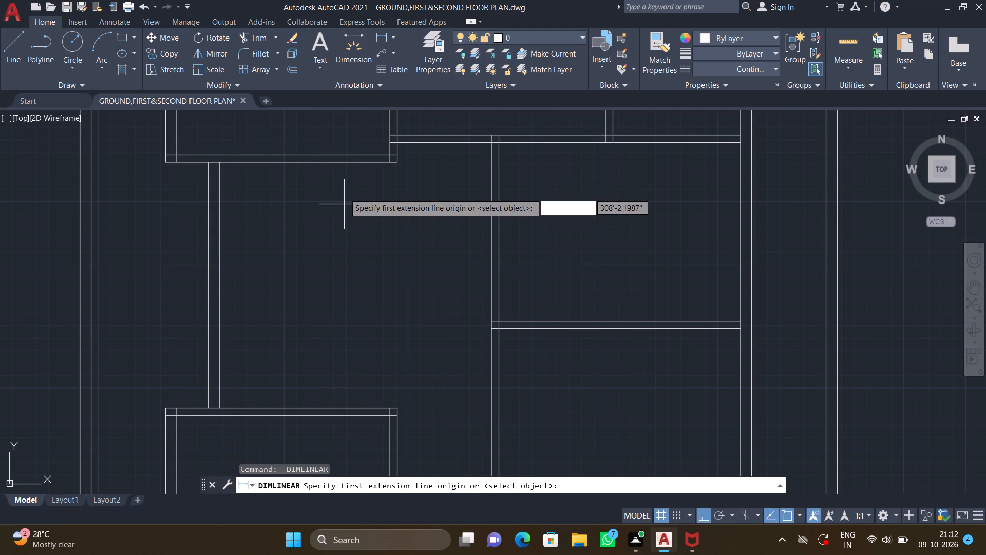
{"action": "left_click", "coordinate": [344, 162]}
{"action": "scroll", "coordinate": [357, 291], "scroll_direction": "down", "scroll_amount": 1}
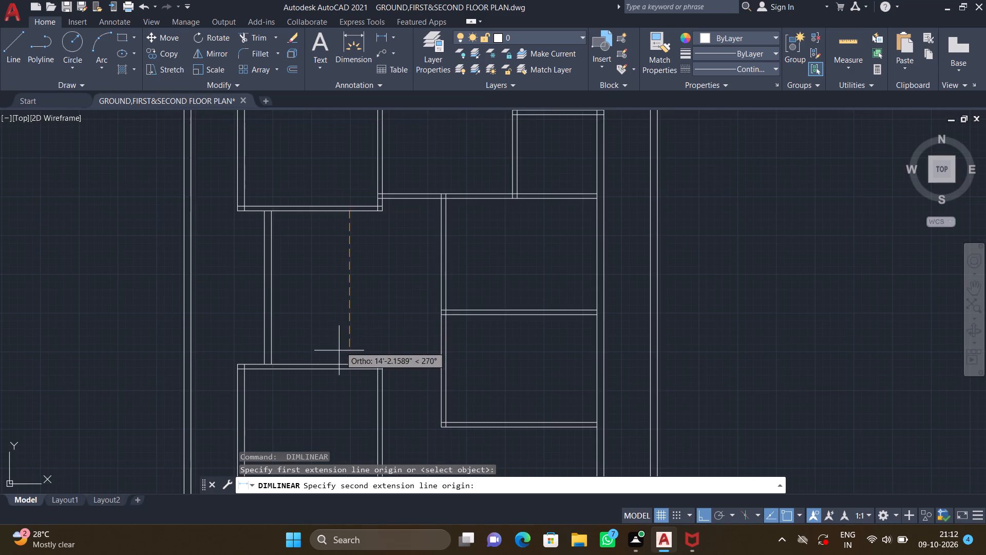
{"action": "scroll", "coordinate": [343, 353], "scroll_direction": "up", "scroll_amount": 2}
{"action": "left_click", "coordinate": [356, 382]}
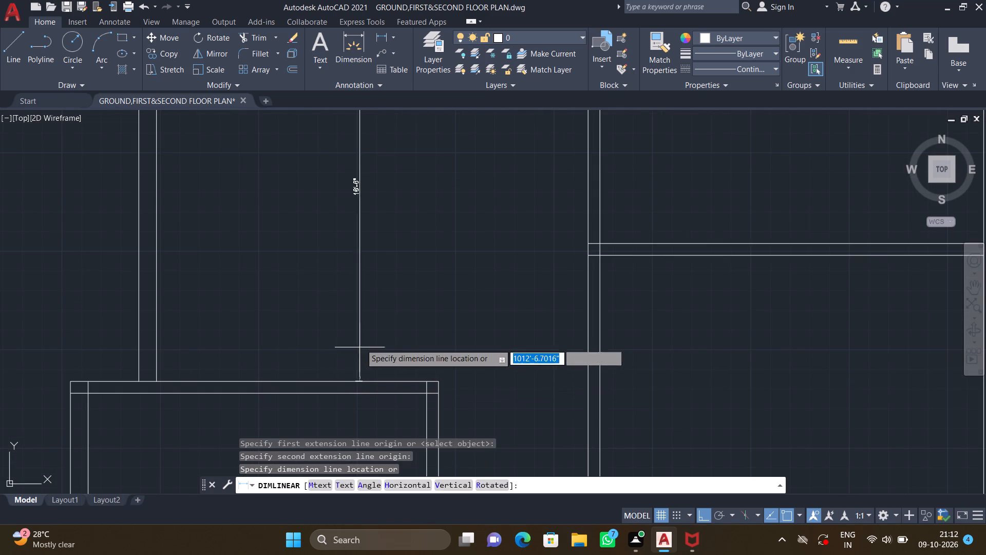
{"action": "scroll", "coordinate": [358, 187], "scroll_direction": "up", "scroll_amount": 2}
{"action": "key", "text": "Escape"}
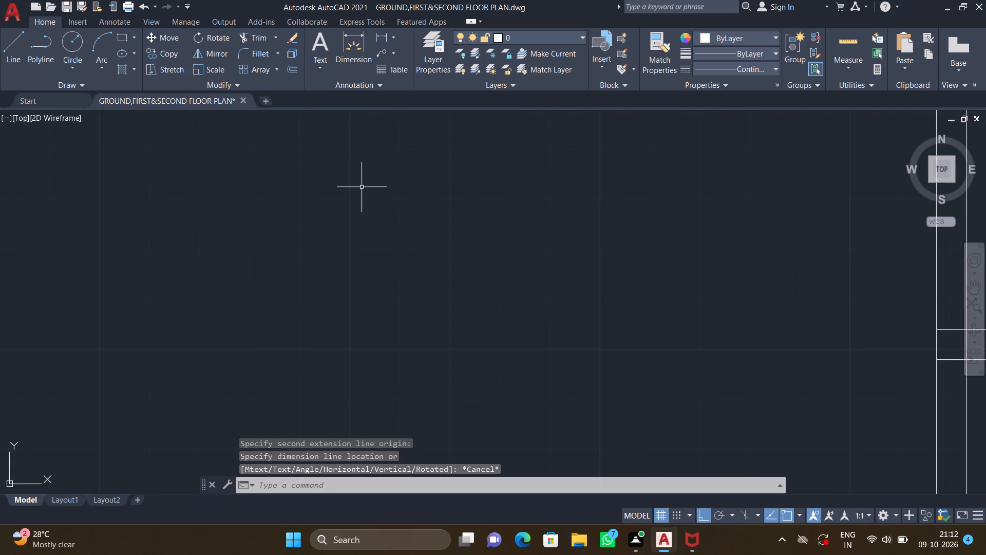
{"action": "scroll", "coordinate": [366, 194], "scroll_direction": "down", "scroll_amount": 3}
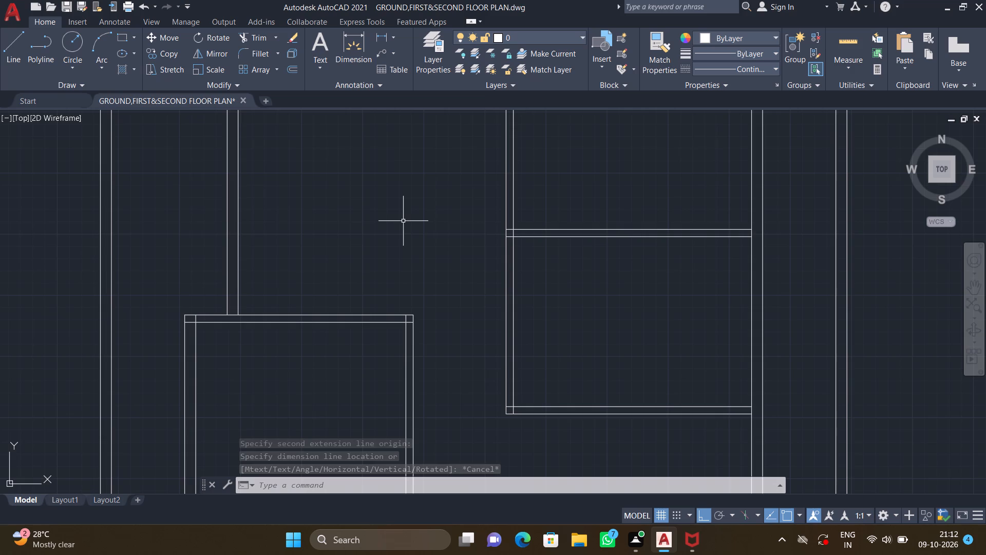
{"action": "scroll", "coordinate": [404, 218], "scroll_direction": "down", "scroll_amount": 3}
{"action": "middle_click_drag", "start_coordinate": [399, 295], "coordinate": [391, 290]}
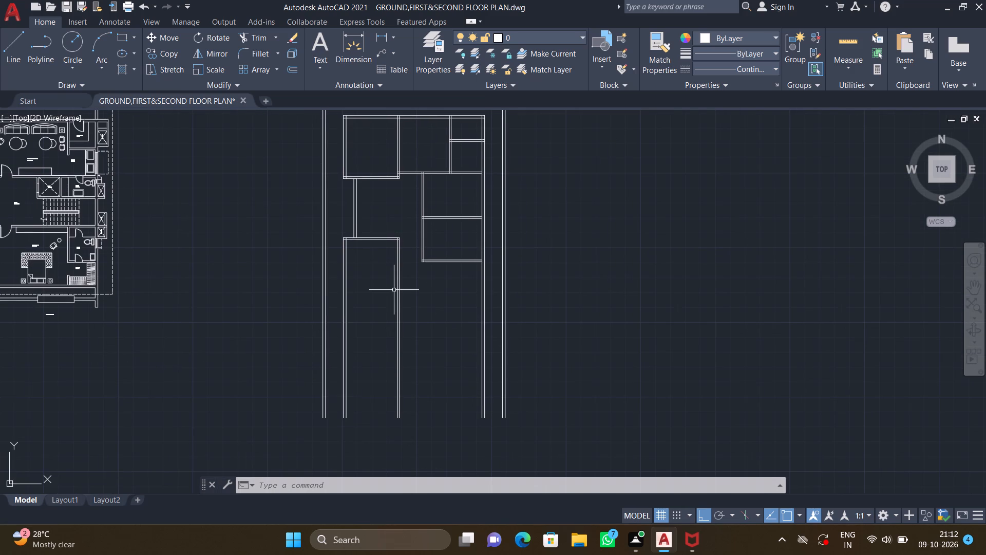
Trim away both lines of the west bay's east wall below the bay's lower horizontal wall.
{"action": "middle_click_drag", "start_coordinate": [388, 298], "coordinate": [395, 277]}
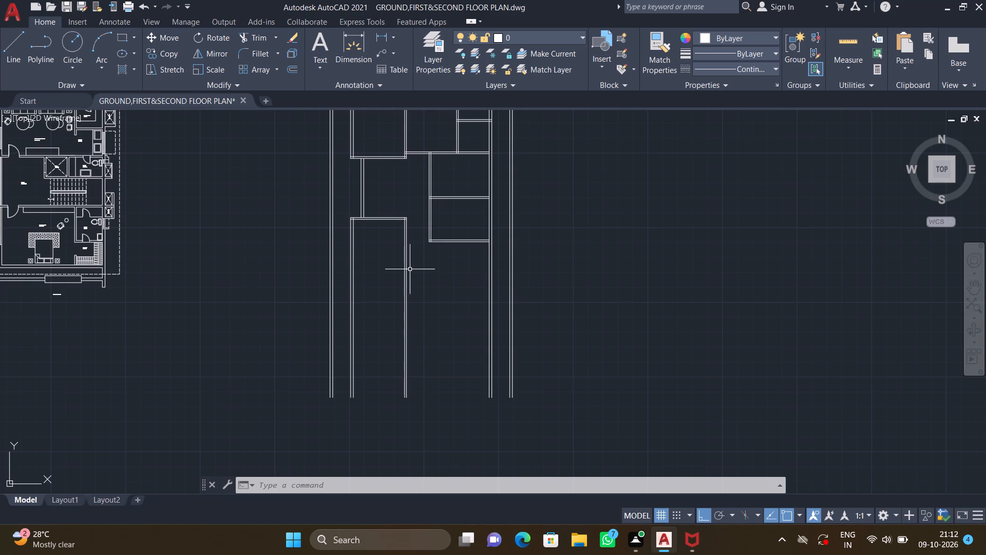
{"action": "type", "text": "tr"}
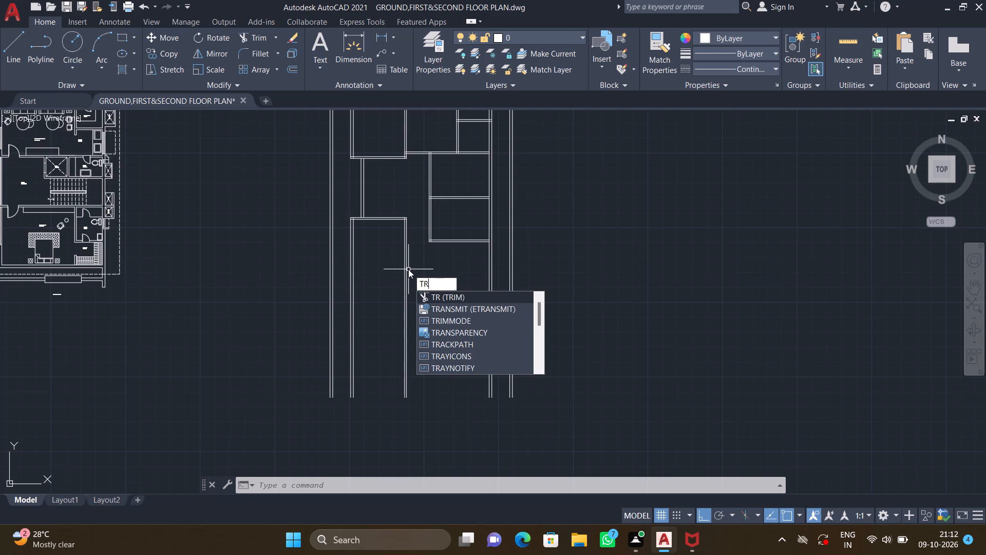
{"action": "key", "text": "Return"}
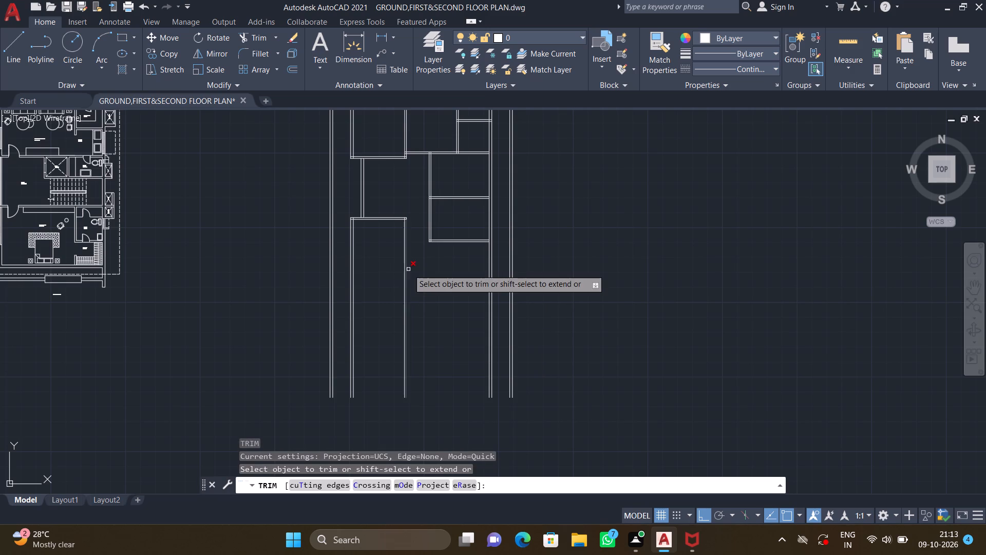
{"action": "left_click_drag", "start_coordinate": [395, 253], "coordinate": [415, 254]}
{"action": "left_click", "coordinate": [415, 254]}
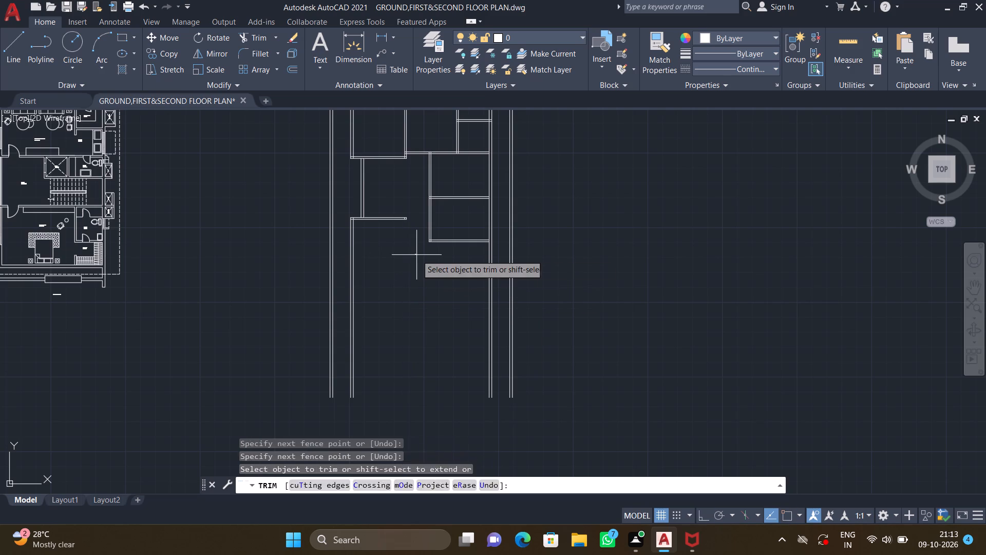
{"action": "key", "text": "Return"}
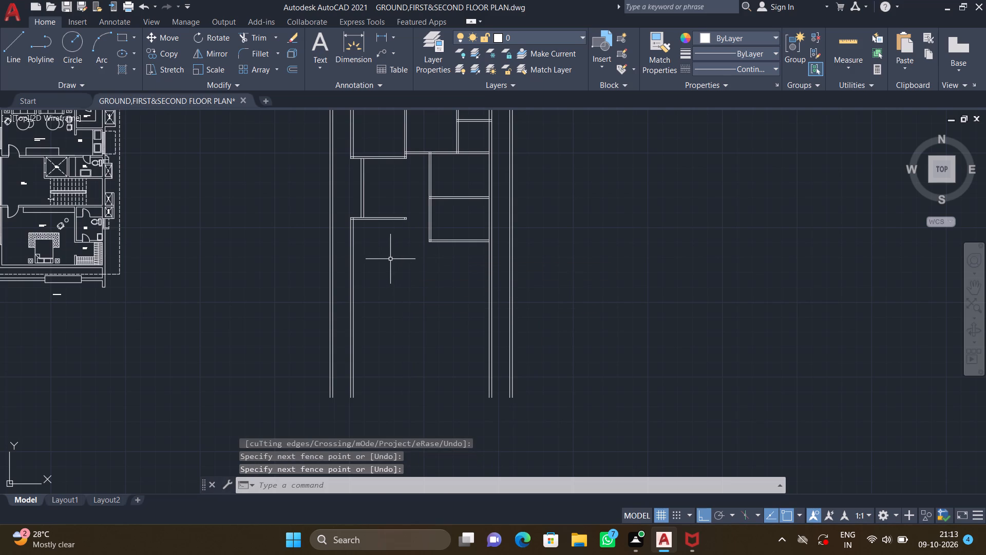
Offset the inner line of the building's west wall 6'7" east, below the west bay's lower horizontal wall.
{"action": "scroll", "coordinate": [390, 250], "scroll_direction": "up", "scroll_amount": 1}
{"action": "key", "text": "o"}
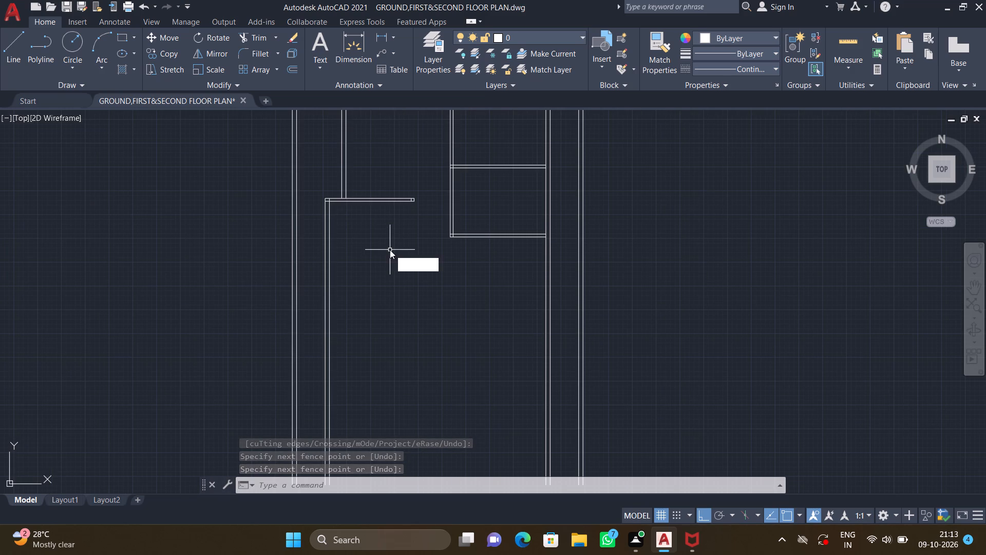
{"action": "key", "text": "Return"}
{"action": "type", "text": "6'"}
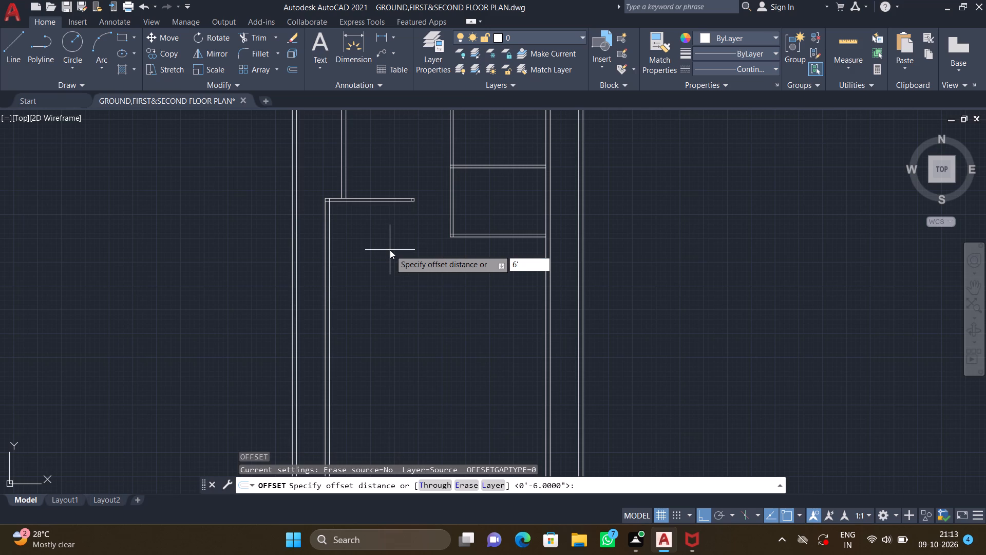
{"action": "key", "text": "7"}
{"action": "key", "text": "shift+quotedbl"}
{"action": "key", "text": "Return"}
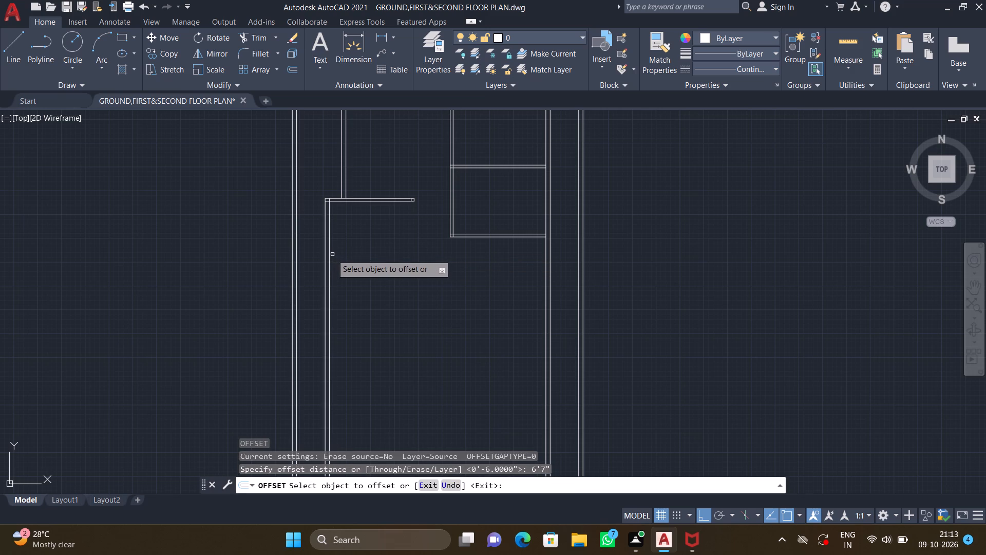
{"action": "left_click", "coordinate": [331, 250]}
{"action": "left_click", "coordinate": [391, 249]}
{"action": "key", "text": "Return"}
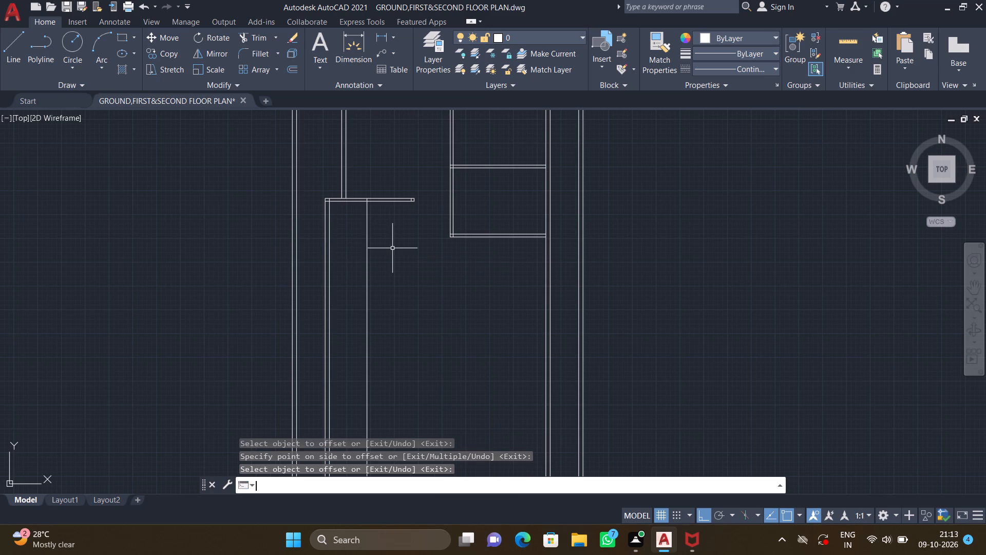
Offset the new vertical partition line 6" east to form its wall thickness.
{"action": "key", "text": "o"}
{"action": "key", "text": "Return"}
{"action": "type", "text": "6\""}
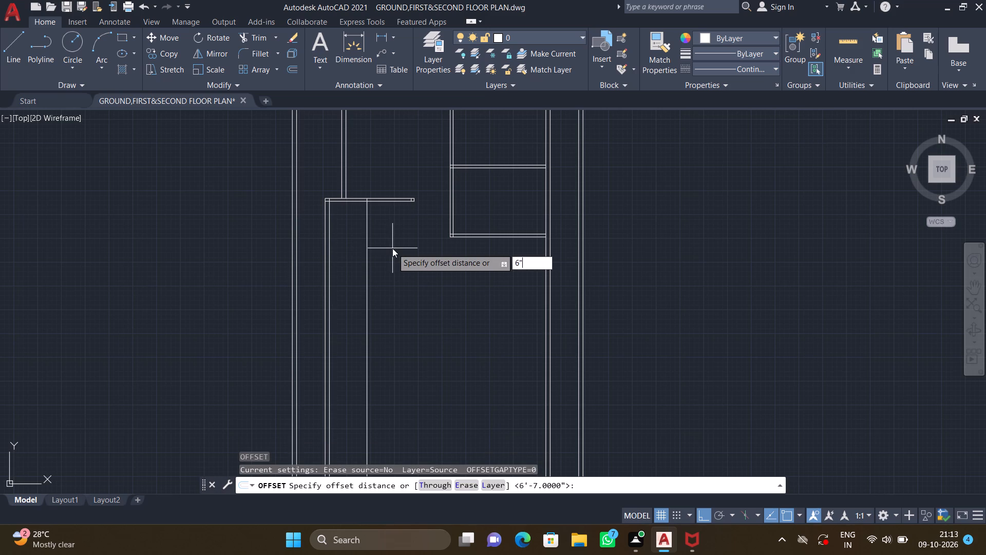
{"action": "key", "text": "Return"}
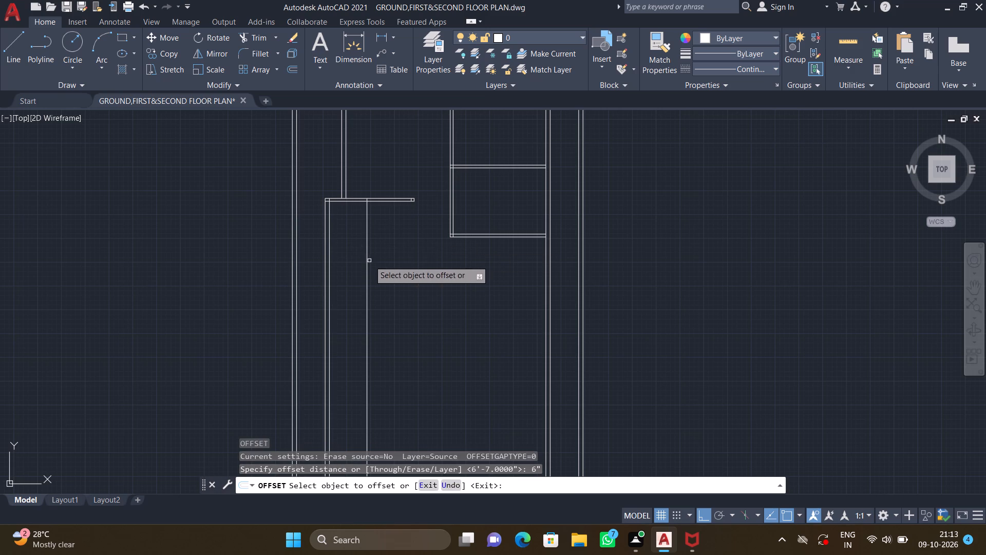
{"action": "left_click", "coordinate": [367, 257]}
{"action": "left_click", "coordinate": [400, 258]}
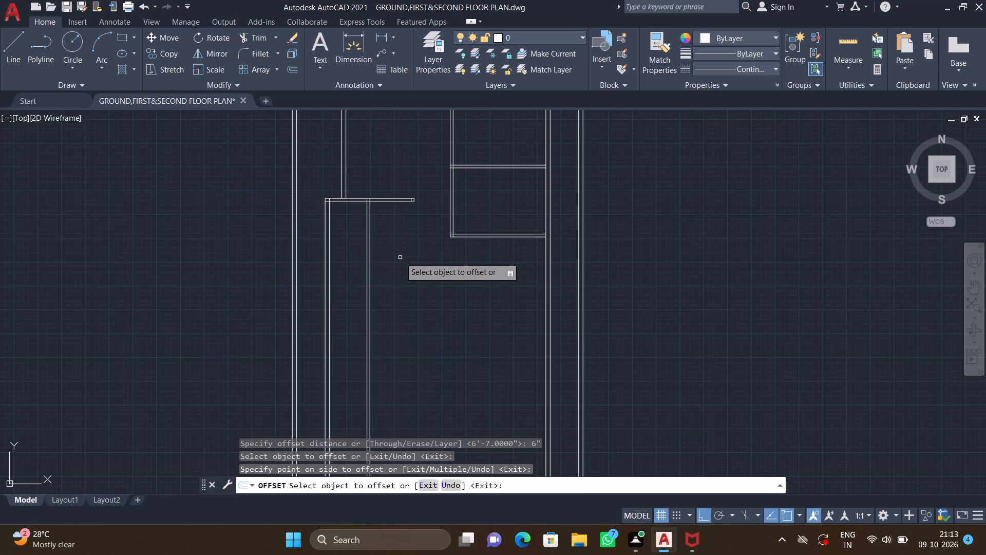
{"action": "key", "text": "Return"}
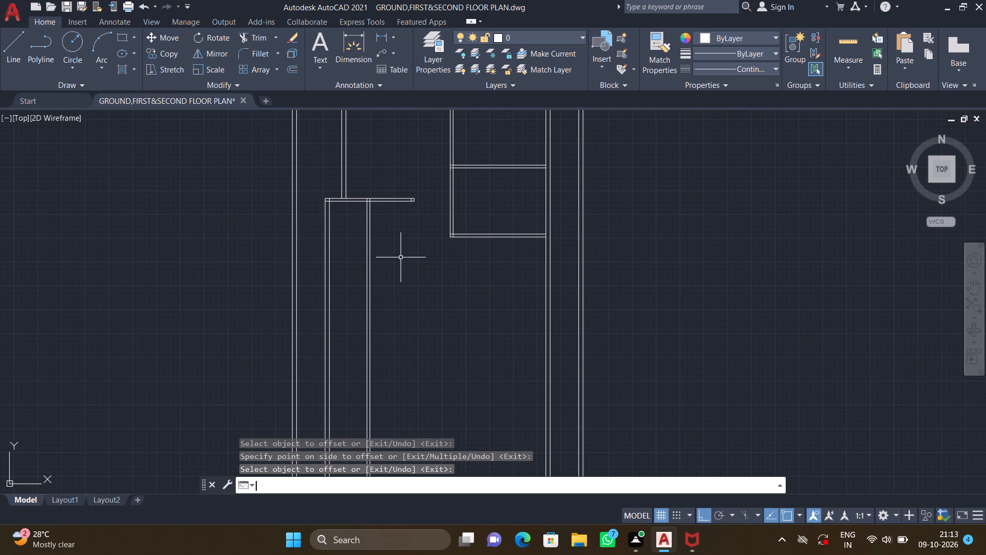
Offset the lower line of the west bay's lower horizontal wall 5'3" south to place a small room's south wall line.
{"action": "scroll", "coordinate": [385, 212], "scroll_direction": "up", "scroll_amount": 1}
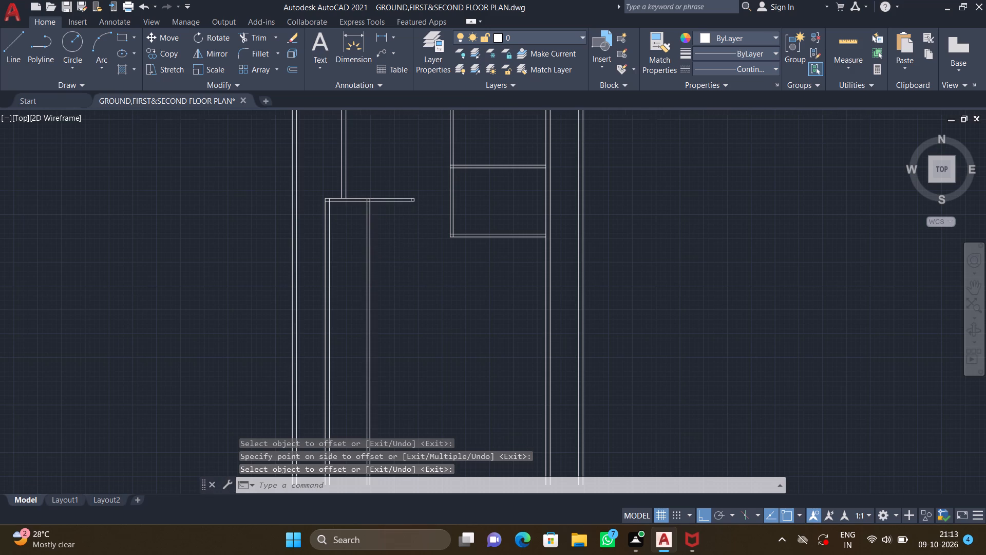
{"action": "key", "text": "o"}
{"action": "key", "text": "Return"}
{"action": "type", "text": "5'"}
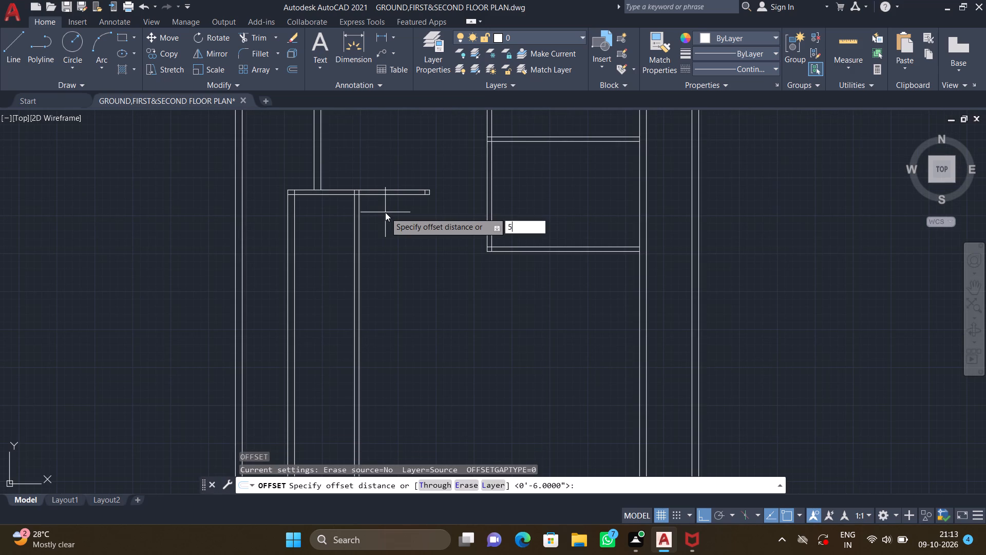
{"action": "type", "text": "3\""}
{"action": "key", "text": "Return"}
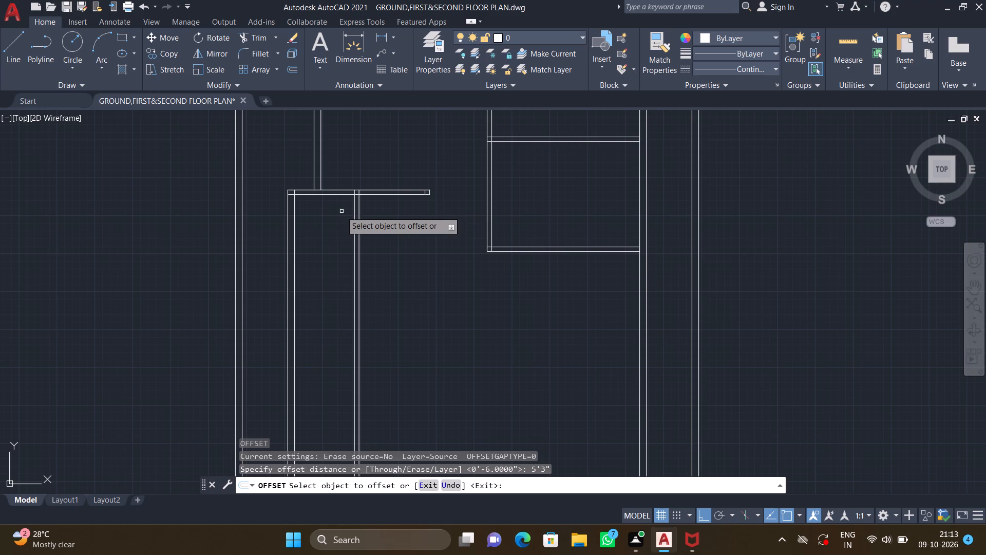
{"action": "left_click", "coordinate": [332, 193]}
{"action": "left_click", "coordinate": [329, 307]}
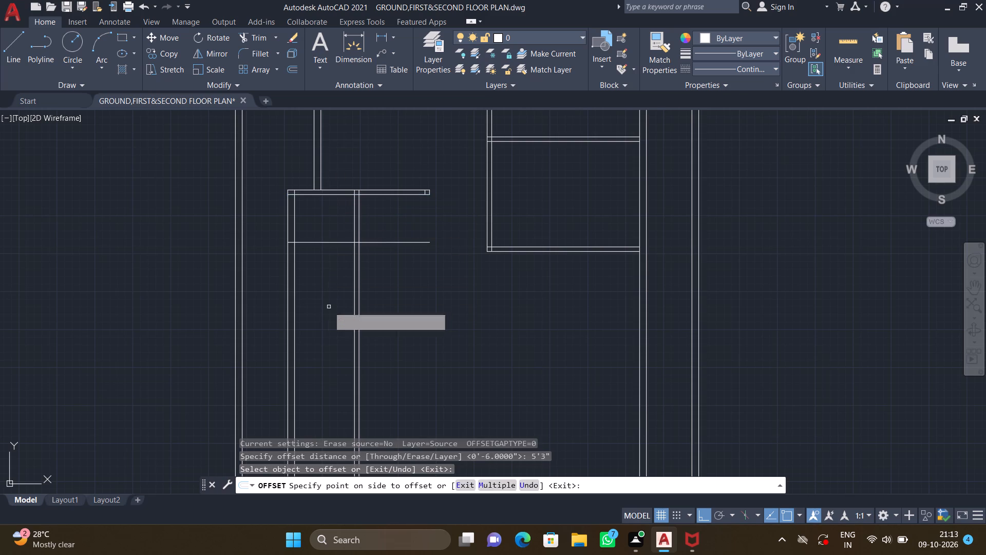
{"action": "key", "text": "Return"}
Offset the small room's south wall line 6" south to form its wall thickness.
{"action": "key", "text": "o"}
{"action": "key", "text": "Return"}
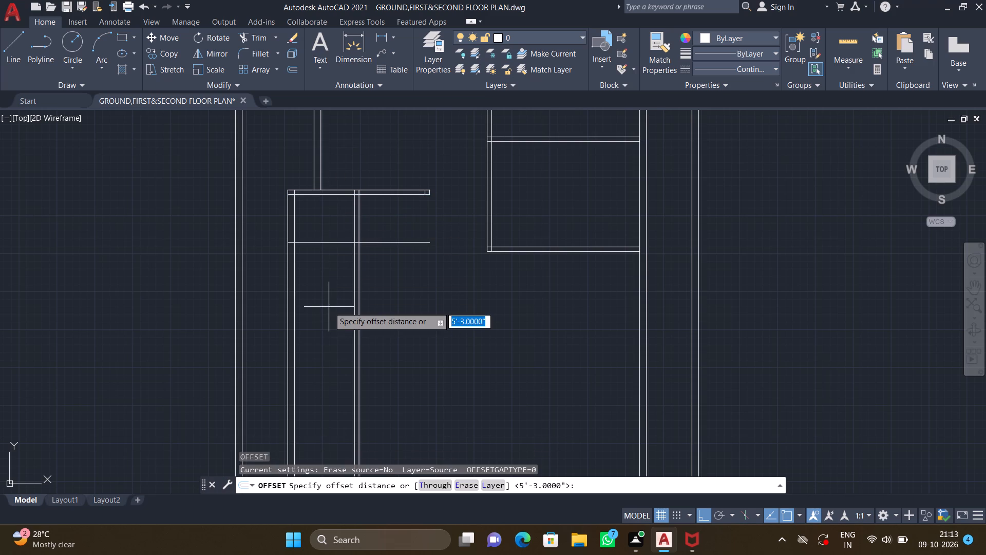
{"action": "type", "text": "6\""}
{"action": "key", "text": "Return"}
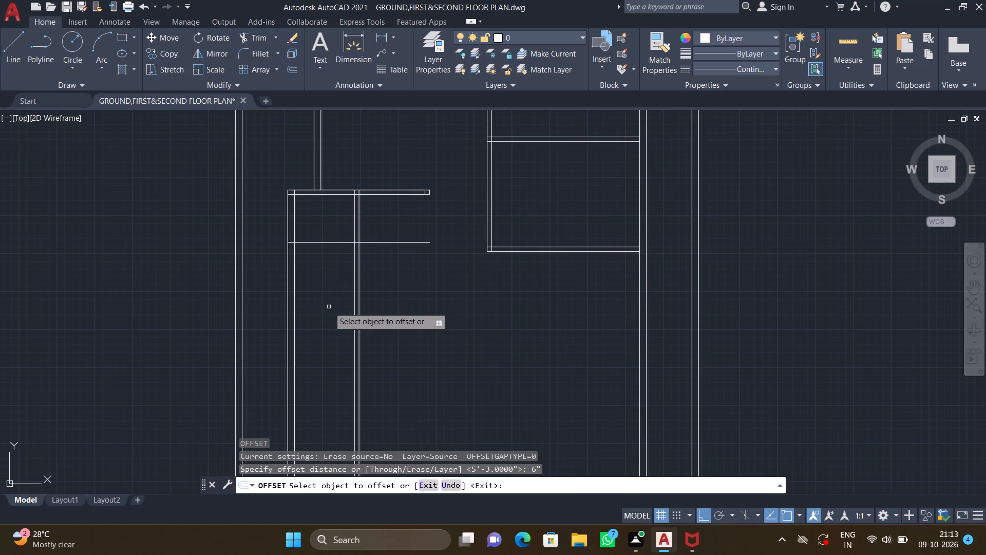
{"action": "left_click", "coordinate": [329, 242]}
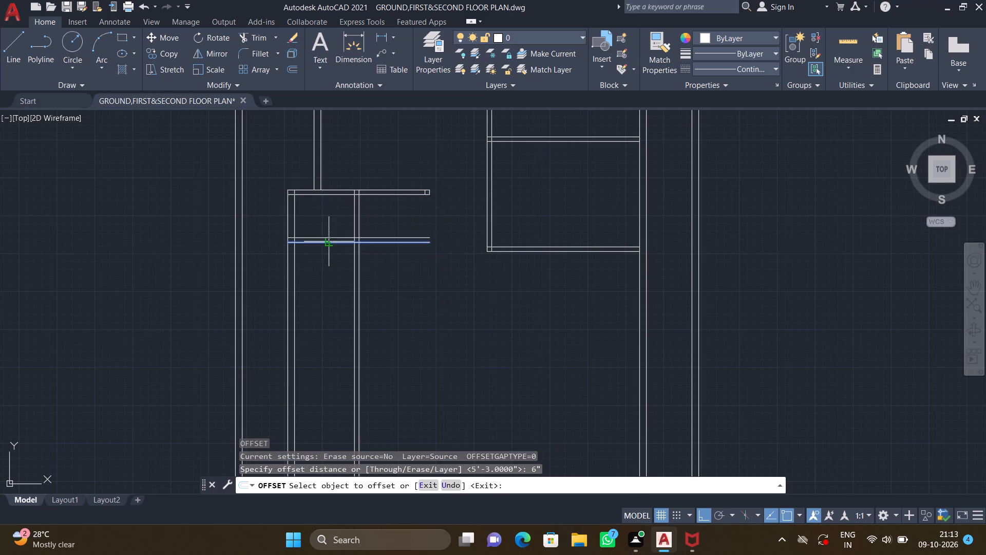
{"action": "left_click", "coordinate": [328, 277]}
{"action": "key", "text": "Return"}
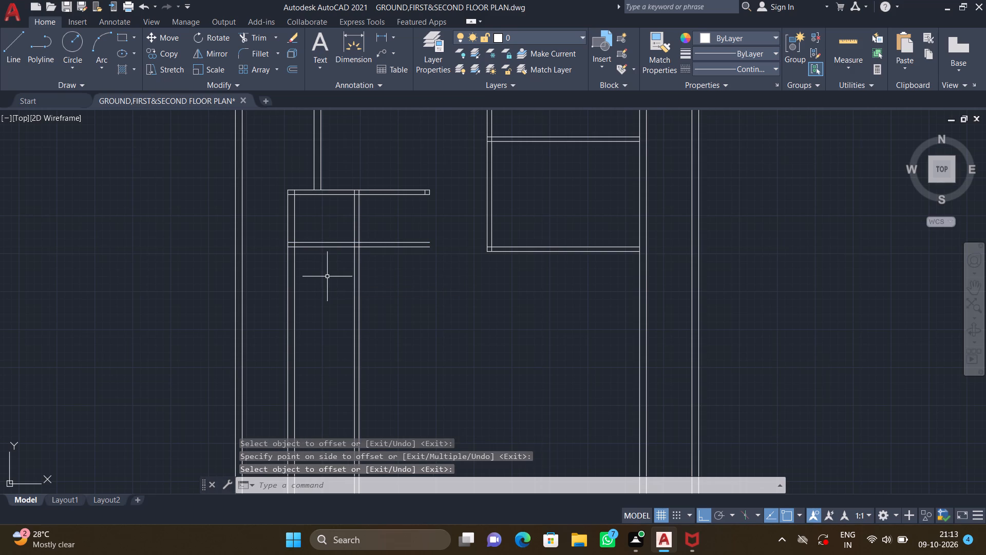
Trim both lines of the small room's south wall where they run east past the new vertical partition.
{"action": "key", "text": "t"}
{"action": "key", "text": "r"}
{"action": "key", "text": "Return"}
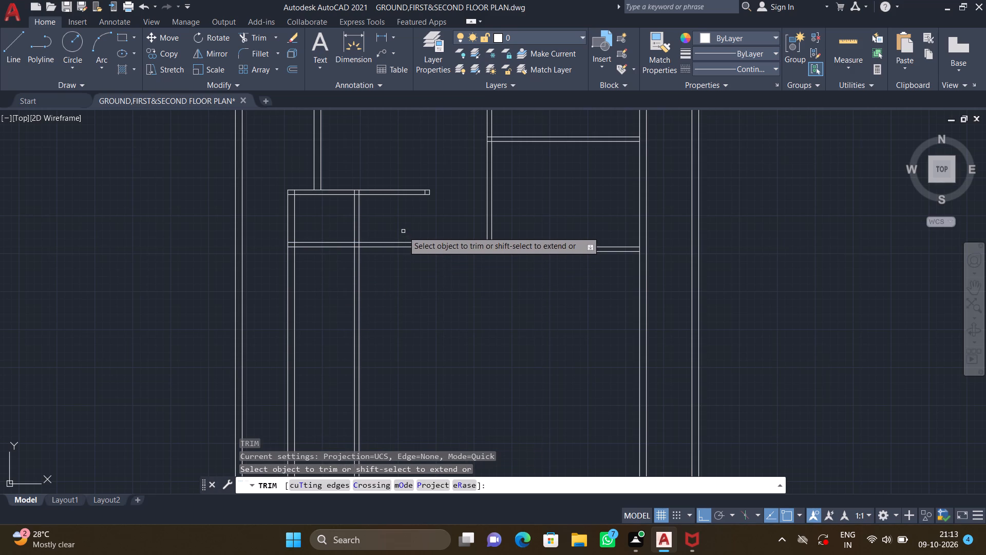
{"action": "left_click_drag", "start_coordinate": [402, 226], "coordinate": [402, 256]}
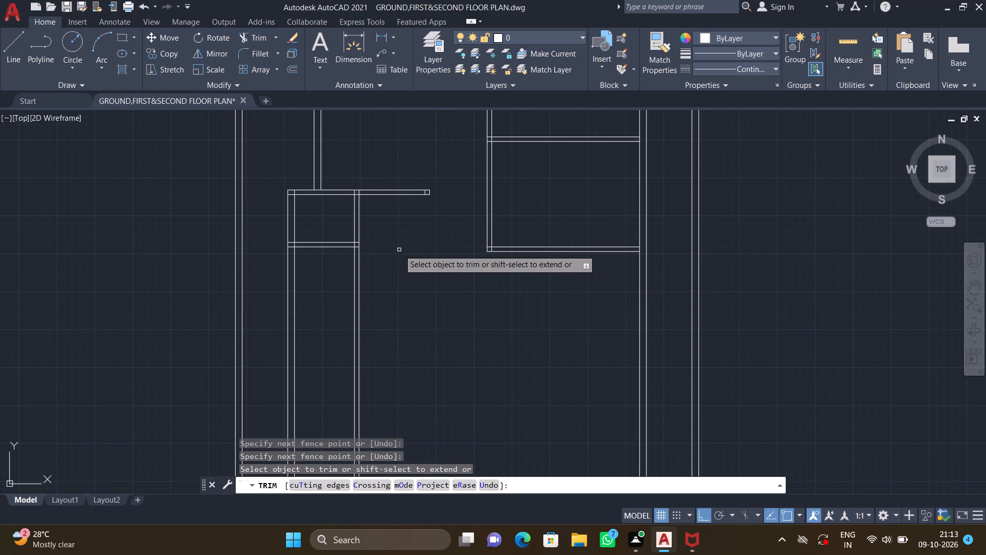
{"action": "key", "text": "Return"}
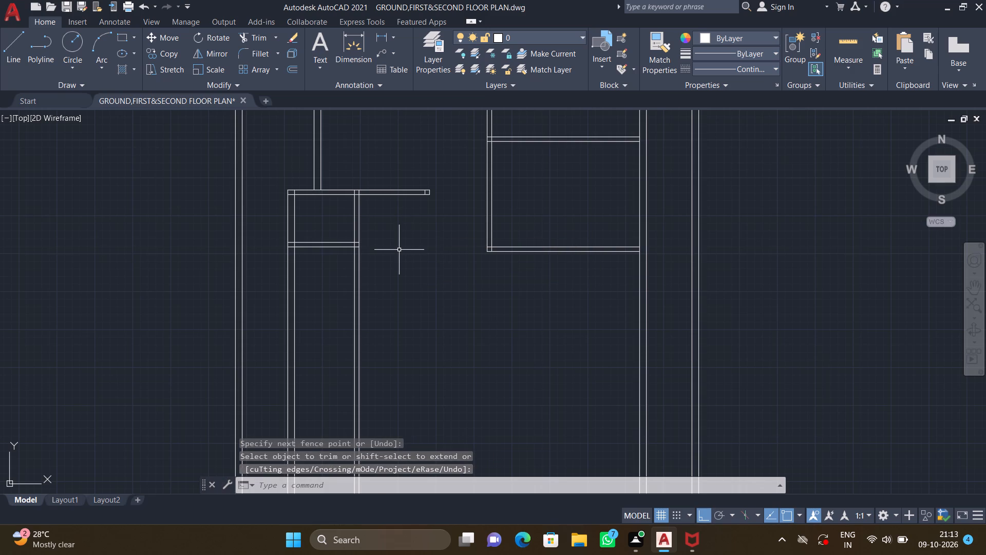
Extend both lines of the west bay's lower horizontal wall east to meet the east bay's vertical wall.
{"action": "scroll", "coordinate": [399, 250], "scroll_direction": "down", "scroll_amount": 1}
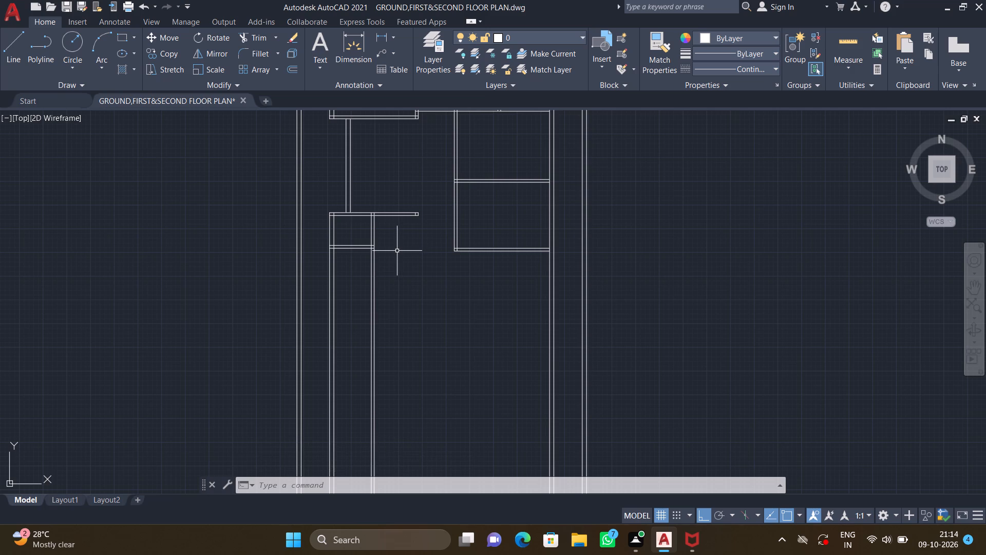
{"action": "type", "text": "ex"}
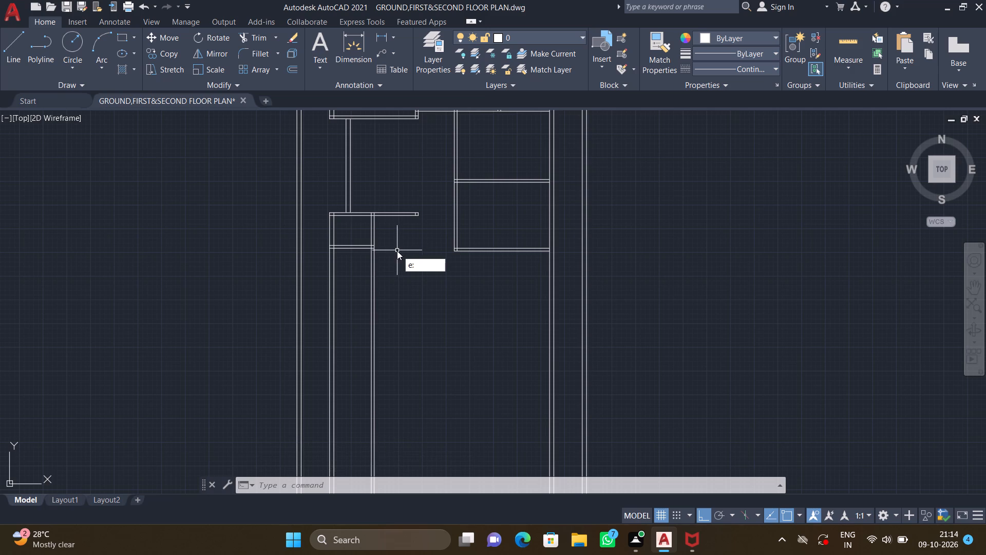
{"action": "key", "text": "Return"}
{"action": "scroll", "coordinate": [421, 213], "scroll_direction": "up", "scroll_amount": 1}
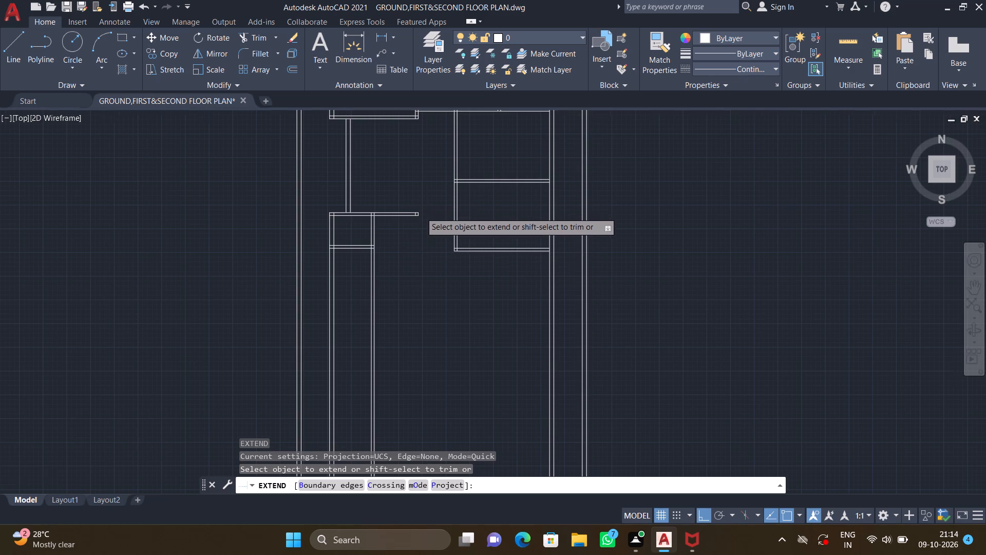
{"action": "scroll", "coordinate": [421, 214], "scroll_direction": "up", "scroll_amount": 1}
{"action": "double_click", "coordinate": [406, 211]}
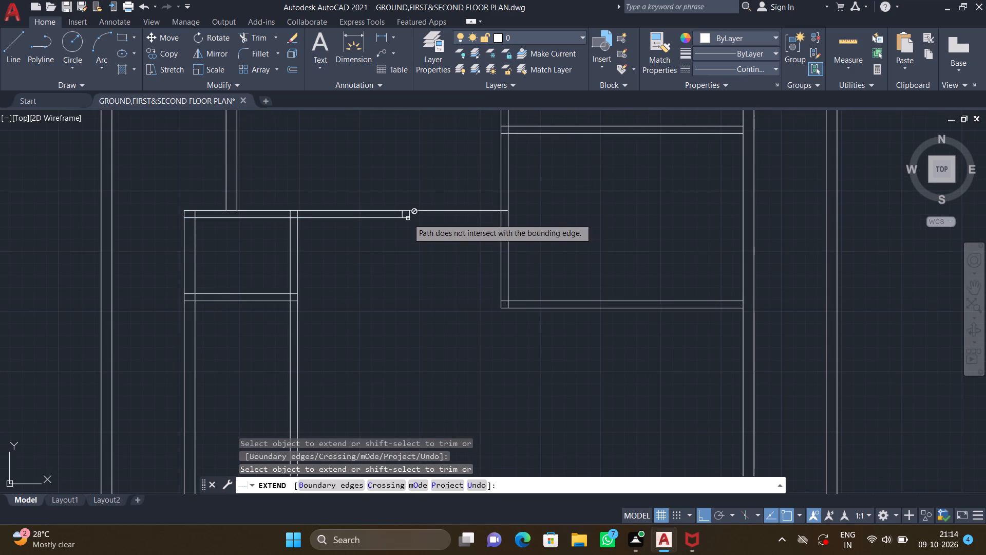
{"action": "left_click", "coordinate": [407, 217]}
{"action": "key", "text": "Return"}
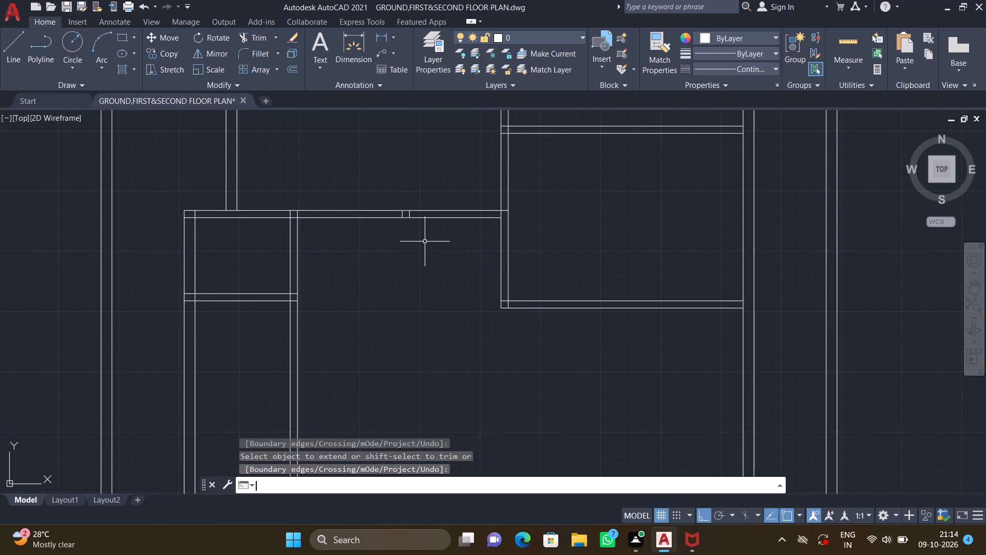
Trim both lines of the new vertical partition below the small room's south wall.
{"action": "scroll", "coordinate": [412, 244], "scroll_direction": "down", "scroll_amount": 3}
{"action": "middle_click_drag", "start_coordinate": [370, 338], "coordinate": [376, 292]}
{"action": "scroll", "coordinate": [400, 255], "scroll_direction": "up", "scroll_amount": 2}
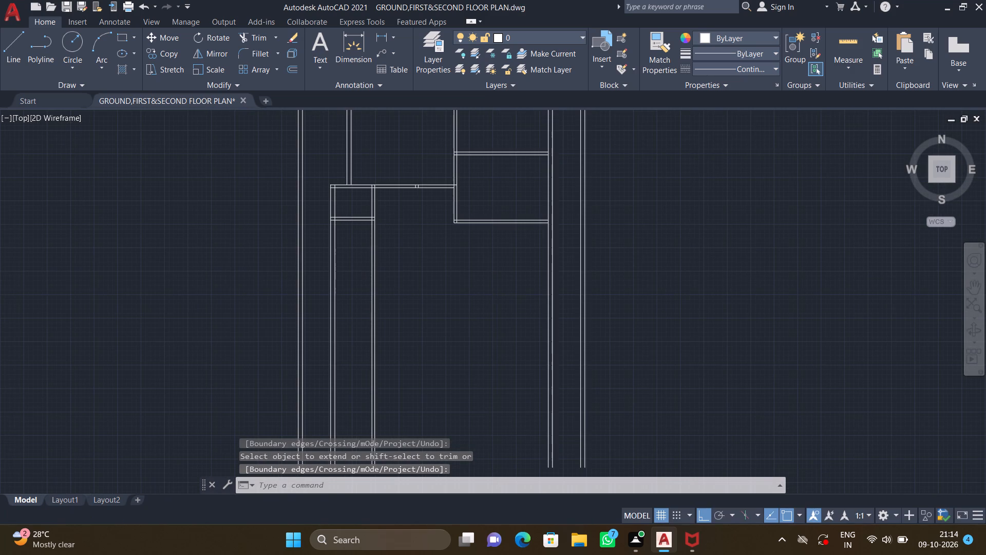
{"action": "type", "text": "tr"}
{"action": "key", "text": "Return"}
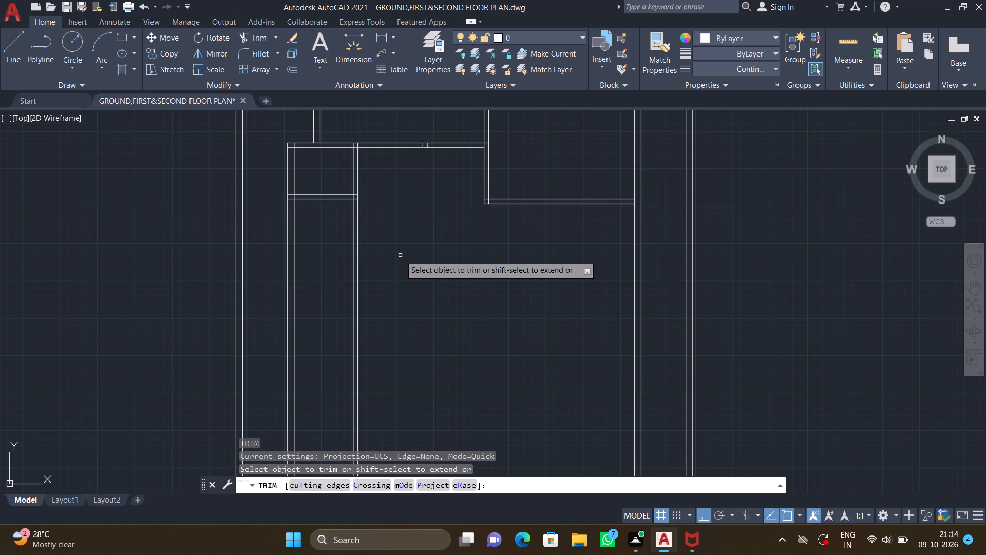
{"action": "left_click_drag", "start_coordinate": [345, 239], "coordinate": [374, 254]}
Trim away the two short leftover vertical lines inside the extended horizontal wall.
{"action": "scroll", "coordinate": [430, 136], "scroll_direction": "up", "scroll_amount": 4}
{"action": "left_click", "coordinate": [390, 154]}
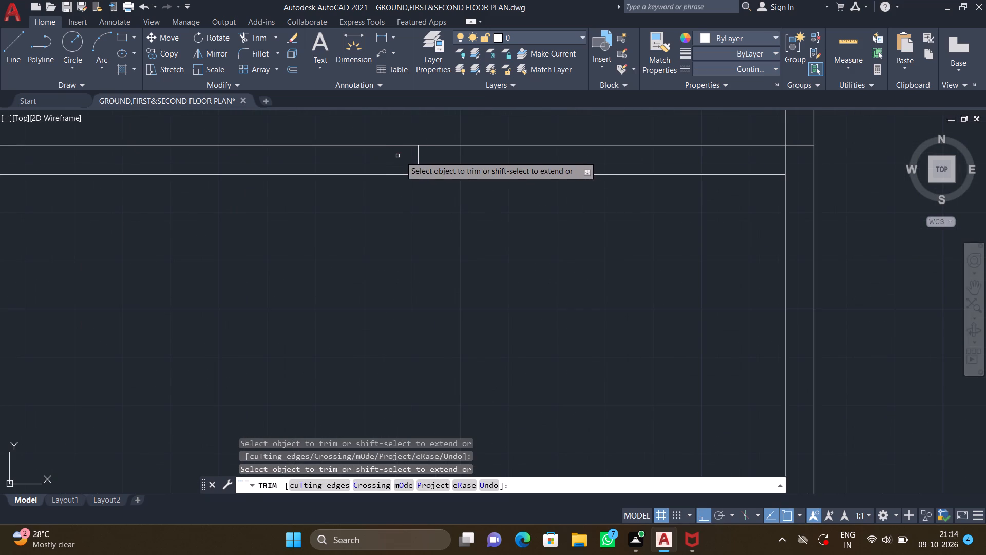
{"action": "left_click", "coordinate": [420, 158]}
{"action": "key", "text": "Return"}
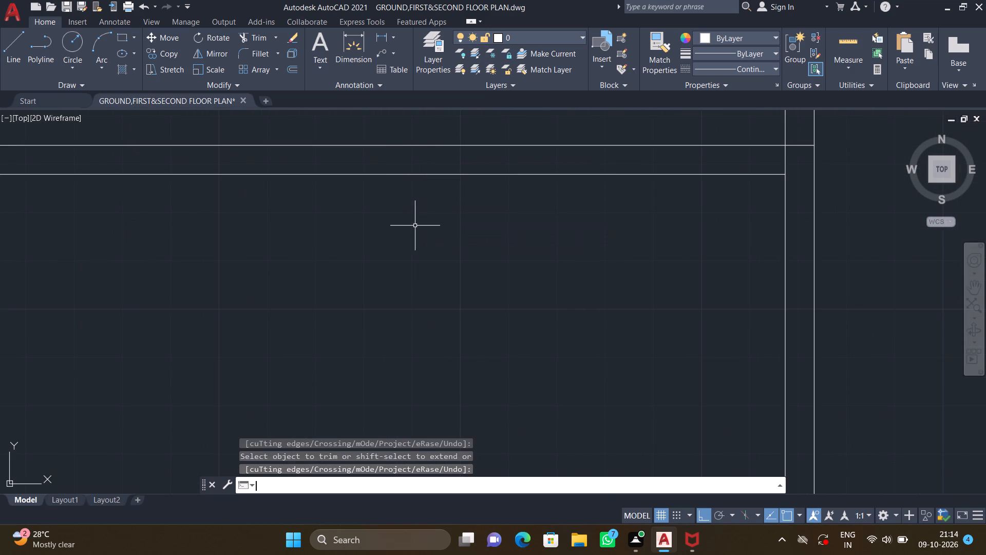
{"action": "scroll", "coordinate": [417, 197], "scroll_direction": "down", "scroll_amount": 4}
{"action": "middle_click_drag", "start_coordinate": [308, 321], "coordinate": [395, 275]}
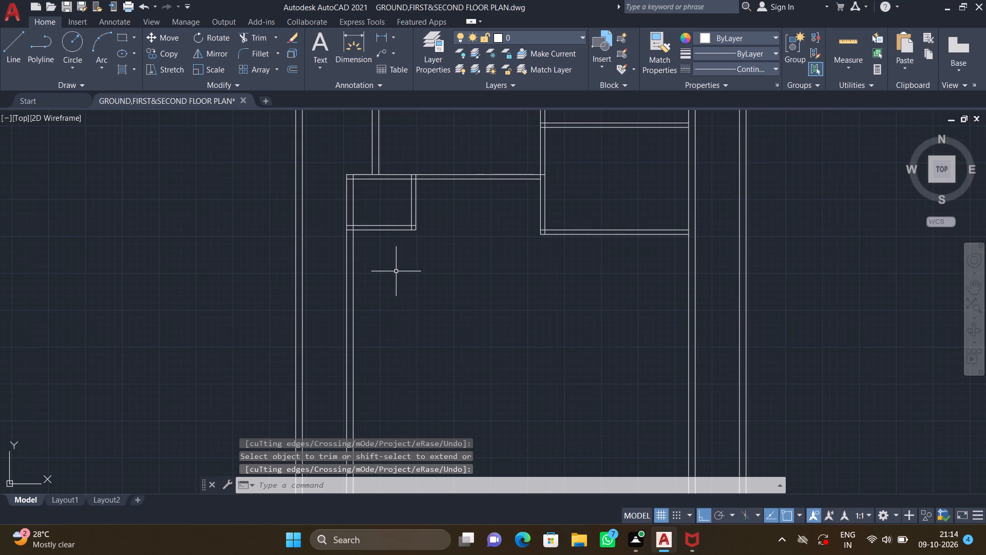
Measure the clear distance between the small west room's east partition and the east bay's vertical wall.
{"action": "middle_click_drag", "start_coordinate": [441, 204], "coordinate": [424, 235]}
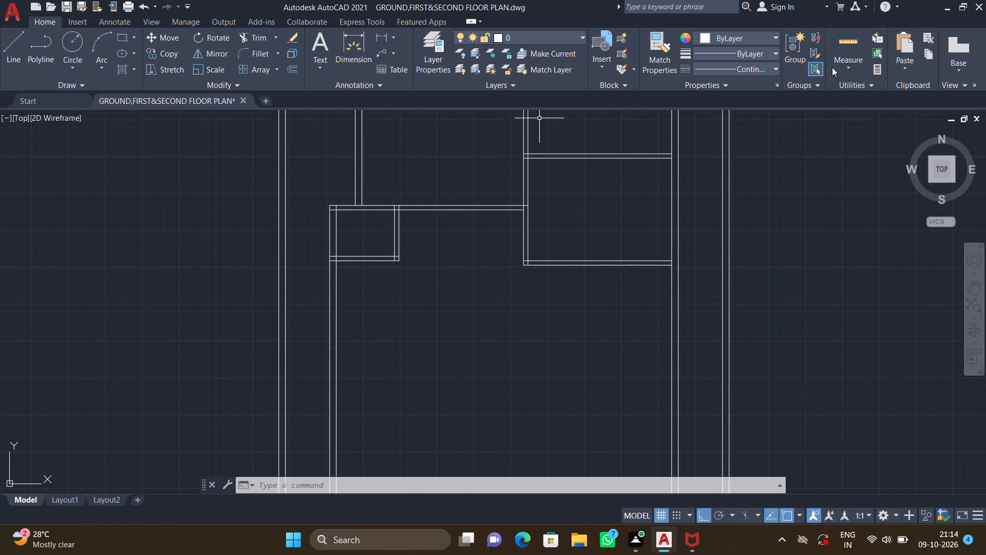
{"action": "left_click", "coordinate": [850, 66]}
{"action": "left_click", "coordinate": [837, 87]}
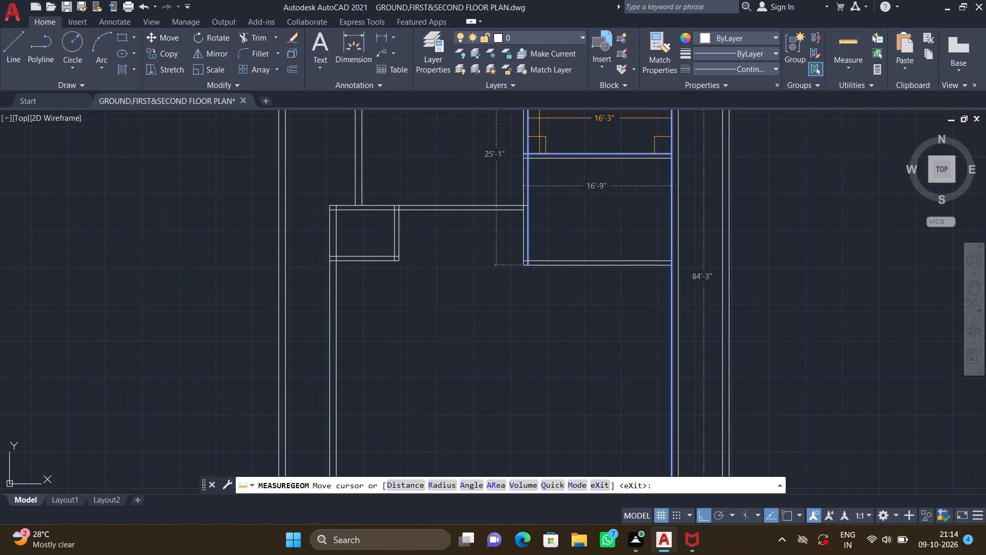
{"action": "scroll", "coordinate": [340, 243], "scroll_direction": "up", "scroll_amount": 1}
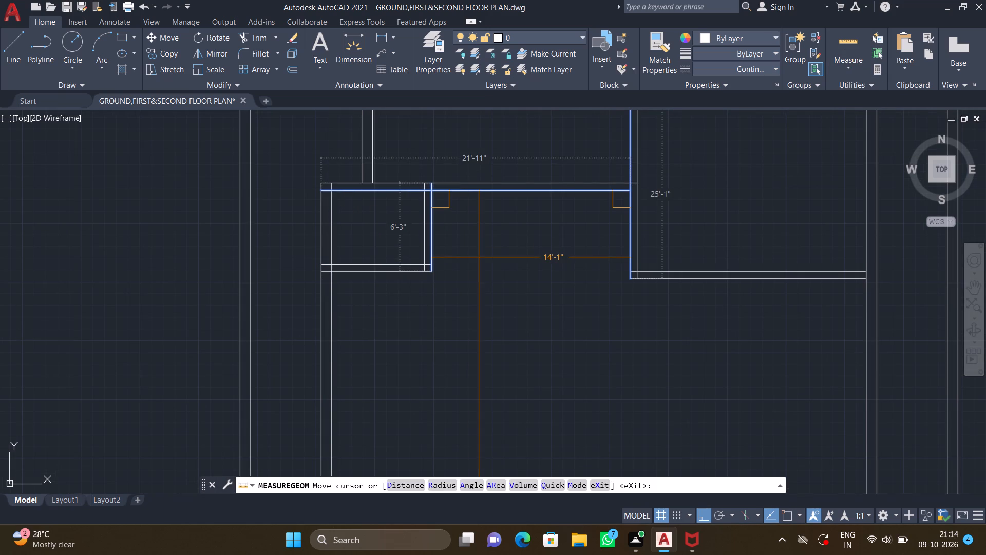
{"action": "key", "text": "Escape"}
Offset the lower line of the horizontal wall above the small west room 13' south.
{"action": "key", "text": "o"}
{"action": "key", "text": "Return"}
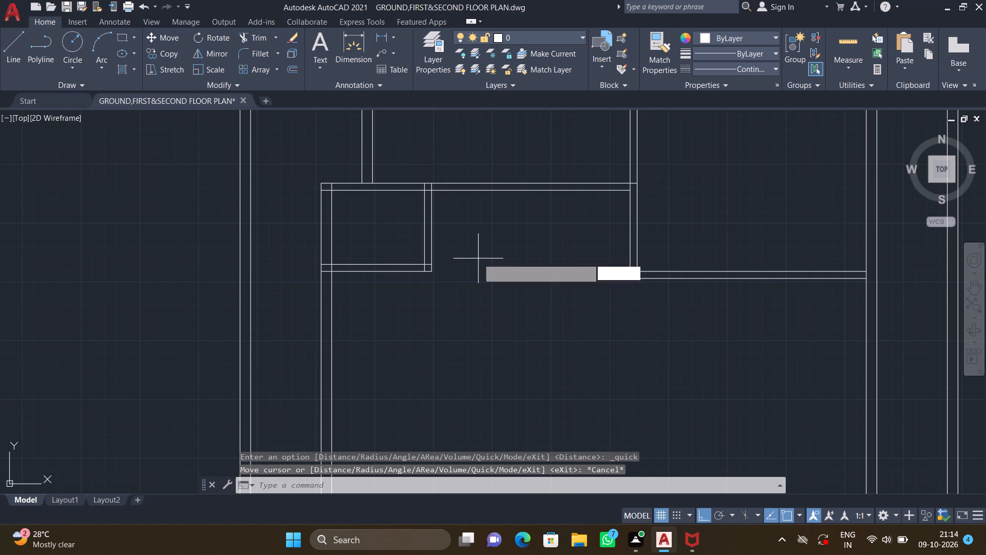
{"action": "type", "text": "13"}
{"action": "key", "text": "apostrophe"}
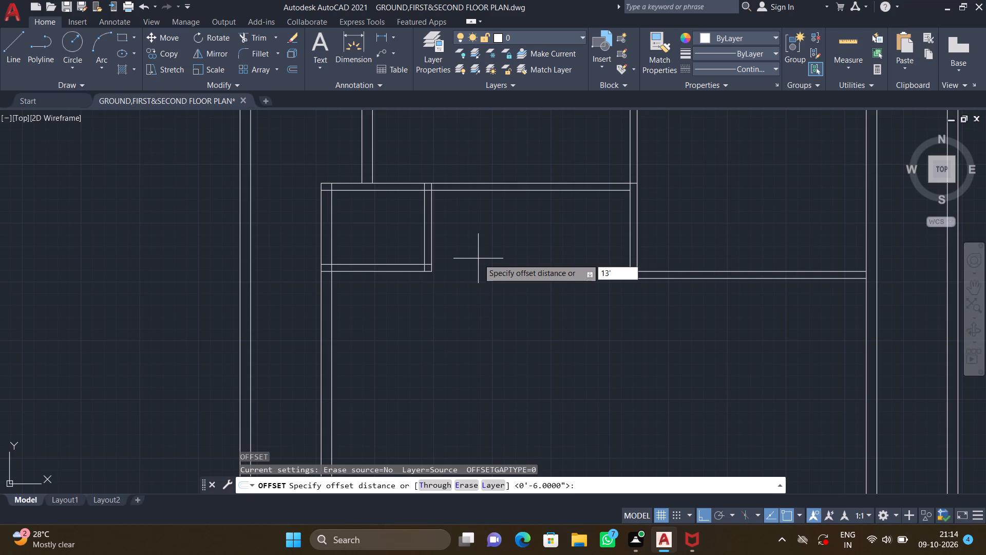
{"action": "key", "text": "Return"}
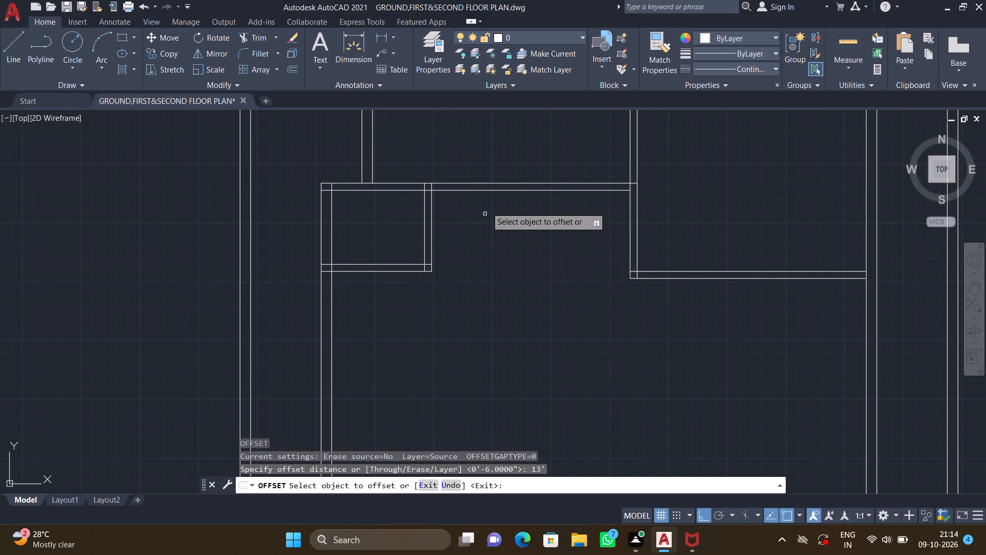
{"action": "double_click", "coordinate": [491, 190]}
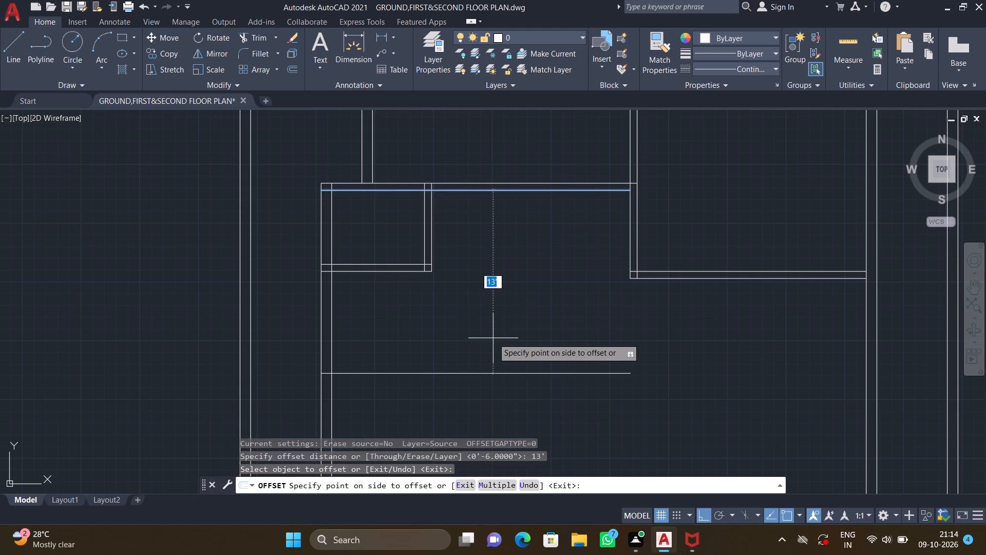
{"action": "left_click", "coordinate": [493, 338]}
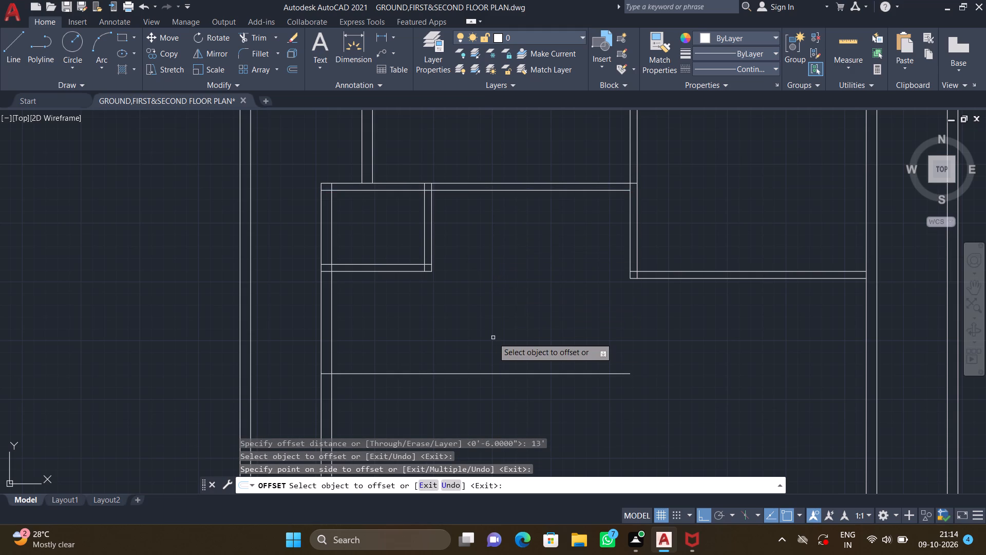
{"action": "key", "text": "Return"}
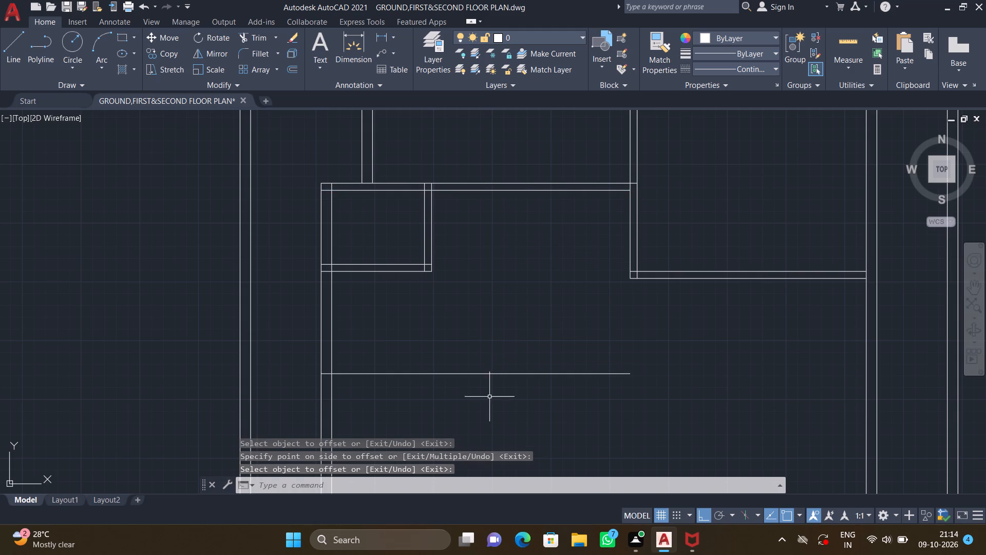
Offset the new horizontal line 6" south to form the second face of the wall.
{"action": "middle_click_drag", "start_coordinate": [488, 396], "coordinate": [477, 378]}
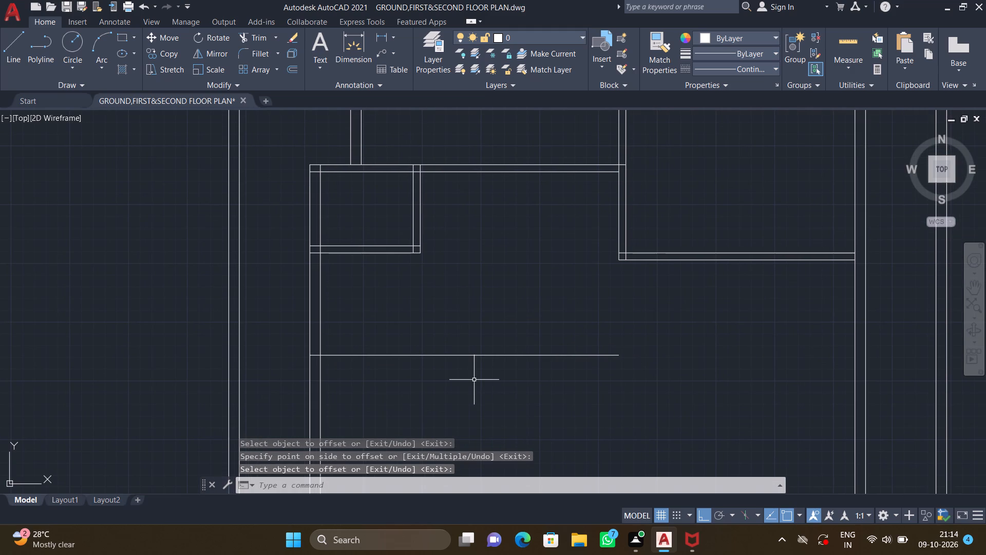
{"action": "key", "text": "o"}
{"action": "key", "text": "Return"}
{"action": "type", "text": "6:\""}
{"action": "key", "text": "BackSpace"}
{"action": "key", "text": "BackSpace"}
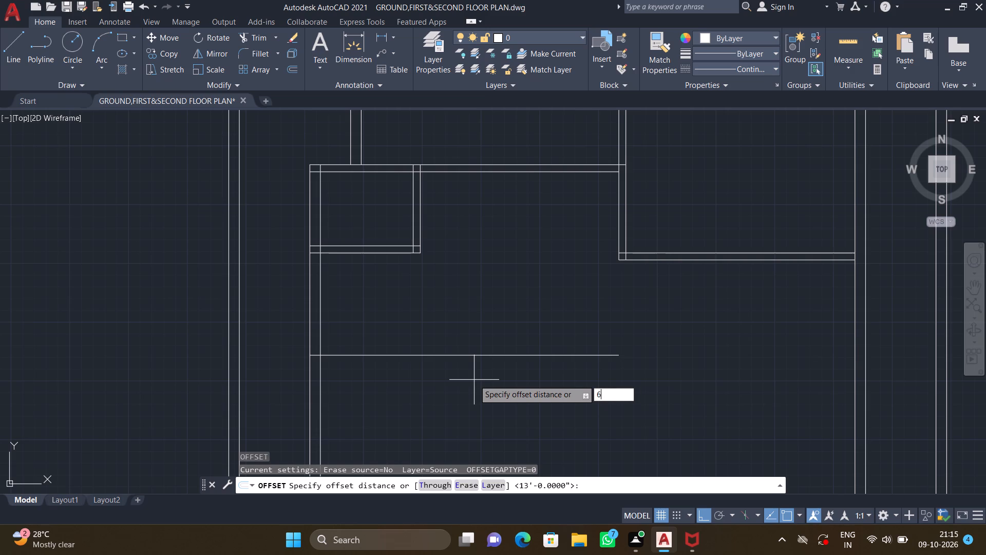
{"action": "key", "text": "shift+quotedbl"}
{"action": "key", "text": "Return"}
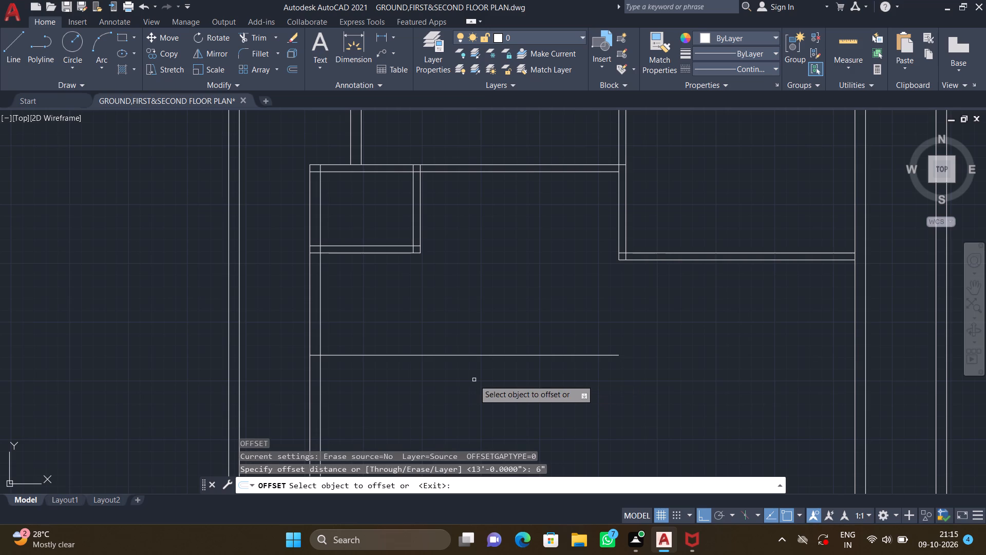
{"action": "left_click", "coordinate": [477, 354]}
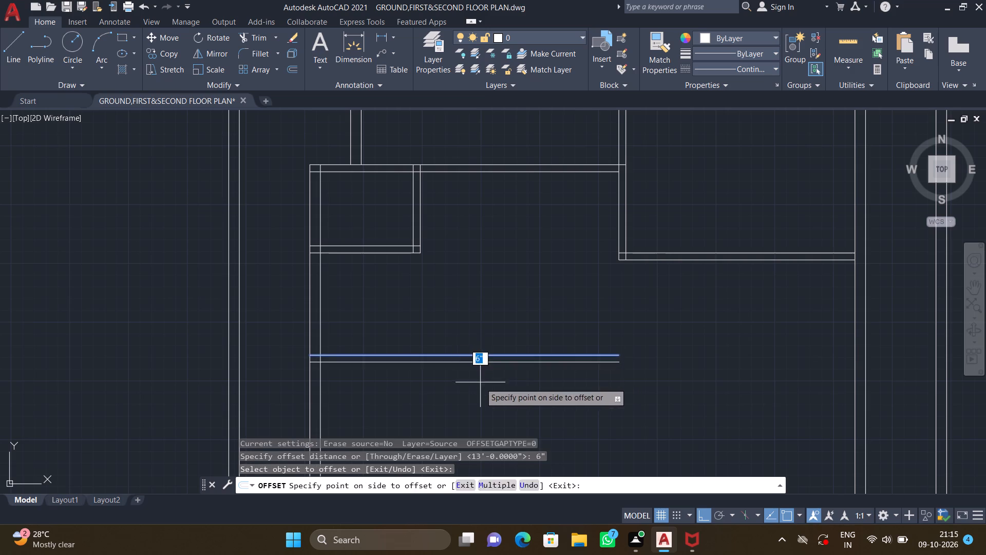
{"action": "left_click", "coordinate": [480, 383]}
{"action": "key", "text": "Return"}
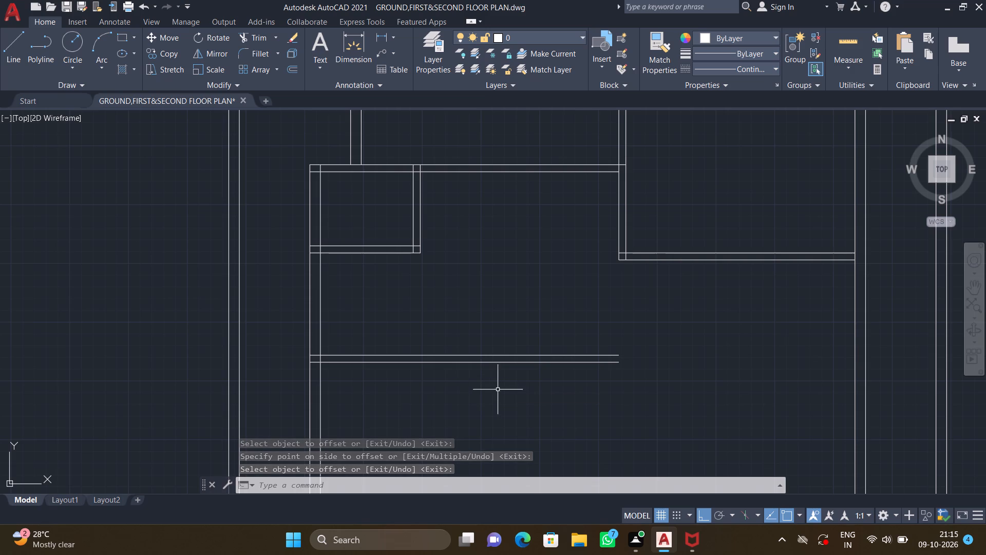
Extend both lines of the new horizontal wall east to meet the building's east wall.
{"action": "middle_click_drag", "start_coordinate": [494, 393], "coordinate": [477, 345]}
{"action": "scroll", "coordinate": [479, 345], "scroll_direction": "down", "scroll_amount": 2}
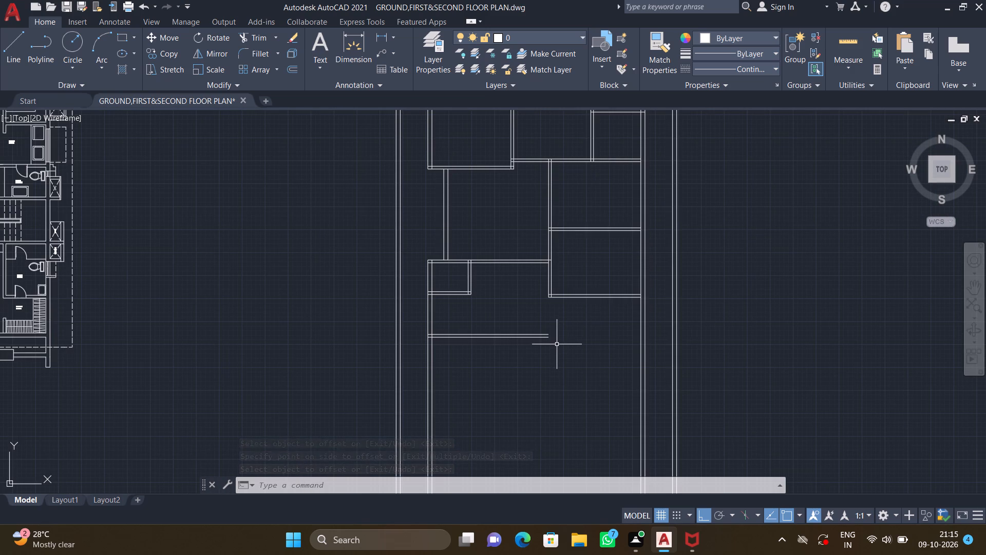
{"action": "middle_click_drag", "start_coordinate": [547, 349], "coordinate": [528, 349]}
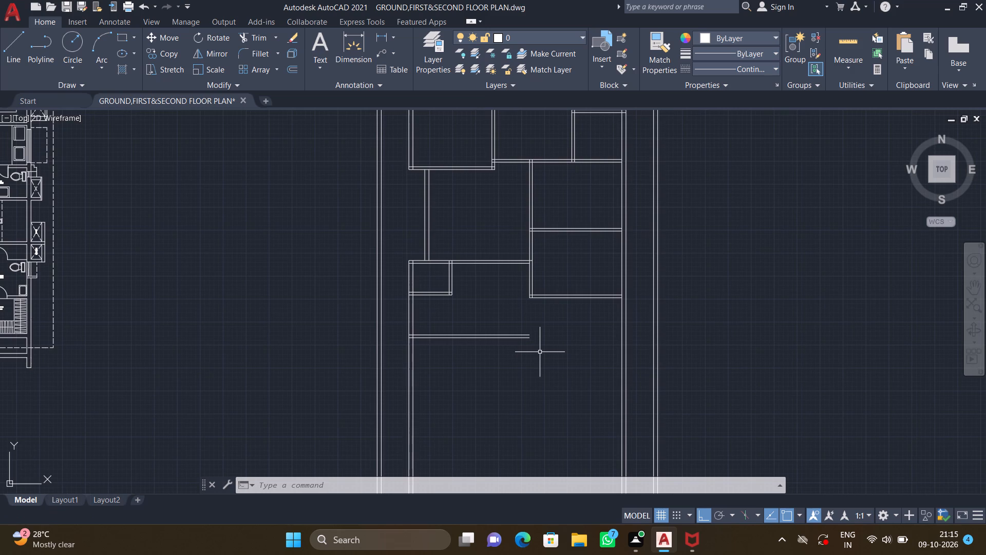
{"action": "scroll", "coordinate": [536, 356], "scroll_direction": "up", "scroll_amount": 1}
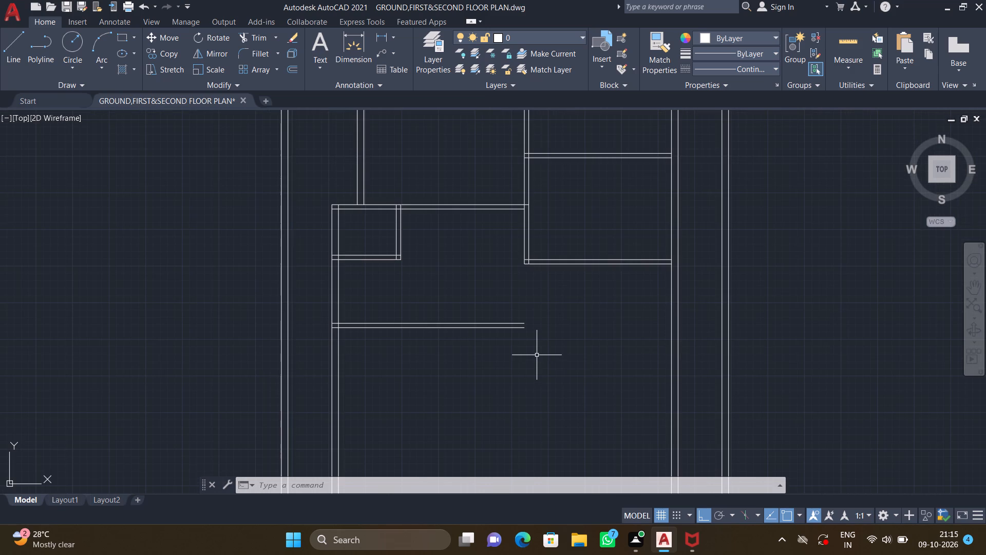
{"action": "type", "text": "ex"}
{"action": "key", "text": "Return"}
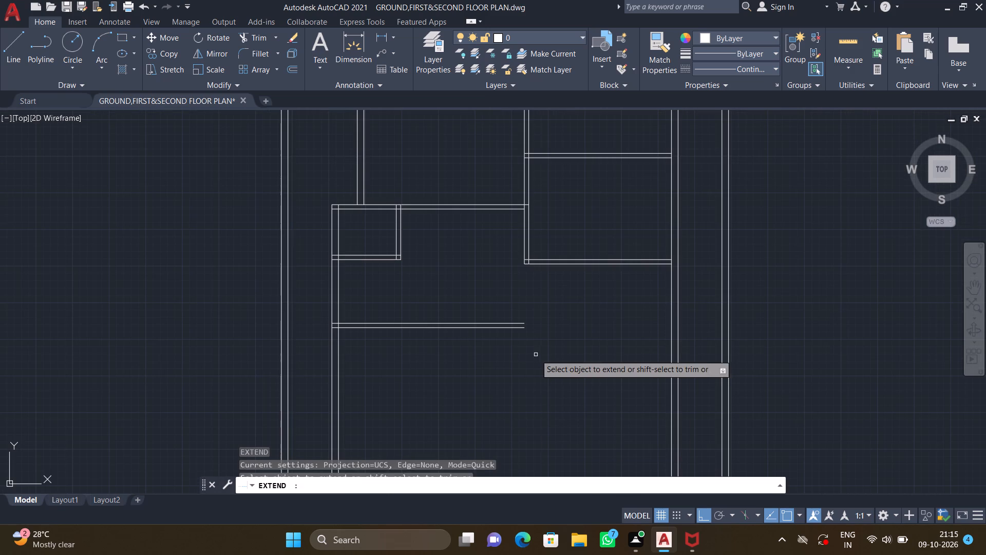
{"action": "scroll", "coordinate": [515, 331], "scroll_direction": "up", "scroll_amount": 2}
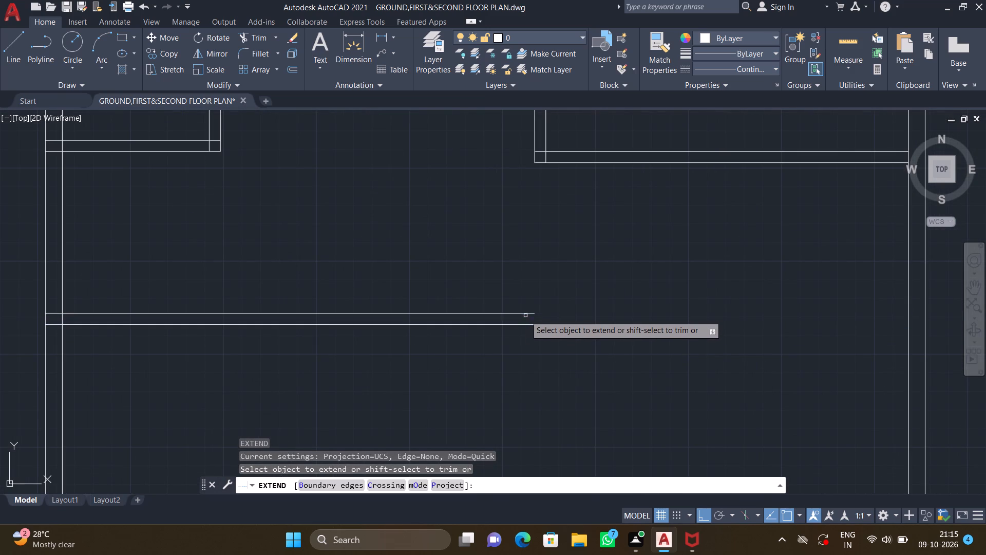
{"action": "left_click", "coordinate": [525, 316]}
{"action": "left_click", "coordinate": [529, 313]}
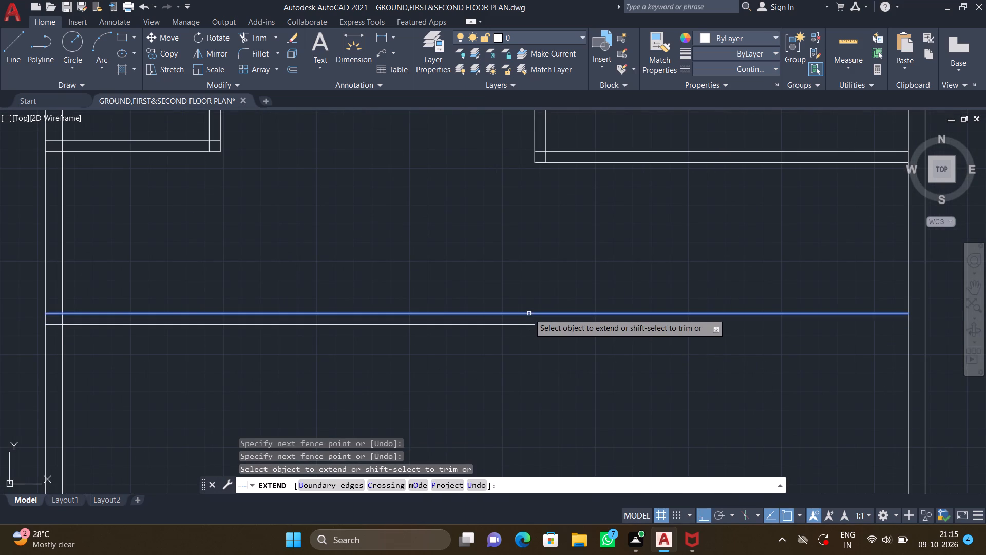
{"action": "left_click", "coordinate": [529, 313]}
{"action": "left_click", "coordinate": [527, 326]}
{"action": "scroll", "coordinate": [530, 324], "scroll_direction": "down", "scroll_amount": 3}
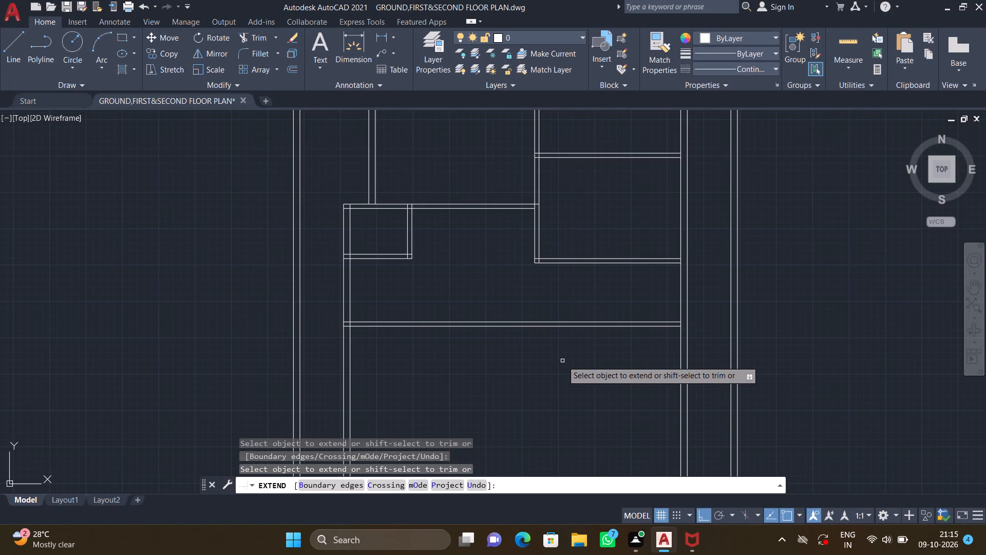
{"action": "key", "text": "Return"}
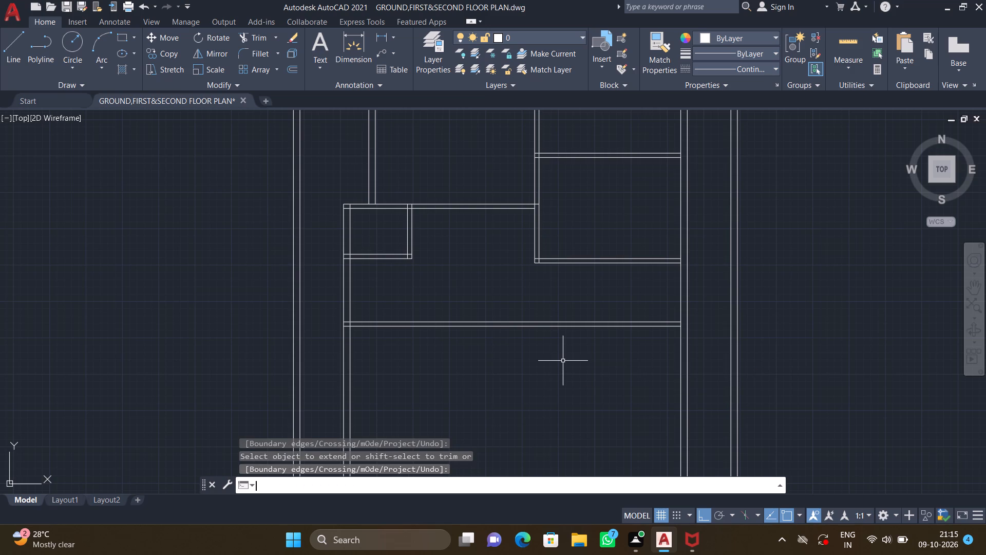
Offset the inner line of the building's east wall 14'6" west.
{"action": "middle_click_drag", "start_coordinate": [640, 334], "coordinate": [547, 351]}
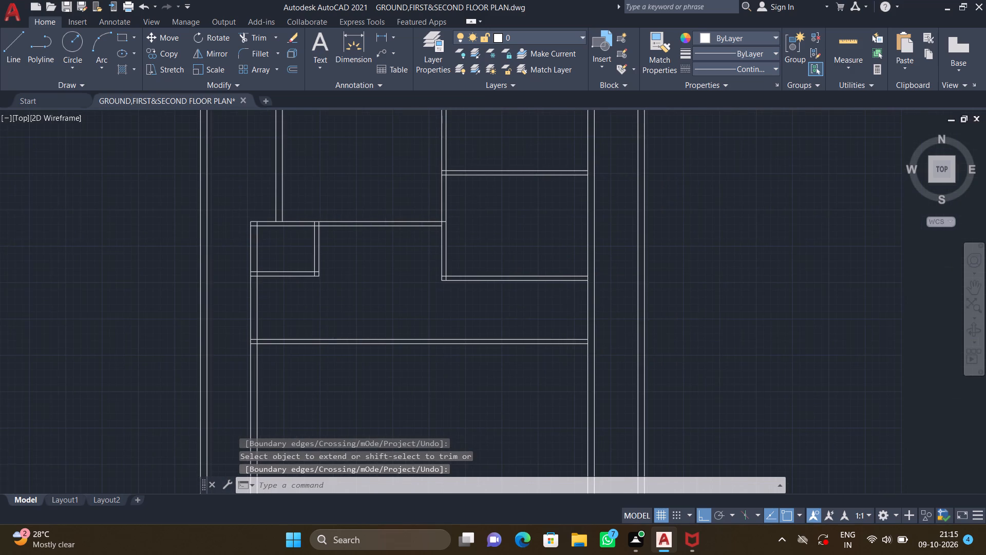
{"action": "scroll", "coordinate": [580, 302], "scroll_direction": "up", "scroll_amount": 2}
{"action": "key", "text": "o"}
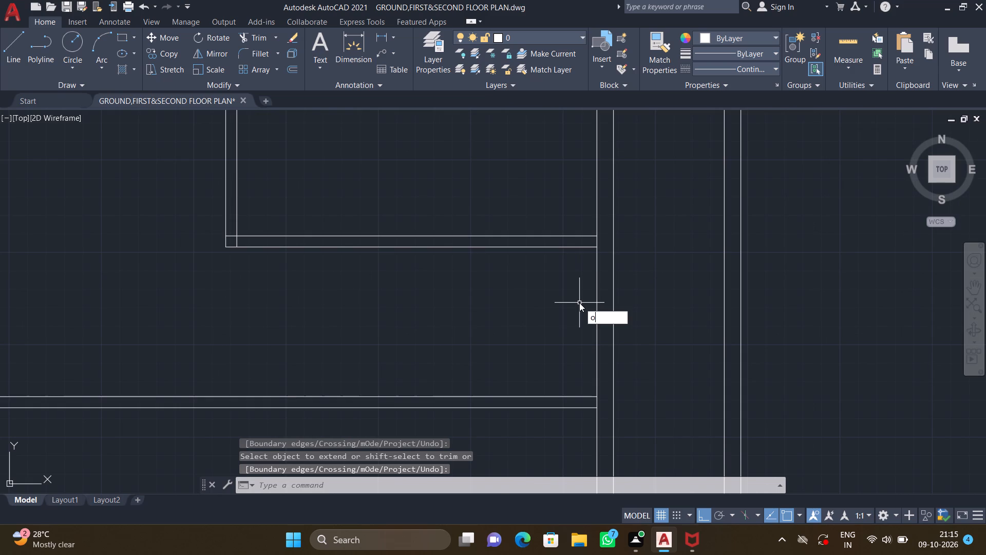
{"action": "key", "text": "Return"}
{"action": "type", "text": "14'"}
{"action": "type", "text": "6\""}
{"action": "key", "text": "Return"}
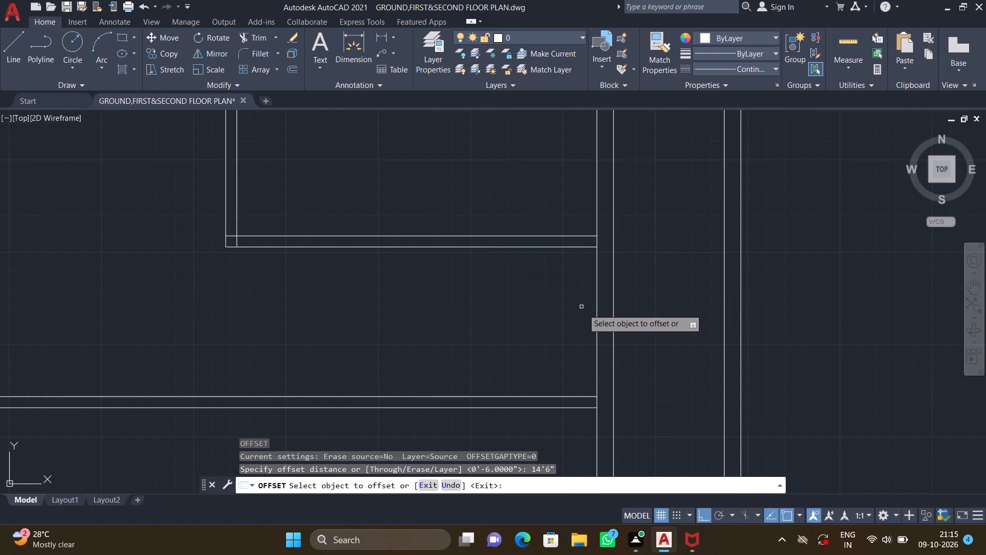
{"action": "left_click", "coordinate": [596, 344]}
{"action": "double_click", "coordinate": [440, 380]}
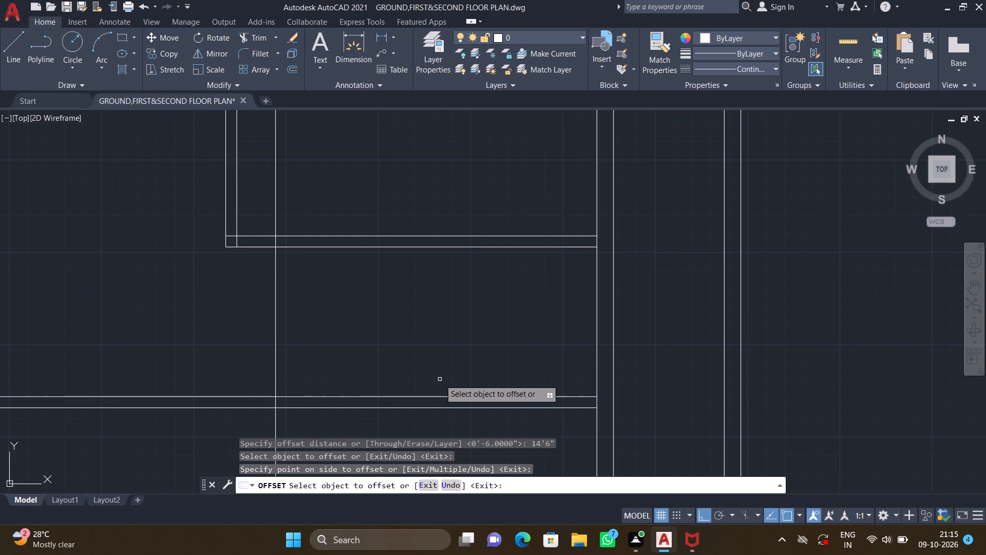
{"action": "key", "text": "Return"}
Trim away the new vertical line where it crosses the two rooms of the east bay.
{"action": "scroll", "coordinate": [440, 379], "scroll_direction": "down", "scroll_amount": 3}
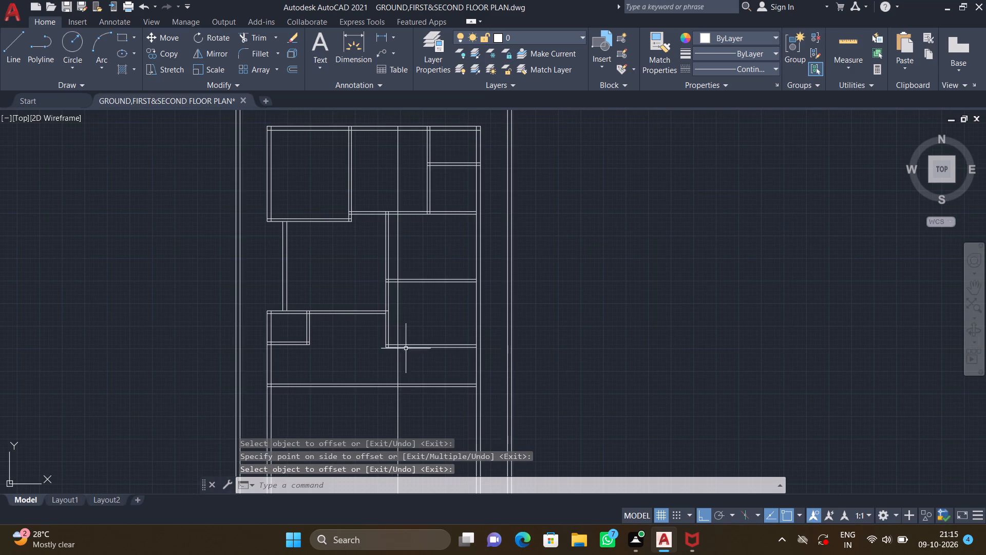
{"action": "key", "text": "t"}
{"action": "key", "text": "r"}
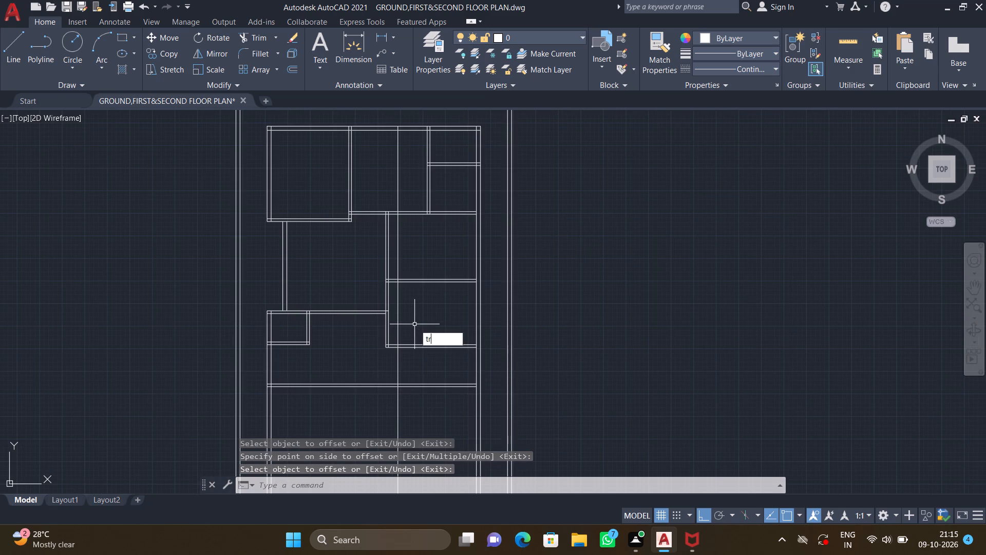
{"action": "key", "text": "Return"}
{"action": "left_click", "coordinate": [399, 314]}
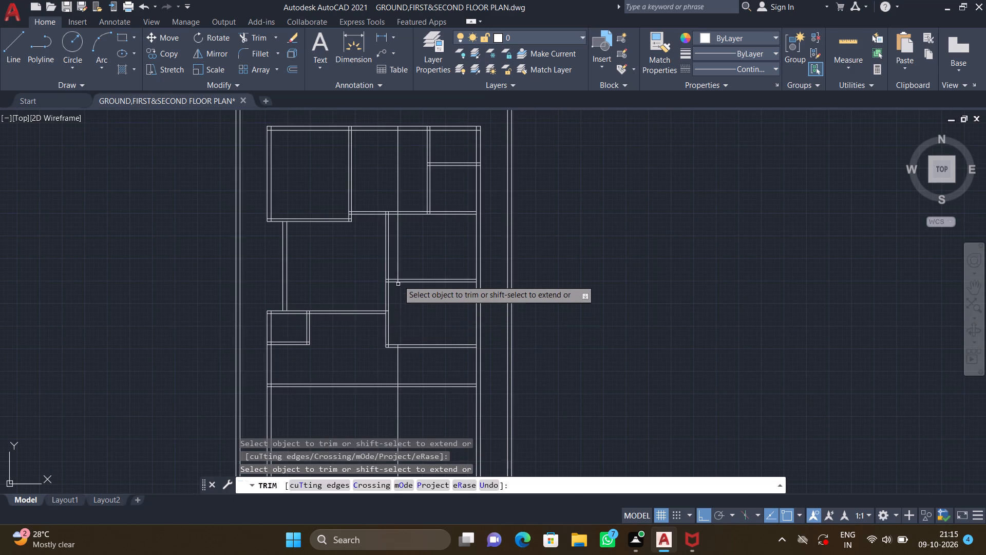
{"action": "scroll", "coordinate": [391, 254], "scroll_direction": "up", "scroll_amount": 1}
{"action": "left_click", "coordinate": [402, 255]}
{"action": "scroll", "coordinate": [407, 226], "scroll_direction": "down", "scroll_amount": 1}
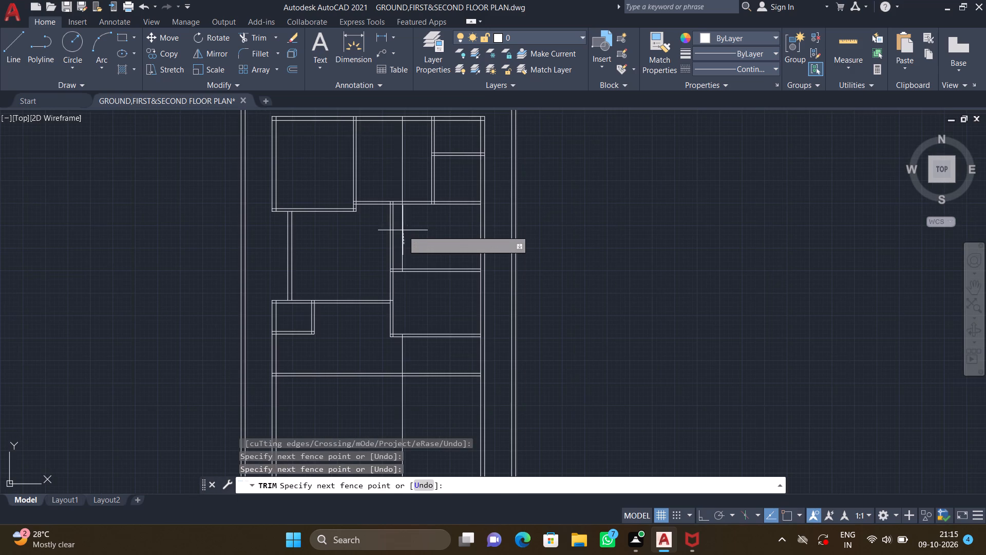
{"action": "scroll", "coordinate": [397, 231], "scroll_direction": "up", "scroll_amount": 3}
{"action": "left_click", "coordinate": [398, 232]}
{"action": "scroll", "coordinate": [423, 209], "scroll_direction": "down", "scroll_amount": 3}
Trim away the new vertical line through the north middle room and its short leftover inside the north wall.
{"action": "middle_click_drag", "start_coordinate": [423, 217], "coordinate": [419, 242]}
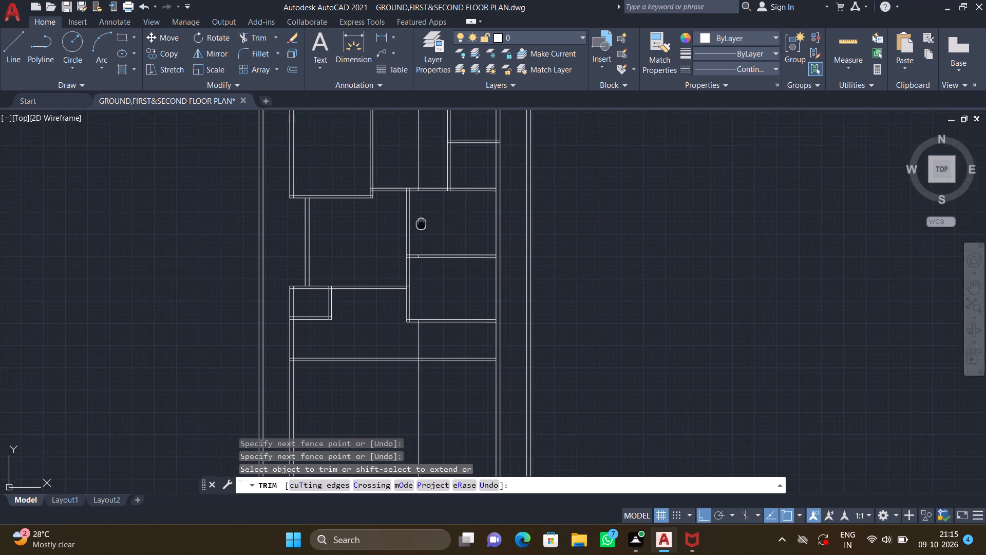
{"action": "middle_click_drag", "start_coordinate": [419, 242], "coordinate": [418, 288]}
{"action": "scroll", "coordinate": [413, 220], "scroll_direction": "up", "scroll_amount": 1}
{"action": "left_click", "coordinate": [414, 216]}
{"action": "middle_click_drag", "start_coordinate": [415, 182], "coordinate": [414, 189]}
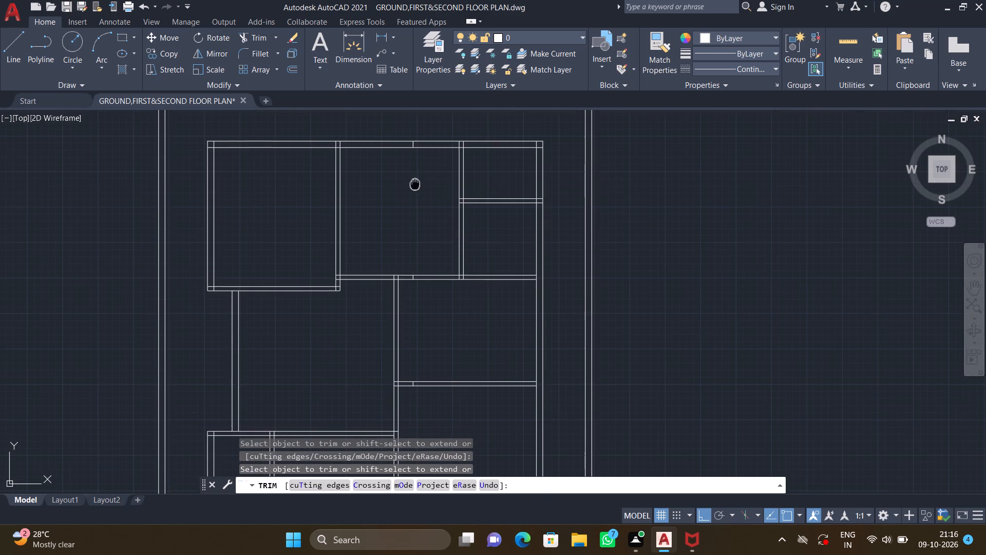
{"action": "middle_click_drag", "start_coordinate": [414, 189], "coordinate": [408, 215]}
{"action": "scroll", "coordinate": [407, 183], "scroll_direction": "up", "scroll_amount": 2}
{"action": "left_click", "coordinate": [400, 165]}
{"action": "scroll", "coordinate": [420, 265], "scroll_direction": "down", "scroll_amount": 3}
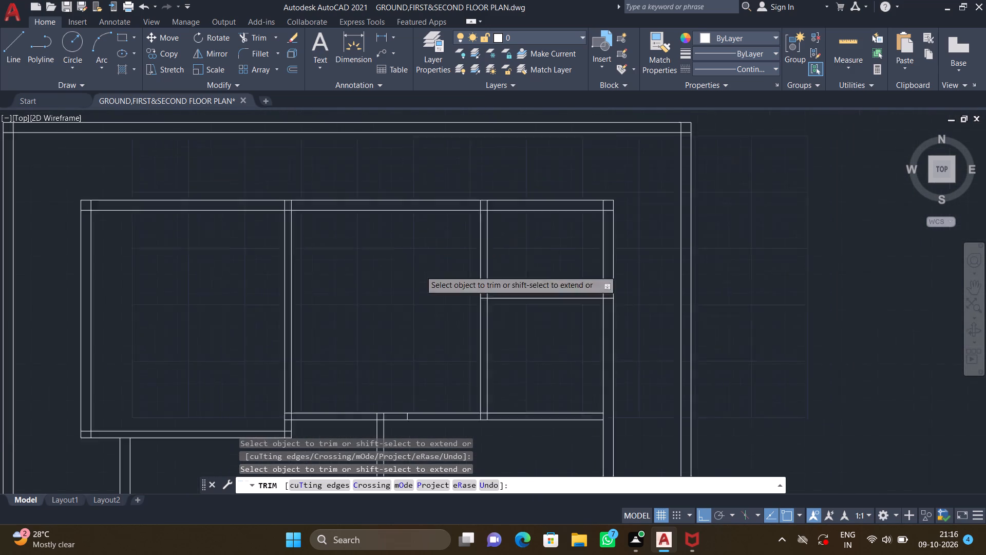
Trim the vertical line's short leftovers inside the south wall of the north rooms and inside the wall between the two east rooms.
{"action": "middle_click_drag", "start_coordinate": [400, 295], "coordinate": [390, 257]}
{"action": "scroll", "coordinate": [410, 291], "scroll_direction": "up", "scroll_amount": 3}
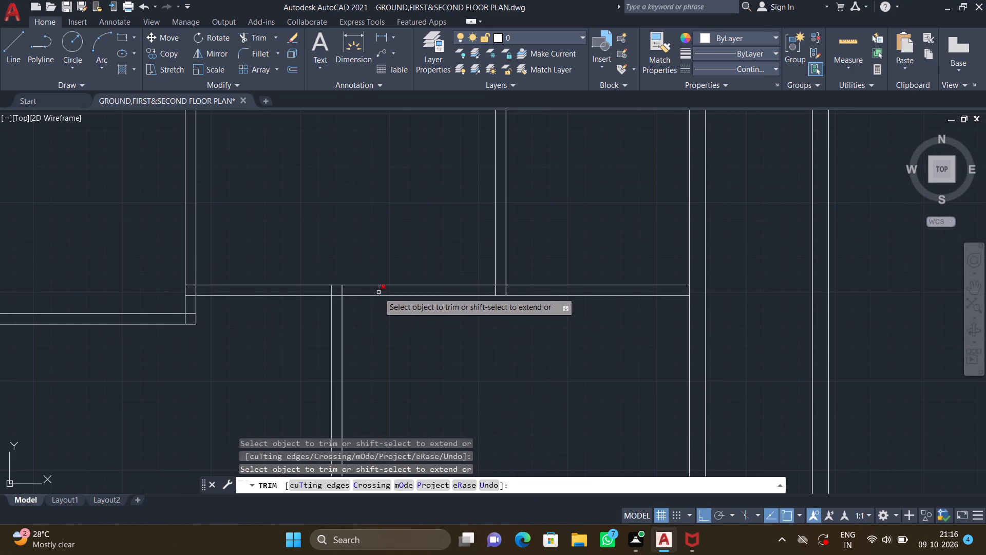
{"action": "left_click", "coordinate": [378, 292]}
{"action": "scroll", "coordinate": [397, 355], "scroll_direction": "down", "scroll_amount": 2}
{"action": "scroll", "coordinate": [377, 266], "scroll_direction": "down", "scroll_amount": 1}
{"action": "middle_click_drag", "start_coordinate": [390, 340], "coordinate": [373, 270]}
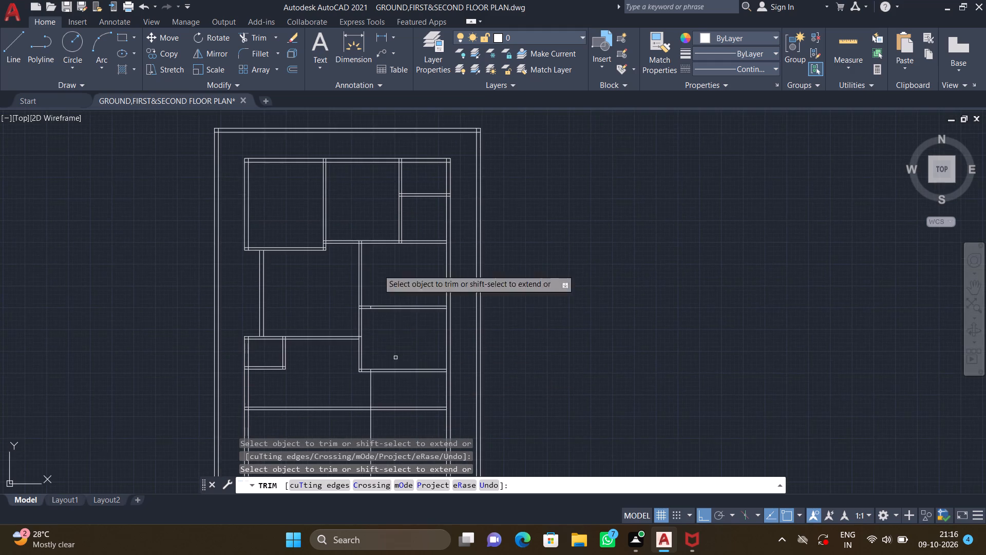
{"action": "scroll", "coordinate": [375, 308], "scroll_direction": "up", "scroll_amount": 4}
{"action": "left_click", "coordinate": [330, 307]}
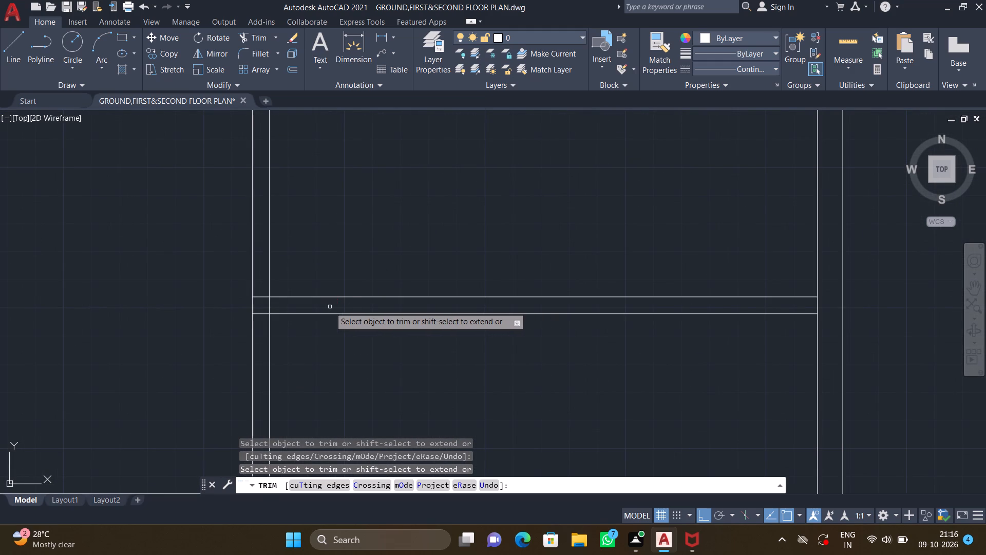
Trim away the part of the vertical line that runs south beyond the building's south wall.
{"action": "scroll", "coordinate": [391, 351], "scroll_direction": "down", "scroll_amount": 3}
{"action": "middle_click_drag", "start_coordinate": [389, 358], "coordinate": [375, 295]}
{"action": "middle_click_drag", "start_coordinate": [375, 376], "coordinate": [372, 314]}
{"action": "scroll", "coordinate": [392, 365], "scroll_direction": "down", "scroll_amount": 2}
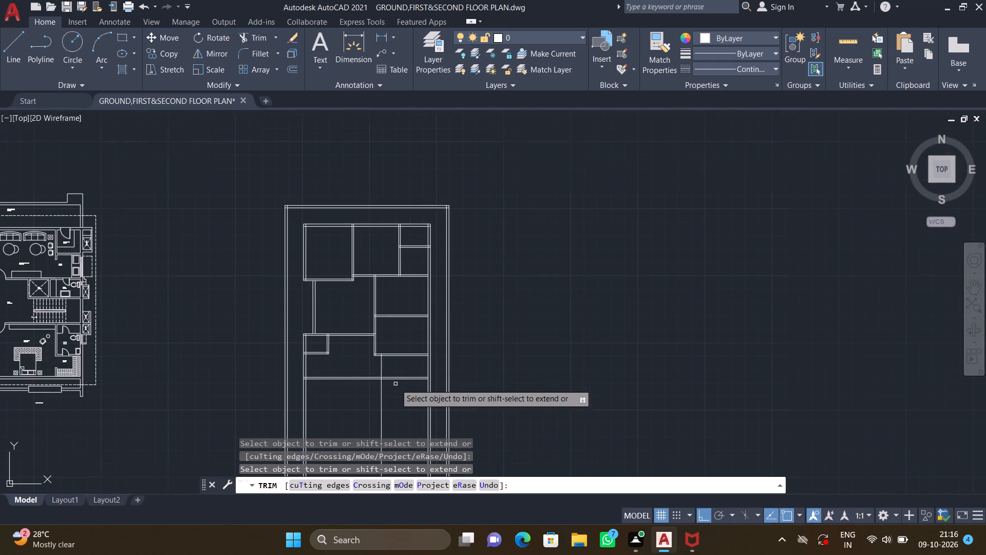
{"action": "left_click", "coordinate": [380, 401]}
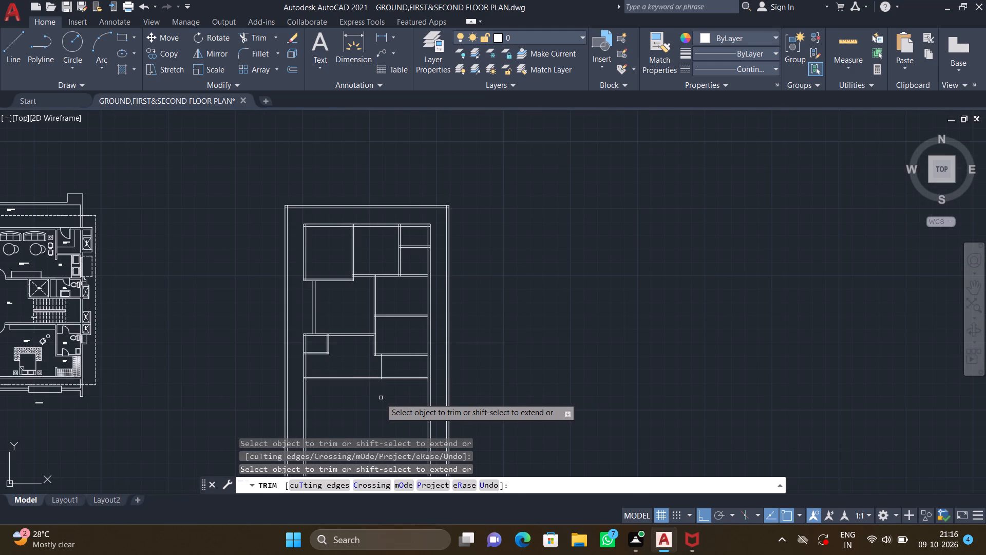
{"action": "key", "text": "Return"}
Offset the remaining vertical line in the southeast room 6" west to form a partition wall.
{"action": "scroll", "coordinate": [371, 341], "scroll_direction": "up", "scroll_amount": 2}
{"action": "middle_click_drag", "start_coordinate": [383, 397], "coordinate": [365, 339]}
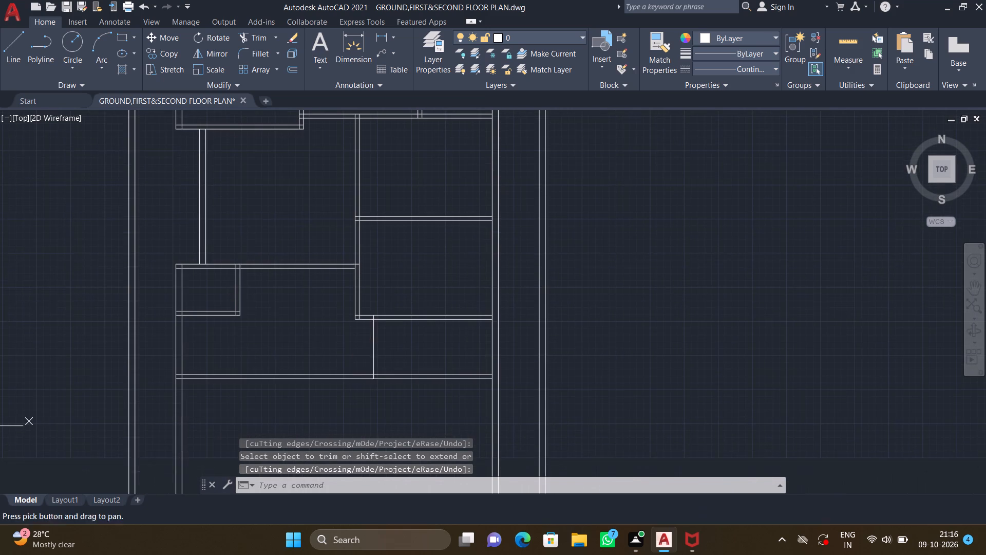
{"action": "scroll", "coordinate": [374, 361], "scroll_direction": "up", "scroll_amount": 2}
{"action": "key", "text": "o"}
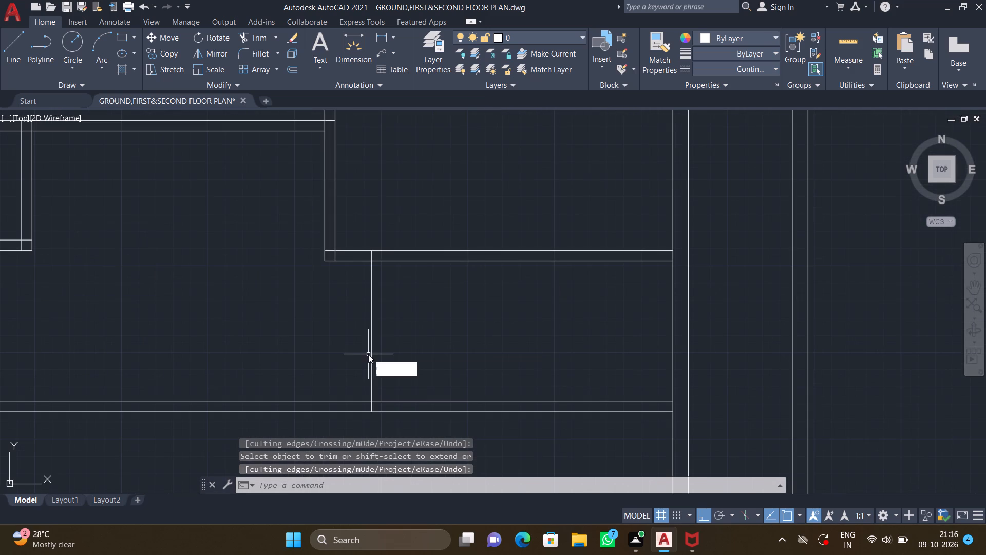
{"action": "key", "text": "Return"}
{"action": "type", "text": "6\""}
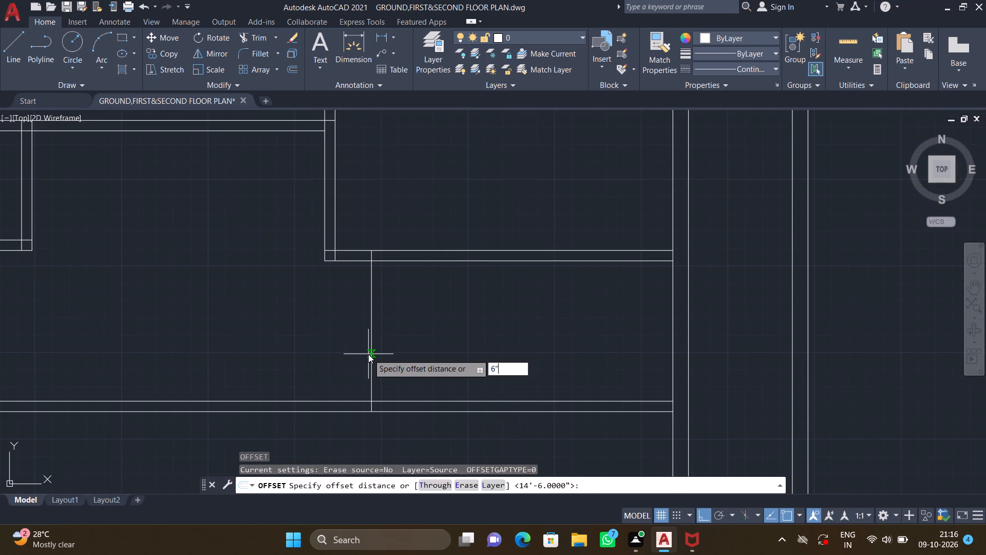
{"action": "key", "text": "Return"}
{"action": "left_click", "coordinate": [370, 360]}
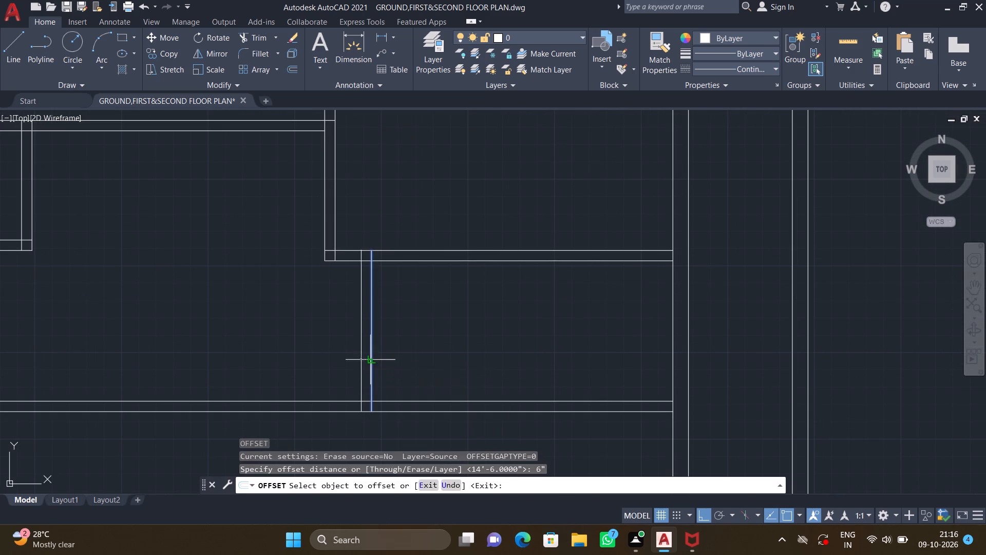
{"action": "left_click", "coordinate": [328, 364]}
{"action": "key", "text": "Return"}
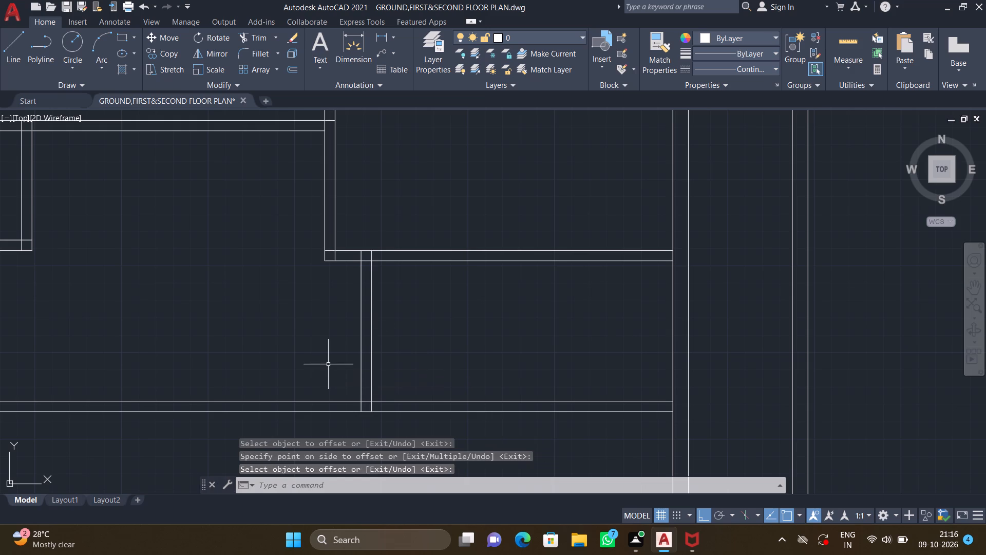
Trim away both lines of the building's west wall where they run south beyond the south wall.
{"action": "scroll", "coordinate": [367, 327], "scroll_direction": "down", "scroll_amount": 3}
{"action": "middle_click_drag", "start_coordinate": [252, 357], "coordinate": [320, 328]}
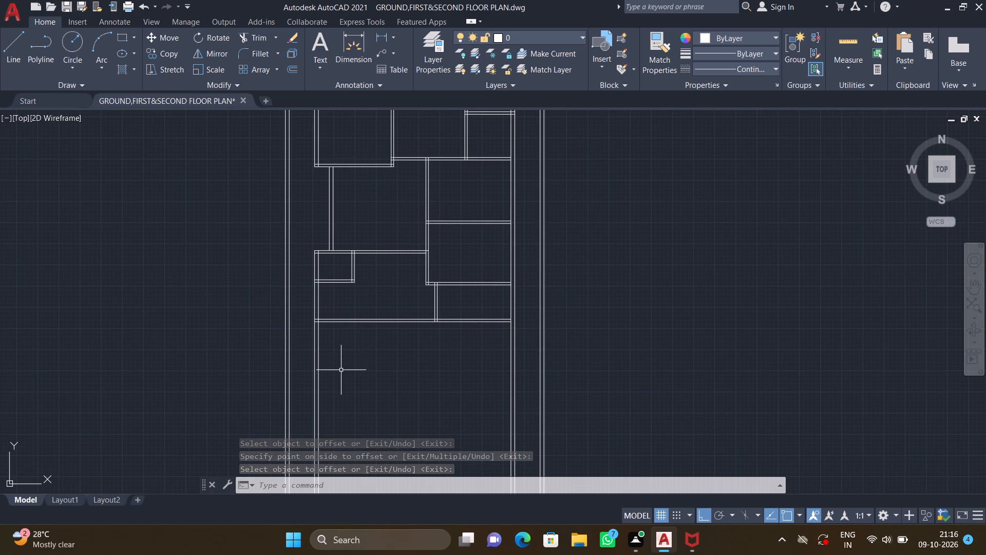
{"action": "middle_click_drag", "start_coordinate": [338, 365], "coordinate": [428, 359]}
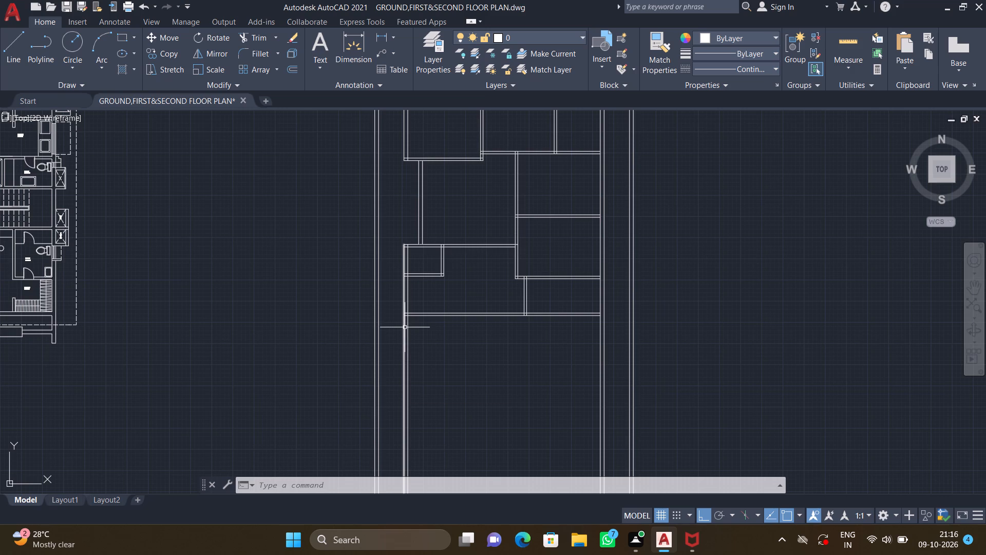
{"action": "scroll", "coordinate": [418, 332], "scroll_direction": "up", "scroll_amount": 1}
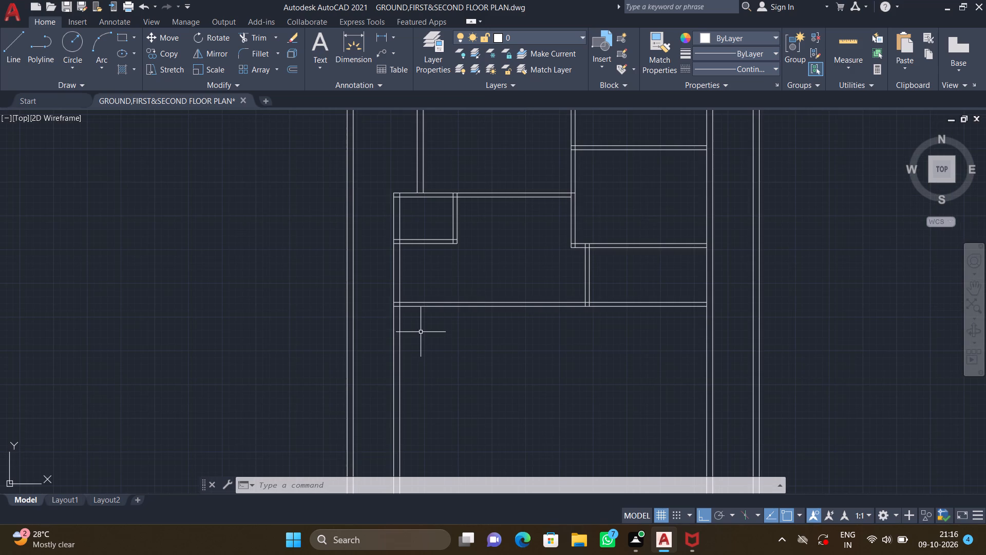
{"action": "type", "text": "tr"}
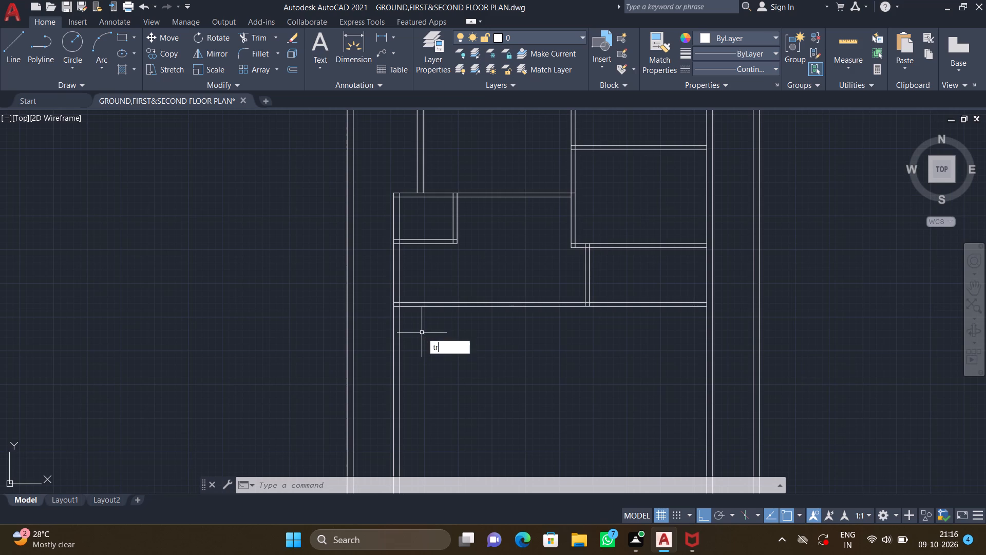
{"action": "key", "text": "Return"}
{"action": "left_click_drag", "start_coordinate": [388, 356], "coordinate": [439, 367]}
{"action": "key", "text": "Return"}
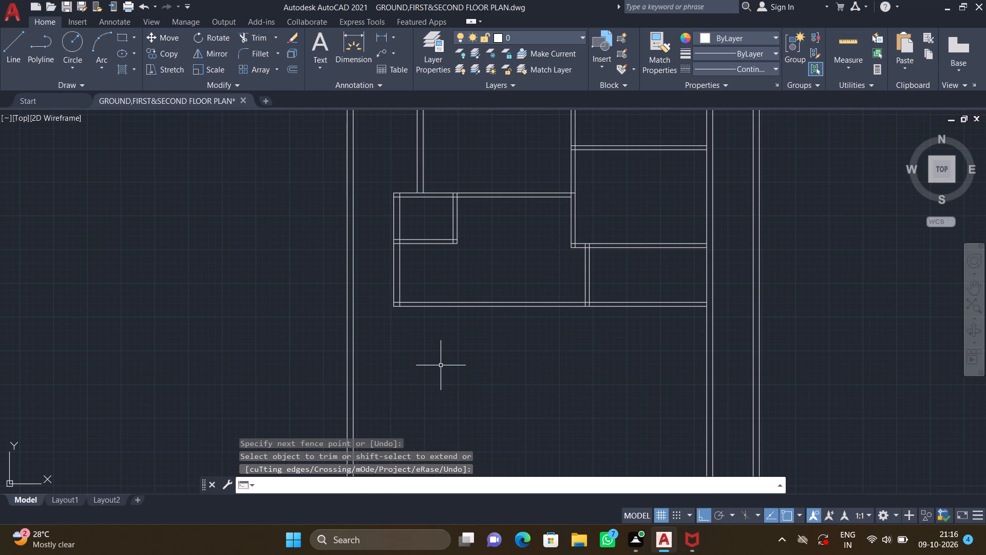
Offset the outer line of the building's south wall 15' south.
{"action": "scroll", "coordinate": [439, 336], "scroll_direction": "down", "scroll_amount": 2}
{"action": "middle_click_drag", "start_coordinate": [423, 359], "coordinate": [413, 349]}
{"action": "scroll", "coordinate": [411, 346], "scroll_direction": "up", "scroll_amount": 2}
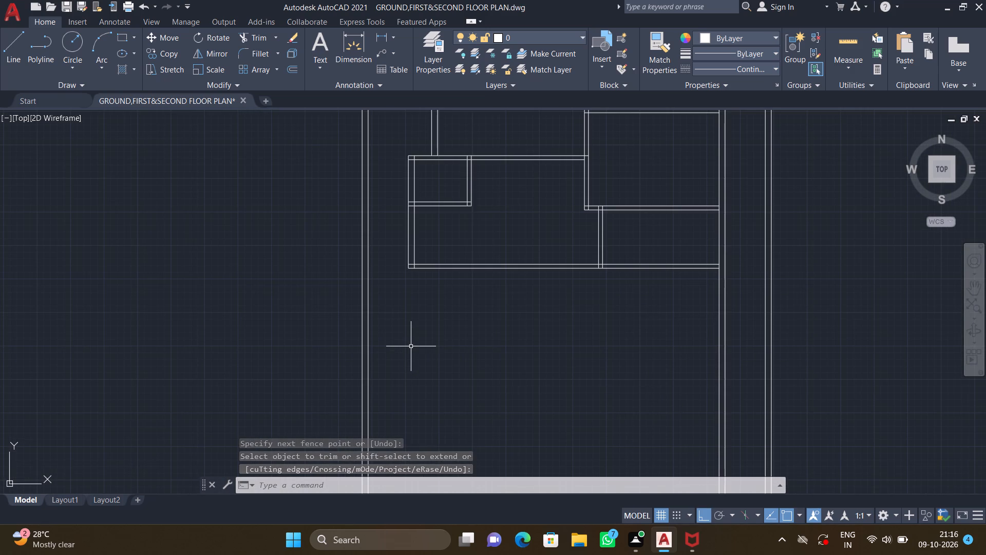
{"action": "key", "text": "o"}
{"action": "key", "text": "Return"}
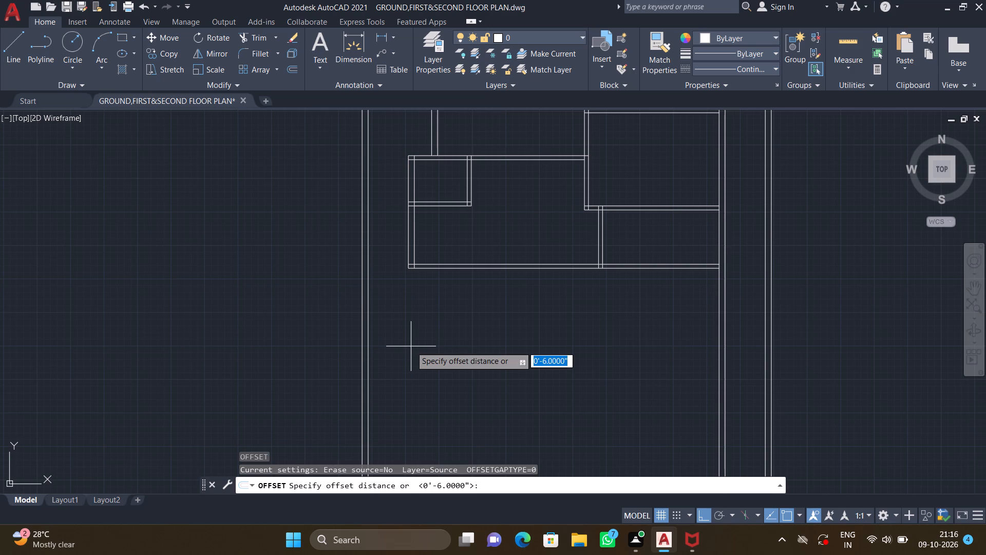
{"action": "type", "text": "15'"}
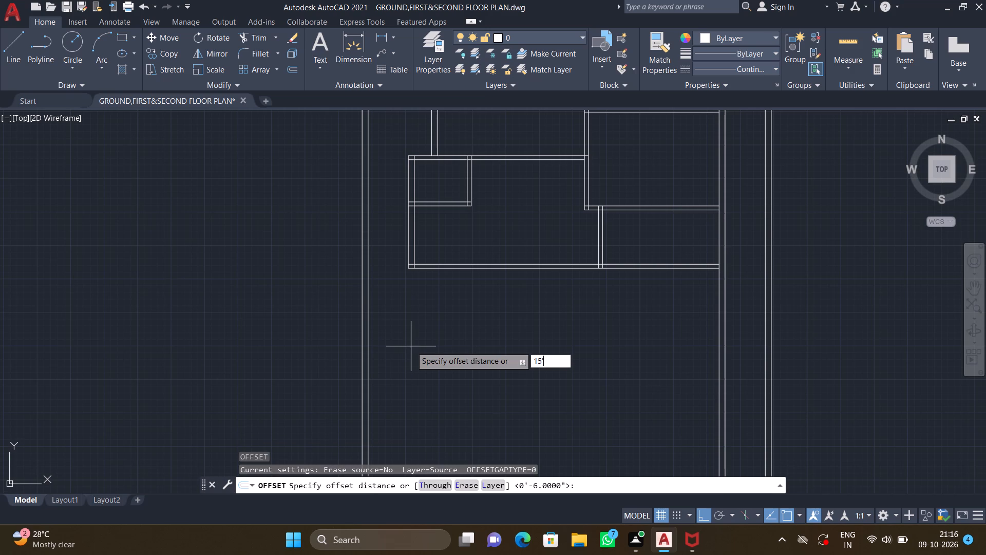
{"action": "key", "text": "Return"}
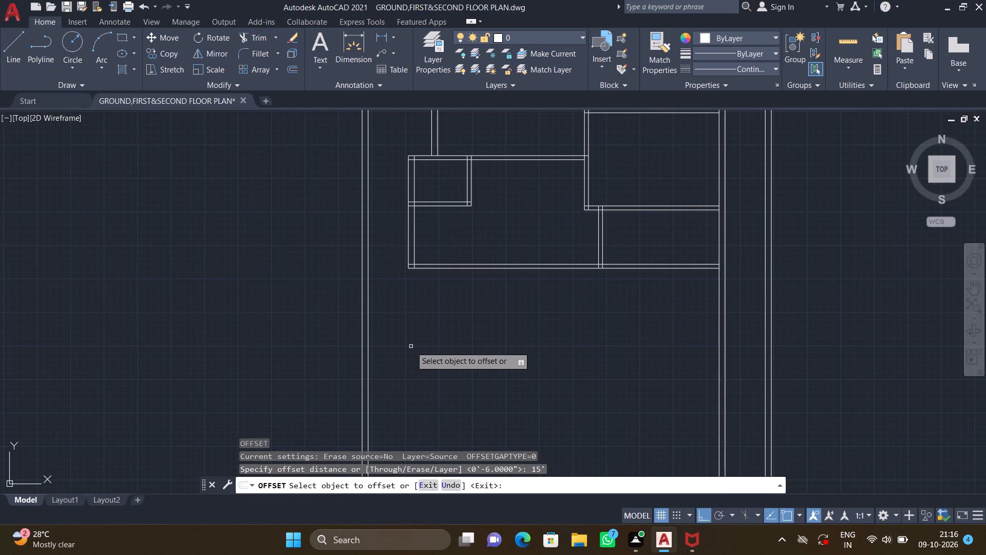
{"action": "scroll", "coordinate": [447, 284], "scroll_direction": "up", "scroll_amount": 1}
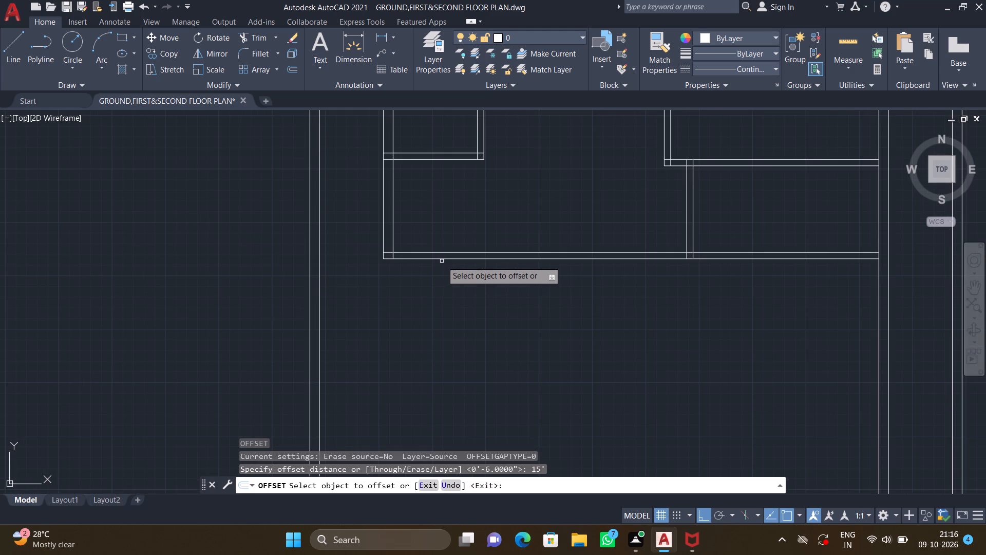
{"action": "left_click", "coordinate": [442, 258]}
{"action": "left_click", "coordinate": [443, 332]}
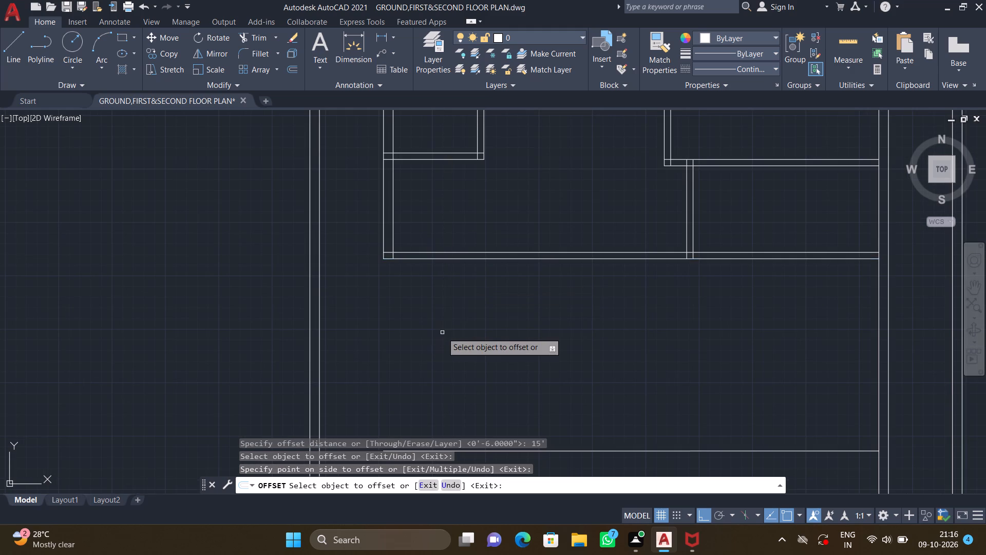
{"action": "scroll", "coordinate": [444, 332], "scroll_direction": "down", "scroll_amount": 3}
{"action": "middle_click_drag", "start_coordinate": [427, 361], "coordinate": [414, 346]}
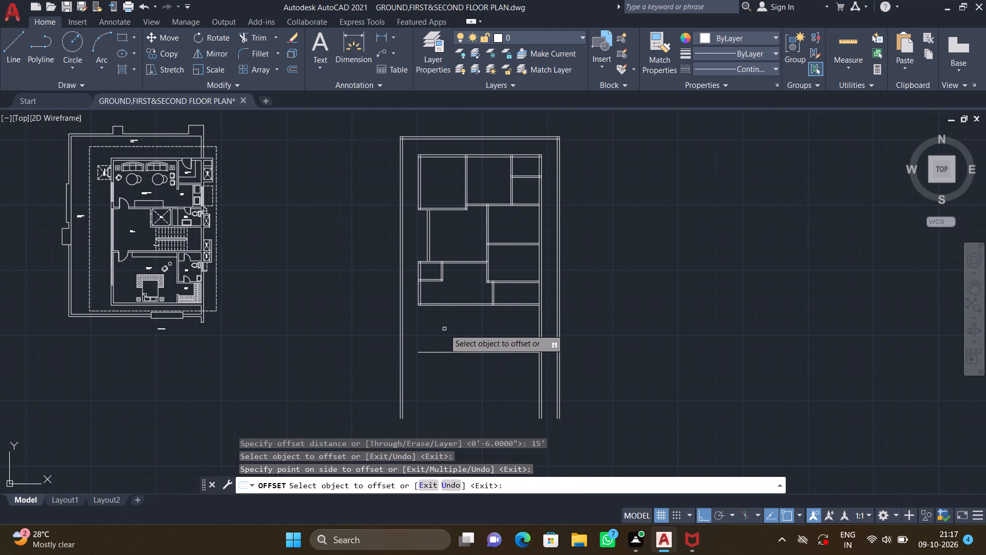
{"action": "key", "text": "Return"}
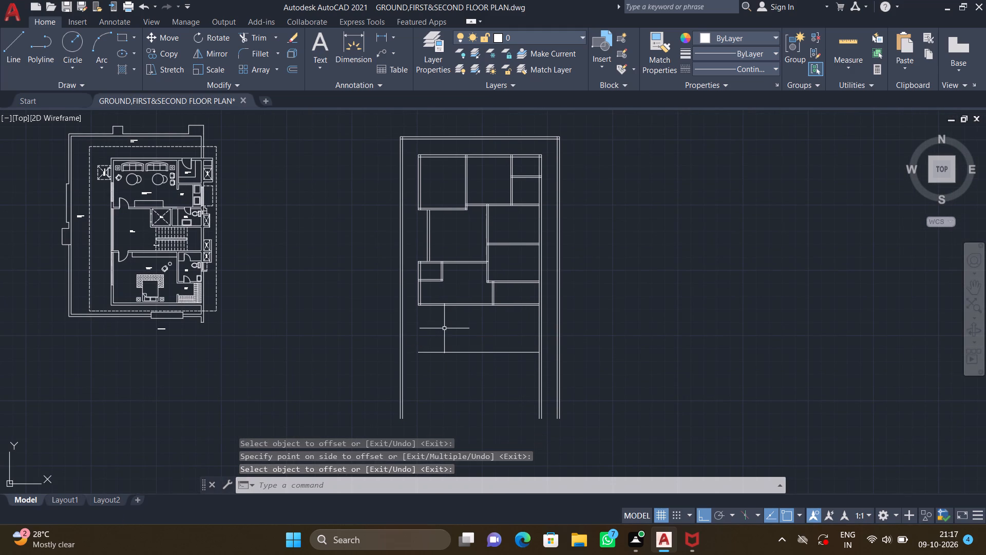
Extend the new horizontal line west to the boundary wall's outer line and east to the building east wall's outer line.
{"action": "scroll", "coordinate": [426, 376], "scroll_direction": "up", "scroll_amount": 2}
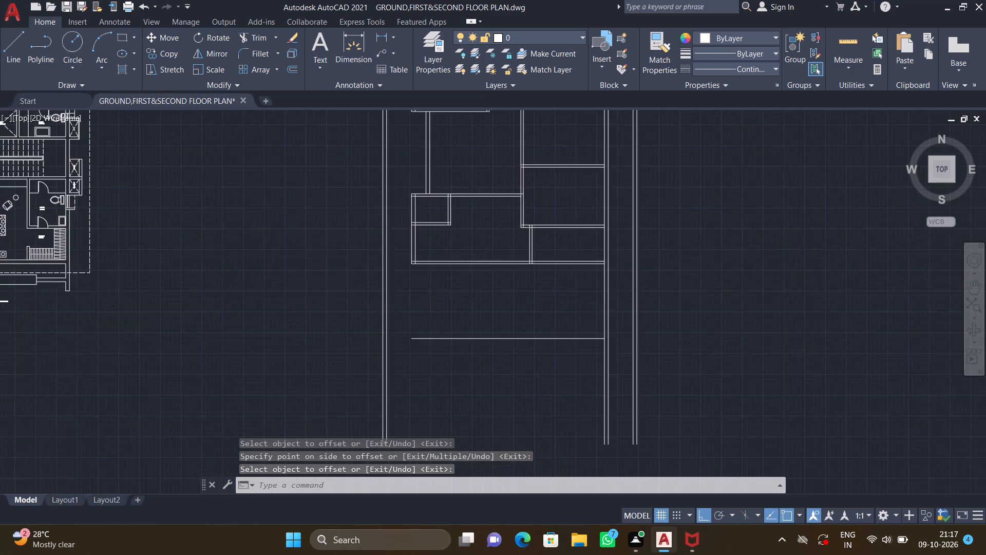
{"action": "type", "text": "ex"}
{"action": "key", "text": "Return"}
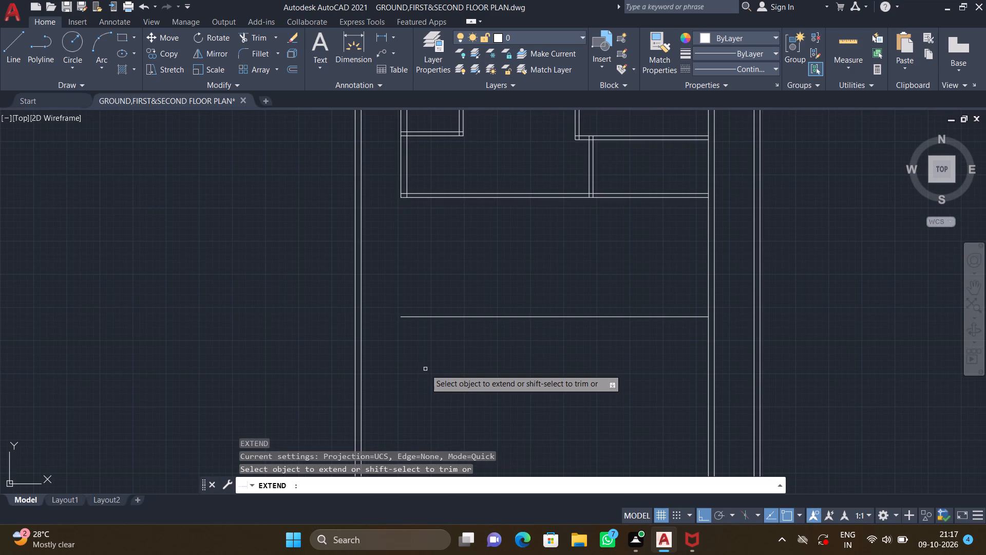
{"action": "left_click", "coordinate": [410, 316]}
{"action": "scroll", "coordinate": [439, 331], "scroll_direction": "down", "scroll_amount": 1}
{"action": "middle_click_drag", "start_coordinate": [464, 342], "coordinate": [383, 322]}
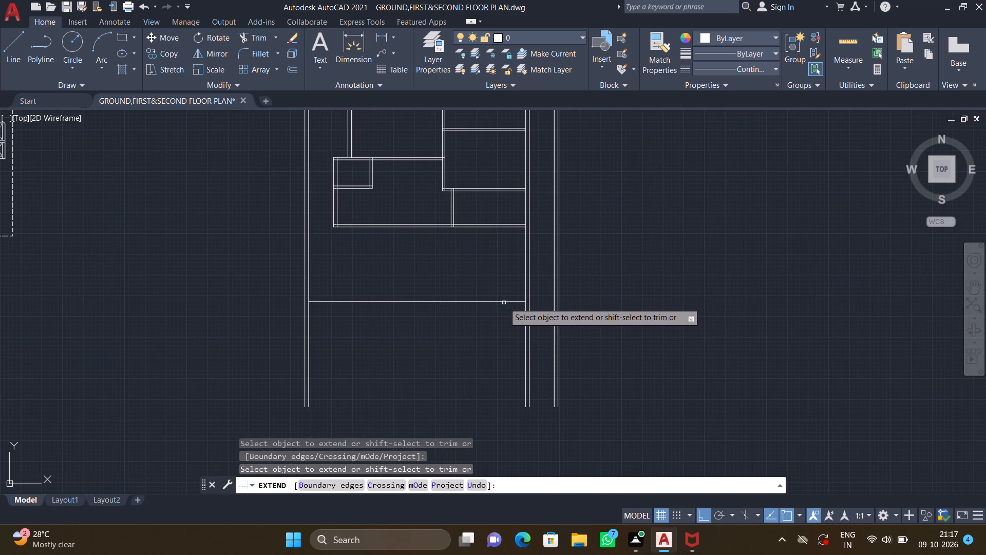
{"action": "left_click", "coordinate": [511, 302]}
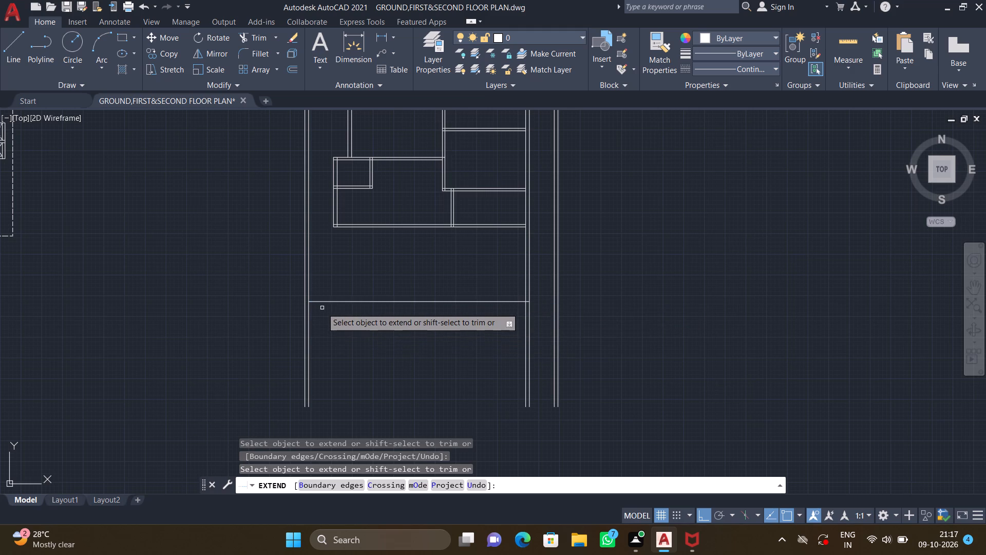
{"action": "scroll", "coordinate": [322, 306], "scroll_direction": "up", "scroll_amount": 2}
{"action": "left_click", "coordinate": [315, 297]}
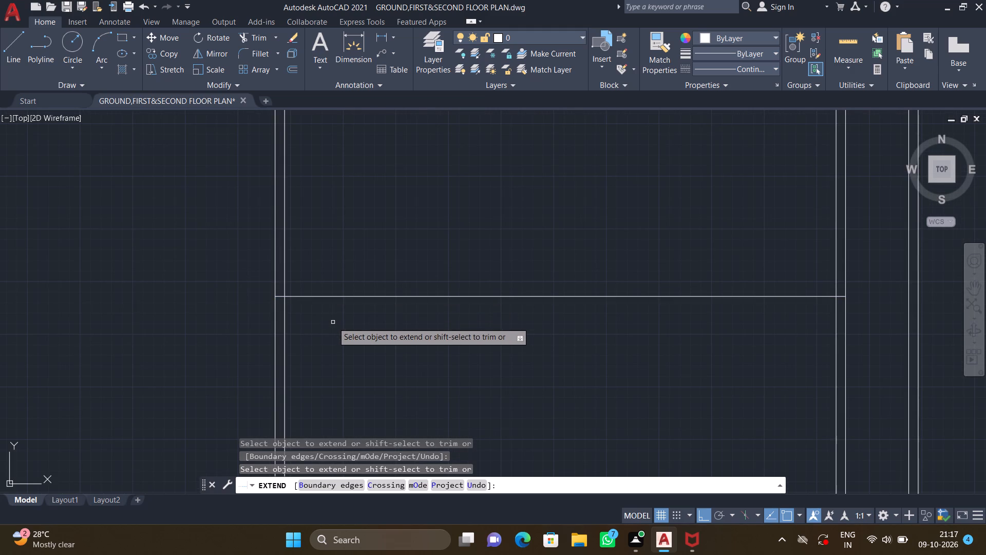
{"action": "key", "text": "Return"}
Offset the extended horizontal line 9" south to form the south boundary wall.
{"action": "scroll", "coordinate": [335, 302], "scroll_direction": "down", "scroll_amount": 3}
{"action": "middle_click_drag", "start_coordinate": [394, 262], "coordinate": [390, 297]}
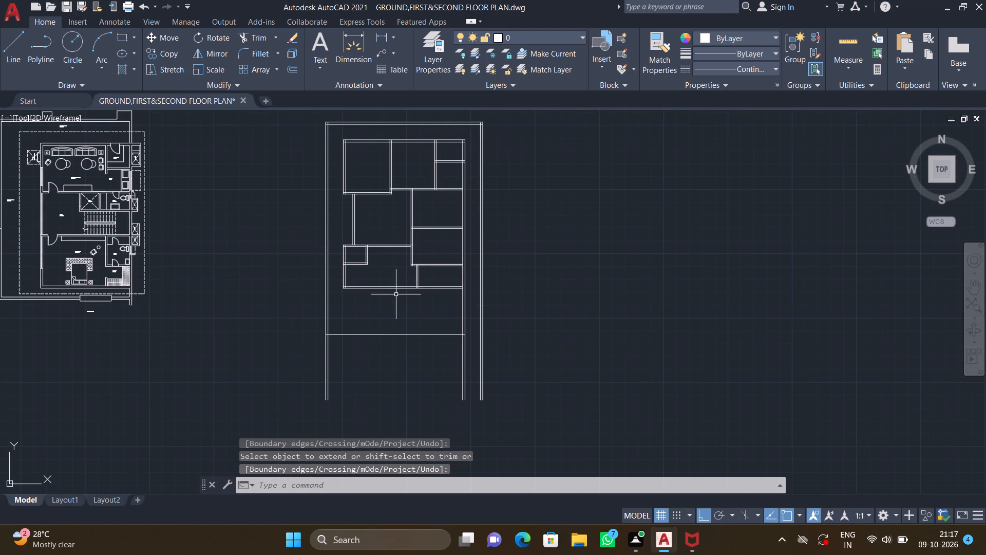
{"action": "scroll", "coordinate": [388, 343], "scroll_direction": "up", "scroll_amount": 2}
{"action": "key", "text": "o"}
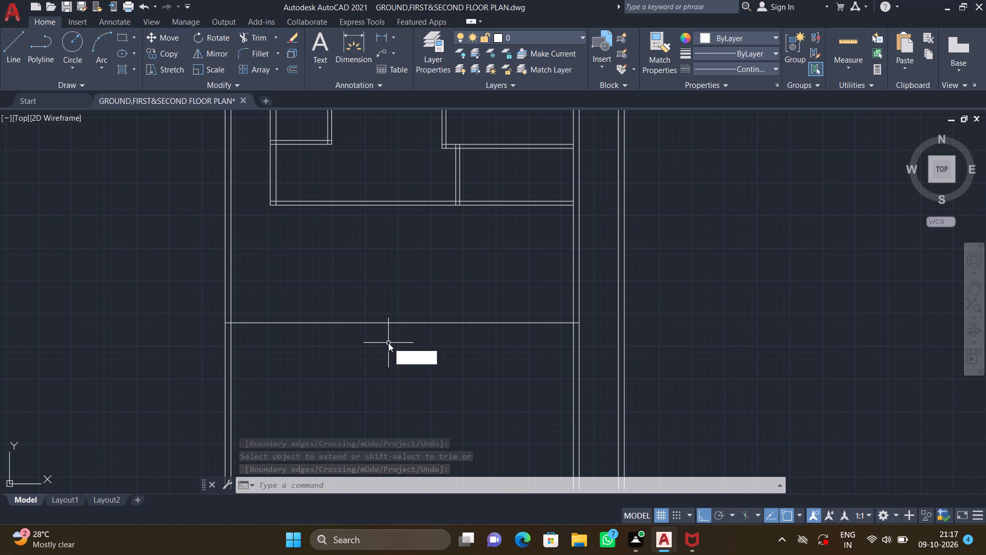
{"action": "key", "text": "Return"}
{"action": "type", "text": "9\""}
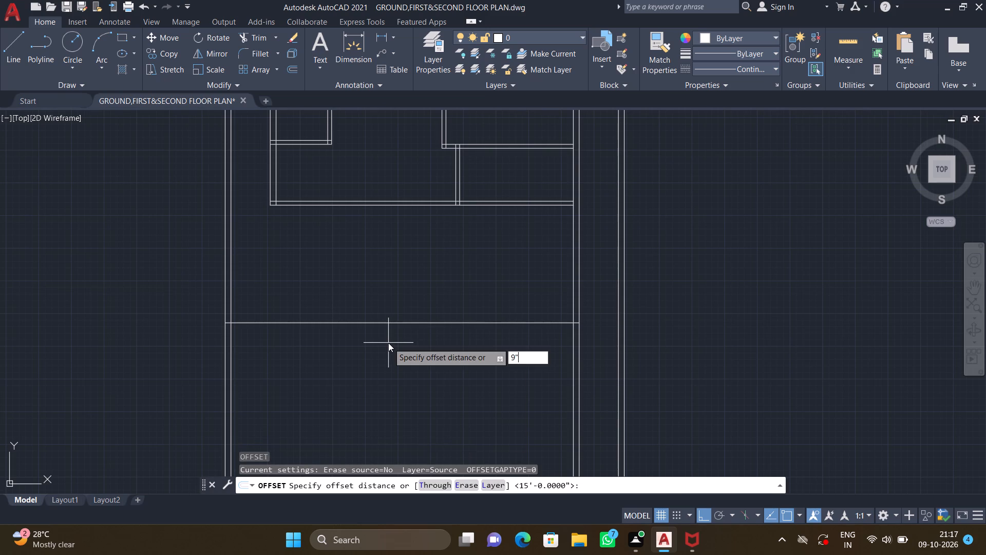
{"action": "key", "text": "Return"}
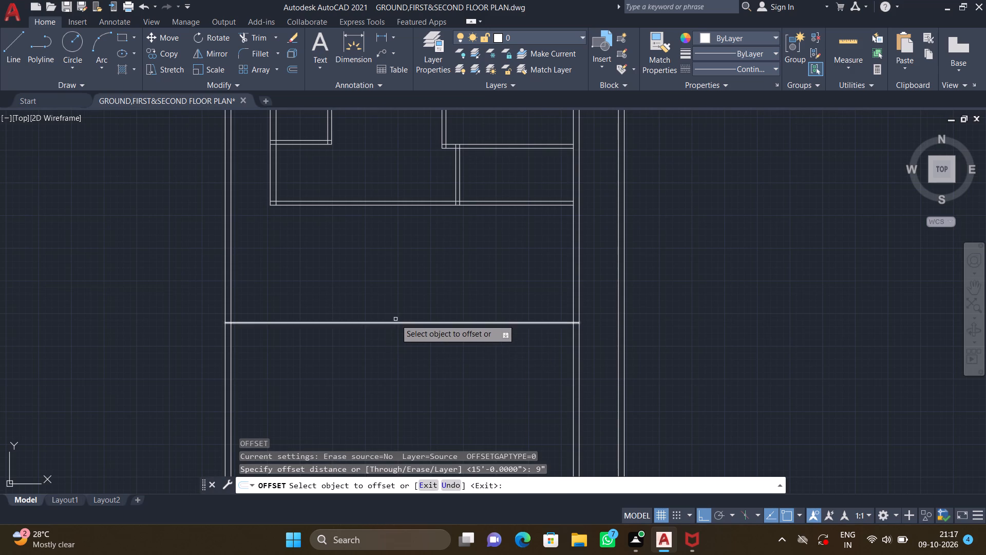
{"action": "left_click", "coordinate": [396, 324]}
{"action": "left_click", "coordinate": [400, 347]}
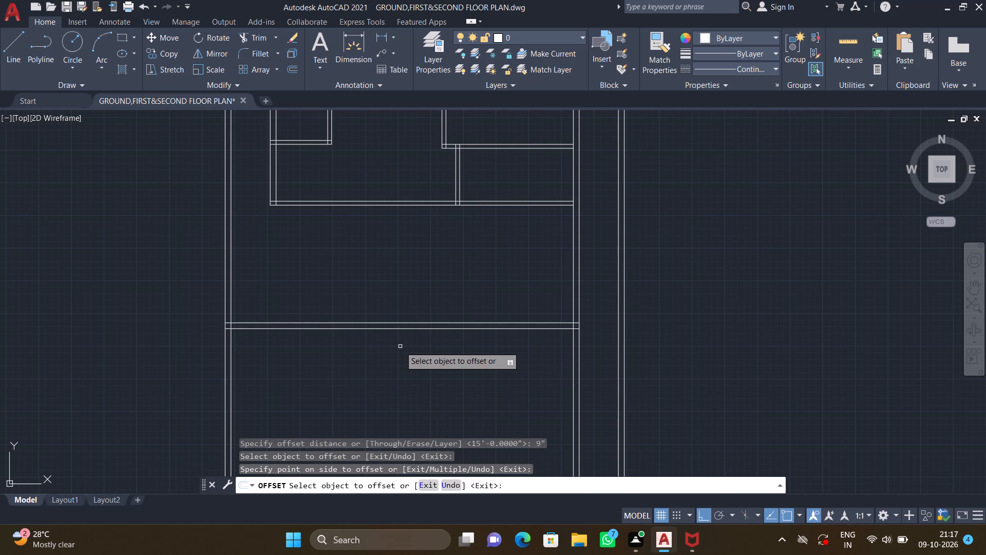
{"action": "key", "text": "Return"}
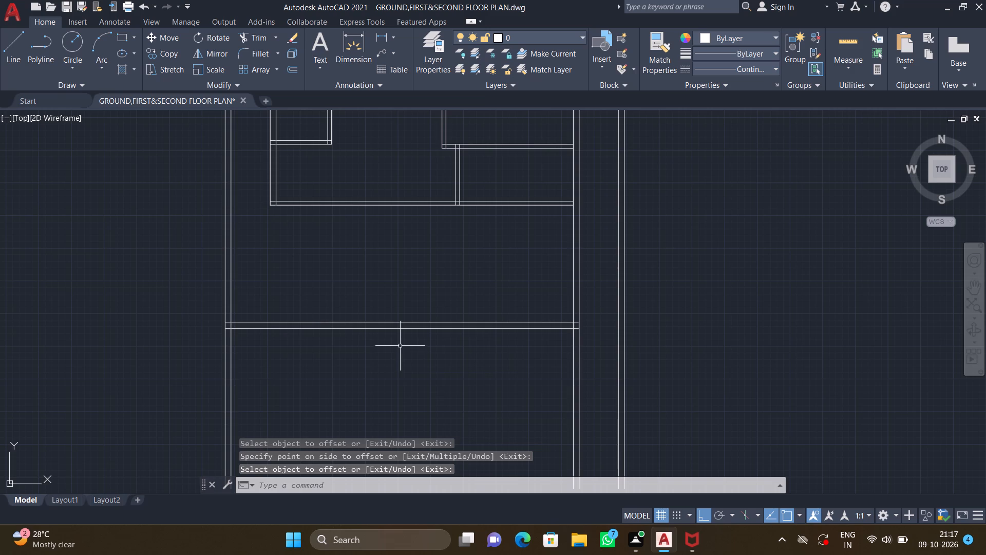
{"action": "scroll", "coordinate": [359, 260], "scroll_direction": "down", "scroll_amount": 1}
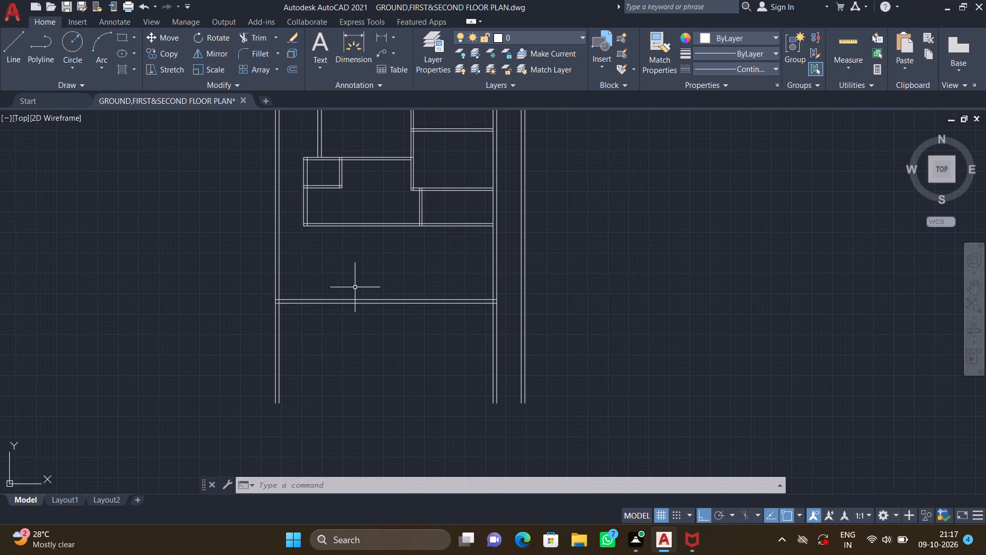
Offset the inner line of the west boundary wall 19'9" east.
{"action": "middle_click_drag", "start_coordinate": [355, 278], "coordinate": [407, 300]}
{"action": "scroll", "coordinate": [351, 278], "scroll_direction": "up", "scroll_amount": 2}
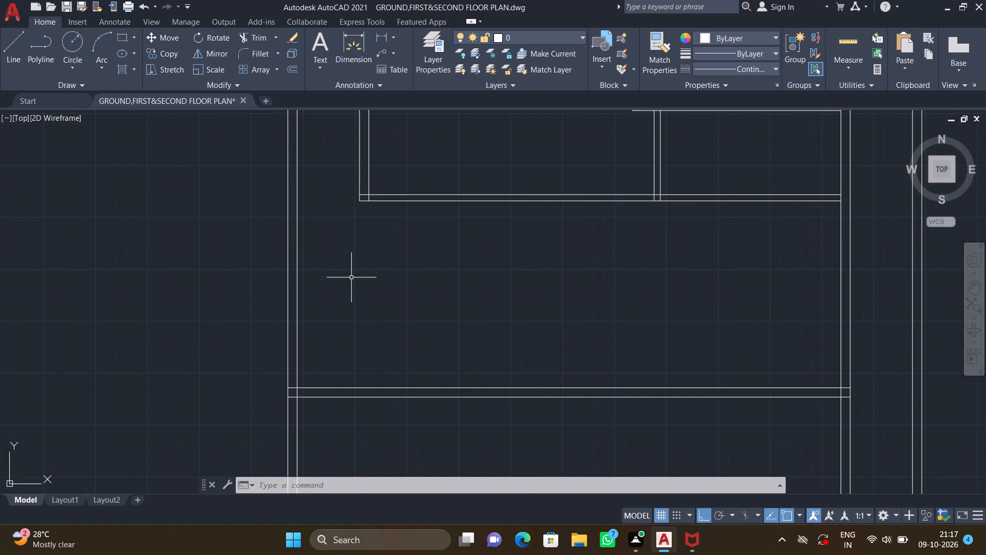
{"action": "key", "text": "o"}
{"action": "key", "text": "Return"}
{"action": "type", "text": "19'"}
{"action": "type", "text": "9\""}
{"action": "key", "text": "Return"}
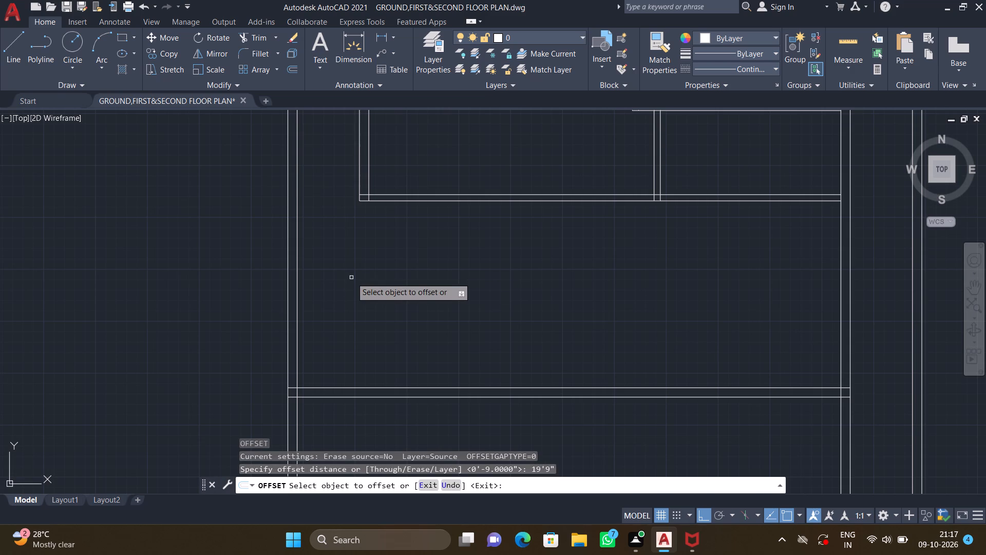
{"action": "left_click", "coordinate": [296, 300]}
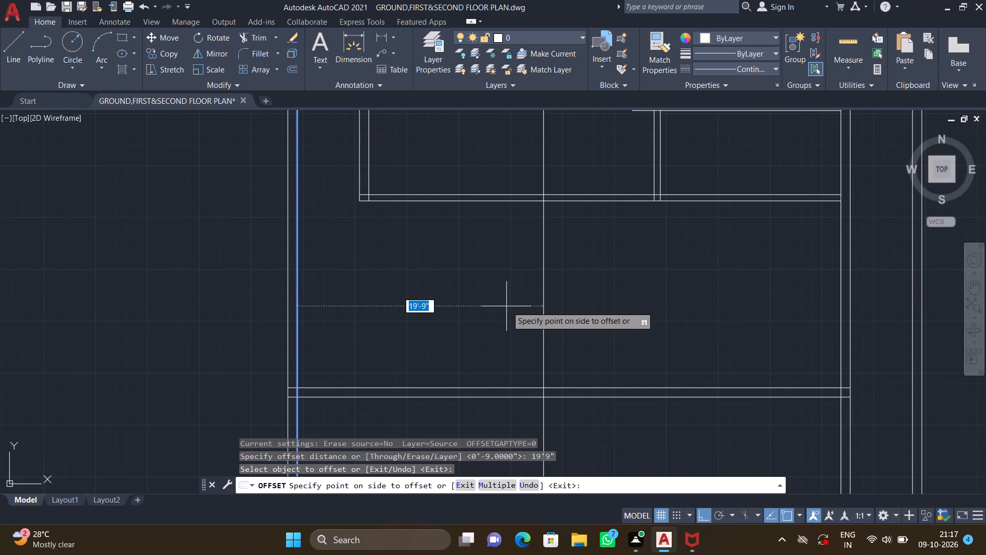
{"action": "left_click", "coordinate": [524, 304]}
{"action": "key", "text": "Return"}
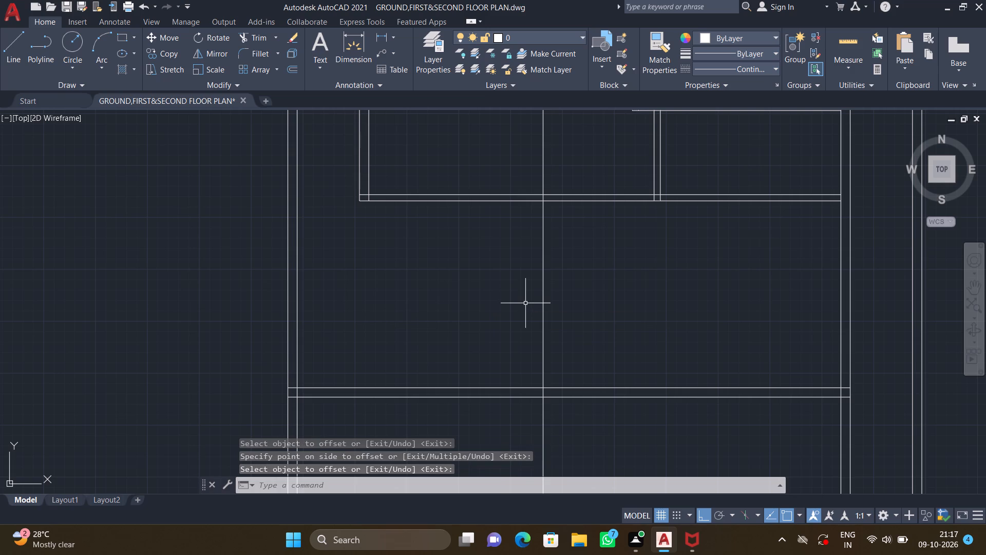
Trim the new vertical line where it crosses the building's southern room and the central room above it.
{"action": "scroll", "coordinate": [534, 300], "scroll_direction": "down", "scroll_amount": 2}
{"action": "middle_click_drag", "start_coordinate": [566, 304], "coordinate": [510, 318]}
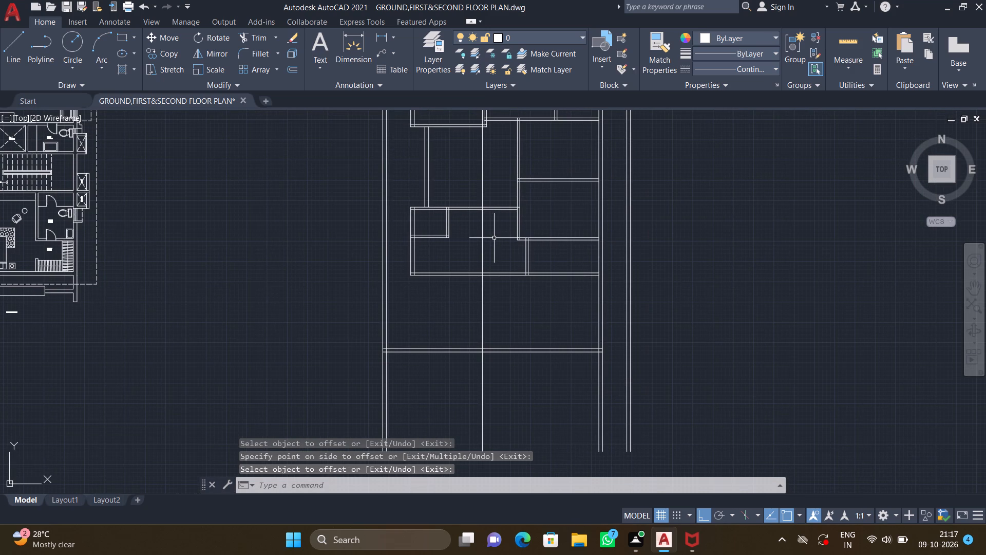
{"action": "type", "text": "tr"}
{"action": "key", "text": "Return"}
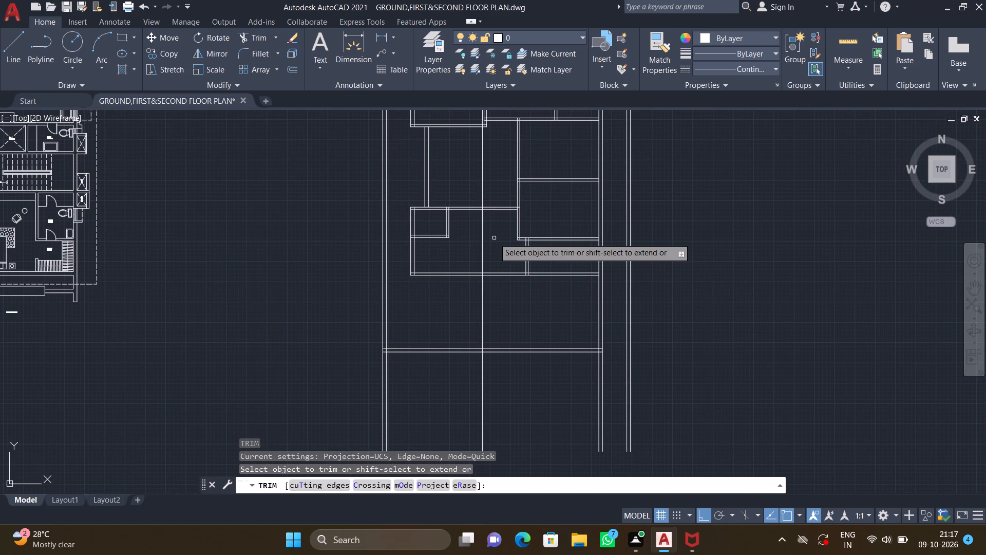
{"action": "left_click", "coordinate": [483, 240]}
{"action": "scroll", "coordinate": [483, 255], "scroll_direction": "down", "scroll_amount": 1}
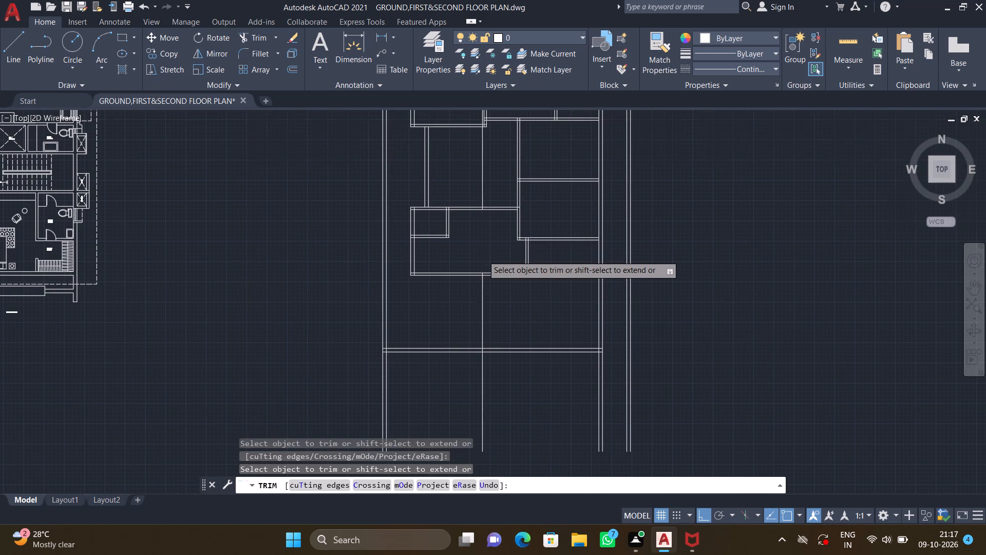
{"action": "scroll", "coordinate": [483, 255], "scroll_direction": "down", "scroll_amount": 2}
{"action": "middle_click_drag", "start_coordinate": [478, 261], "coordinate": [475, 285]}
{"action": "scroll", "coordinate": [483, 263], "scroll_direction": "up", "scroll_amount": 4}
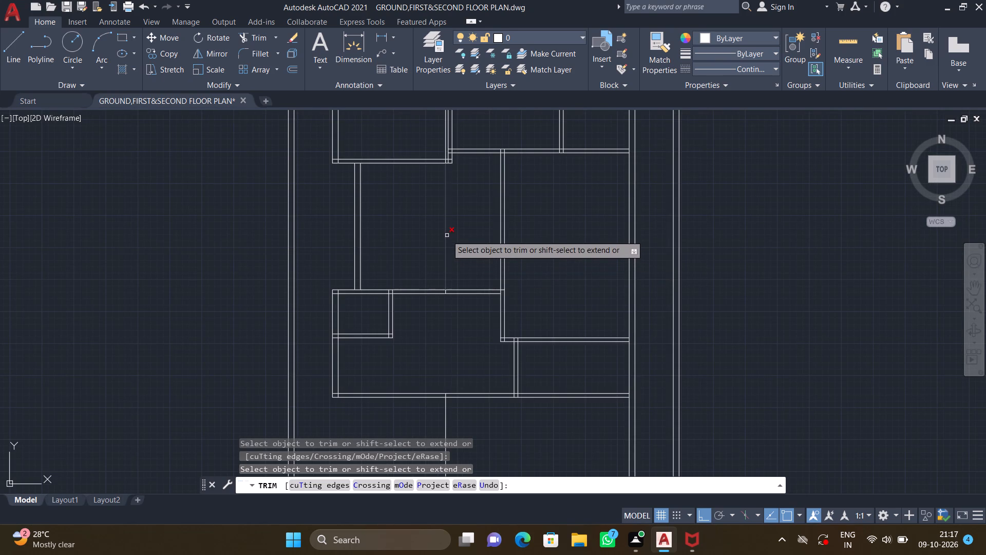
{"action": "left_click", "coordinate": [447, 234]}
{"action": "key", "text": "Return"}
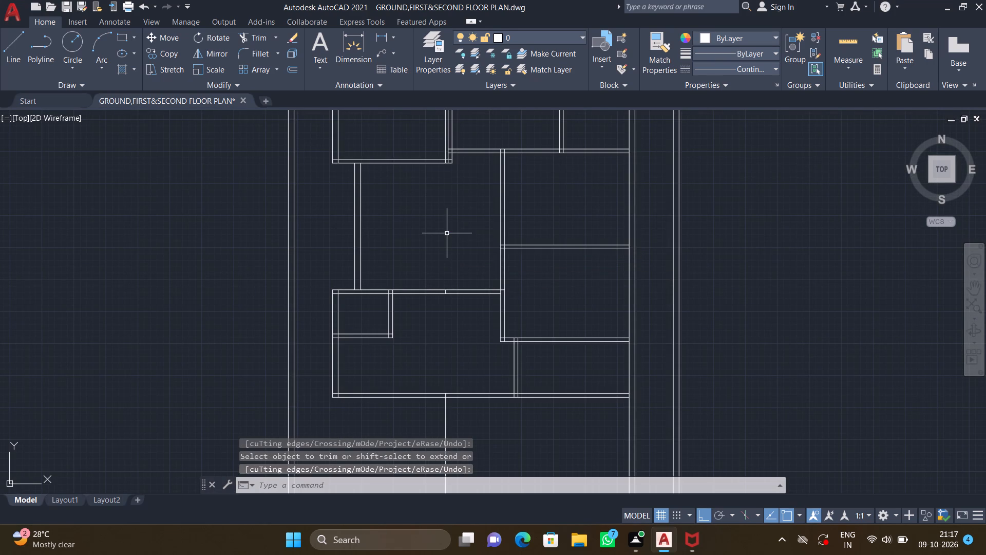
Erase the line's leftover pieces within the central room's south wall and running north past the building.
{"action": "scroll", "coordinate": [447, 290], "scroll_direction": "up", "scroll_amount": 2}
{"action": "left_click", "coordinate": [436, 292]}
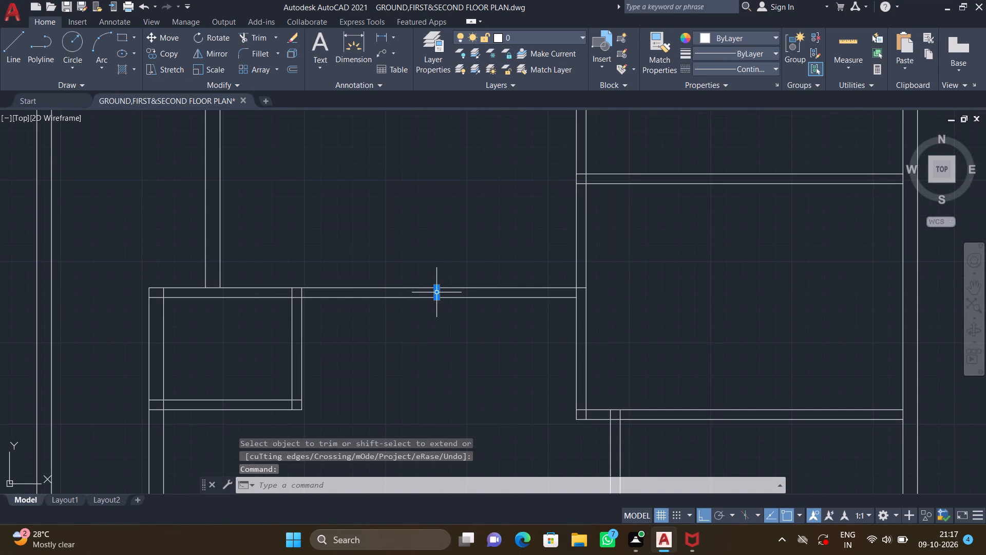
{"action": "key", "text": "Delete"}
{"action": "scroll", "coordinate": [442, 290], "scroll_direction": "down", "scroll_amount": 3}
{"action": "middle_click_drag", "start_coordinate": [451, 222], "coordinate": [447, 234]}
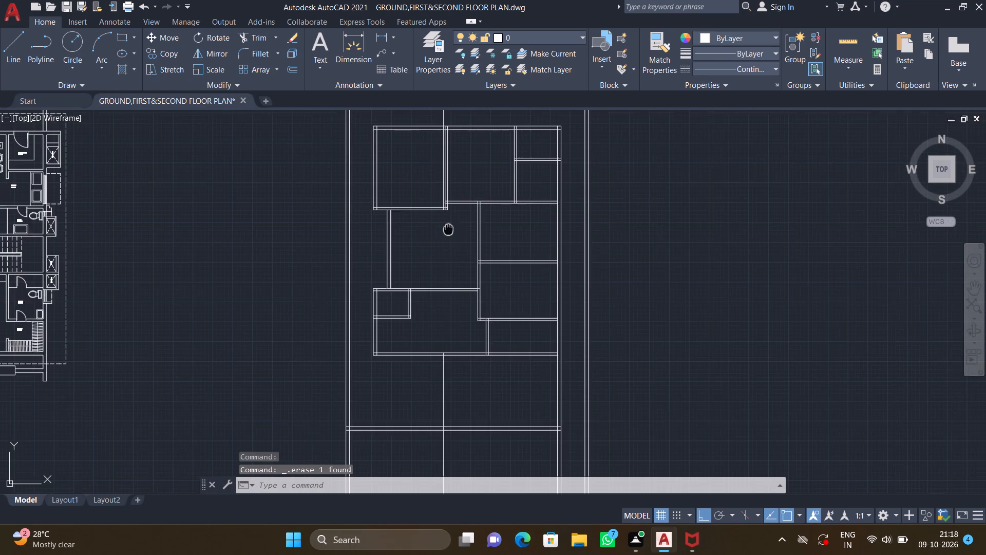
{"action": "middle_click_drag", "start_coordinate": [447, 234], "coordinate": [445, 269]}
{"action": "scroll", "coordinate": [442, 163], "scroll_direction": "up", "scroll_amount": 3}
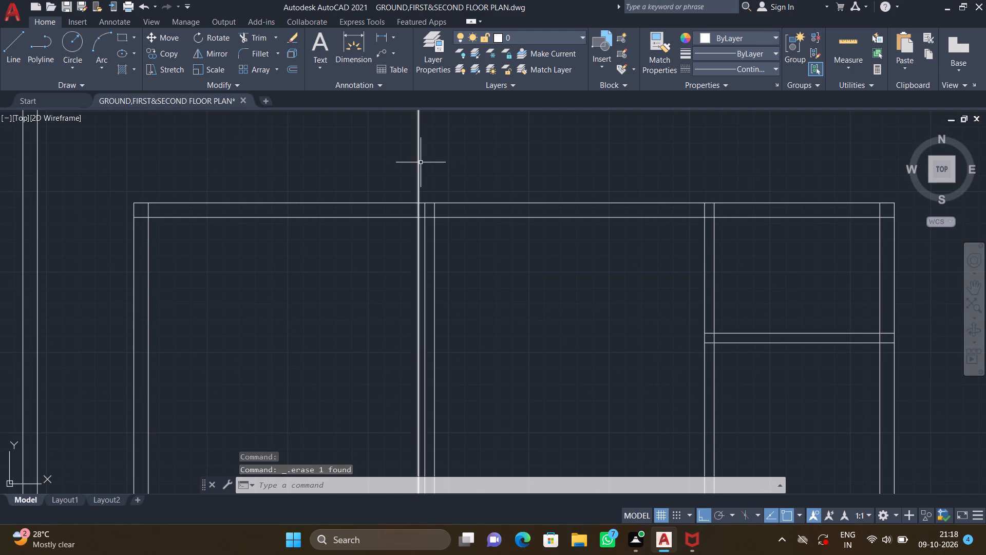
{"action": "left_click", "coordinate": [419, 161]}
{"action": "key", "text": "Delete"}
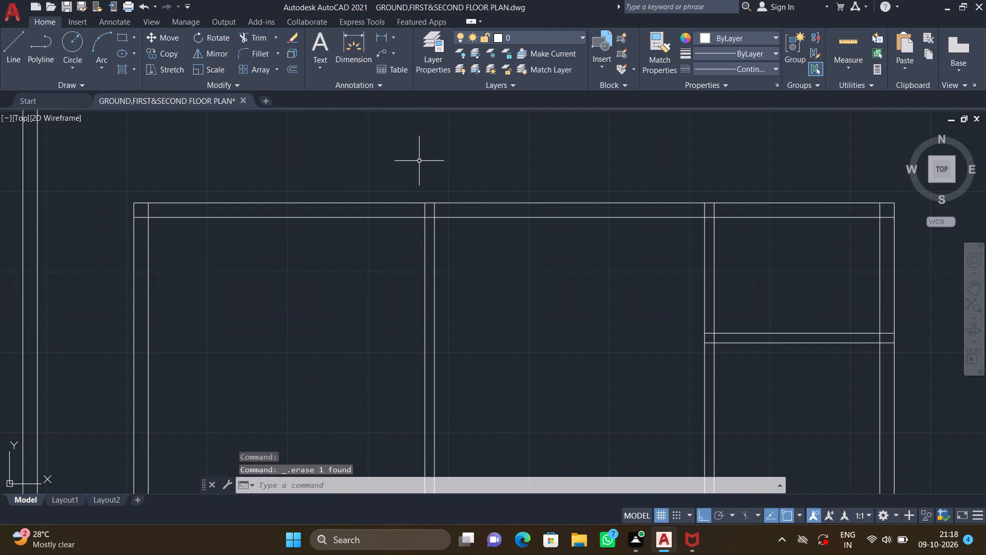
Offset the remaining vertical line south of the building 6" east to form a partition wall.
{"action": "scroll", "coordinate": [422, 156], "scroll_direction": "down", "scroll_amount": 3}
{"action": "middle_click_drag", "start_coordinate": [408, 276], "coordinate": [415, 200]}
{"action": "scroll", "coordinate": [421, 203], "scroll_direction": "down", "scroll_amount": 2}
{"action": "middle_click_drag", "start_coordinate": [401, 305], "coordinate": [396, 296]}
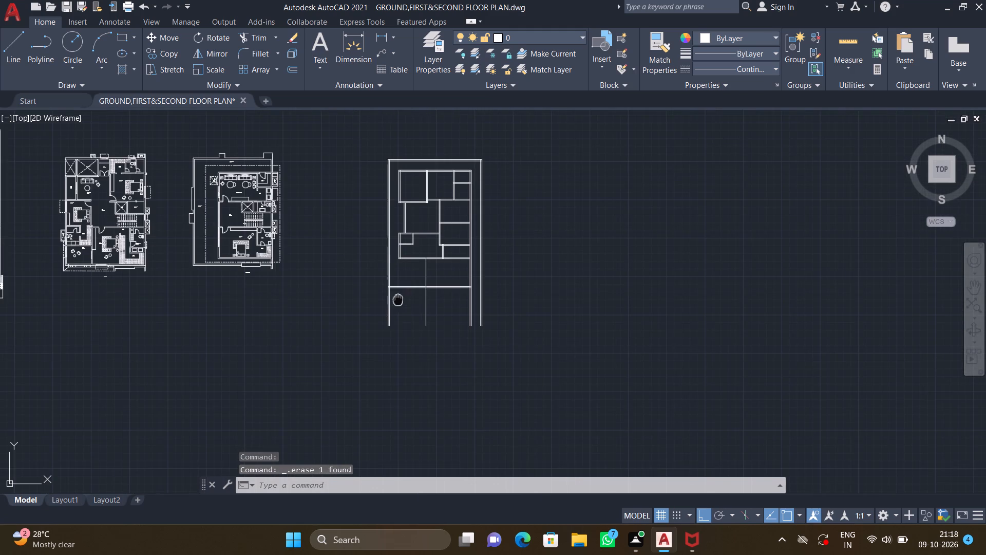
{"action": "middle_click_drag", "start_coordinate": [396, 296], "coordinate": [396, 295]}
{"action": "scroll", "coordinate": [437, 263], "scroll_direction": "up", "scroll_amount": 3}
{"action": "scroll", "coordinate": [380, 252], "scroll_direction": "up", "scroll_amount": 1}
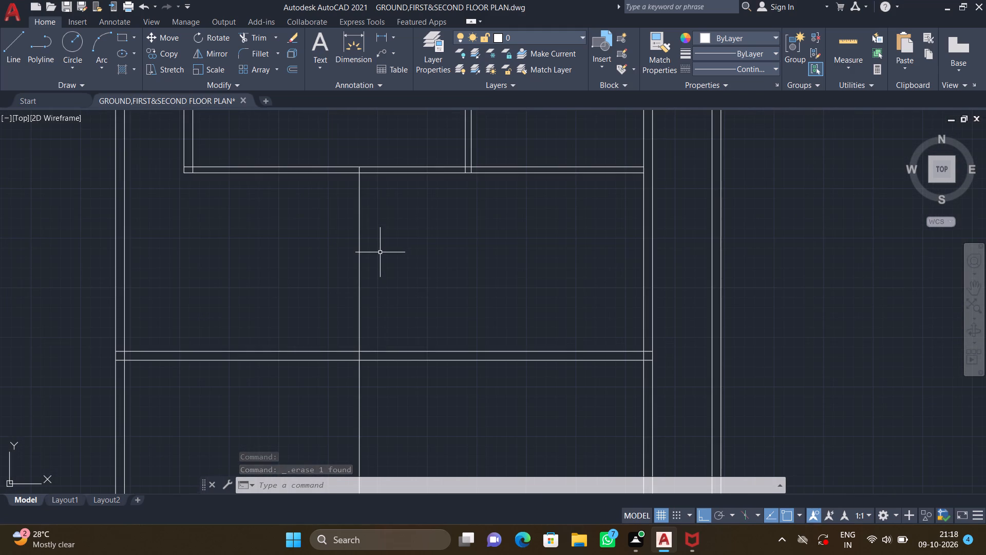
{"action": "key", "text": "o"}
{"action": "key", "text": "Return"}
{"action": "type", "text": "6\""}
{"action": "key", "text": "Return"}
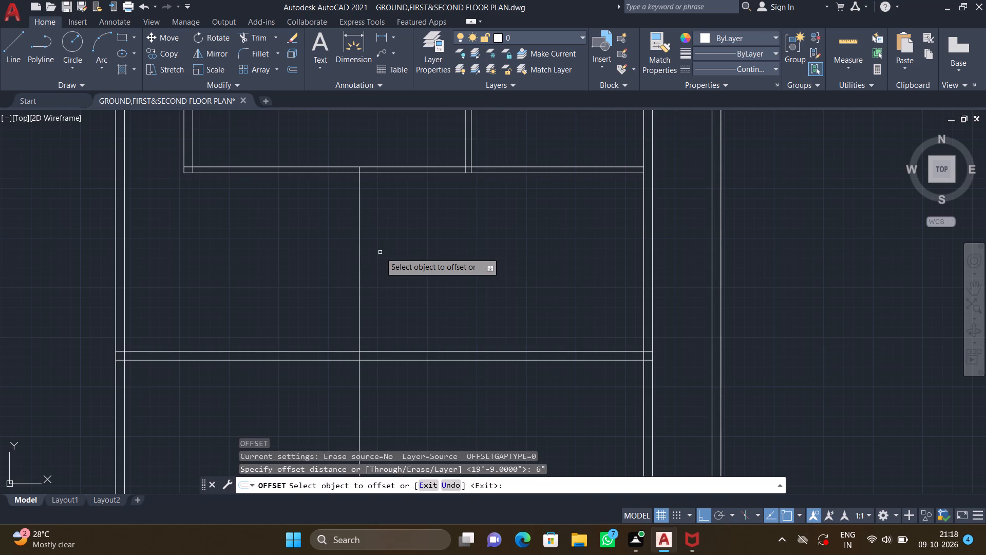
{"action": "left_click", "coordinate": [359, 239]}
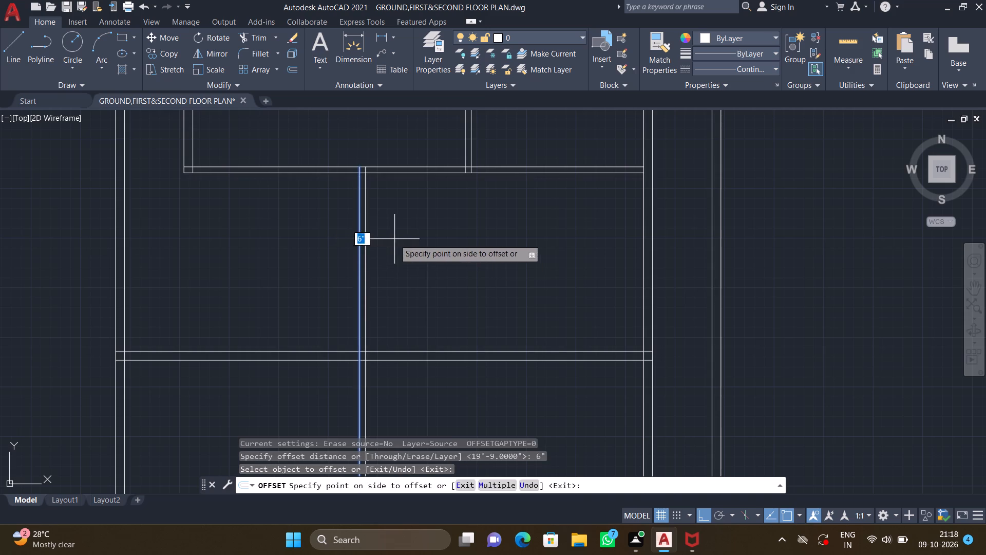
{"action": "left_click", "coordinate": [394, 238]}
{"action": "key", "text": "Return"}
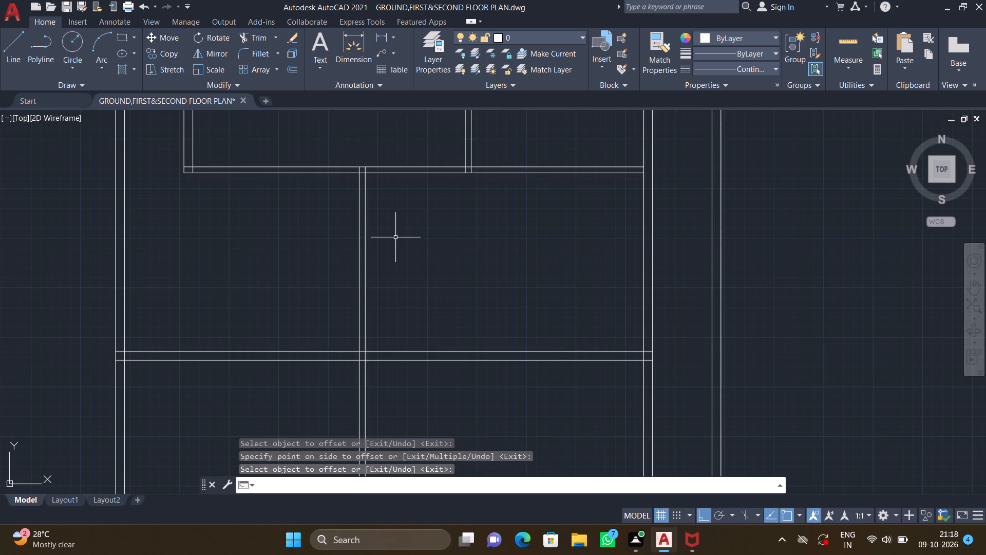
Offset the east line of the new partition wall 7' east.
{"action": "scroll", "coordinate": [395, 237], "scroll_direction": "down", "scroll_amount": 1}
{"action": "middle_click_drag", "start_coordinate": [382, 282], "coordinate": [372, 255]}
{"action": "scroll", "coordinate": [374, 255], "scroll_direction": "down", "scroll_amount": 1}
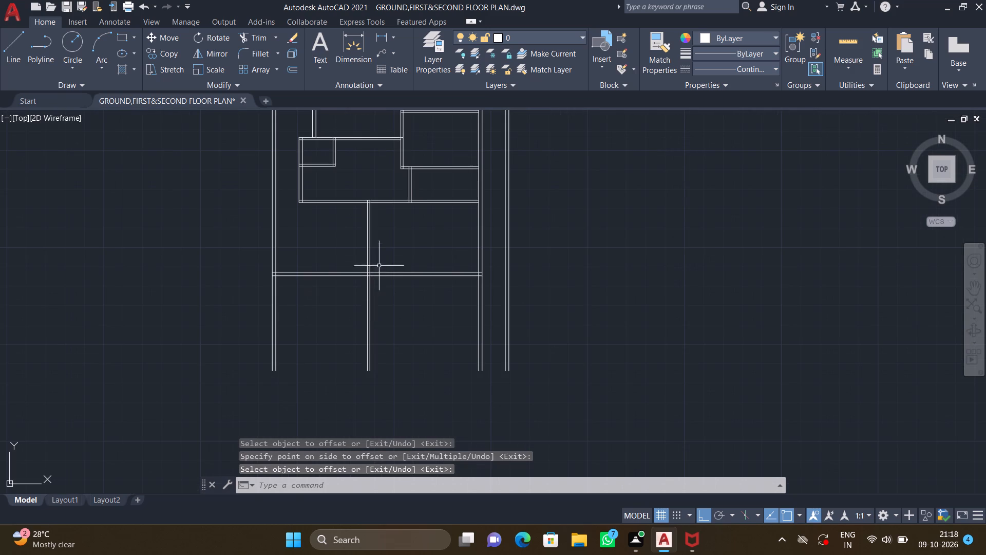
{"action": "middle_click_drag", "start_coordinate": [403, 252], "coordinate": [406, 294]}
{"action": "scroll", "coordinate": [390, 265], "scroll_direction": "up", "scroll_amount": 2}
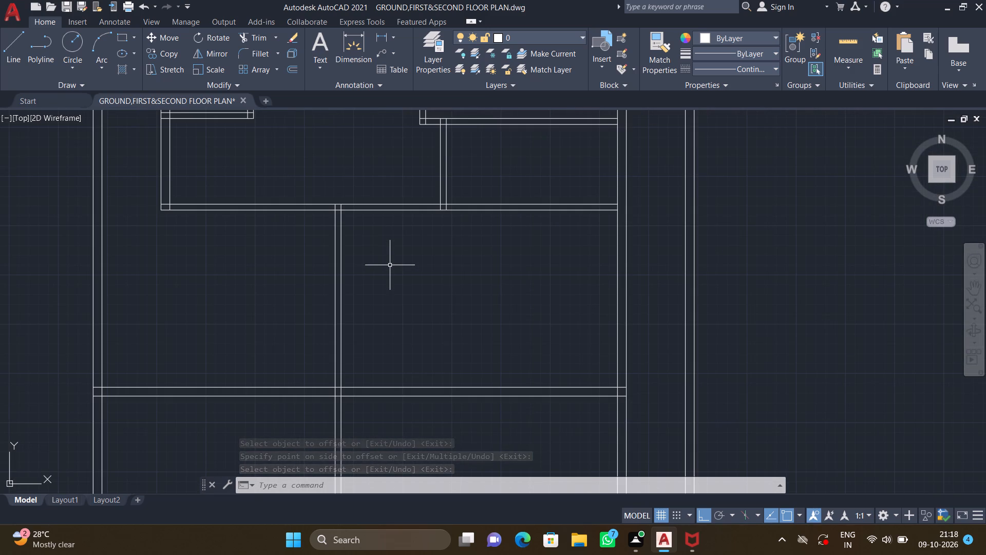
{"action": "key", "text": "o"}
{"action": "key", "text": "Return"}
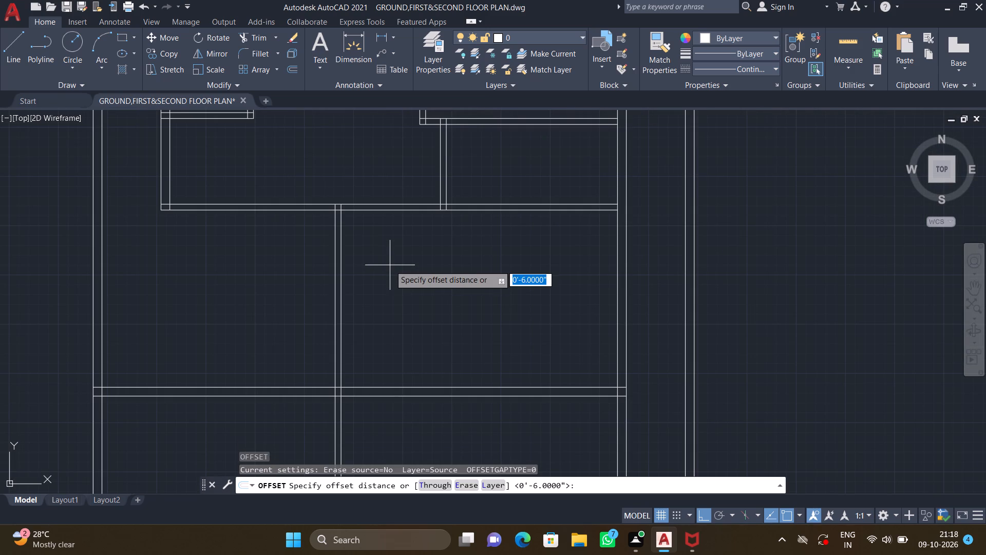
{"action": "type", "text": "7'"}
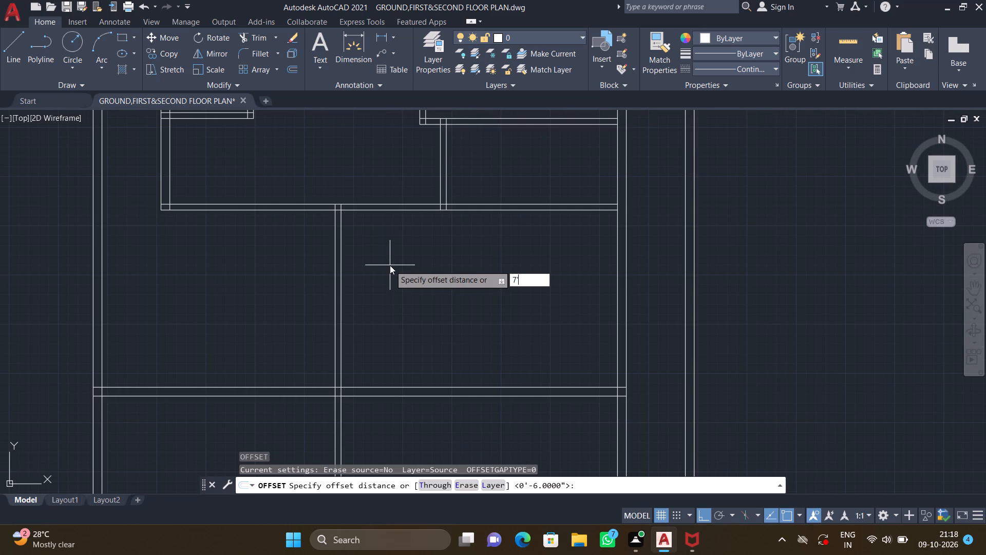
{"action": "key", "text": "Return"}
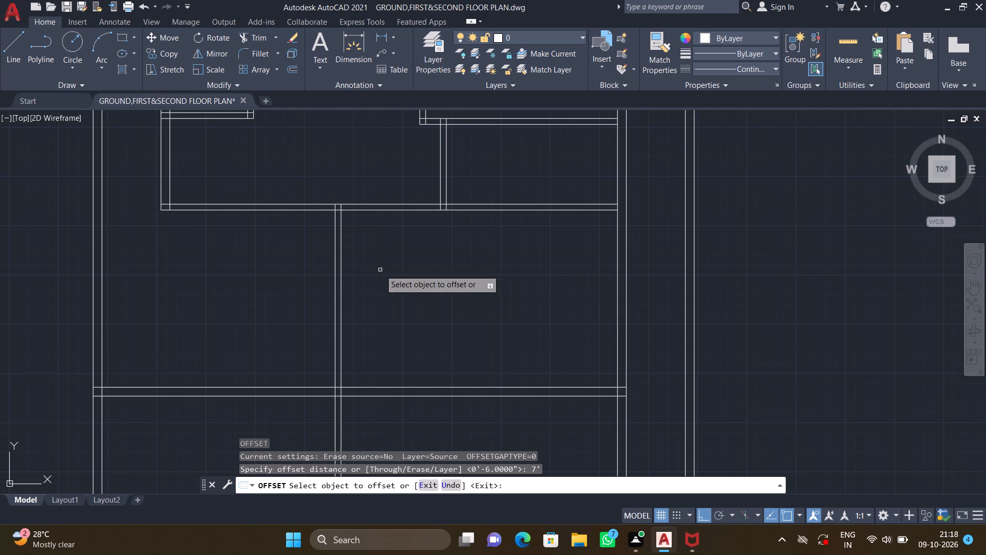
{"action": "left_click", "coordinate": [342, 305]}
{"action": "left_click", "coordinate": [483, 307]}
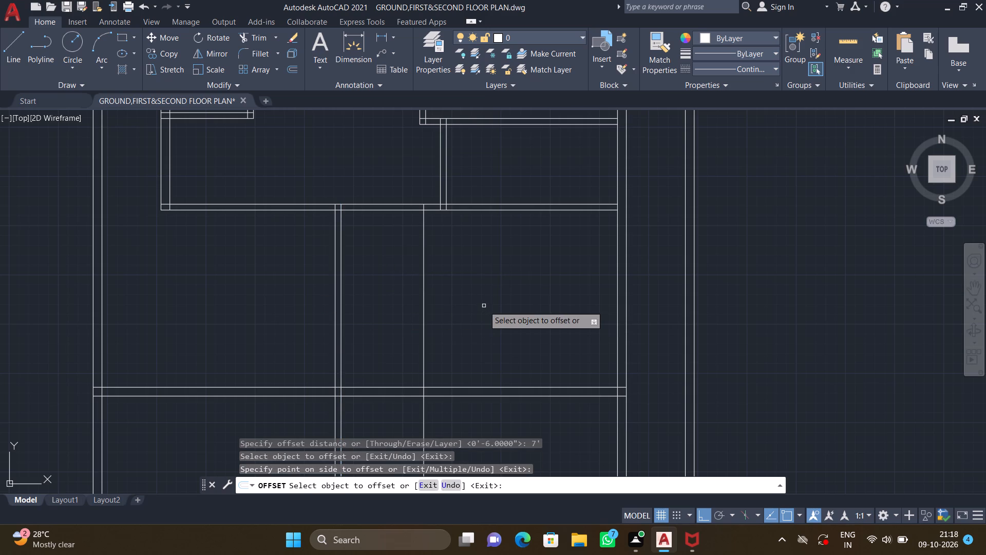
{"action": "key", "text": "Return"}
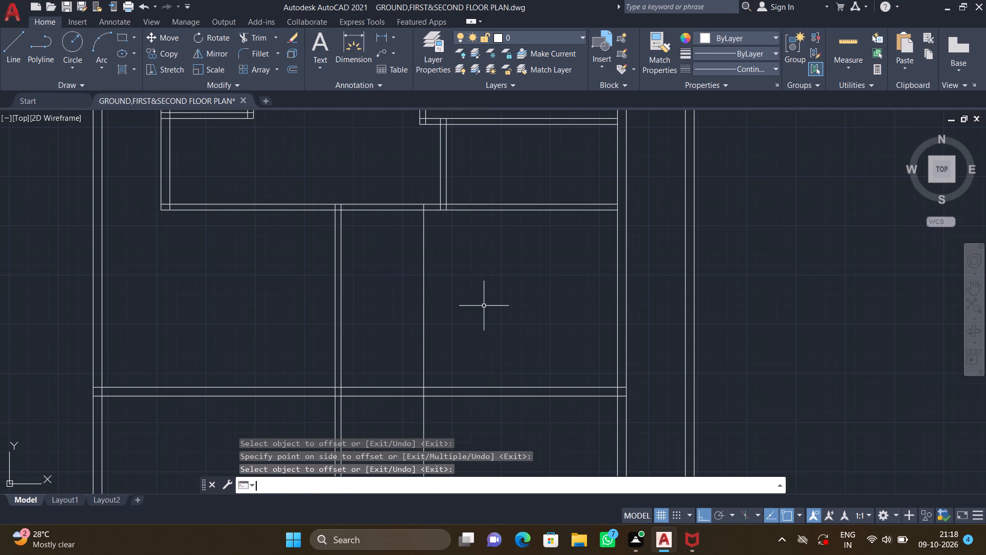
Offset the new vertical line 6" east to form a second partition wall.
{"action": "key", "text": "o"}
{"action": "key", "text": "Return"}
{"action": "type", "text": "6\""}
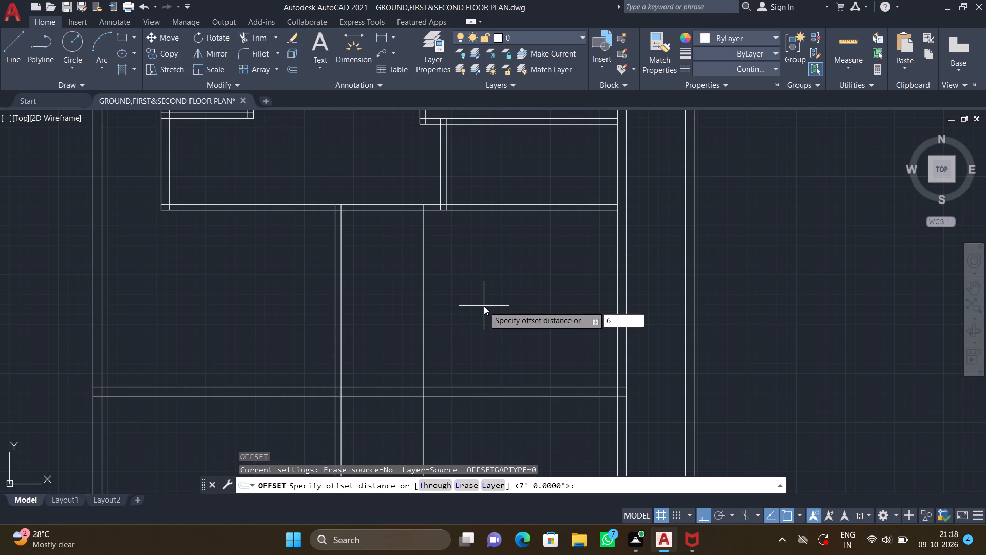
{"action": "key", "text": "Return"}
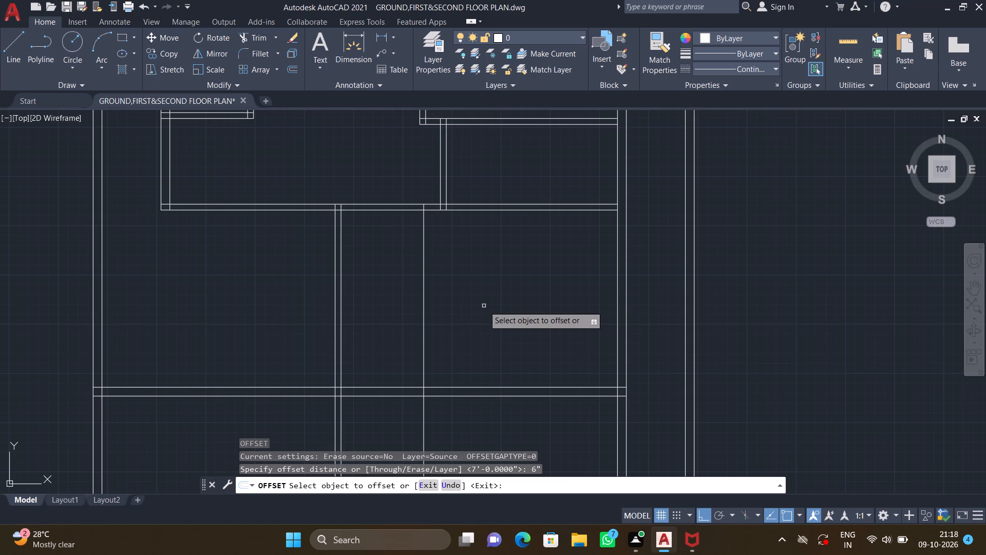
{"action": "left_click", "coordinate": [425, 284]}
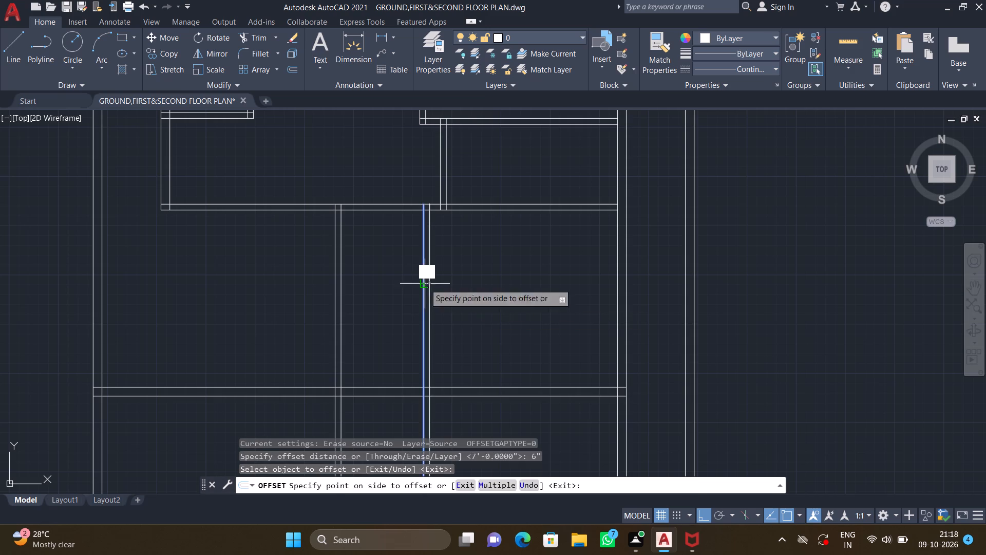
{"action": "left_click", "coordinate": [442, 287]}
{"action": "key", "text": "Return"}
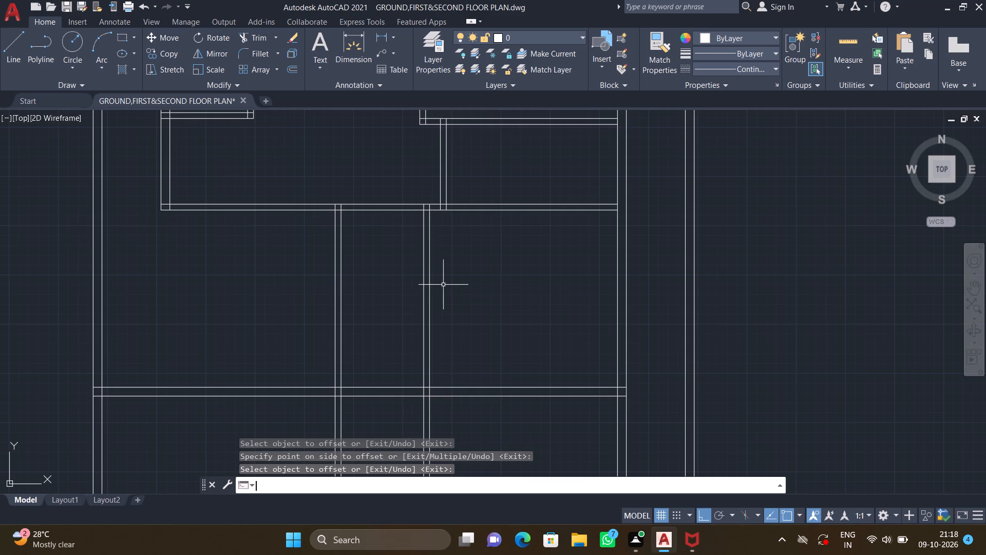
Trim the lines of both new partition walls where they run south past the southernmost horizontal wall.
{"action": "scroll", "coordinate": [457, 262], "scroll_direction": "down", "scroll_amount": 2}
{"action": "middle_click_drag", "start_coordinate": [457, 282], "coordinate": [452, 271]}
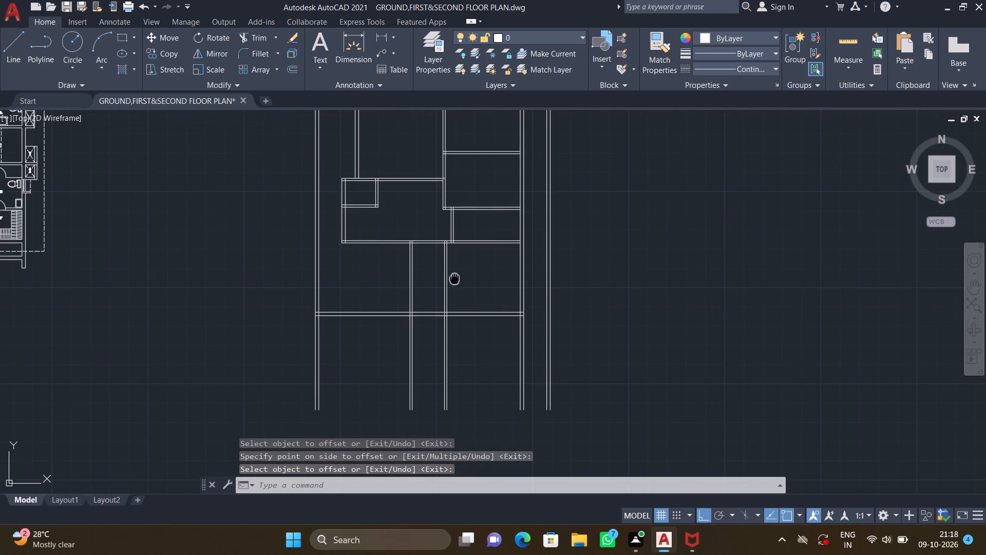
{"action": "middle_click_drag", "start_coordinate": [452, 271], "coordinate": [452, 254]}
{"action": "scroll", "coordinate": [453, 325], "scroll_direction": "up", "scroll_amount": 1}
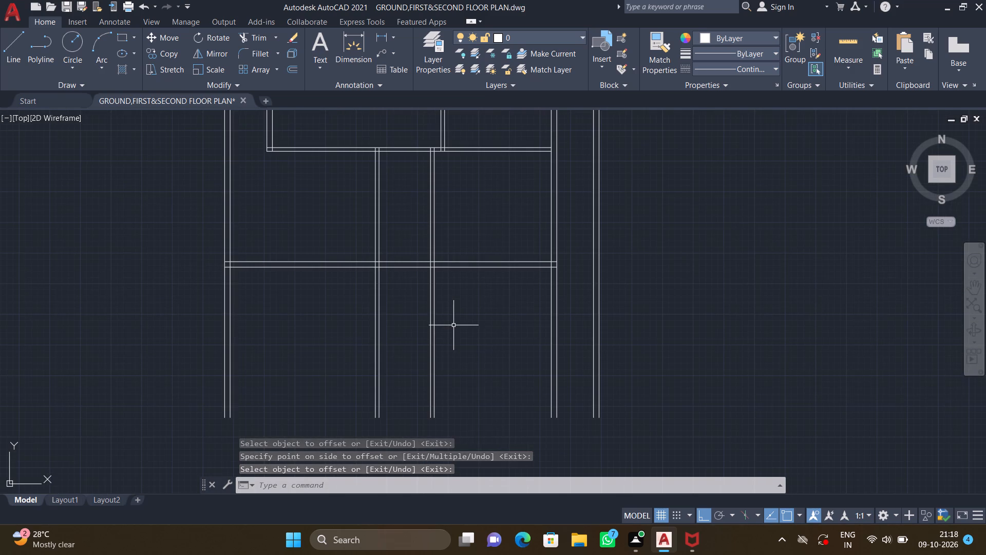
{"action": "type", "text": "tr"}
{"action": "key", "text": "Return"}
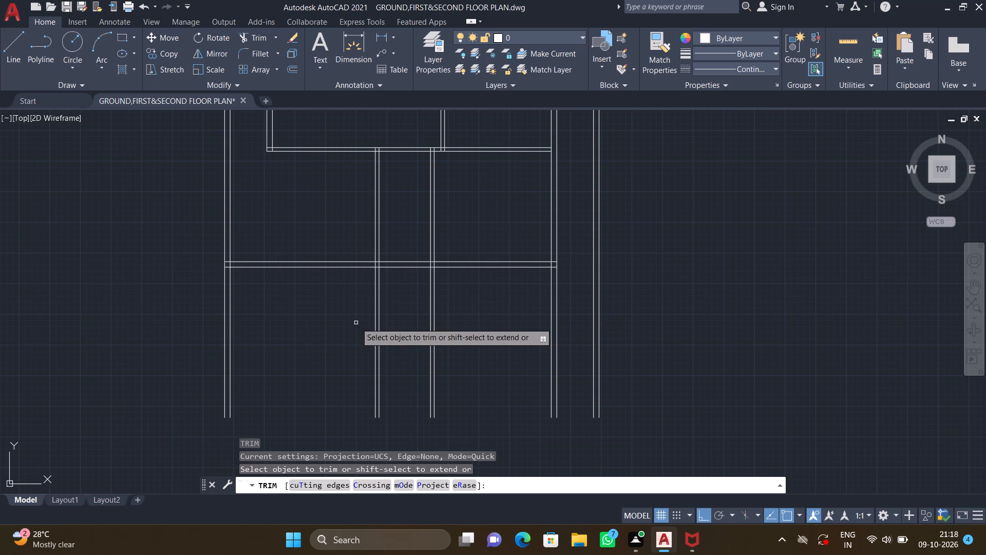
{"action": "left_click_drag", "start_coordinate": [379, 322], "coordinate": [404, 326]}
{"action": "left_click", "coordinate": [405, 326]}
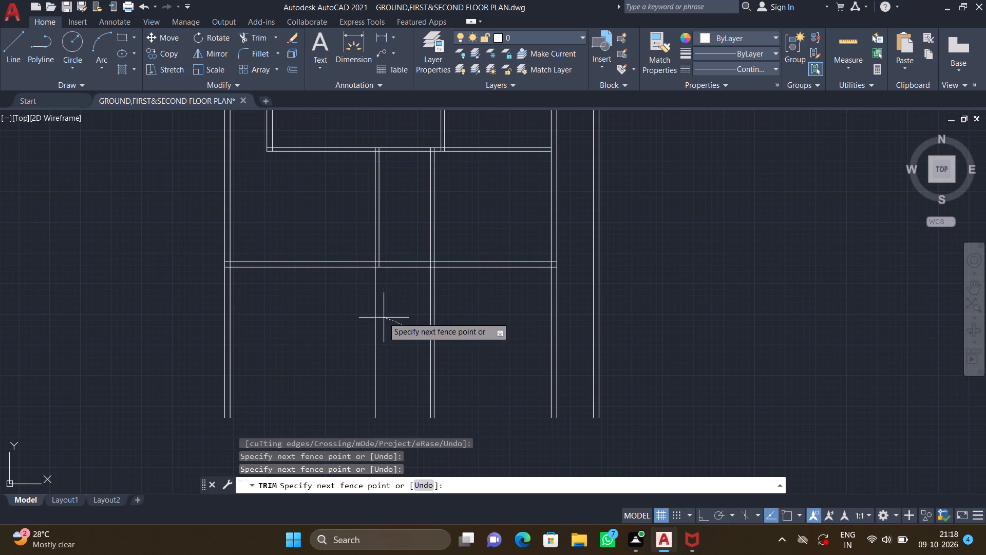
{"action": "left_click", "coordinate": [371, 314]}
{"action": "left_click_drag", "start_coordinate": [416, 302], "coordinate": [450, 309]}
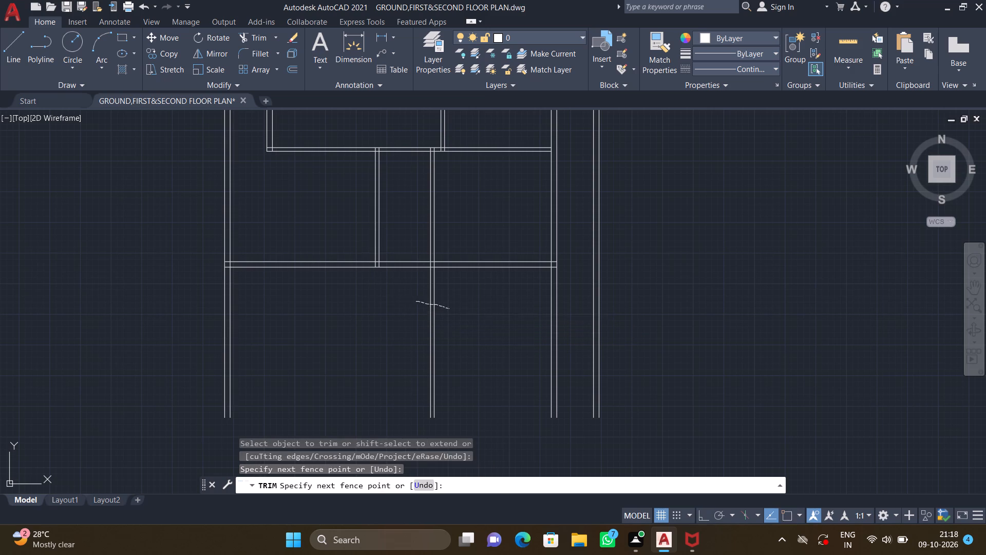
Trim the two west boundary wall lines where they extend south of the southernmost horizontal wall.
{"action": "scroll", "coordinate": [312, 332], "scroll_direction": "down", "scroll_amount": 2}
{"action": "middle_click_drag", "start_coordinate": [319, 333], "coordinate": [353, 304]}
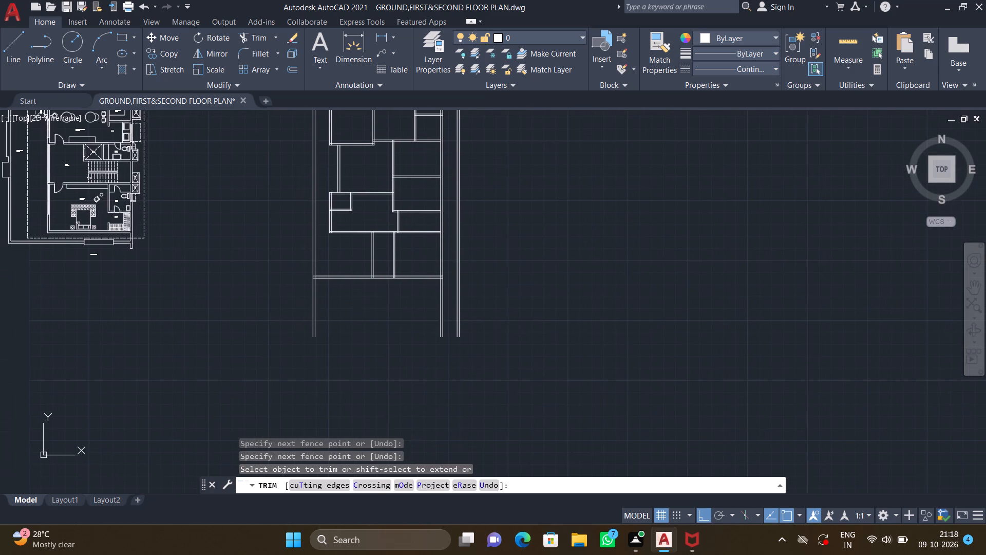
{"action": "scroll", "coordinate": [311, 311], "scroll_direction": "up", "scroll_amount": 2}
{"action": "left_click_drag", "start_coordinate": [294, 296], "coordinate": [326, 303]}
{"action": "left_click", "coordinate": [327, 303]}
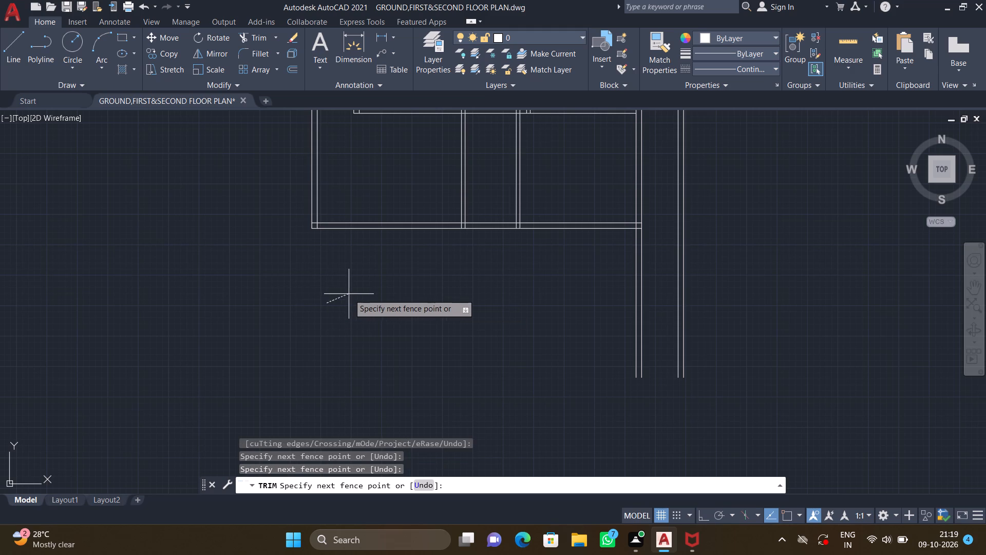
{"action": "double_click", "coordinate": [349, 294]}
Trim the crossing inner lines at the northwest corner of the outer boundary wall.
{"action": "scroll", "coordinate": [454, 267], "scroll_direction": "down", "scroll_amount": 2}
{"action": "middle_click_drag", "start_coordinate": [431, 281], "coordinate": [408, 353]}
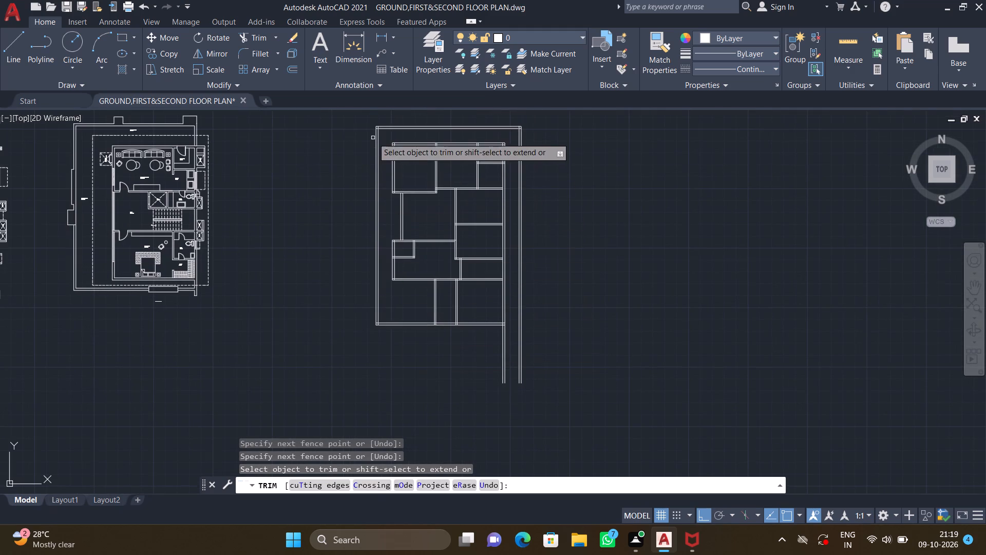
{"action": "middle_click_drag", "start_coordinate": [375, 154], "coordinate": [383, 197]}
{"action": "scroll", "coordinate": [386, 176], "scroll_direction": "up", "scroll_amount": 6}
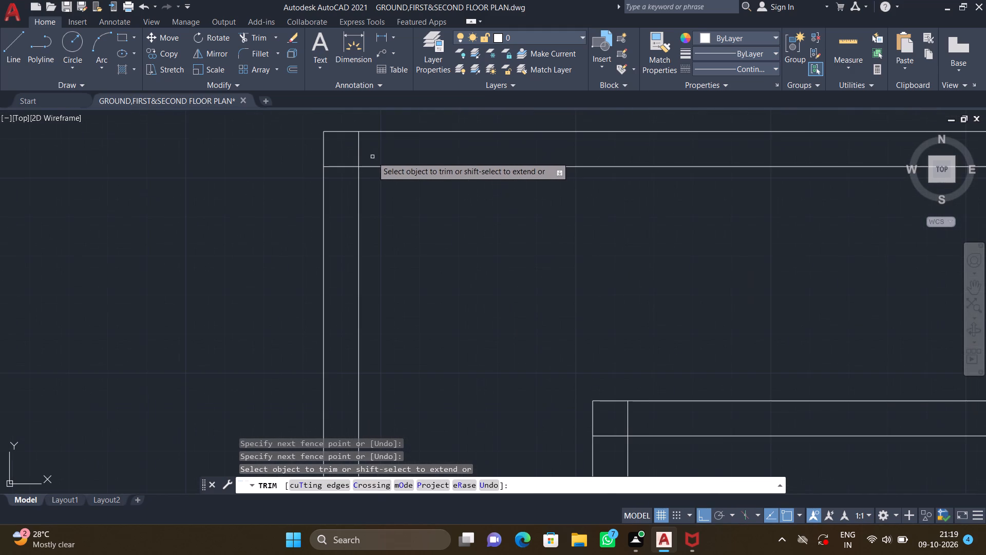
{"action": "left_click", "coordinate": [360, 149]}
{"action": "left_click", "coordinate": [345, 166]}
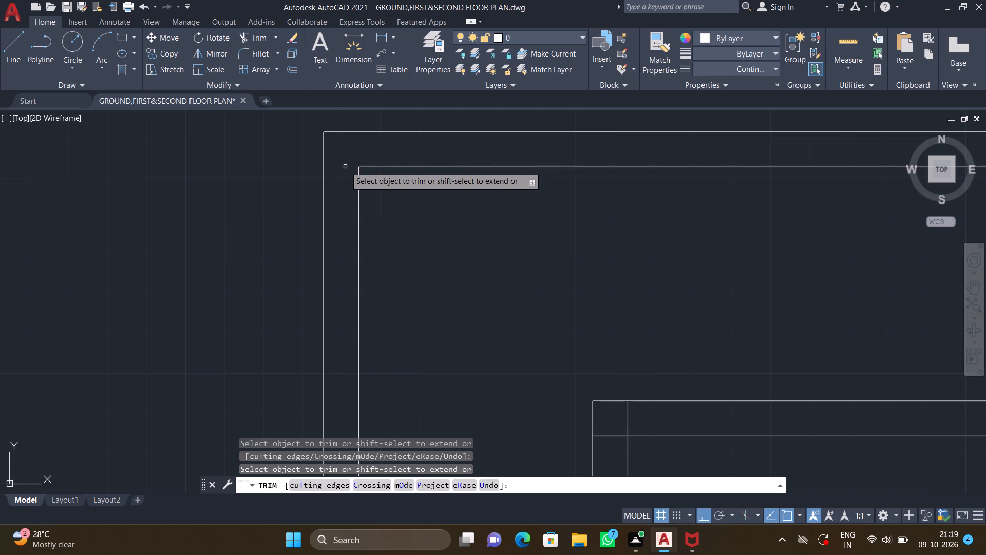
Trim the crossing inner lines at the northeast corner of the outer boundary wall.
{"action": "scroll", "coordinate": [371, 184], "scroll_direction": "down", "scroll_amount": 2}
{"action": "middle_click_drag", "start_coordinate": [423, 228], "coordinate": [308, 213]}
{"action": "scroll", "coordinate": [309, 217], "scroll_direction": "down", "scroll_amount": 2}
{"action": "scroll", "coordinate": [420, 234], "scroll_direction": "down", "scroll_amount": 1}
{"action": "middle_click_drag", "start_coordinate": [419, 234], "coordinate": [318, 206]}
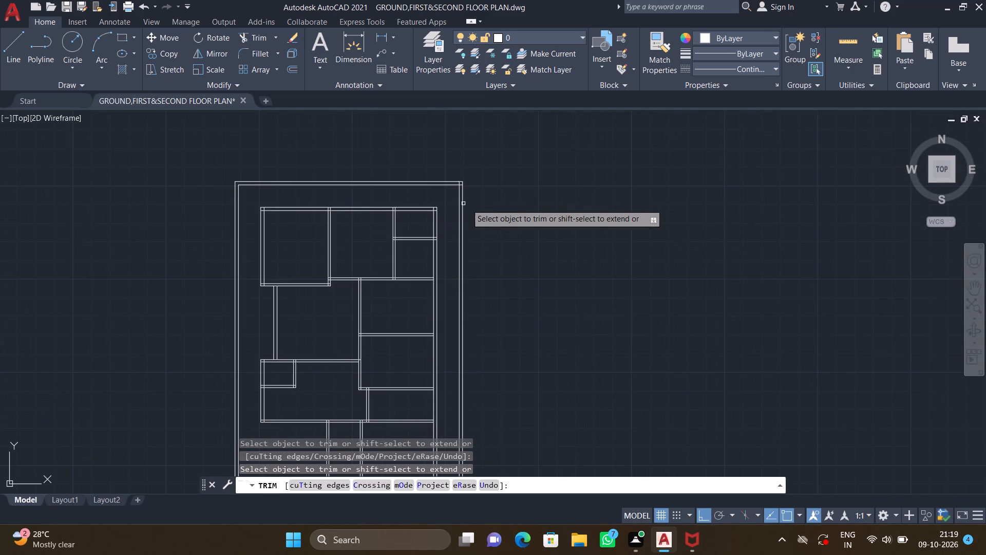
{"action": "scroll", "coordinate": [451, 188], "scroll_direction": "up", "scroll_amount": 5}
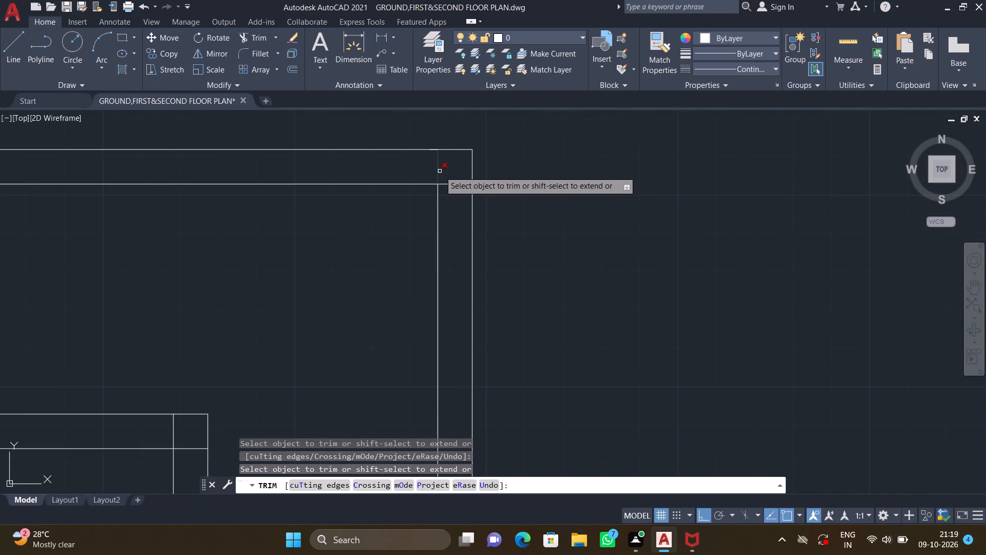
{"action": "left_click", "coordinate": [439, 171]}
{"action": "left_click", "coordinate": [453, 183]}
Trim the overlapping inner wall lines at the building's northwest corner.
{"action": "scroll", "coordinate": [439, 210], "scroll_direction": "down", "scroll_amount": 1}
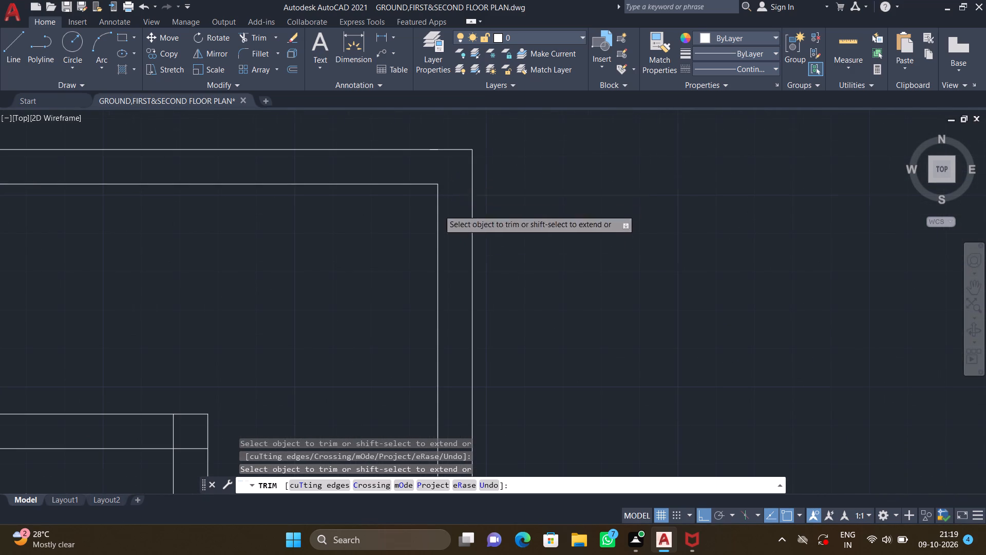
{"action": "scroll", "coordinate": [437, 213], "scroll_direction": "down", "scroll_amount": 1}
{"action": "middle_click_drag", "start_coordinate": [358, 283], "coordinate": [409, 214]}
{"action": "scroll", "coordinate": [372, 246], "scroll_direction": "down", "scroll_amount": 2}
{"action": "middle_click_drag", "start_coordinate": [304, 270], "coordinate": [445, 232]}
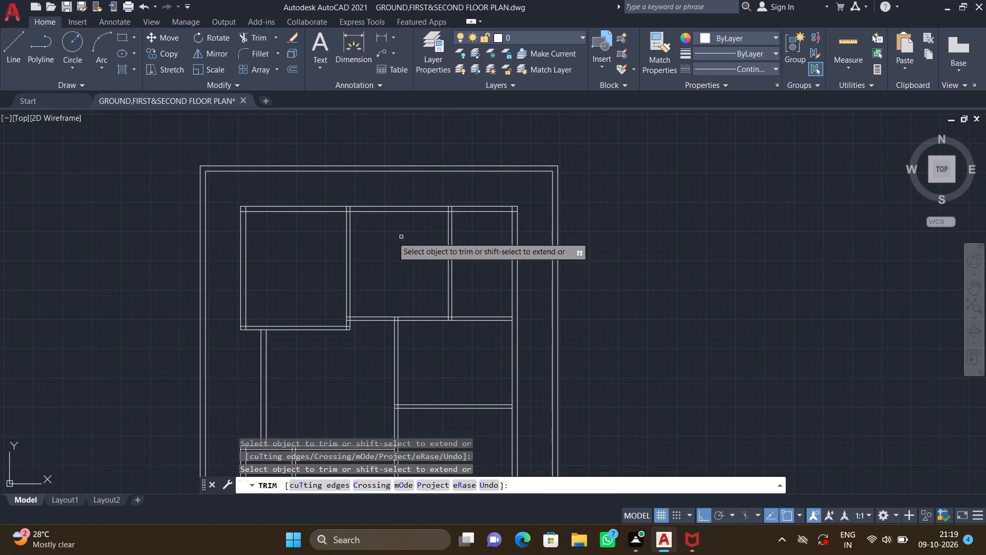
{"action": "scroll", "coordinate": [227, 221], "scroll_direction": "up", "scroll_amount": 2}
{"action": "scroll", "coordinate": [267, 196], "scroll_direction": "up", "scroll_amount": 3}
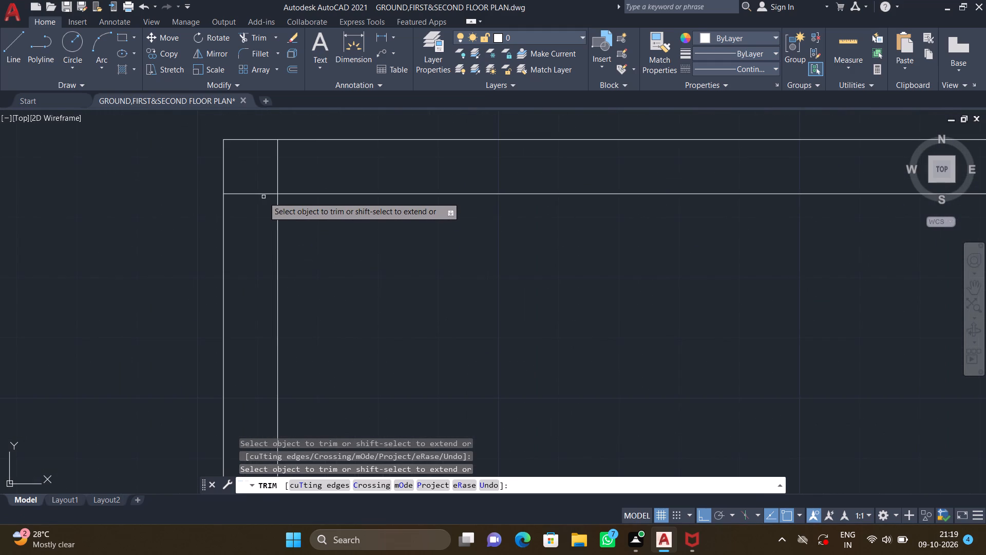
{"action": "left_click", "coordinate": [263, 194]}
{"action": "left_click", "coordinate": [276, 165]}
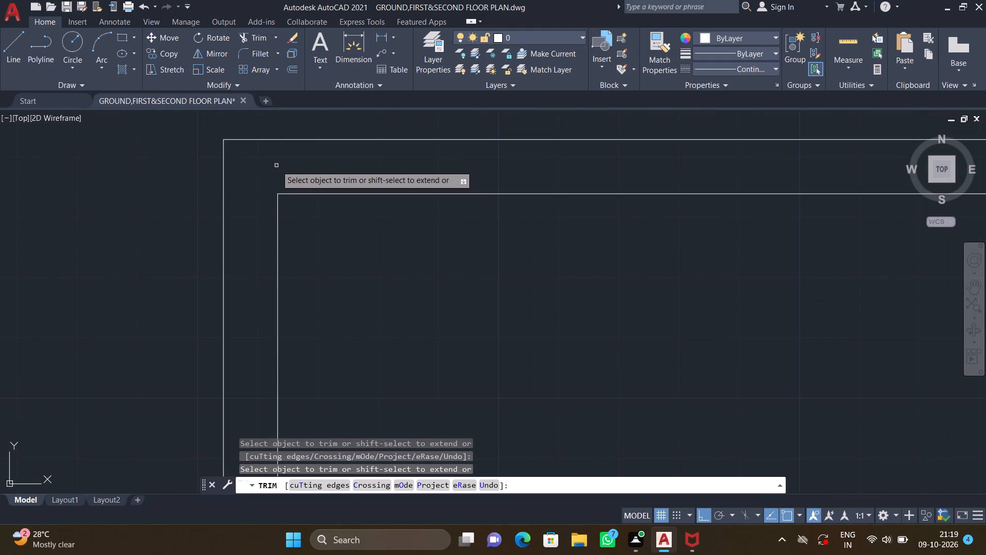
Trim the lines of the two northern vertical partition walls where they cut through the building's north wall.
{"action": "scroll", "coordinate": [315, 191], "scroll_direction": "down", "scroll_amount": 3}
{"action": "scroll", "coordinate": [332, 243], "scroll_direction": "down", "scroll_amount": 2}
{"action": "middle_click_drag", "start_coordinate": [394, 283], "coordinate": [332, 257]}
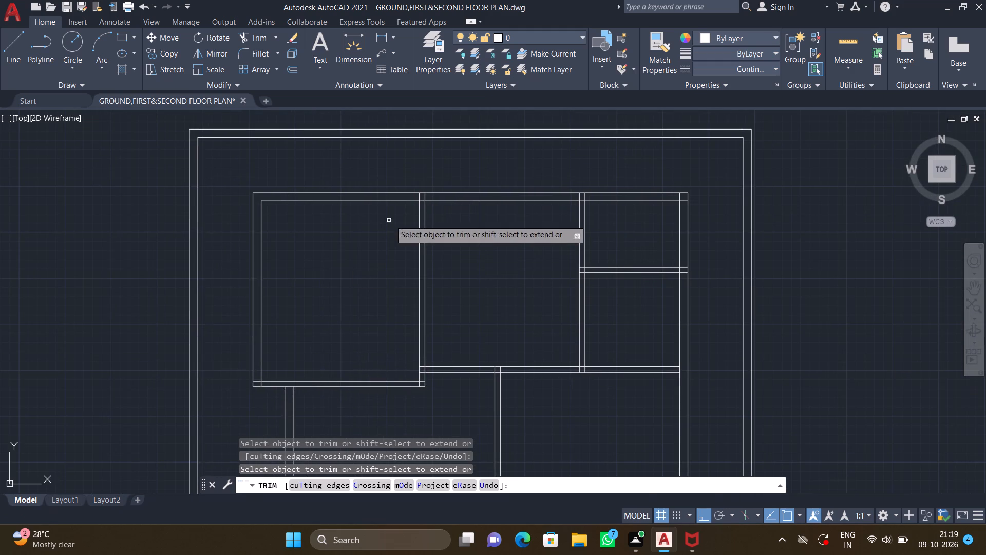
{"action": "scroll", "coordinate": [423, 198], "scroll_direction": "up", "scroll_amount": 2}
{"action": "left_click", "coordinate": [410, 195]}
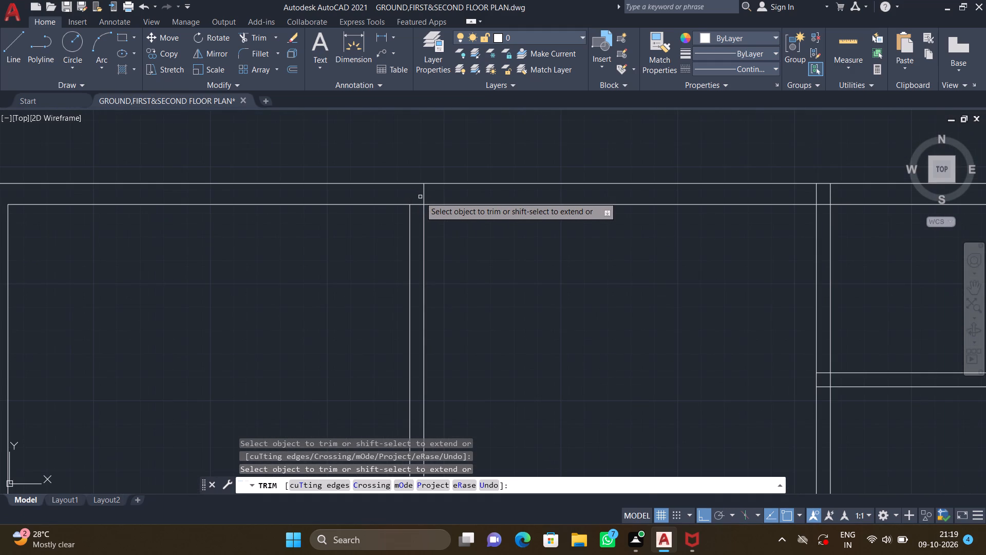
{"action": "left_click", "coordinate": [423, 197]}
{"action": "scroll", "coordinate": [462, 217], "scroll_direction": "down", "scroll_amount": 3}
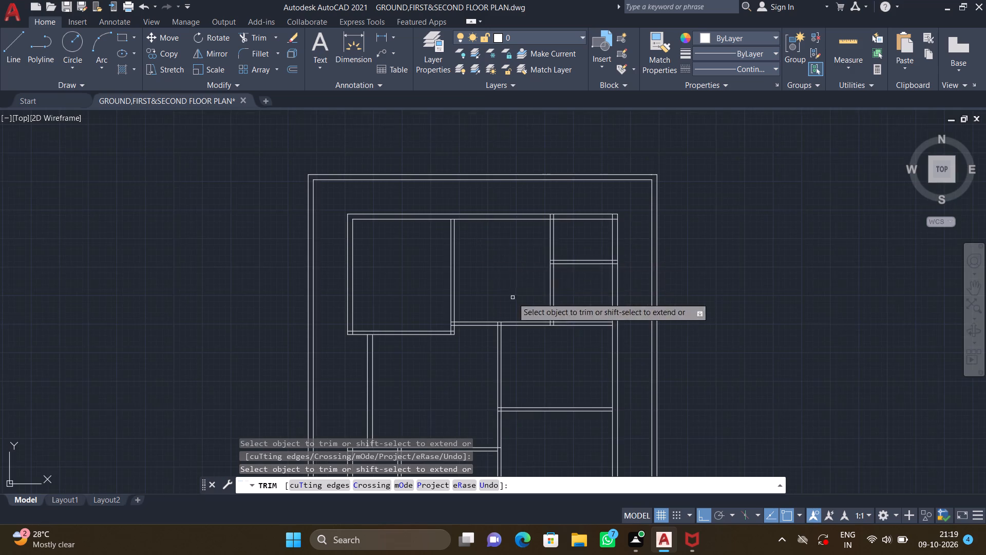
{"action": "middle_click_drag", "start_coordinate": [483, 289], "coordinate": [417, 266]}
{"action": "scroll", "coordinate": [487, 194], "scroll_direction": "up", "scroll_amount": 3}
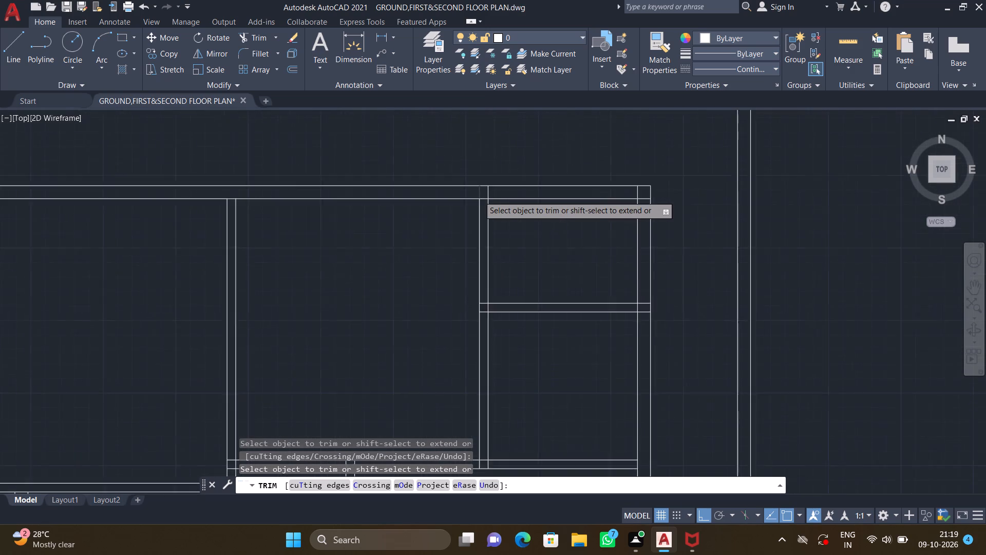
{"action": "scroll", "coordinate": [480, 196], "scroll_direction": "up", "scroll_amount": 2}
{"action": "left_click", "coordinate": [467, 186]}
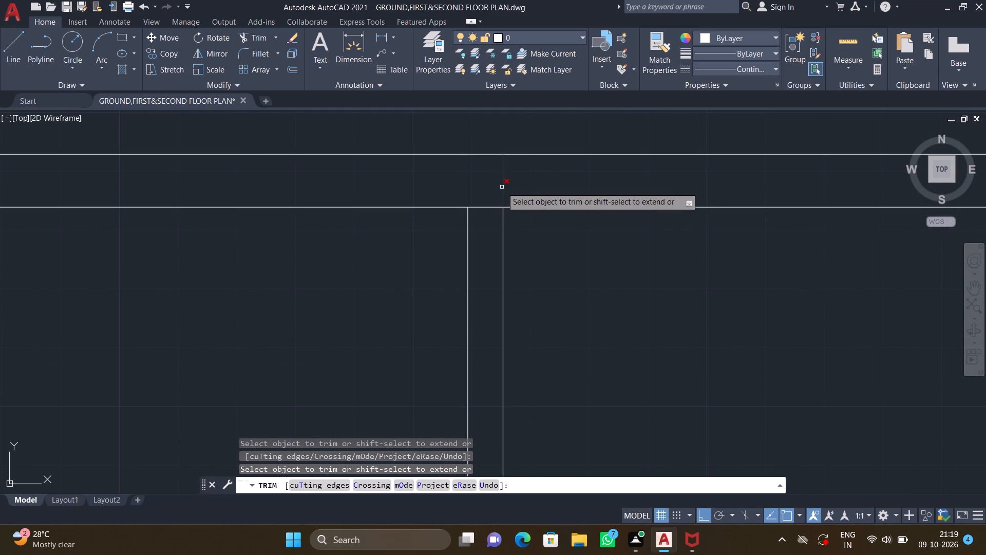
{"action": "left_click", "coordinate": [502, 187]}
Trim the overlapping inner wall lines at the building's northeast corner.
{"action": "scroll", "coordinate": [548, 229], "scroll_direction": "down", "scroll_amount": 2}
{"action": "middle_click_drag", "start_coordinate": [585, 282], "coordinate": [403, 232]}
{"action": "scroll", "coordinate": [414, 240], "scroll_direction": "down", "scroll_amount": 1}
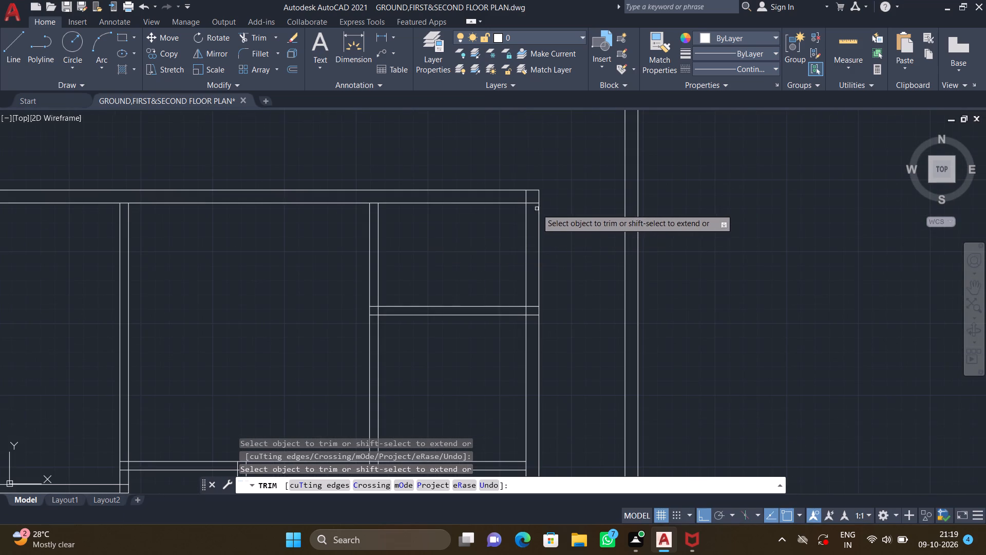
{"action": "scroll", "coordinate": [532, 201], "scroll_direction": "up", "scroll_amount": 2}
{"action": "left_click", "coordinate": [514, 193]}
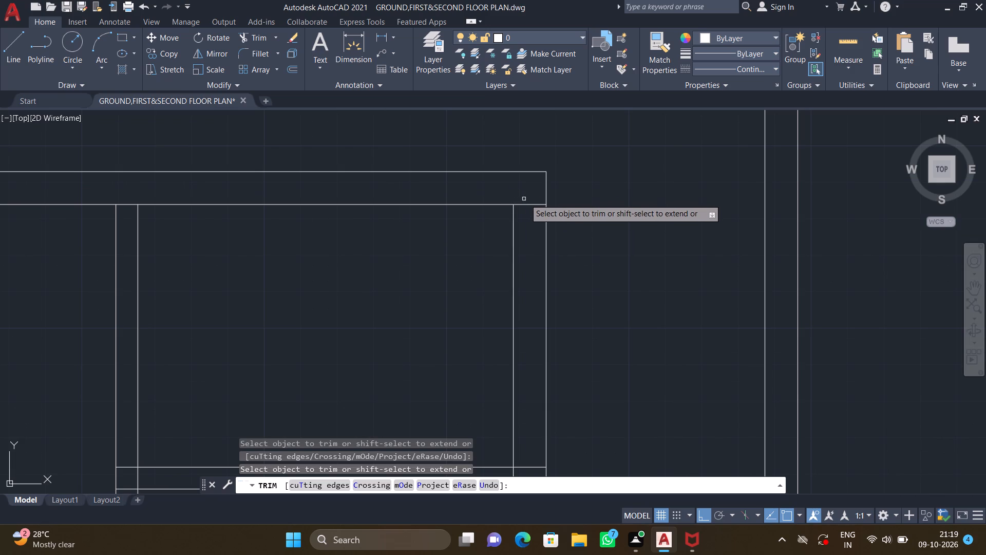
{"action": "left_click", "coordinate": [529, 206]}
Trim the overlapping inner wall lines at the southwest corner of the northwest room.
{"action": "scroll", "coordinate": [398, 284], "scroll_direction": "down", "scroll_amount": 3}
{"action": "middle_click_drag", "start_coordinate": [350, 304], "coordinate": [394, 235]}
{"action": "scroll", "coordinate": [402, 236], "scroll_direction": "down", "scroll_amount": 2}
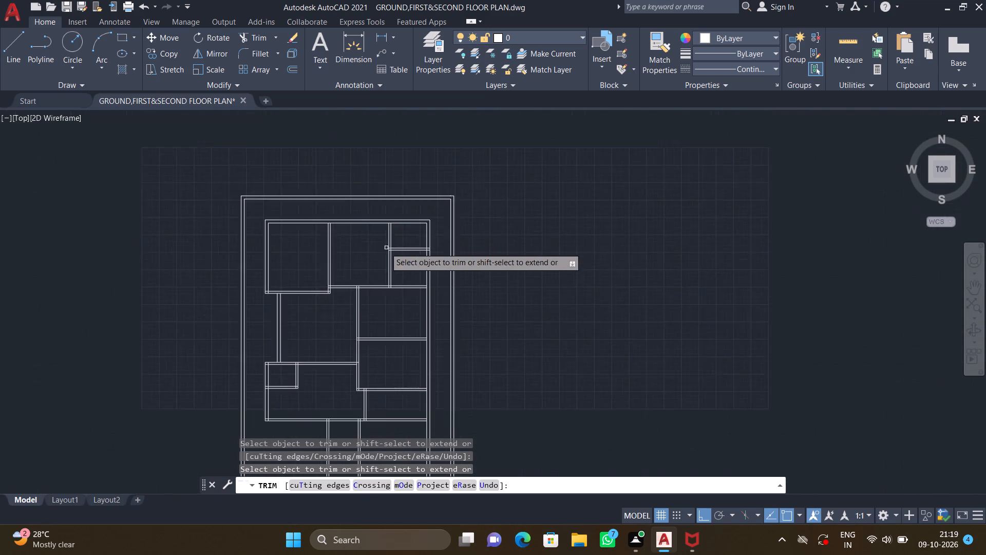
{"action": "middle_click_drag", "start_coordinate": [347, 257], "coordinate": [387, 227]}
{"action": "scroll", "coordinate": [318, 269], "scroll_direction": "up", "scroll_amount": 3}
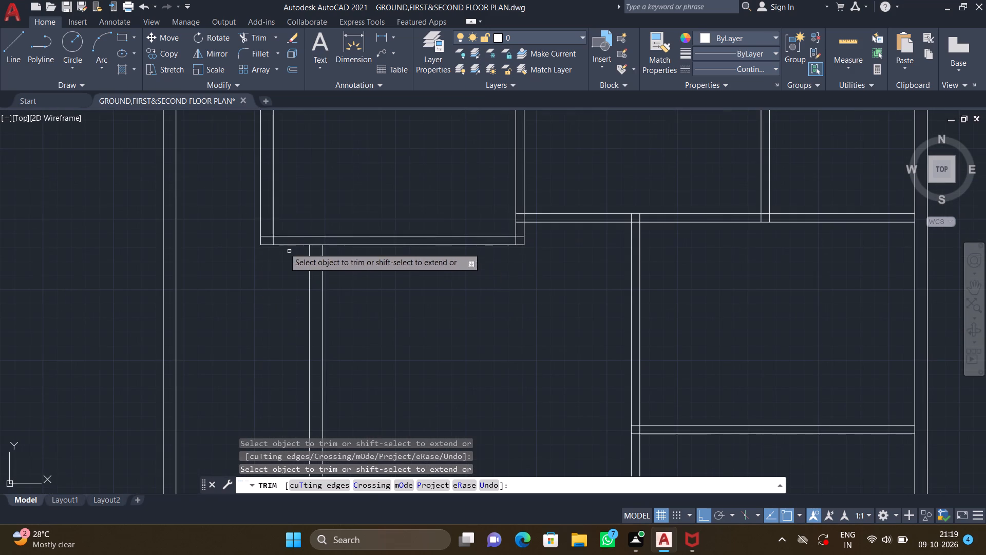
{"action": "scroll", "coordinate": [259, 243], "scroll_direction": "up", "scroll_amount": 3}
{"action": "left_click", "coordinate": [270, 220]}
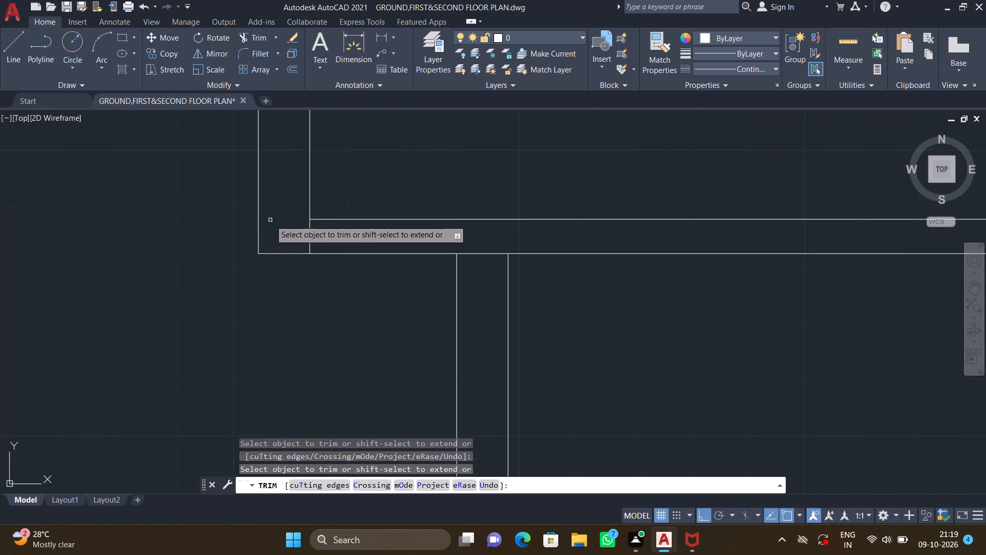
{"action": "left_click", "coordinate": [311, 233]}
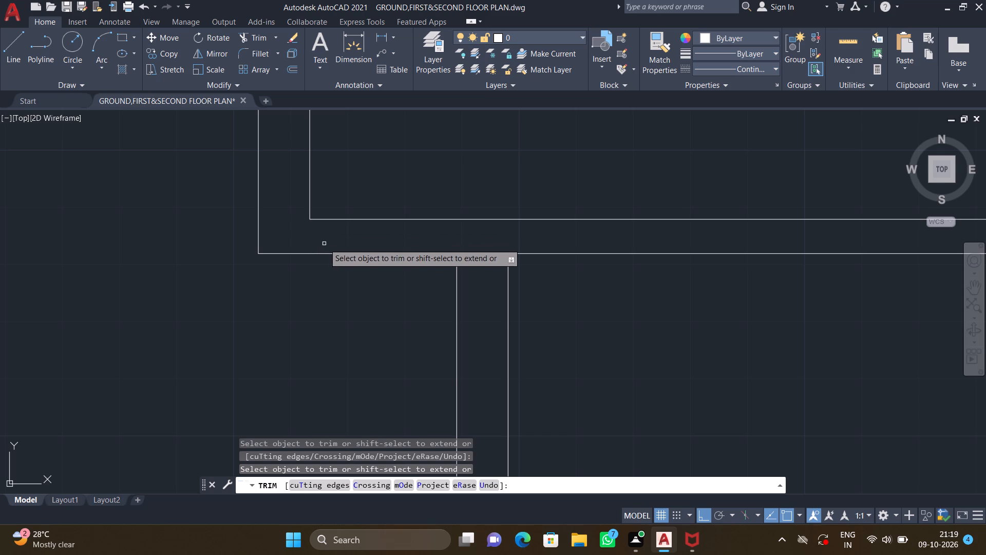
Trim the overlapping inner wall lines at the building's southwest corner, south of the small west room.
{"action": "scroll", "coordinate": [327, 248], "scroll_direction": "down", "scroll_amount": 6}
{"action": "scroll", "coordinate": [357, 308], "scroll_direction": "down", "scroll_amount": 1}
{"action": "middle_click_drag", "start_coordinate": [351, 284], "coordinate": [343, 234]}
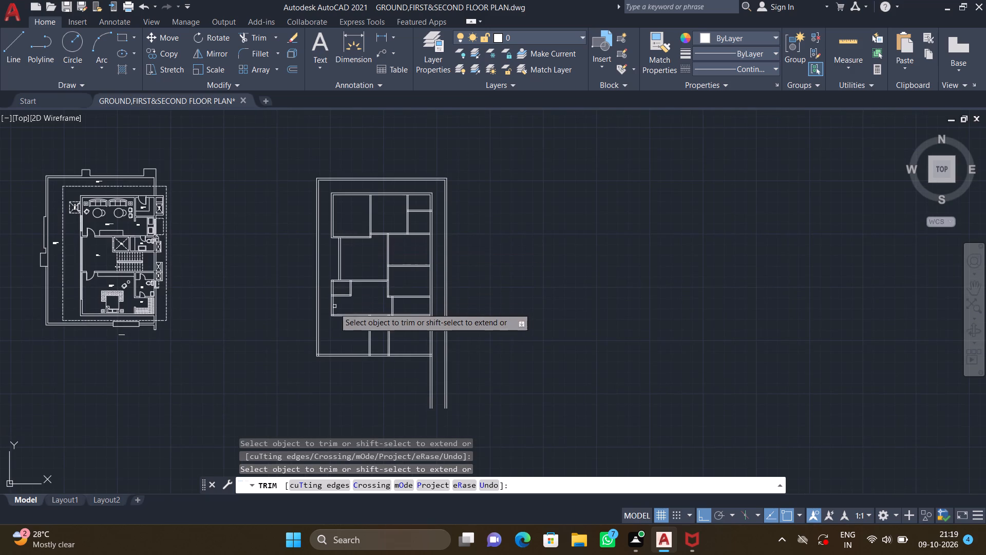
{"action": "scroll", "coordinate": [336, 324], "scroll_direction": "up", "scroll_amount": 3}
{"action": "scroll", "coordinate": [318, 281], "scroll_direction": "up", "scroll_amount": 5}
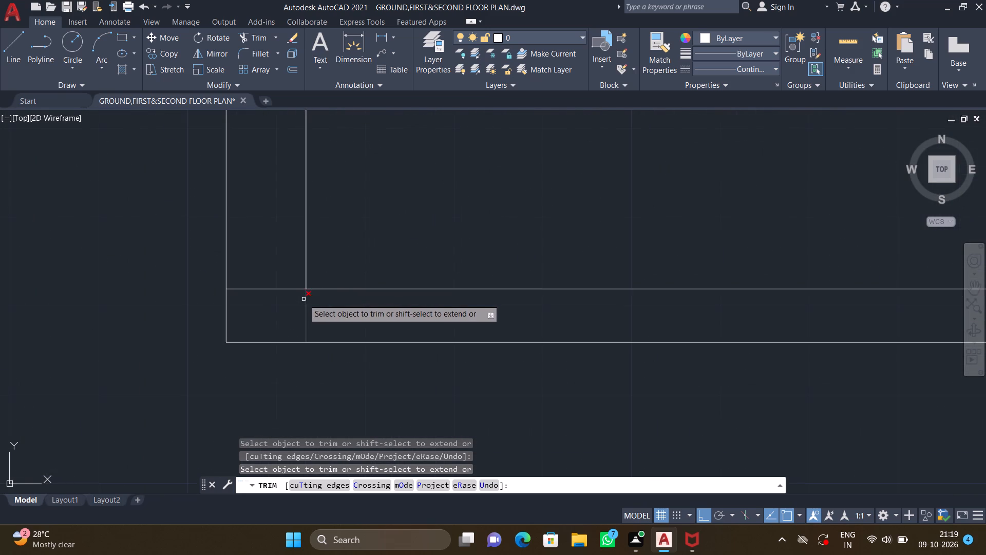
{"action": "left_click", "coordinate": [291, 290]}
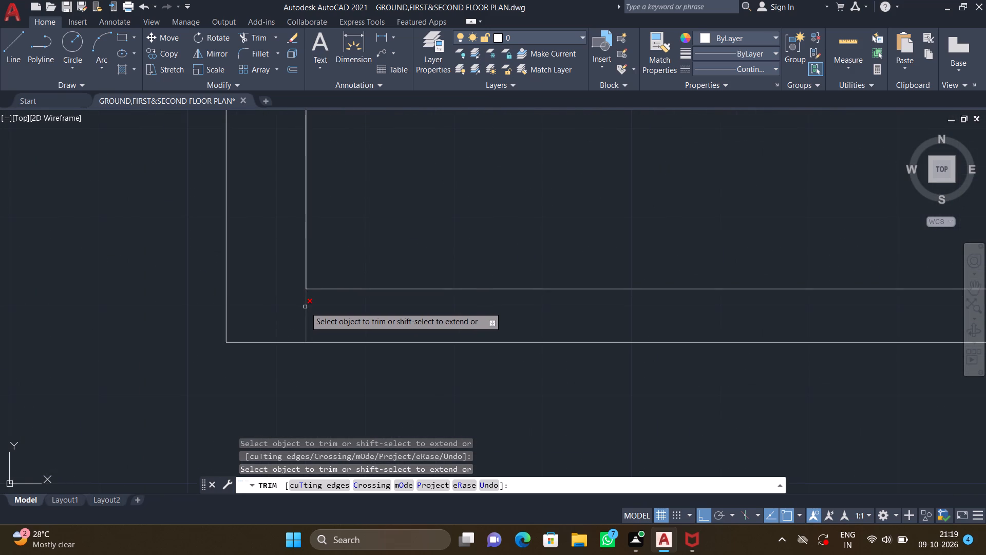
{"action": "left_click", "coordinate": [305, 307]}
Trim the small west room's south wall lines where they cross the building's west wall.
{"action": "scroll", "coordinate": [333, 279], "scroll_direction": "down", "scroll_amount": 3}
{"action": "scroll", "coordinate": [357, 233], "scroll_direction": "down", "scroll_amount": 1}
{"action": "middle_click_drag", "start_coordinate": [352, 236], "coordinate": [333, 299]}
{"action": "scroll", "coordinate": [336, 300], "scroll_direction": "down", "scroll_amount": 1}
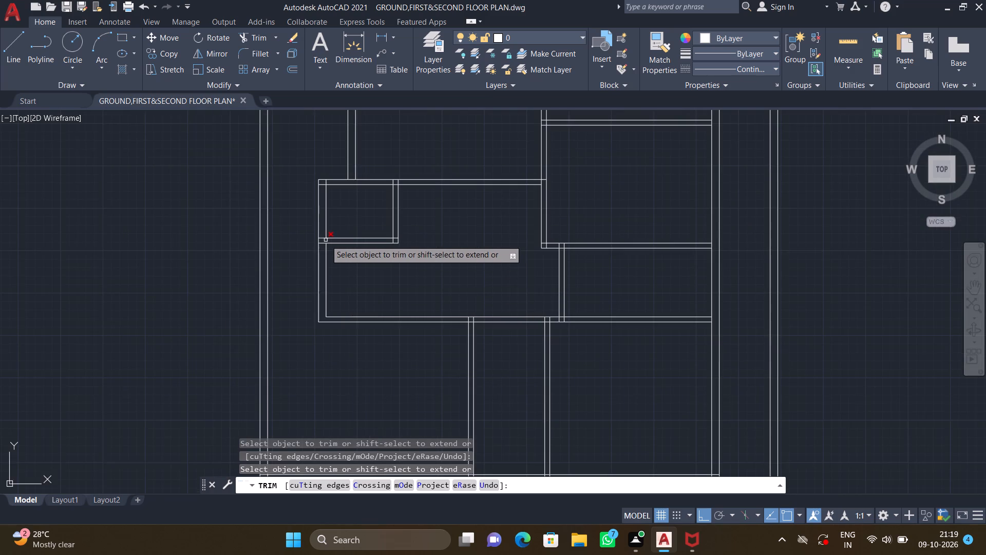
{"action": "scroll", "coordinate": [325, 240], "scroll_direction": "up", "scroll_amount": 4}
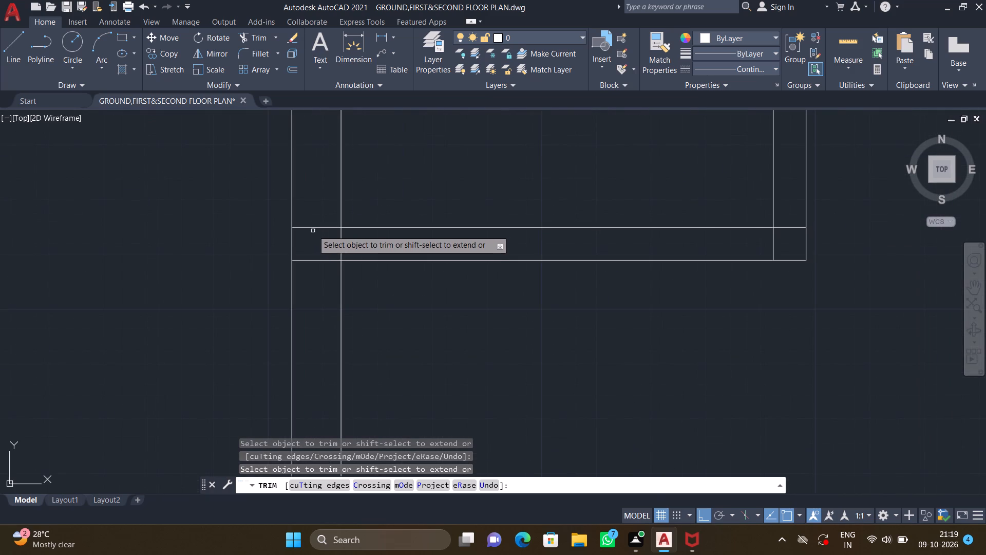
{"action": "left_click_drag", "start_coordinate": [314, 229], "coordinate": [316, 234]}
{"action": "left_click", "coordinate": [320, 262]}
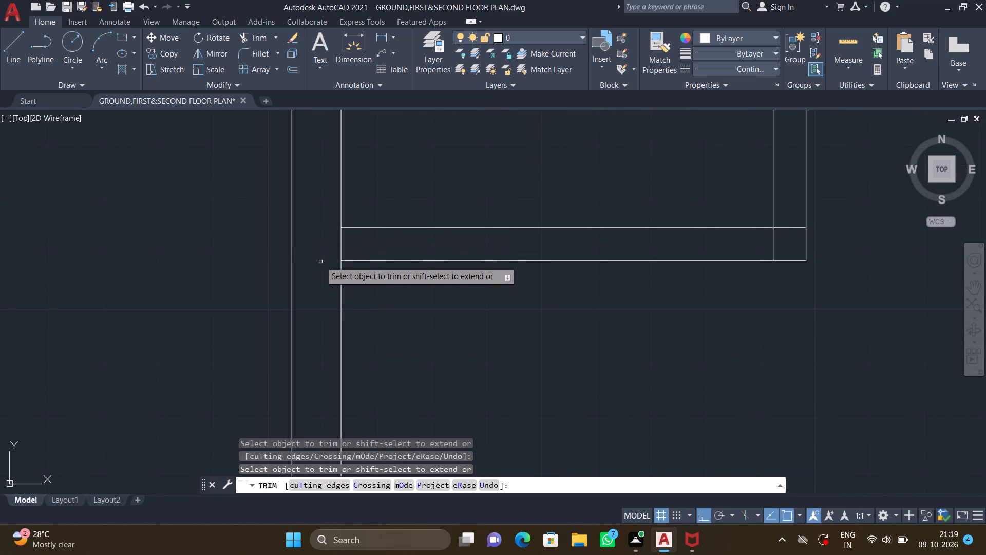
Trim the overlapping inner wall lines at the small west room's northwest corner.
{"action": "scroll", "coordinate": [332, 246], "scroll_direction": "down", "scroll_amount": 3}
{"action": "middle_click_drag", "start_coordinate": [341, 218], "coordinate": [317, 284]}
{"action": "scroll", "coordinate": [304, 226], "scroll_direction": "up", "scroll_amount": 3}
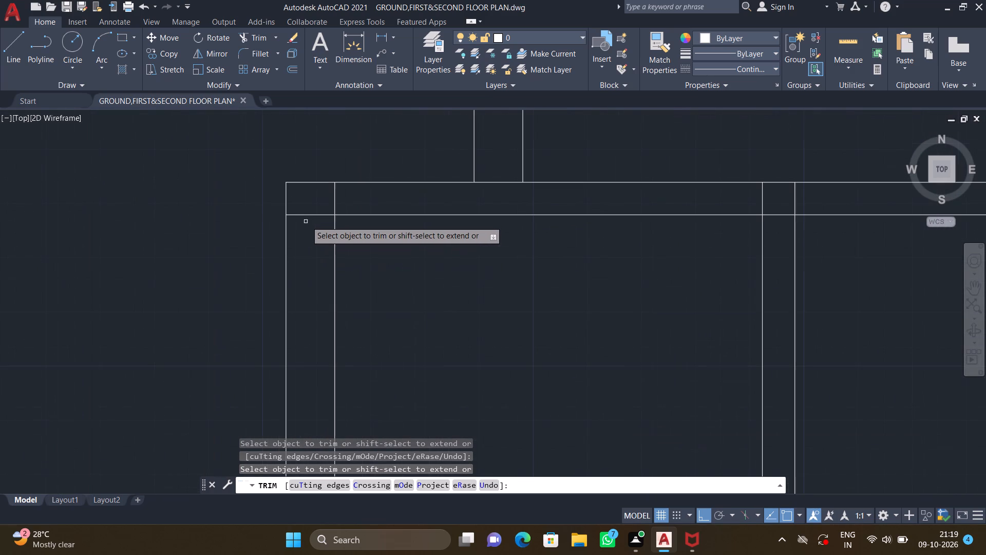
{"action": "left_click", "coordinate": [309, 215]}
{"action": "left_click", "coordinate": [333, 202]}
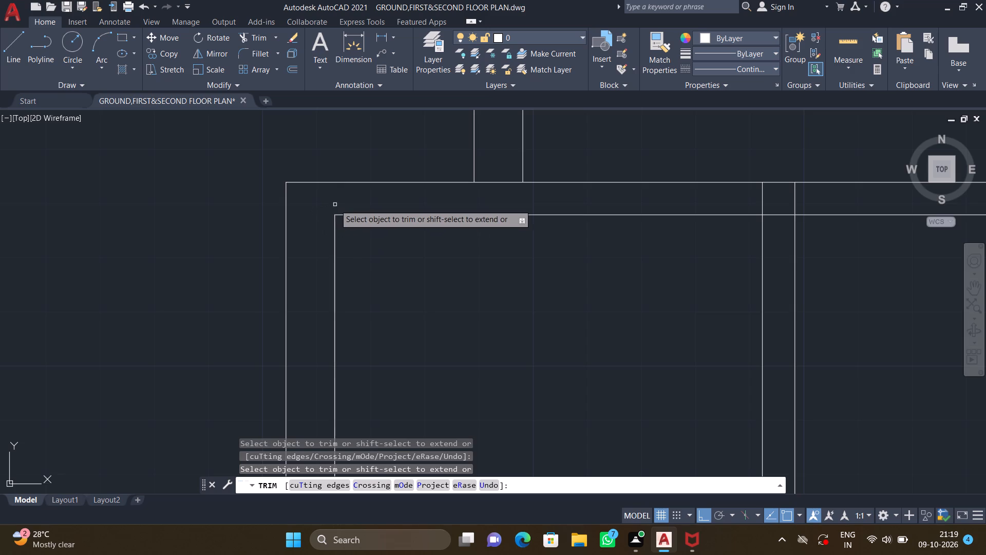
Trim the overlapping inner wall lines at the southwest corner of the outer boundary wall.
{"action": "scroll", "coordinate": [353, 252], "scroll_direction": "down", "scroll_amount": 4}
{"action": "middle_click_drag", "start_coordinate": [356, 309], "coordinate": [321, 256]}
{"action": "scroll", "coordinate": [316, 248], "scroll_direction": "down", "scroll_amount": 3}
{"action": "middle_click_drag", "start_coordinate": [349, 306], "coordinate": [327, 279]}
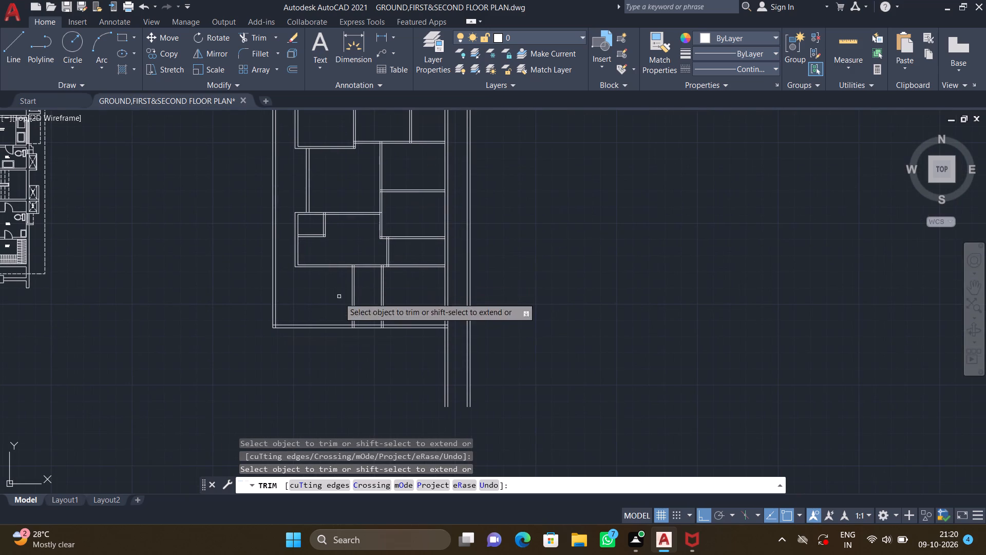
{"action": "middle_click_drag", "start_coordinate": [321, 332], "coordinate": [374, 316]}
{"action": "scroll", "coordinate": [329, 322], "scroll_direction": "up", "scroll_amount": 3}
{"action": "scroll", "coordinate": [316, 277], "scroll_direction": "up", "scroll_amount": 3}
{"action": "left_click", "coordinate": [313, 269]}
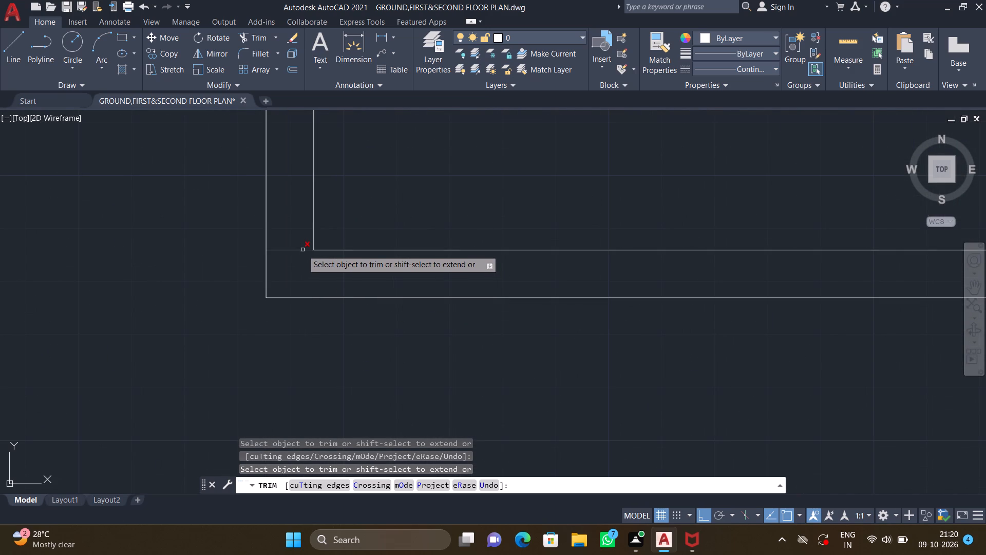
{"action": "left_click", "coordinate": [302, 250]}
Trim the overlapping inner wall lines where the outer boundary's south wall meets the building's east wall.
{"action": "scroll", "coordinate": [335, 305], "scroll_direction": "down", "scroll_amount": 7}
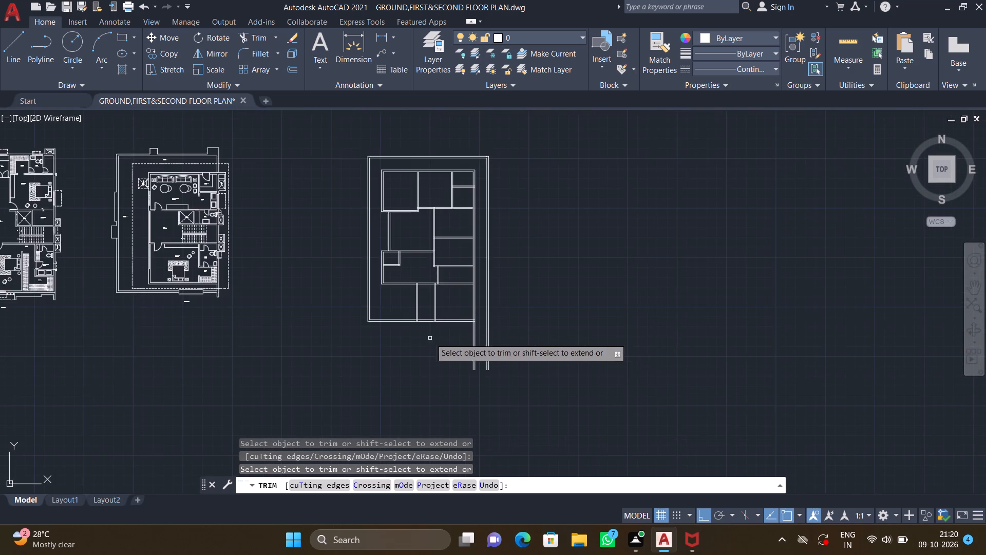
{"action": "middle_click_drag", "start_coordinate": [439, 343], "coordinate": [374, 316]}
{"action": "scroll", "coordinate": [410, 291], "scroll_direction": "up", "scroll_amount": 7}
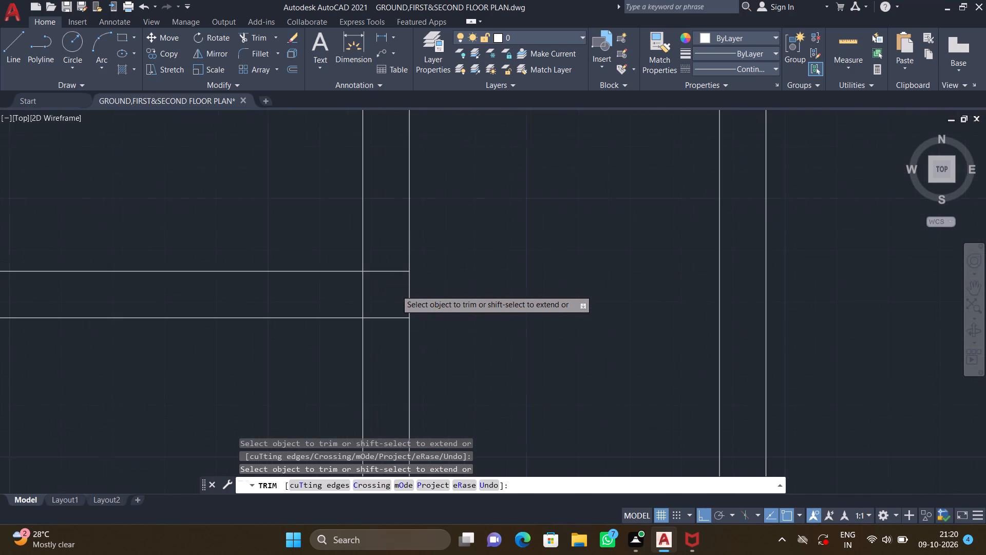
{"action": "left_click", "coordinate": [389, 270]}
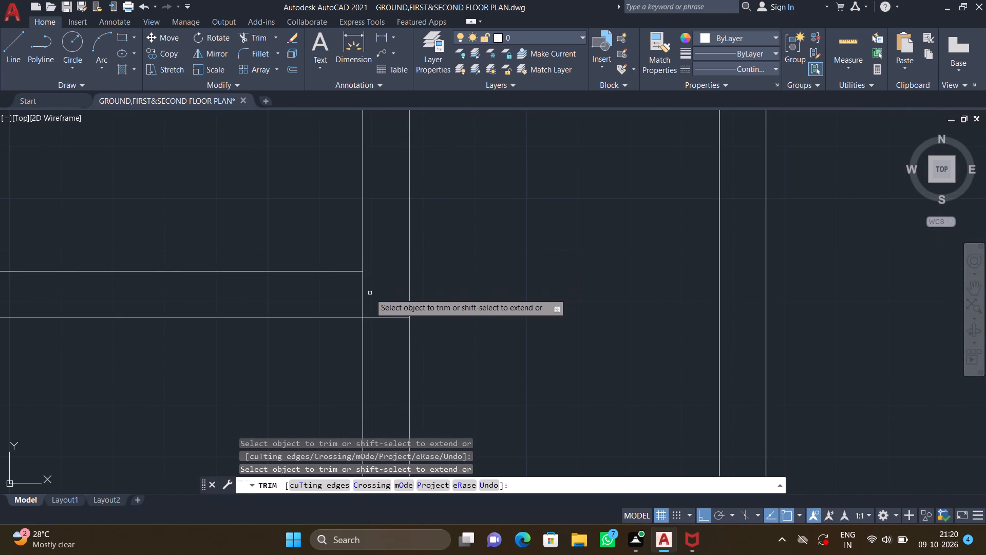
{"action": "left_click", "coordinate": [364, 292]}
Trim the dividing wall between the two small northeast rooms where its lines cross the building's east wall.
{"action": "scroll", "coordinate": [427, 253], "scroll_direction": "down", "scroll_amount": 3}
{"action": "scroll", "coordinate": [413, 365], "scroll_direction": "down", "scroll_amount": 1}
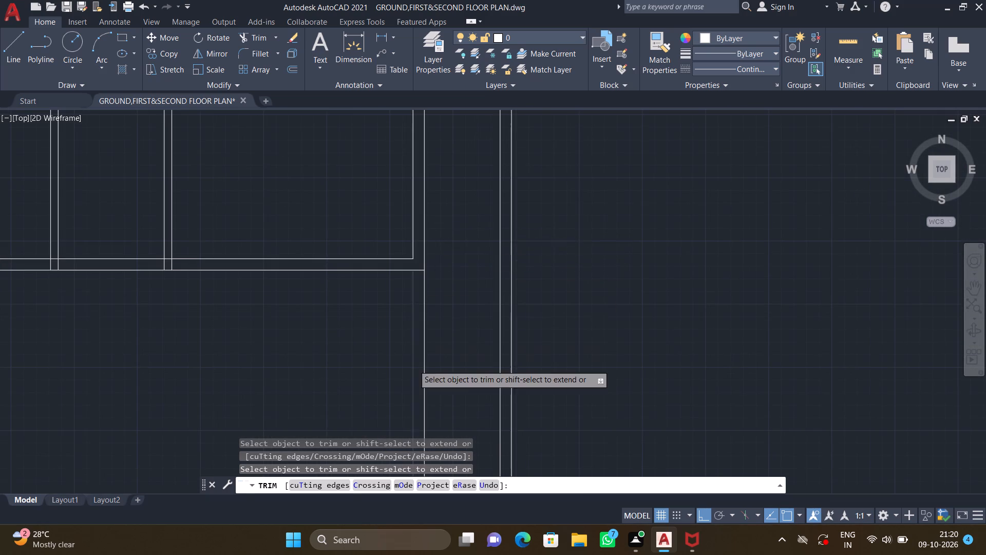
{"action": "scroll", "coordinate": [413, 365], "scroll_direction": "down", "scroll_amount": 3}
{"action": "middle_click_drag", "start_coordinate": [406, 254], "coordinate": [392, 307]}
{"action": "scroll", "coordinate": [402, 245], "scroll_direction": "up", "scroll_amount": 3}
{"action": "middle_click_drag", "start_coordinate": [382, 293], "coordinate": [375, 253]}
{"action": "scroll", "coordinate": [394, 245], "scroll_direction": "up", "scroll_amount": 3}
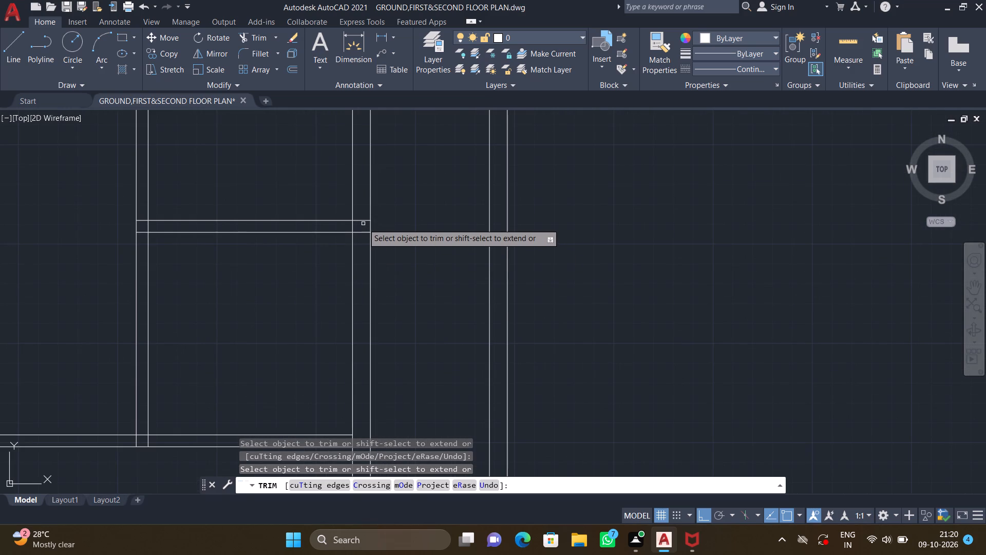
{"action": "scroll", "coordinate": [362, 221], "scroll_direction": "up", "scroll_amount": 2}
{"action": "left_click", "coordinate": [358, 218]}
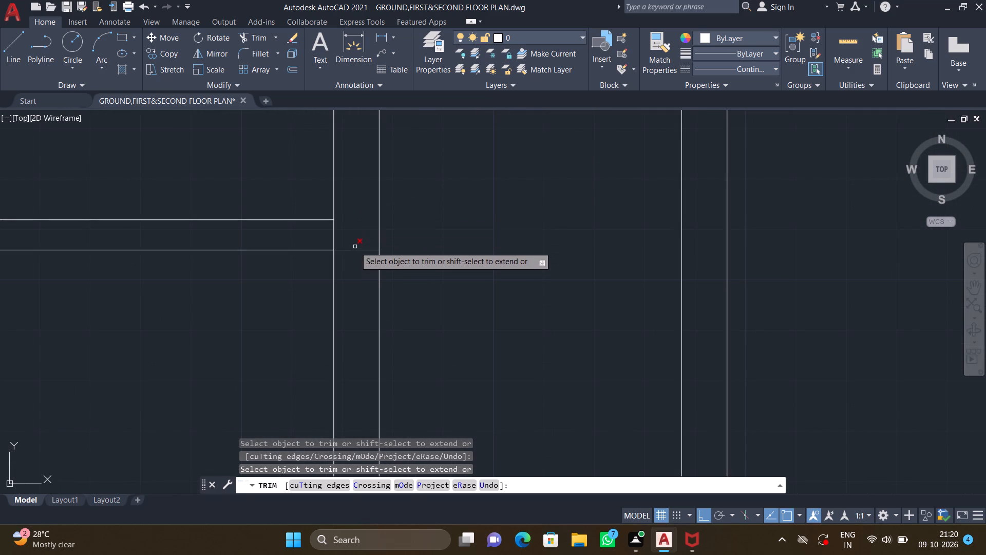
{"action": "left_click", "coordinate": [355, 247]}
{"action": "left_click", "coordinate": [355, 257]}
Trim the north end of the western partition below the building where it crosses the building's south wall.
{"action": "scroll", "coordinate": [389, 221], "scroll_direction": "down", "scroll_amount": 2}
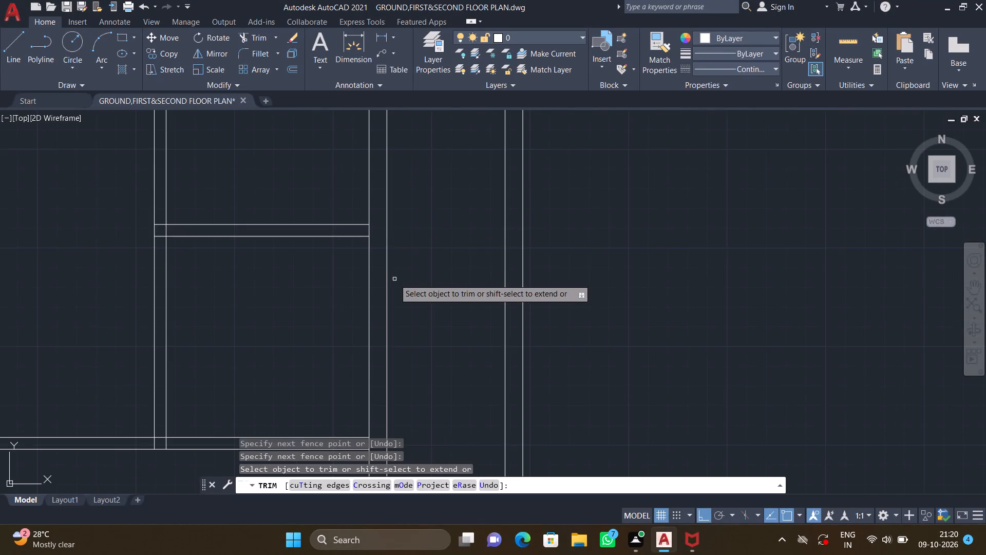
{"action": "scroll", "coordinate": [393, 279], "scroll_direction": "down", "scroll_amount": 2}
{"action": "middle_click_drag", "start_coordinate": [382, 292], "coordinate": [376, 247]}
{"action": "scroll", "coordinate": [383, 240], "scroll_direction": "down", "scroll_amount": 2}
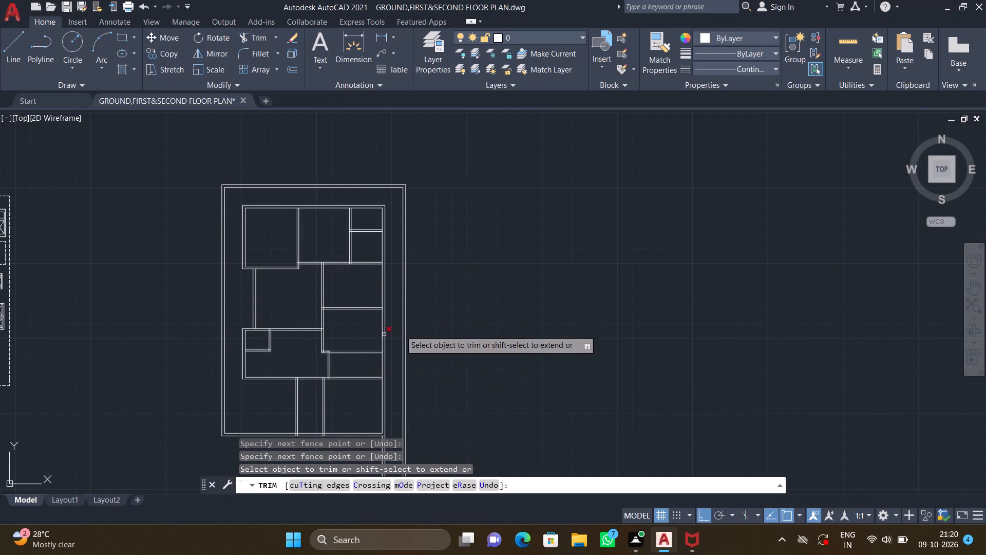
{"action": "middle_click_drag", "start_coordinate": [339, 381], "coordinate": [429, 315]}
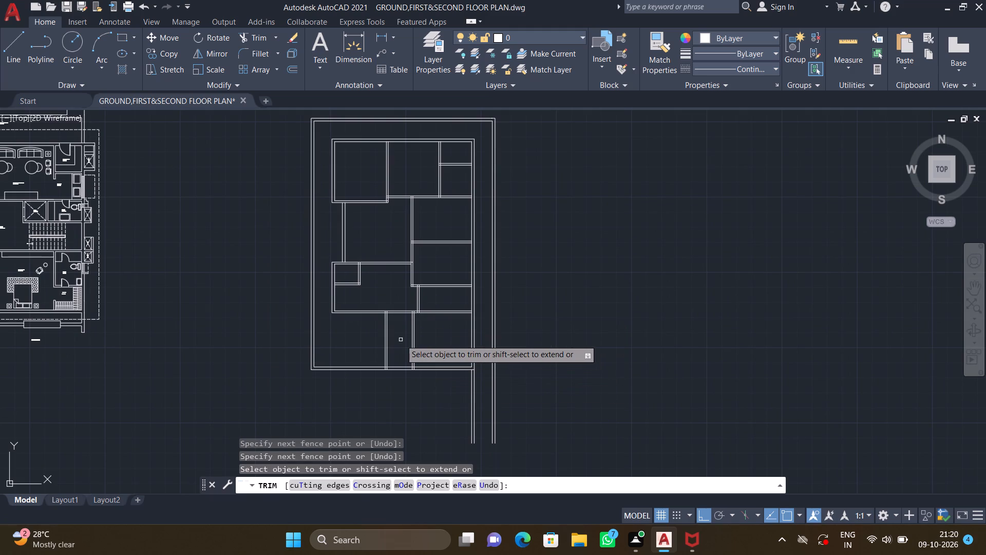
{"action": "scroll", "coordinate": [384, 314], "scroll_direction": "up", "scroll_amount": 6}
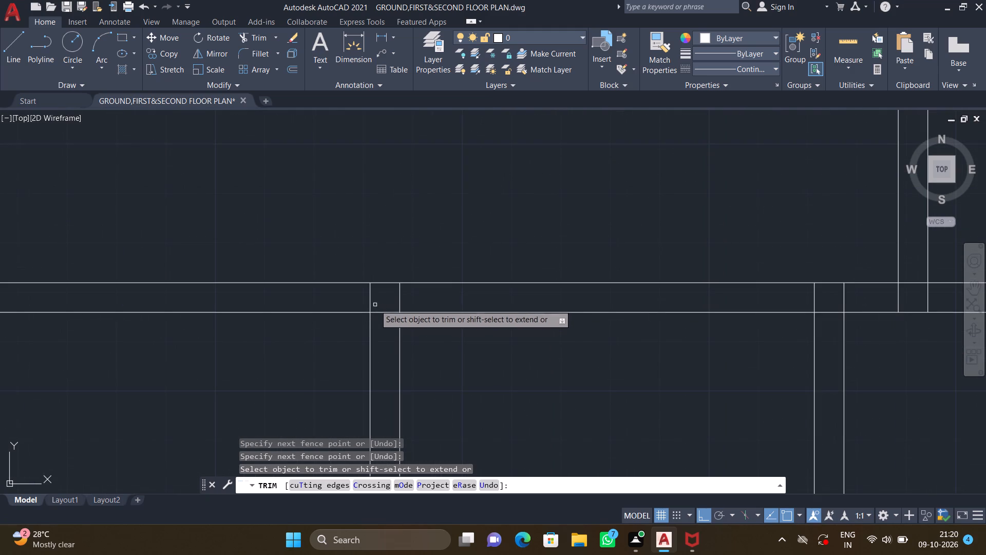
{"action": "left_click", "coordinate": [369, 298]}
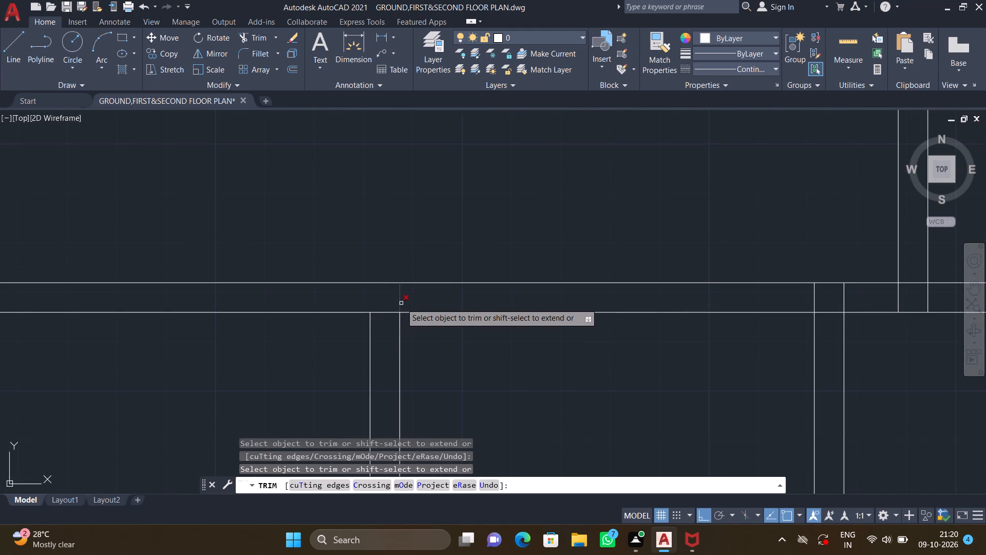
{"action": "left_click", "coordinate": [401, 303]}
Trim the north end of the eastern partition below the building where it crosses the building's south wall.
{"action": "scroll", "coordinate": [411, 306], "scroll_direction": "down", "scroll_amount": 3}
{"action": "middle_click_drag", "start_coordinate": [496, 366], "coordinate": [456, 334]}
{"action": "scroll", "coordinate": [456, 334], "scroll_direction": "down", "scroll_amount": 1}
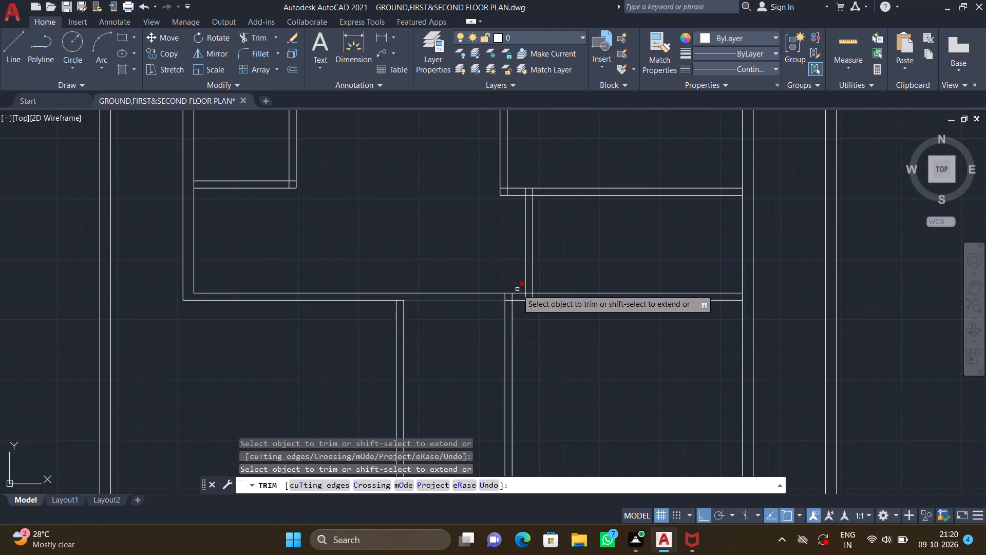
{"action": "scroll", "coordinate": [512, 299], "scroll_direction": "up", "scroll_amount": 3}
{"action": "left_click", "coordinate": [477, 284]}
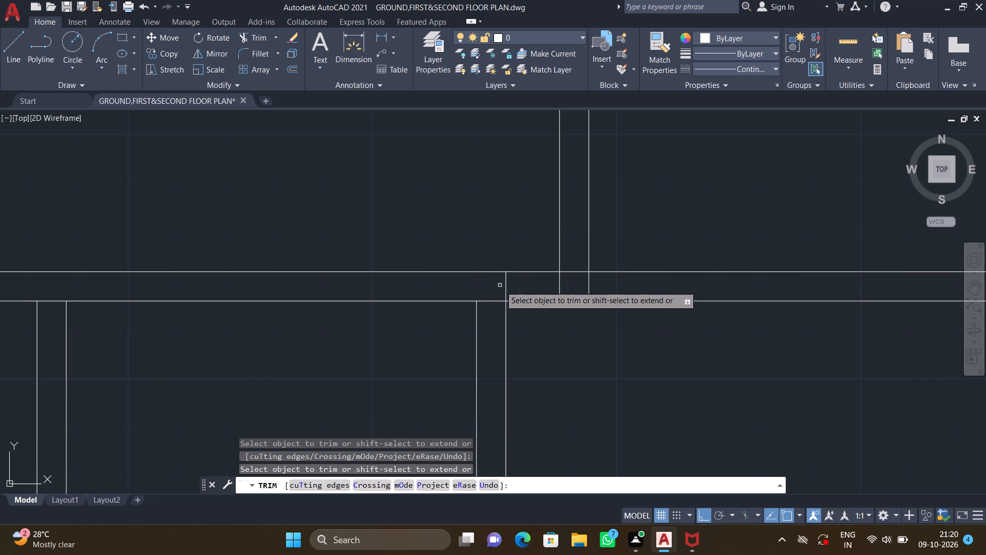
{"action": "left_click", "coordinate": [506, 287]}
Trim the south end of the small southeast room's west wall where it crosses the building's south wall.
{"action": "scroll", "coordinate": [527, 310], "scroll_direction": "down", "scroll_amount": 2}
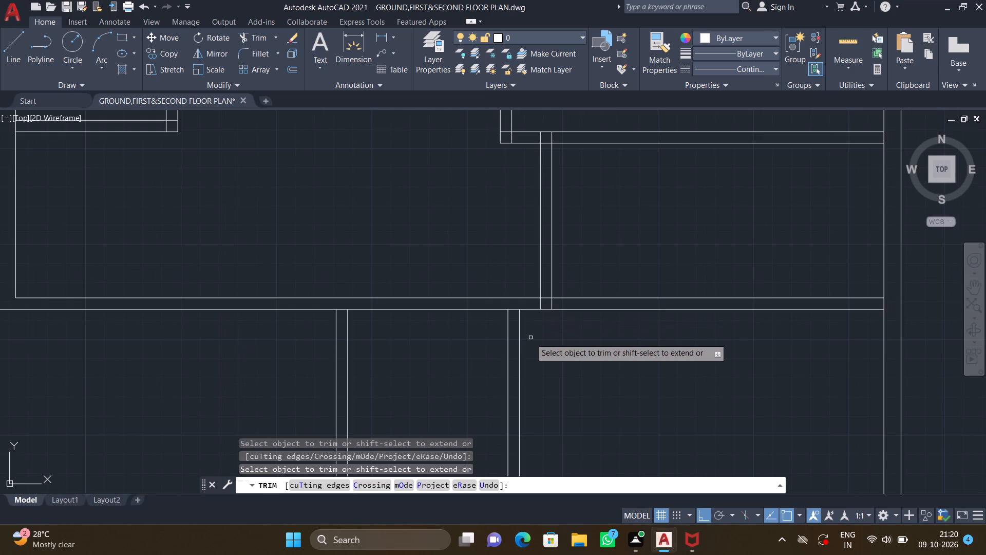
{"action": "scroll", "coordinate": [542, 299], "scroll_direction": "up", "scroll_amount": 3}
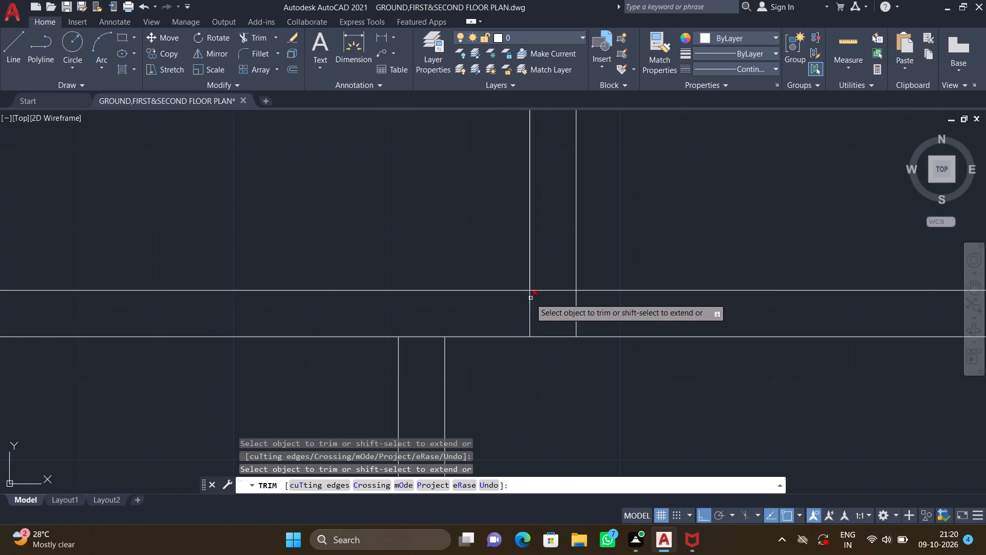
{"action": "double_click", "coordinate": [530, 298]}
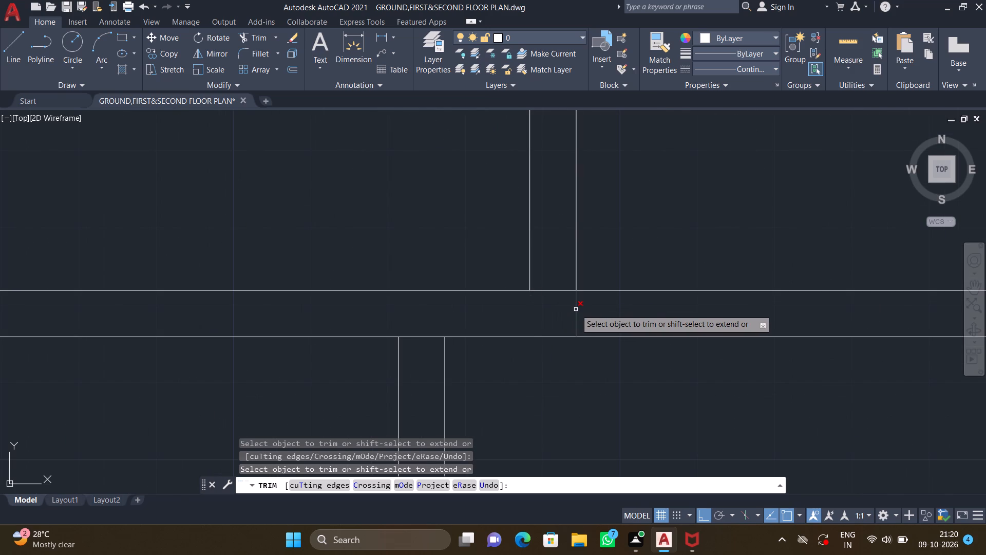
{"action": "left_click", "coordinate": [576, 309]}
Trim the overlapping inner wall lines at the southwest corner of the east room directly north of the small southeast room.
{"action": "scroll", "coordinate": [563, 315], "scroll_direction": "down", "scroll_amount": 4}
{"action": "middle_click_drag", "start_coordinate": [569, 355], "coordinate": [513, 314]}
{"action": "scroll", "coordinate": [511, 314], "scroll_direction": "down", "scroll_amount": 2}
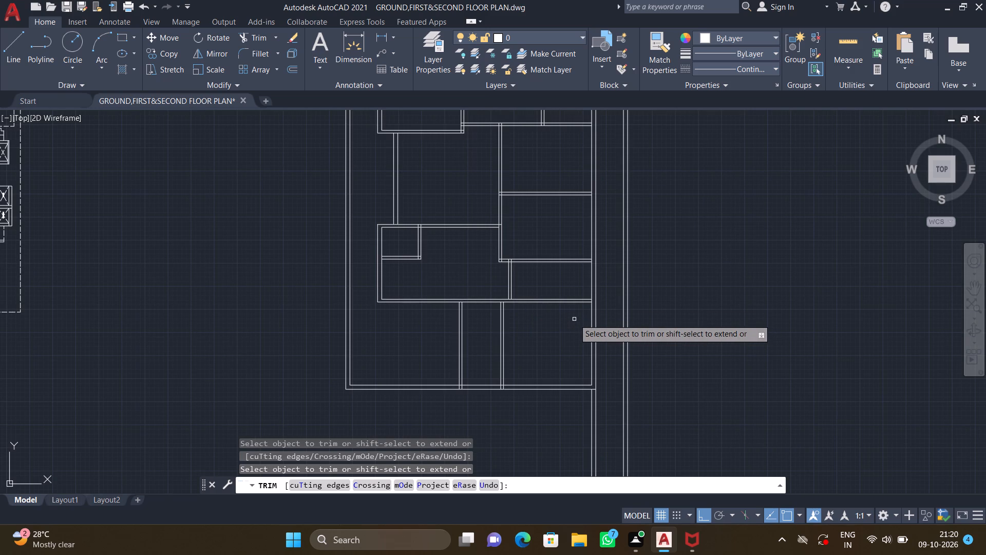
{"action": "scroll", "coordinate": [580, 320], "scroll_direction": "up", "scroll_amount": 2}
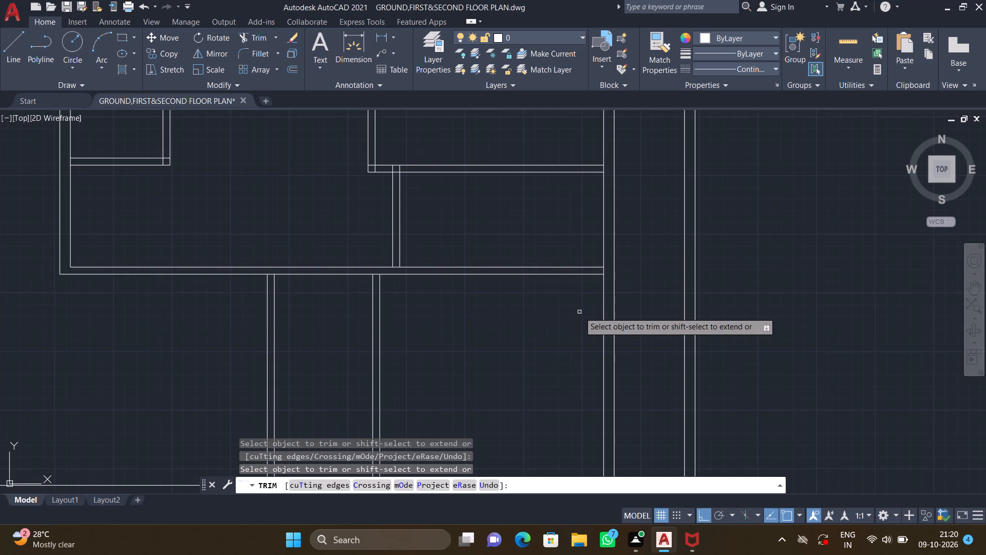
{"action": "middle_click_drag", "start_coordinate": [349, 195], "coordinate": [358, 241]}
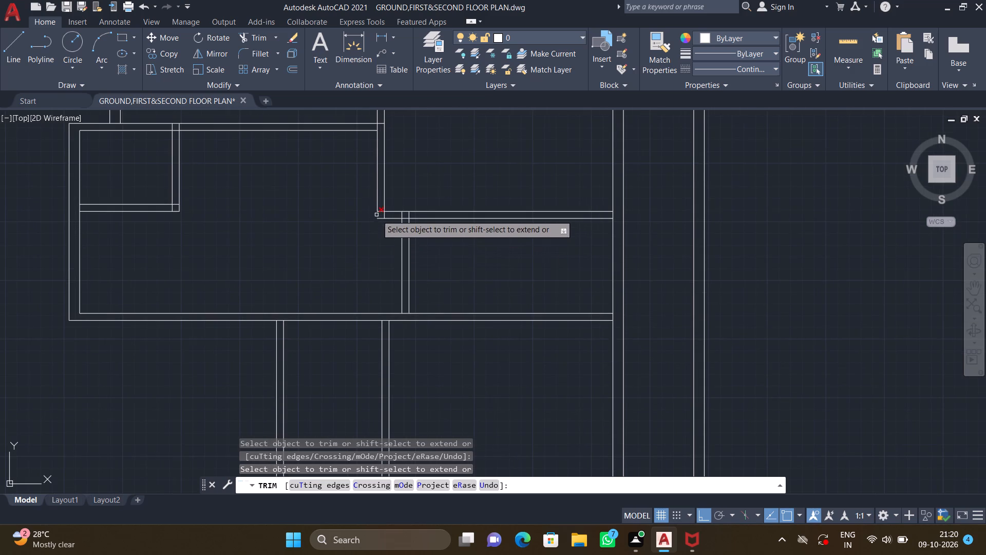
{"action": "scroll", "coordinate": [376, 215], "scroll_direction": "up", "scroll_amount": 4}
{"action": "left_click", "coordinate": [380, 205]}
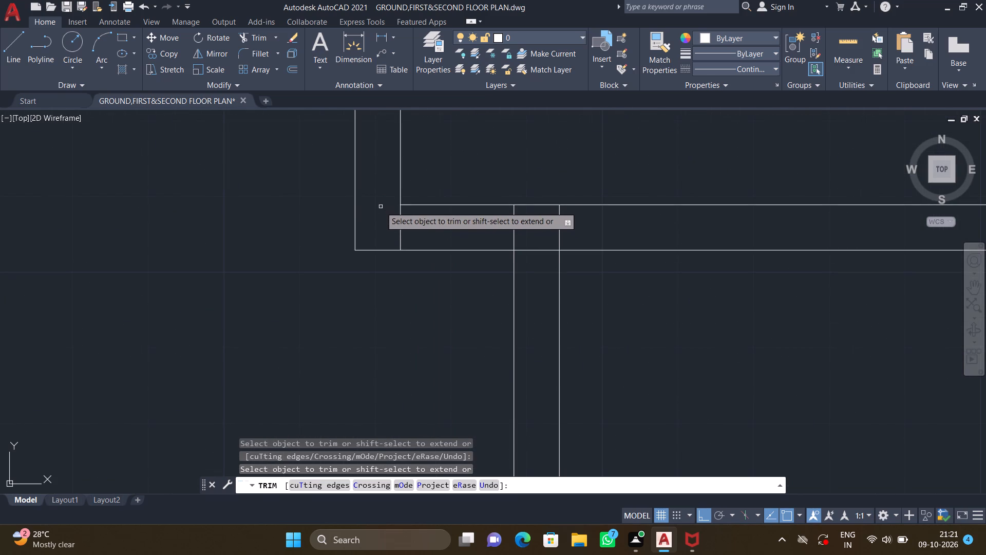
{"action": "left_click", "coordinate": [400, 225]}
Trim the small west room's east wall lines where they cross its north wall.
{"action": "scroll", "coordinate": [397, 236], "scroll_direction": "down", "scroll_amount": 2}
{"action": "scroll", "coordinate": [296, 288], "scroll_direction": "down", "scroll_amount": 2}
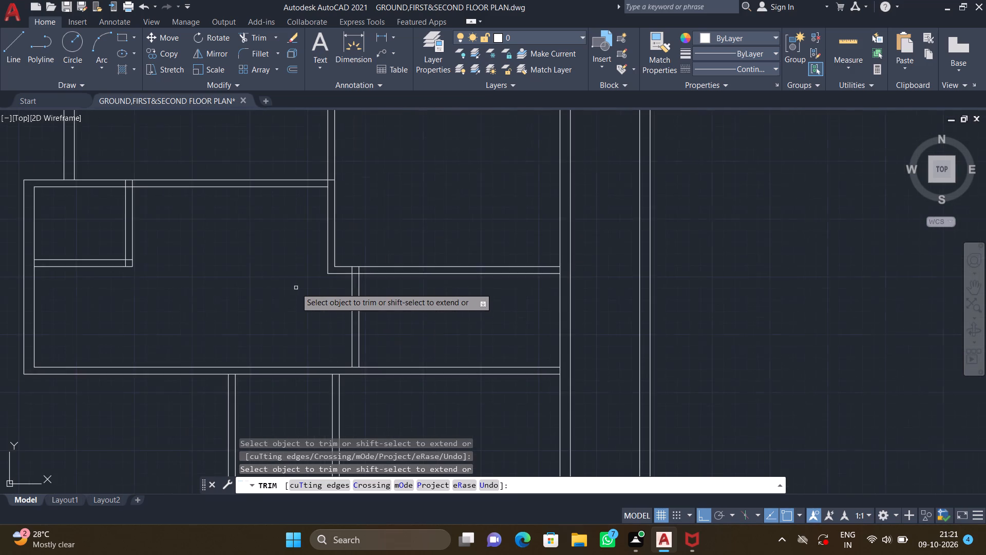
{"action": "middle_click_drag", "start_coordinate": [285, 273], "coordinate": [354, 294]}
{"action": "middle_click_drag", "start_coordinate": [235, 284], "coordinate": [368, 279]}
{"action": "scroll", "coordinate": [326, 200], "scroll_direction": "up", "scroll_amount": 1}
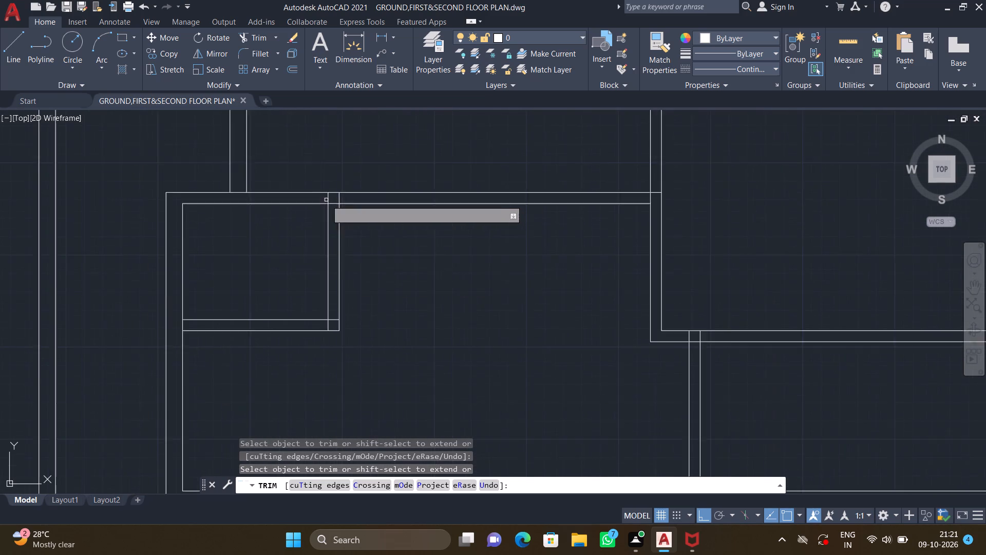
{"action": "scroll", "coordinate": [326, 200], "scroll_direction": "up", "scroll_amount": 1}
{"action": "left_click", "coordinate": [326, 200]}
{"action": "left_click", "coordinate": [348, 198]}
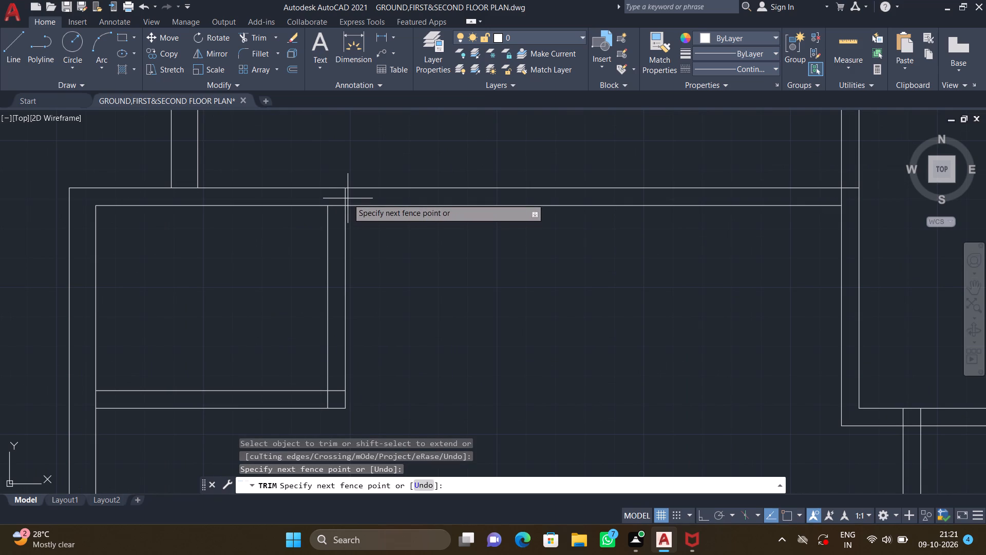
{"action": "left_click", "coordinate": [345, 197]}
Trim the overlapping inner wall lines at the small west room's southeast corner.
{"action": "scroll", "coordinate": [372, 270], "scroll_direction": "down", "scroll_amount": 2}
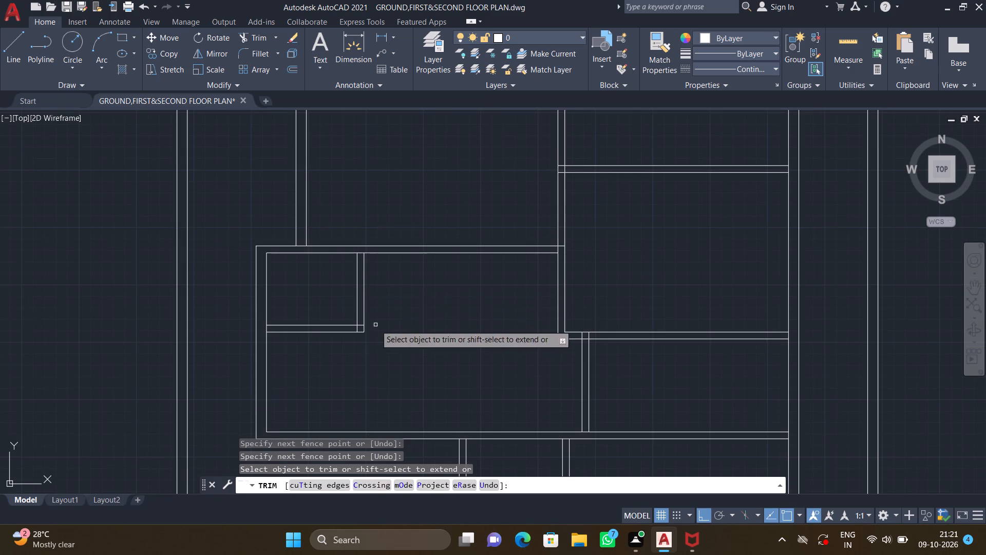
{"action": "middle_click_drag", "start_coordinate": [372, 331], "coordinate": [366, 283]}
{"action": "scroll", "coordinate": [348, 287], "scroll_direction": "up", "scroll_amount": 3}
{"action": "scroll", "coordinate": [368, 247], "scroll_direction": "up", "scroll_amount": 3}
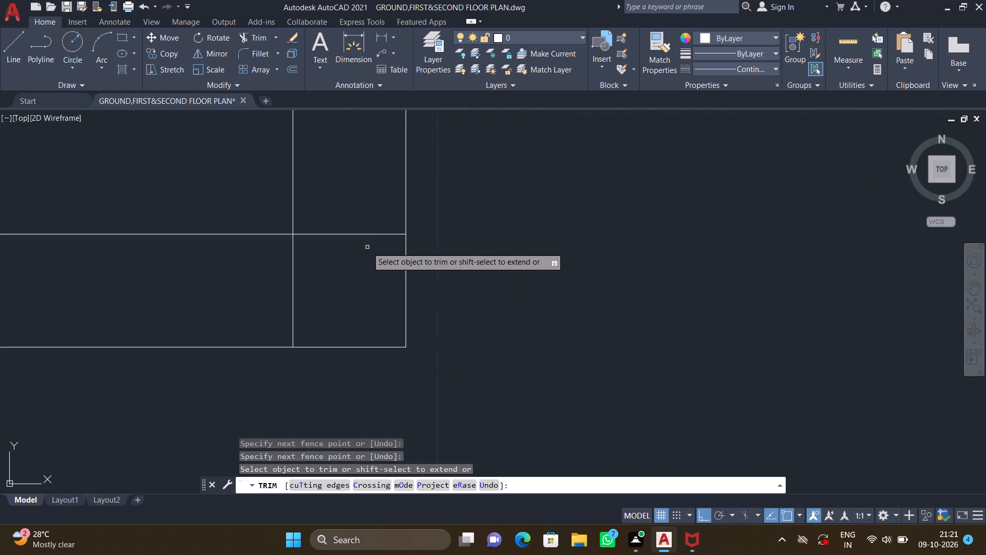
{"action": "left_click", "coordinate": [358, 234]}
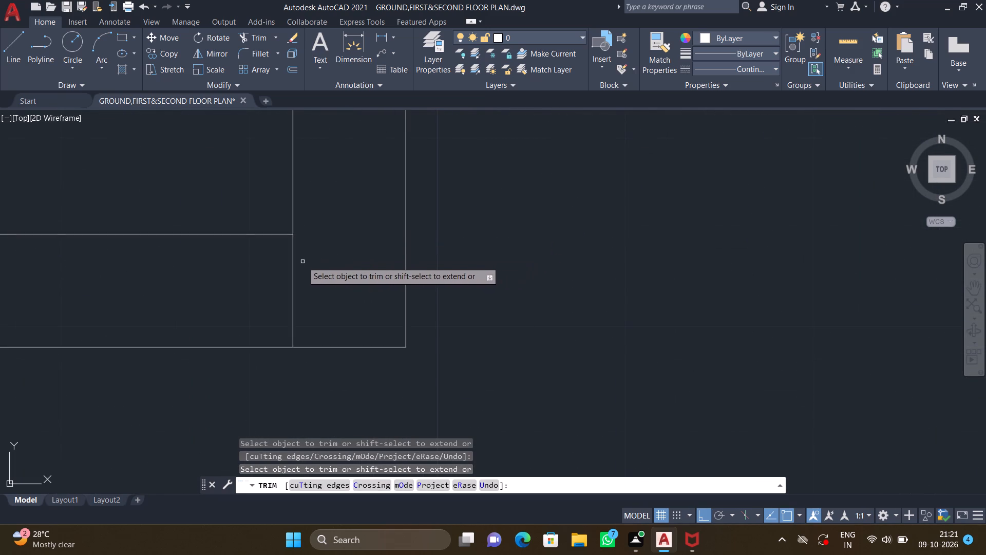
{"action": "left_click", "coordinate": [293, 256]}
Trim the overlapping inner wall lines at the northwest room's southeast corner.
{"action": "scroll", "coordinate": [356, 264], "scroll_direction": "down", "scroll_amount": 3}
{"action": "middle_click_drag", "start_coordinate": [418, 232], "coordinate": [394, 319]}
{"action": "scroll", "coordinate": [394, 322], "scroll_direction": "down", "scroll_amount": 4}
{"action": "middle_click_drag", "start_coordinate": [391, 220], "coordinate": [371, 305]}
{"action": "scroll", "coordinate": [372, 304], "scroll_direction": "down", "scroll_amount": 1}
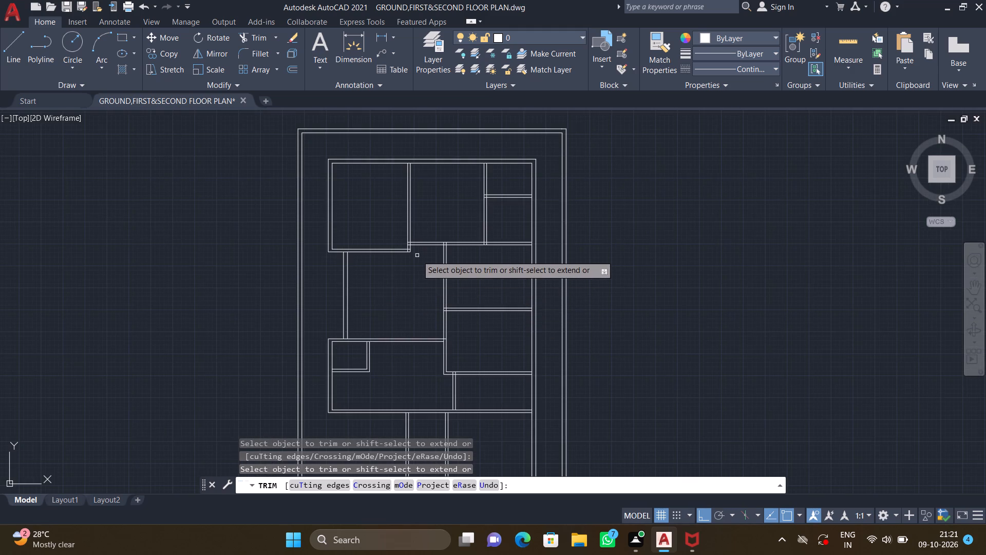
{"action": "scroll", "coordinate": [416, 254], "scroll_direction": "up", "scroll_amount": 4}
{"action": "middle_click_drag", "start_coordinate": [391, 226], "coordinate": [425, 334]}
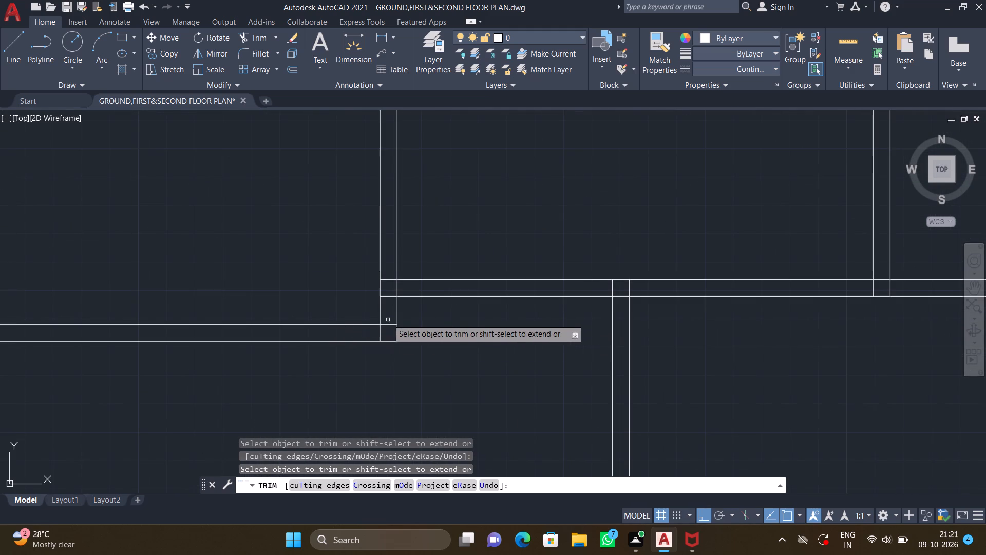
{"action": "scroll", "coordinate": [388, 319], "scroll_direction": "up", "scroll_amount": 3}
{"action": "left_click", "coordinate": [382, 342]}
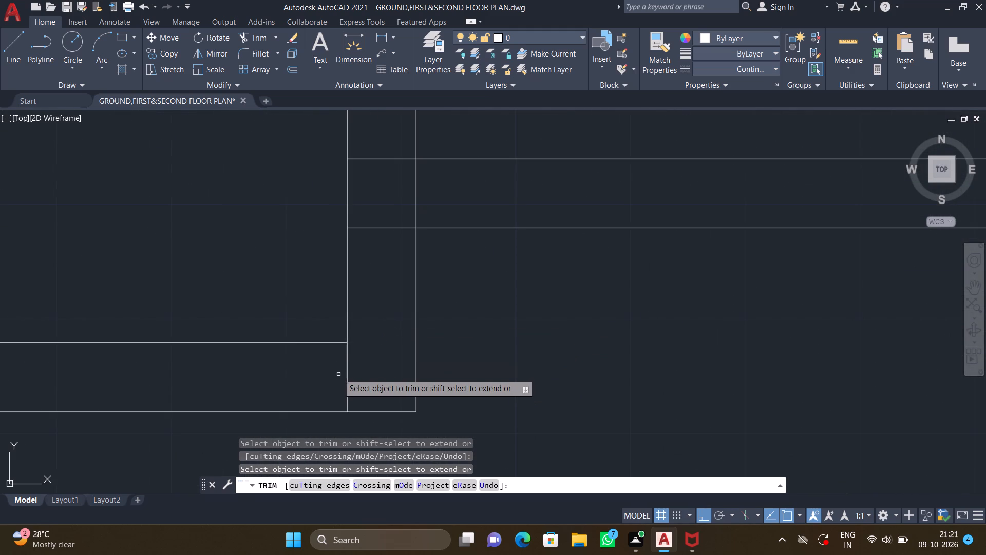
{"action": "left_click", "coordinate": [348, 373]}
Trim the north-middle room's south wall lines where they cross the northwest room's east wall.
{"action": "scroll", "coordinate": [392, 327], "scroll_direction": "down", "scroll_amount": 1}
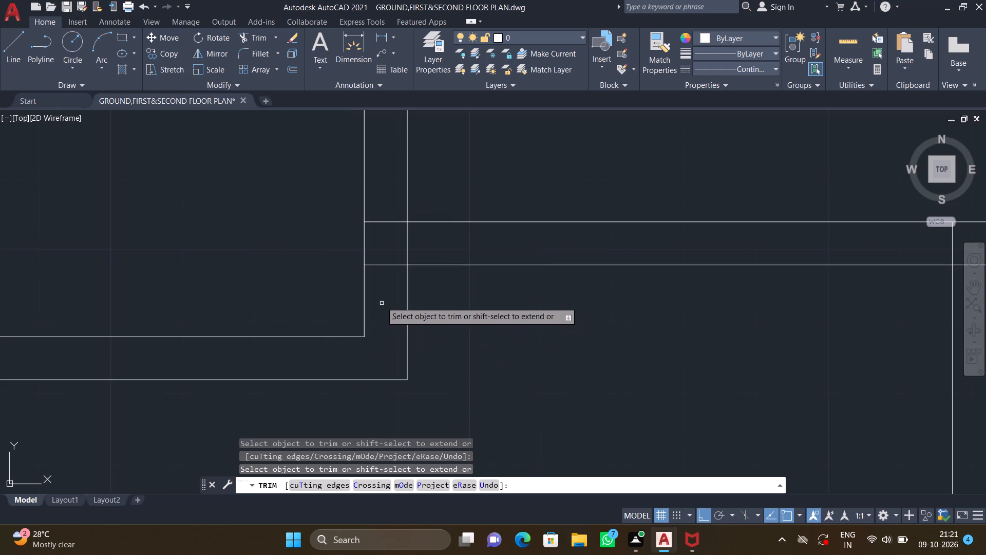
{"action": "left_click", "coordinate": [392, 221]}
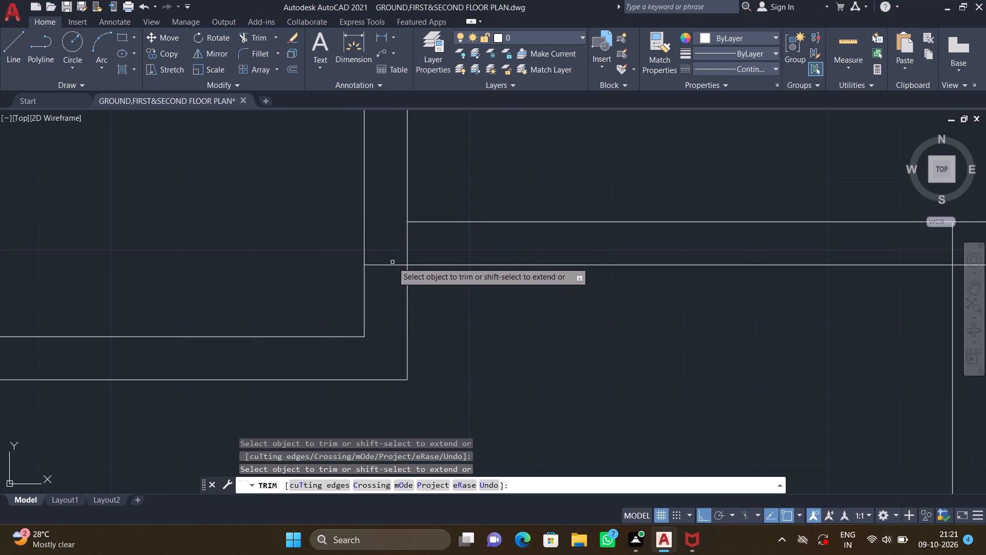
{"action": "left_click", "coordinate": [392, 265]}
Trim the north end of the central vertical wall where it crosses the north-middle room's south wall.
{"action": "scroll", "coordinate": [460, 314], "scroll_direction": "down", "scroll_amount": 5}
{"action": "scroll", "coordinate": [579, 364], "scroll_direction": "up", "scroll_amount": 1}
{"action": "middle_click_drag", "start_coordinate": [551, 356], "coordinate": [484, 319]}
{"action": "scroll", "coordinate": [433, 267], "scroll_direction": "up", "scroll_amount": 2}
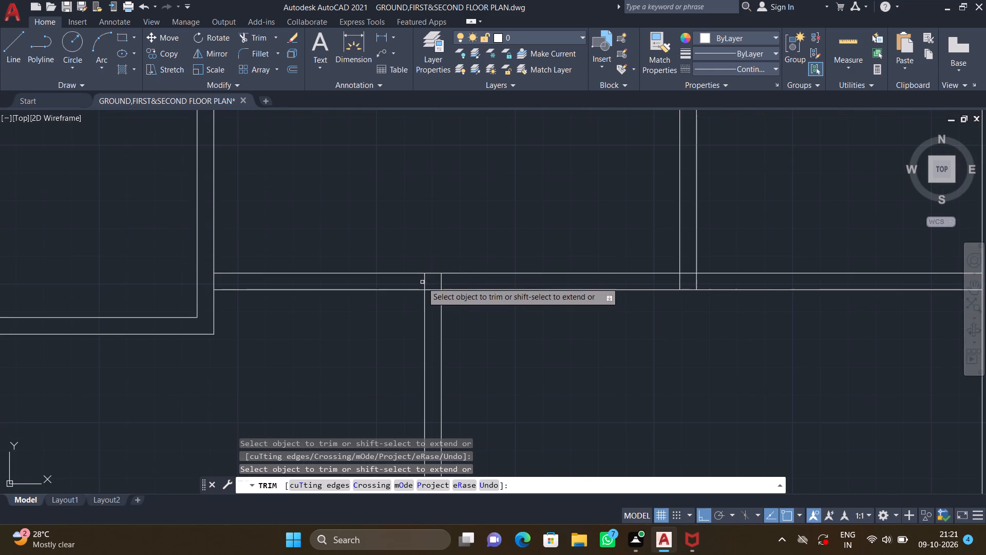
{"action": "left_click", "coordinate": [422, 282]}
{"action": "left_click", "coordinate": [441, 287]}
{"action": "left_click", "coordinate": [442, 284]}
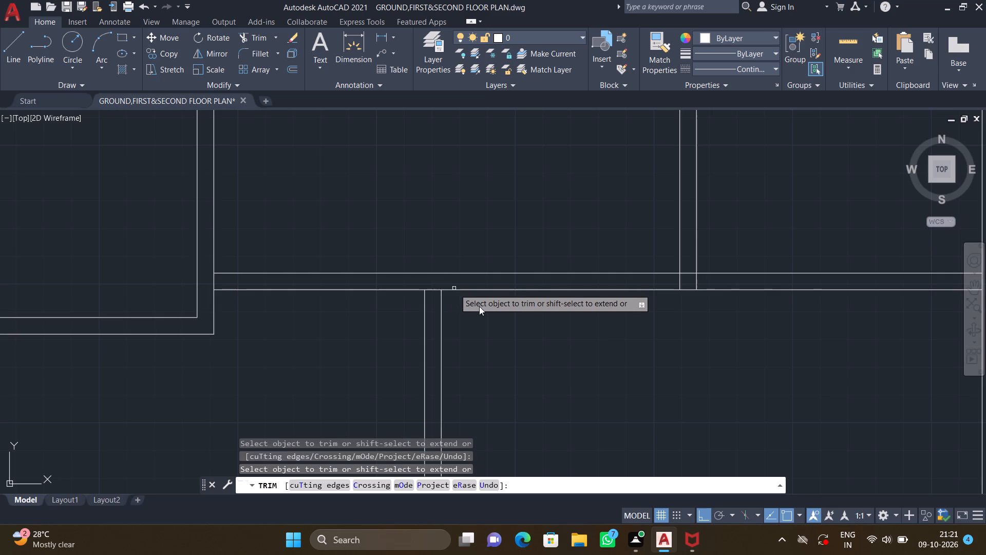
Trim the south end of the wall between the north-middle and northeast rooms where it crosses their south wall.
{"action": "scroll", "coordinate": [493, 322], "scroll_direction": "down", "scroll_amount": 2}
{"action": "middle_click_drag", "start_coordinate": [512, 341], "coordinate": [449, 313]}
{"action": "scroll", "coordinate": [516, 286], "scroll_direction": "up", "scroll_amount": 3}
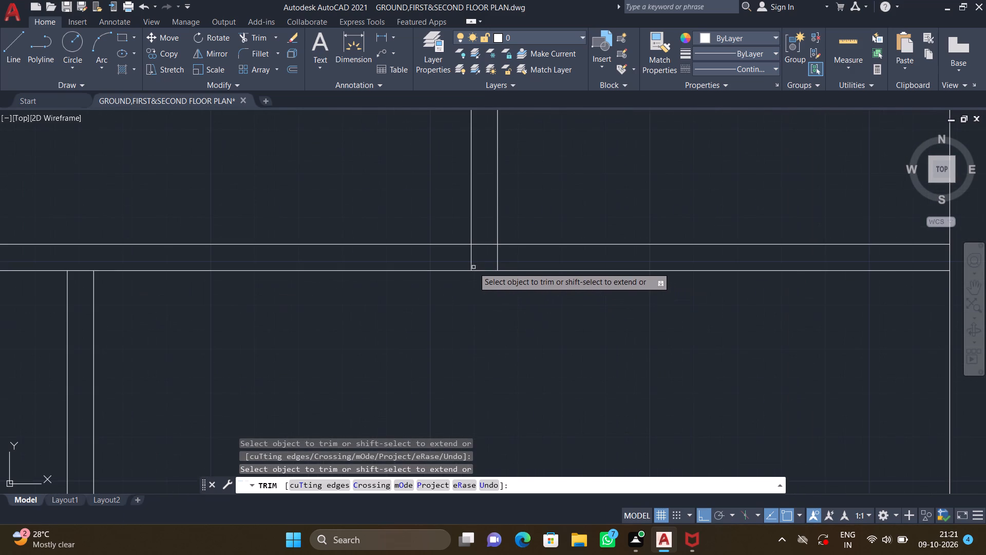
{"action": "left_click", "coordinate": [470, 262]}
{"action": "left_click", "coordinate": [498, 256]}
Trim the west end of the horizontal wall dividing the two small northeast rooms where it crosses their west wall.
{"action": "scroll", "coordinate": [496, 254], "scroll_direction": "down", "scroll_amount": 1}
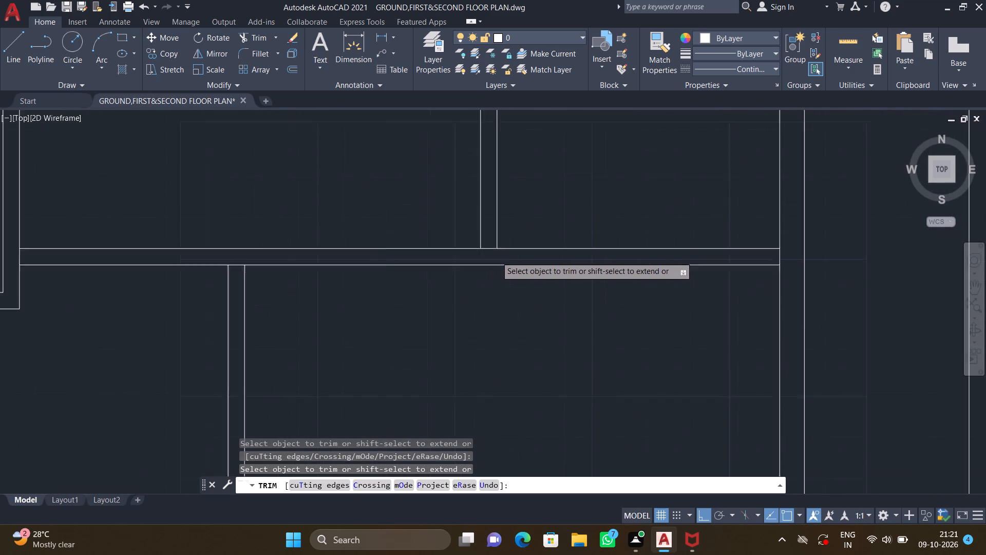
{"action": "scroll", "coordinate": [497, 250], "scroll_direction": "down", "scroll_amount": 2}
{"action": "middle_click_drag", "start_coordinate": [526, 195], "coordinate": [502, 275]}
{"action": "scroll", "coordinate": [480, 212], "scroll_direction": "up", "scroll_amount": 3}
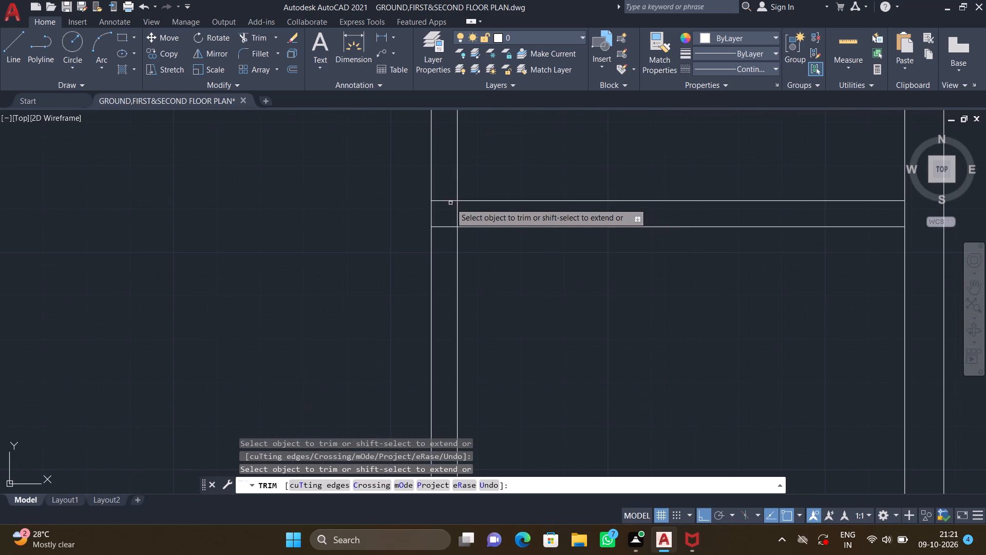
{"action": "left_click", "coordinate": [450, 202]}
{"action": "left_click", "coordinate": [454, 226]}
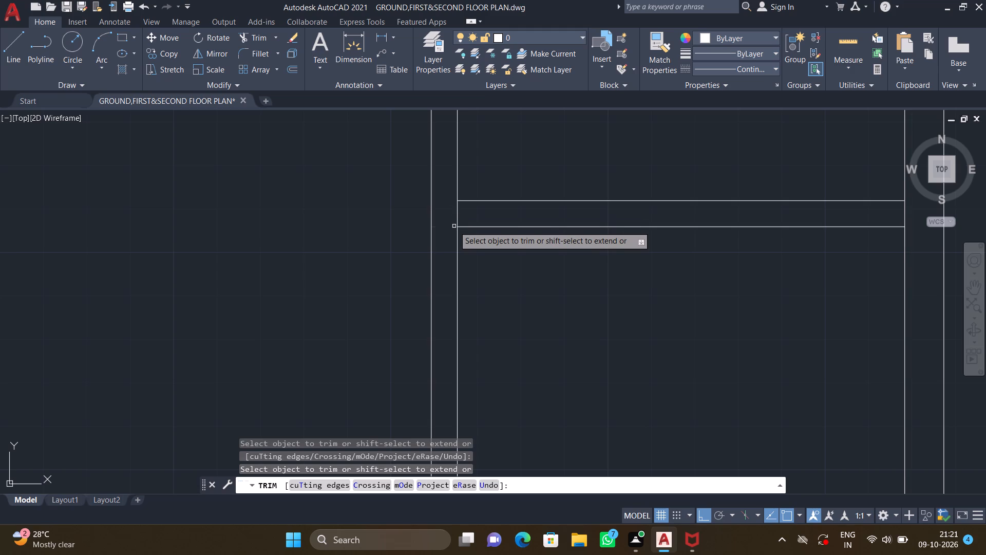
Trim the west end of the horizontal wall dividing the two middle east rooms where it crosses the central vertical wall.
{"action": "scroll", "coordinate": [524, 290], "scroll_direction": "down", "scroll_amount": 2}
{"action": "middle_click_drag", "start_coordinate": [524, 324], "coordinate": [496, 283]}
{"action": "scroll", "coordinate": [496, 283], "scroll_direction": "down", "scroll_amount": 3}
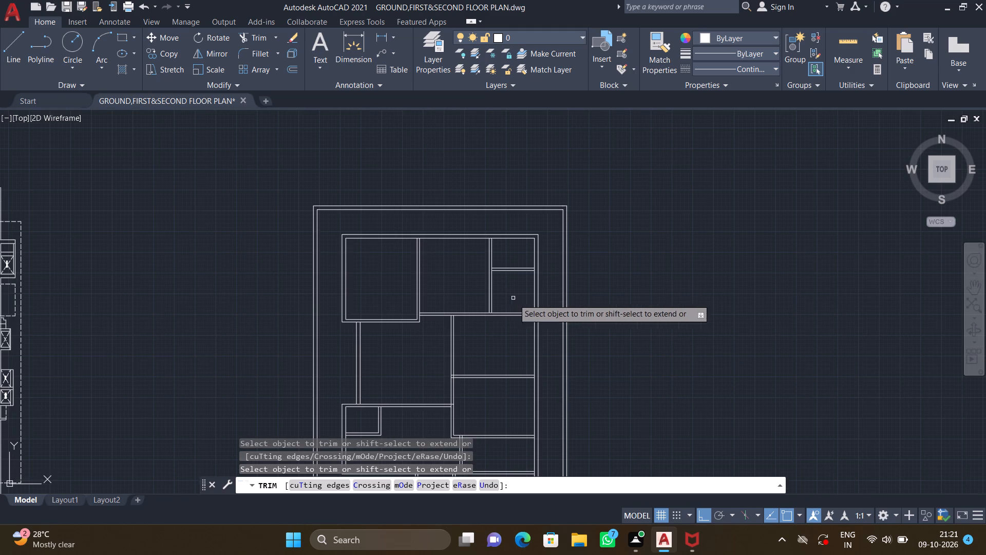
{"action": "middle_click_drag", "start_coordinate": [485, 360], "coordinate": [484, 318]}
{"action": "middle_click_drag", "start_coordinate": [475, 366], "coordinate": [462, 316]}
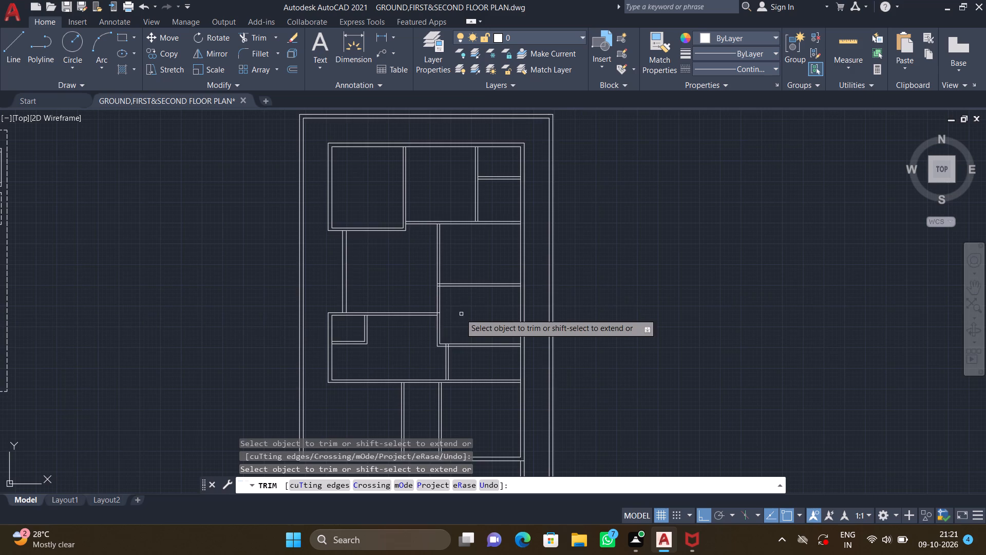
{"action": "scroll", "coordinate": [435, 286], "scroll_direction": "up", "scroll_amount": 5}
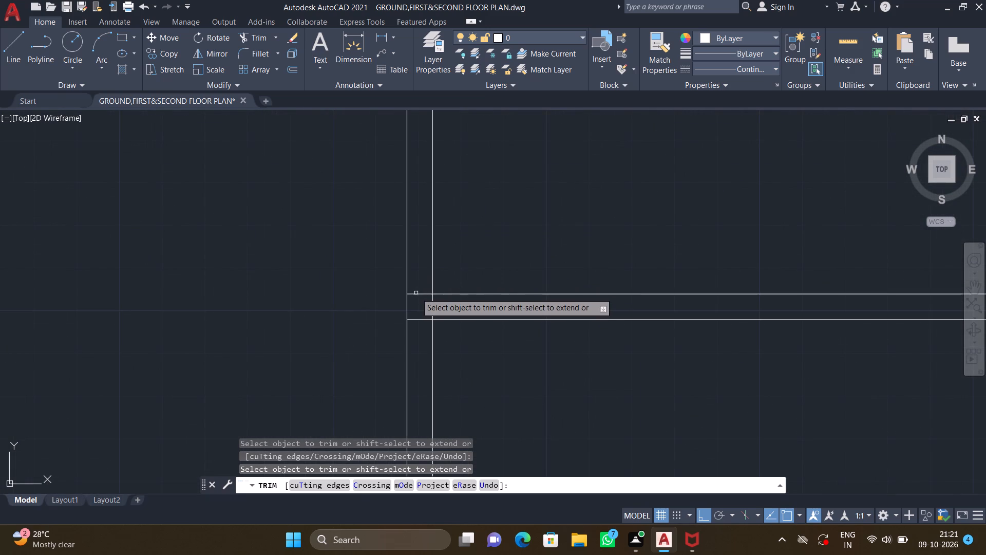
{"action": "left_click", "coordinate": [416, 292]}
{"action": "left_click", "coordinate": [418, 327]}
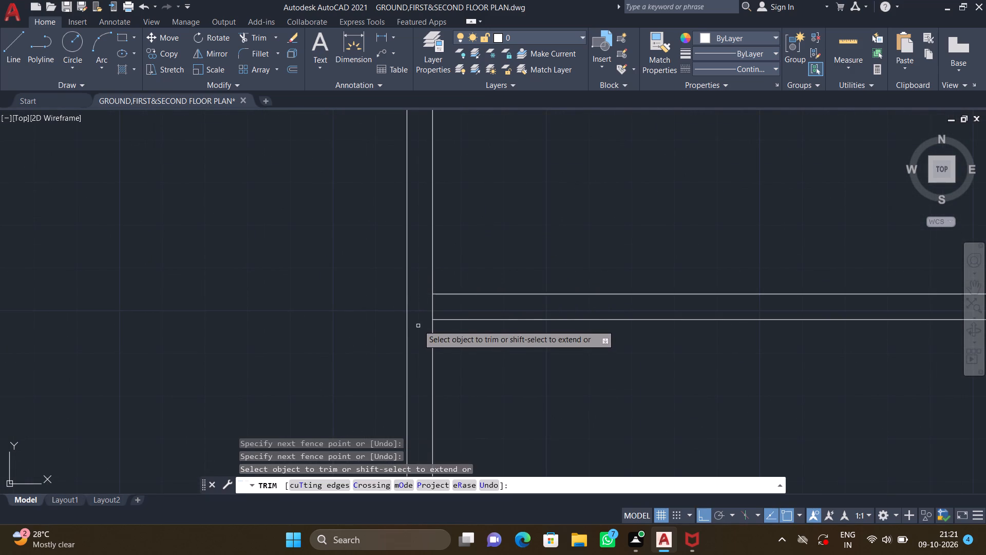
Trim the north end of the short vertical wall below the middle east rooms where it crosses their south wall.
{"action": "scroll", "coordinate": [451, 338], "scroll_direction": "down", "scroll_amount": 2}
{"action": "middle_click_drag", "start_coordinate": [460, 348], "coordinate": [457, 338]}
{"action": "scroll", "coordinate": [458, 338], "scroll_direction": "down", "scroll_amount": 3}
{"action": "middle_click_drag", "start_coordinate": [471, 387], "coordinate": [459, 335]}
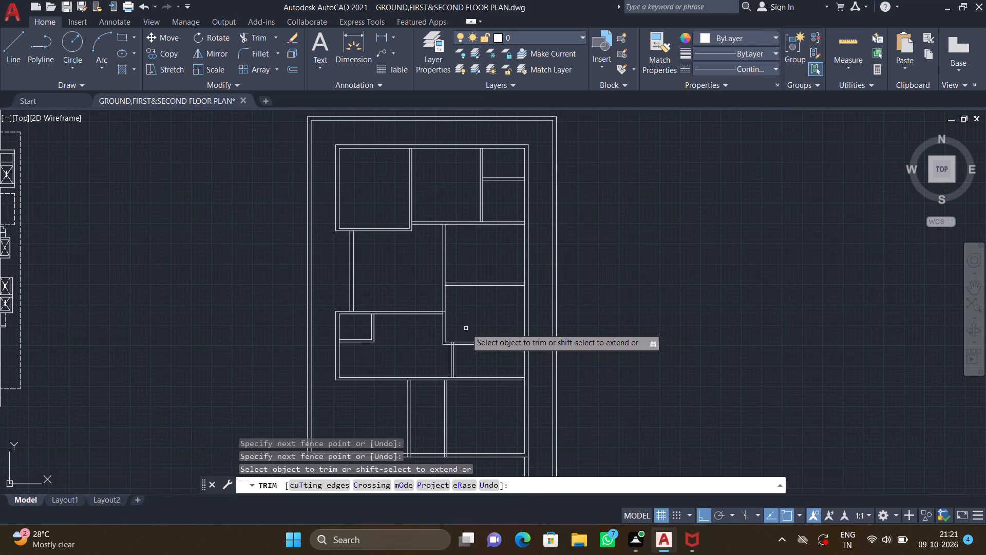
{"action": "scroll", "coordinate": [465, 327], "scroll_direction": "down", "scroll_amount": 1}
{"action": "middle_click_drag", "start_coordinate": [464, 325], "coordinate": [454, 280]}
{"action": "scroll", "coordinate": [449, 310], "scroll_direction": "up", "scroll_amount": 3}
{"action": "scroll", "coordinate": [440, 240], "scroll_direction": "up", "scroll_amount": 3}
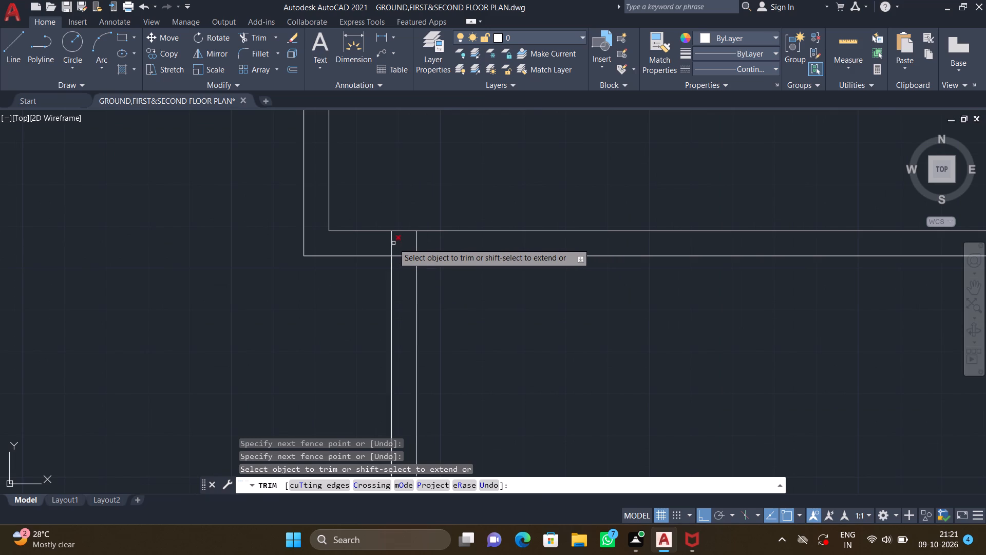
{"action": "left_click", "coordinate": [393, 243]}
{"action": "left_click", "coordinate": [416, 247]}
Inspect the wall junctions from the north rooms down to the south rooms for remaining overlaps.
{"action": "scroll", "coordinate": [493, 343], "scroll_direction": "down", "scroll_amount": 3}
{"action": "middle_click_drag", "start_coordinate": [504, 373], "coordinate": [495, 340]}
{"action": "scroll", "coordinate": [495, 339], "scroll_direction": "down", "scroll_amount": 2}
{"action": "middle_click_drag", "start_coordinate": [499, 368], "coordinate": [490, 334]}
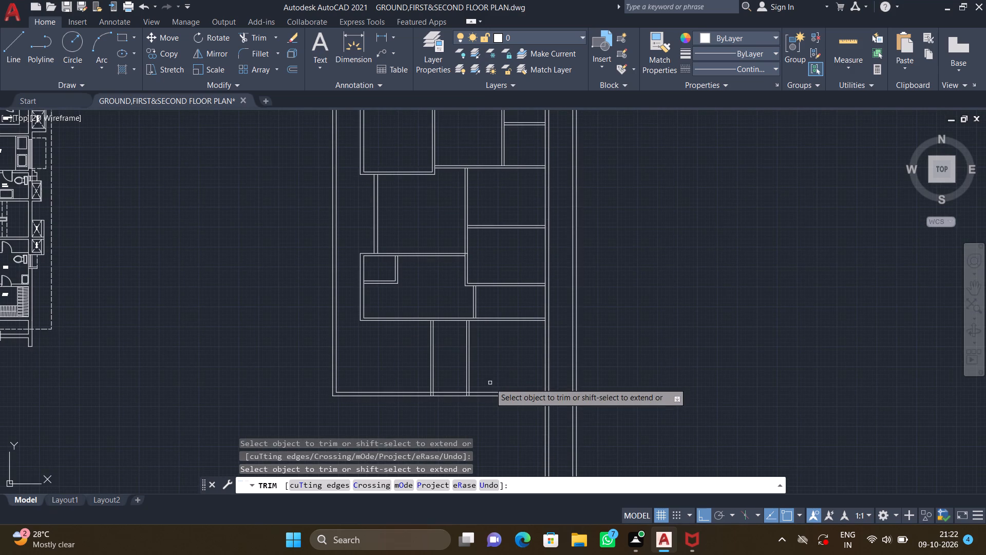
{"action": "middle_click_drag", "start_coordinate": [451, 287], "coordinate": [450, 325]}
{"action": "middle_click_drag", "start_coordinate": [483, 238], "coordinate": [474, 249]}
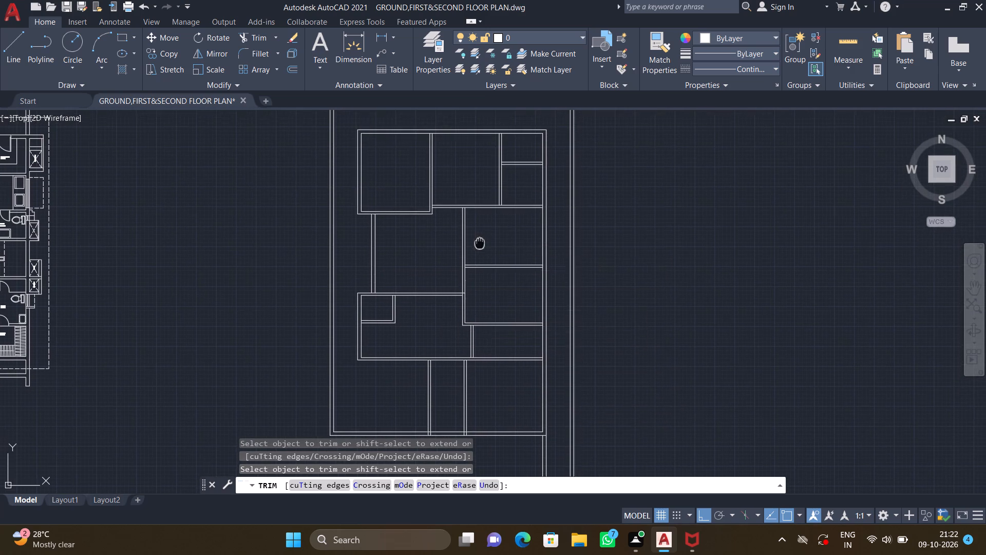
{"action": "middle_click_drag", "start_coordinate": [474, 249], "coordinate": [461, 279]}
{"action": "scroll", "coordinate": [535, 162], "scroll_direction": "up", "scroll_amount": 1}
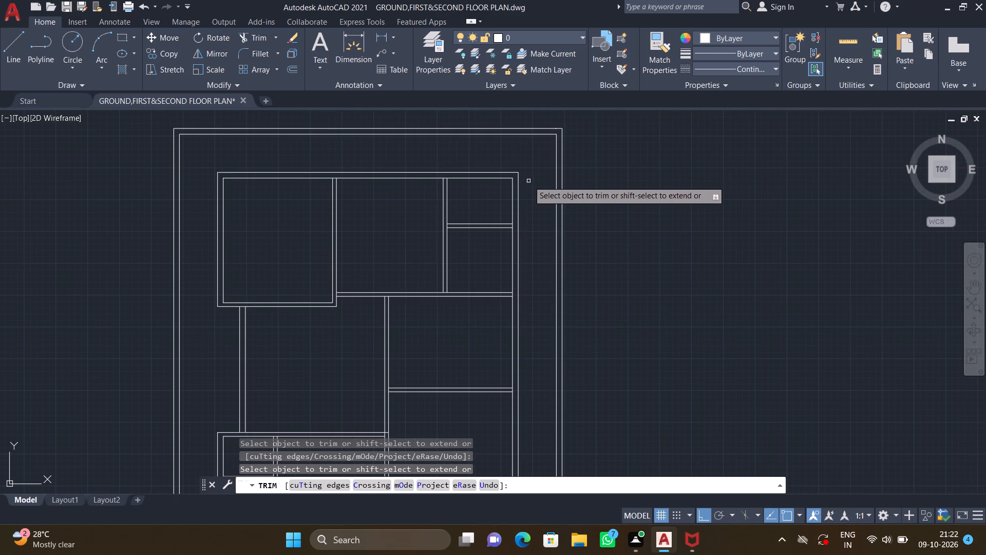
{"action": "middle_click_drag", "start_coordinate": [534, 182], "coordinate": [563, 192]}
{"action": "middle_click_drag", "start_coordinate": [369, 324], "coordinate": [381, 297]}
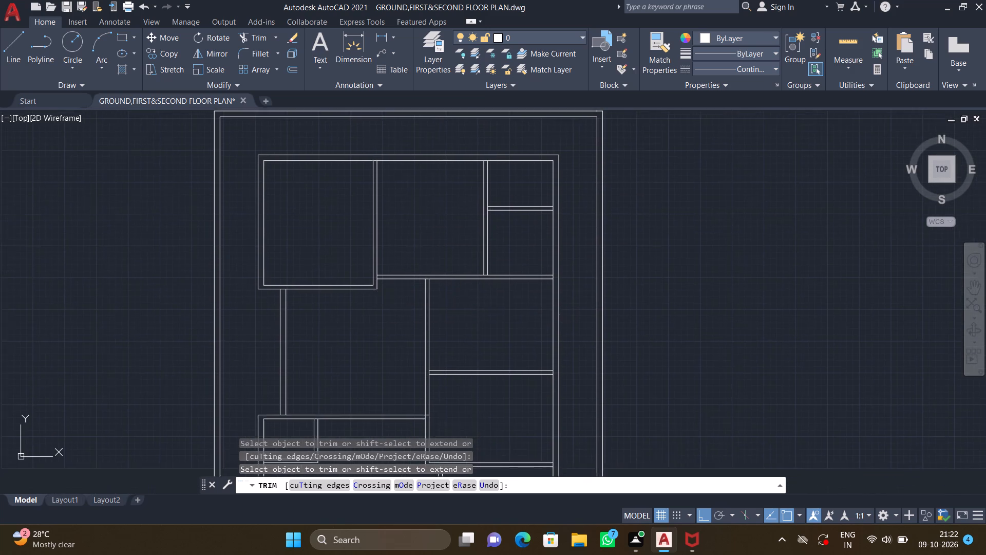
{"action": "scroll", "coordinate": [388, 297], "scroll_direction": "down", "scroll_amount": 1}
{"action": "middle_click_drag", "start_coordinate": [362, 321], "coordinate": [371, 290]}
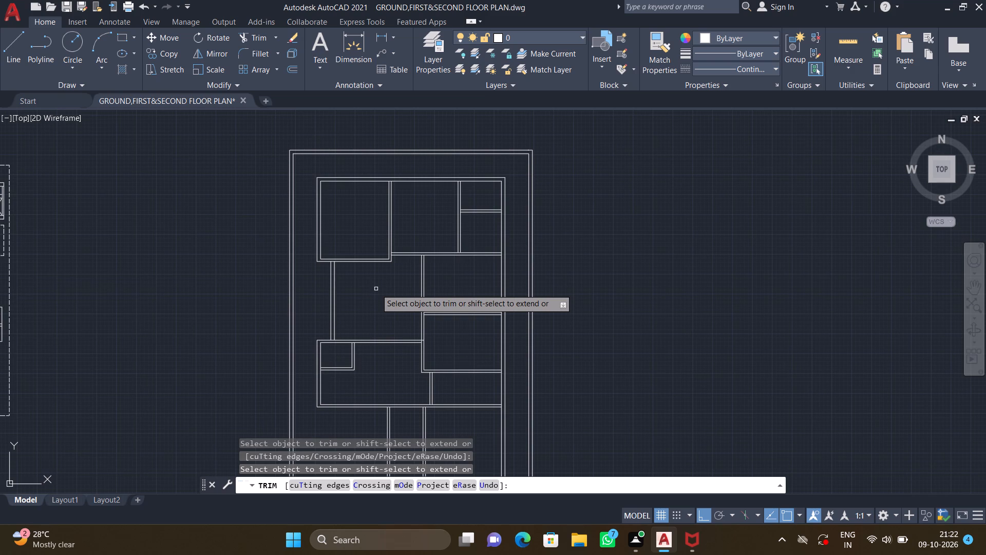
{"action": "middle_click_drag", "start_coordinate": [371, 323], "coordinate": [371, 314]}
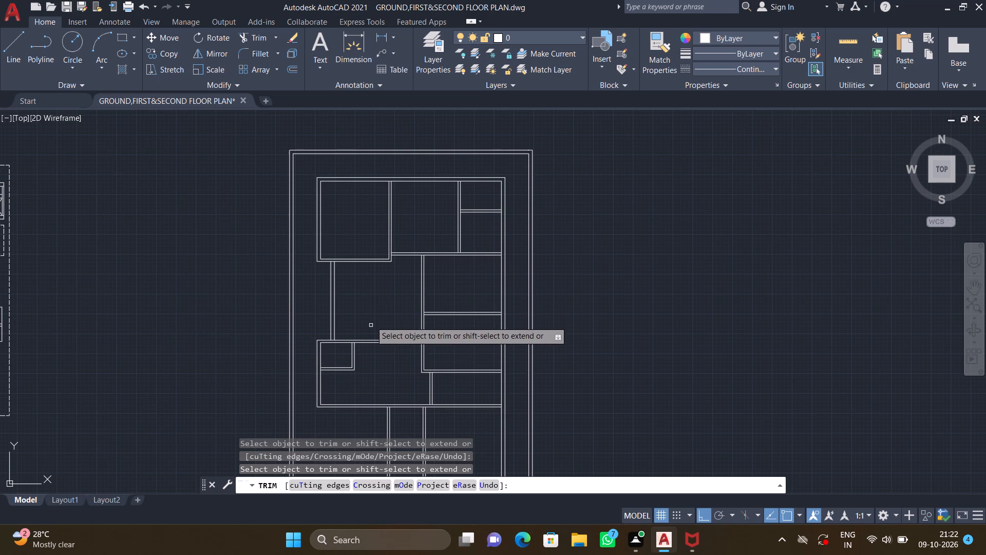
{"action": "middle_click_drag", "start_coordinate": [371, 314], "coordinate": [370, 296]}
{"action": "scroll", "coordinate": [370, 294], "scroll_direction": "down", "scroll_amount": 1}
{"action": "middle_click_drag", "start_coordinate": [364, 330], "coordinate": [366, 309]}
{"action": "scroll", "coordinate": [346, 341], "scroll_direction": "up", "scroll_amount": 2}
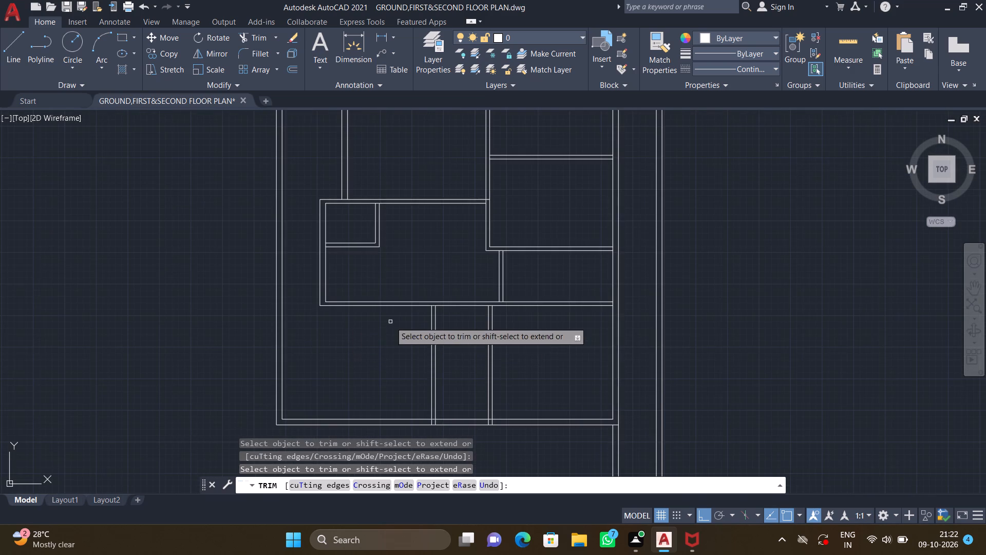
{"action": "middle_click_drag", "start_coordinate": [429, 335], "coordinate": [368, 329]}
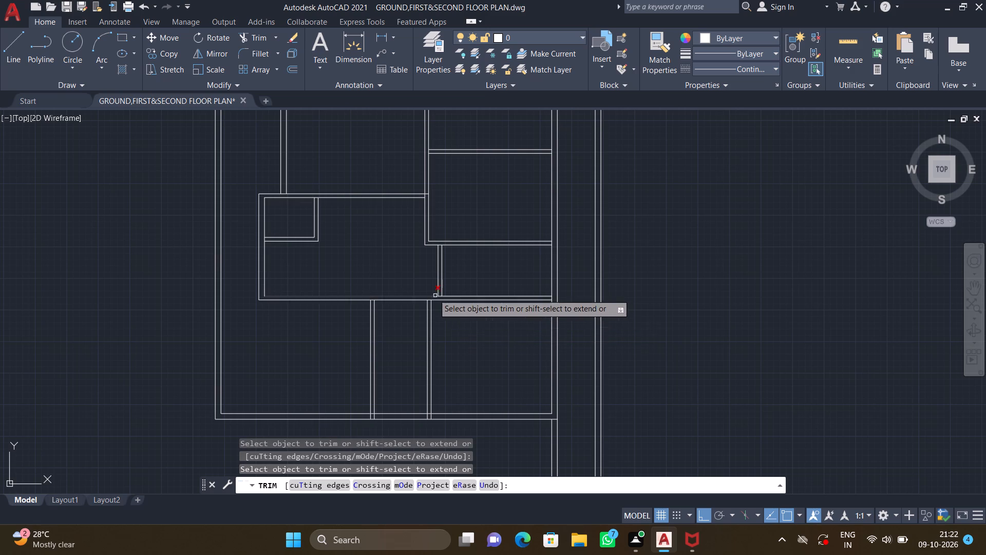
{"action": "scroll", "coordinate": [440, 253], "scroll_direction": "up", "scroll_amount": 2}
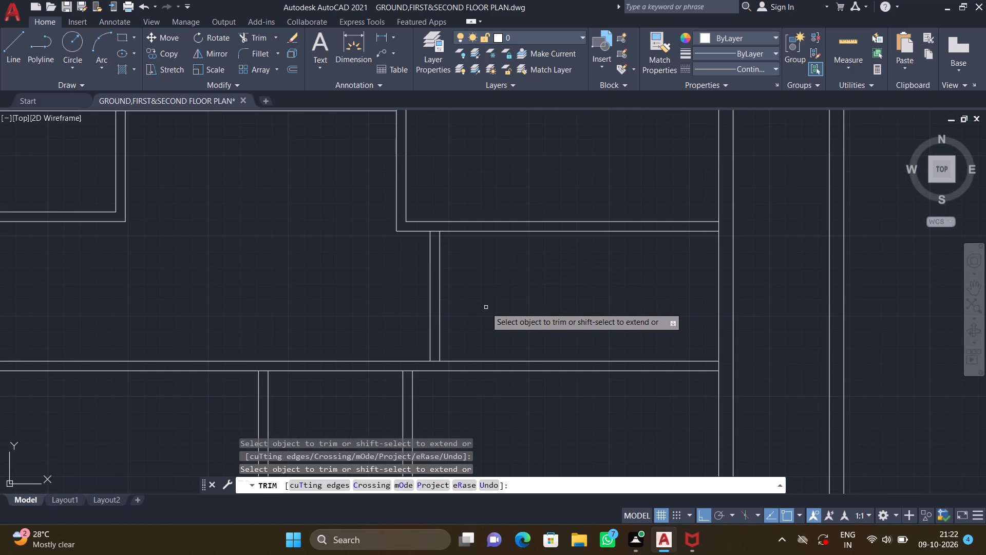
{"action": "scroll", "coordinate": [494, 281], "scroll_direction": "down", "scroll_amount": 2}
{"action": "middle_click_drag", "start_coordinate": [515, 339], "coordinate": [500, 315]}
{"action": "scroll", "coordinate": [504, 321], "scroll_direction": "down", "scroll_amount": 1}
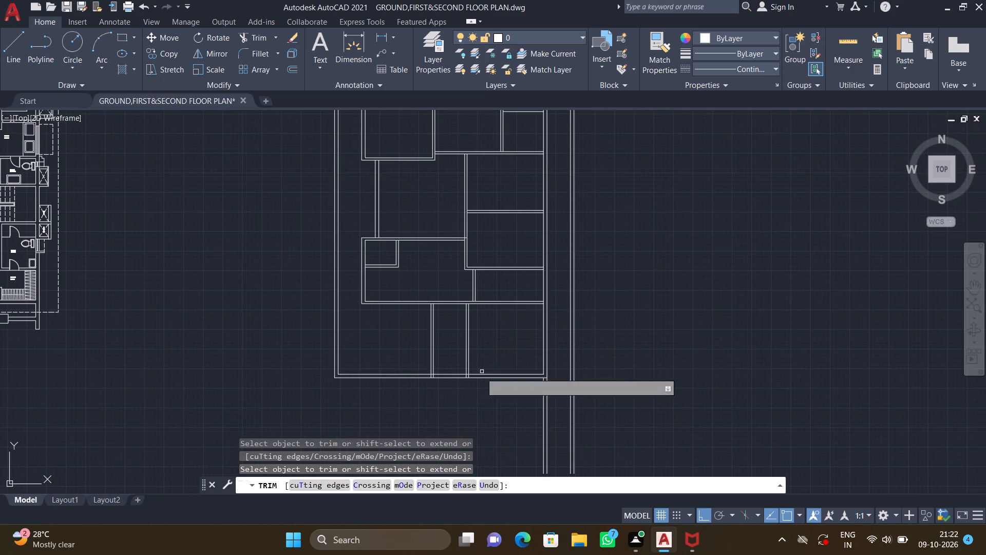
Trim the south end of the western of the two southern partition walls where it crosses the plan's south wall.
{"action": "scroll", "coordinate": [439, 384], "scroll_direction": "up", "scroll_amount": 3}
{"action": "scroll", "coordinate": [408, 350], "scroll_direction": "up", "scroll_amount": 2}
{"action": "left_click", "coordinate": [403, 349]}
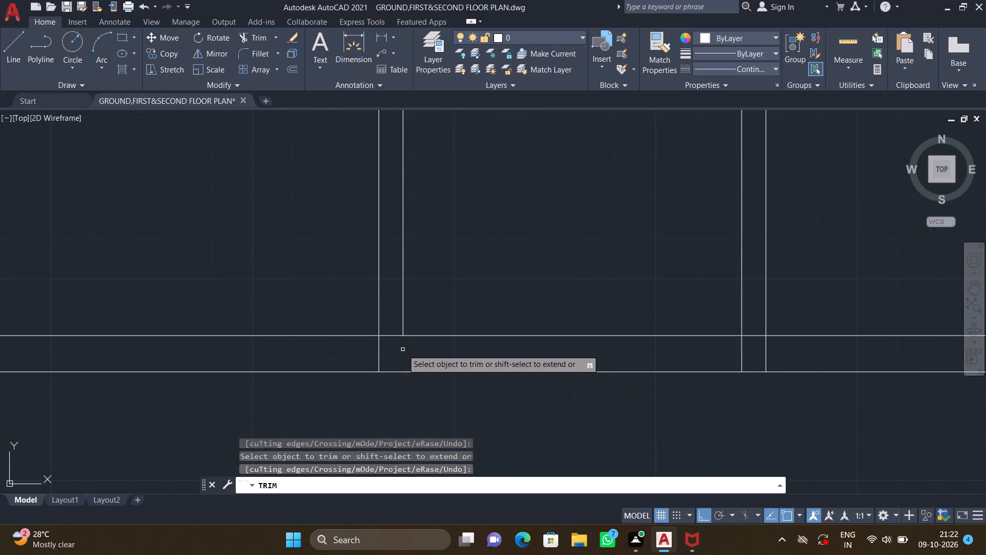
{"action": "left_click", "coordinate": [378, 346]}
Trim the south end of the eastern of the two southern partition walls where it crosses the plan's south wall.
{"action": "scroll", "coordinate": [456, 358], "scroll_direction": "down", "scroll_amount": 1}
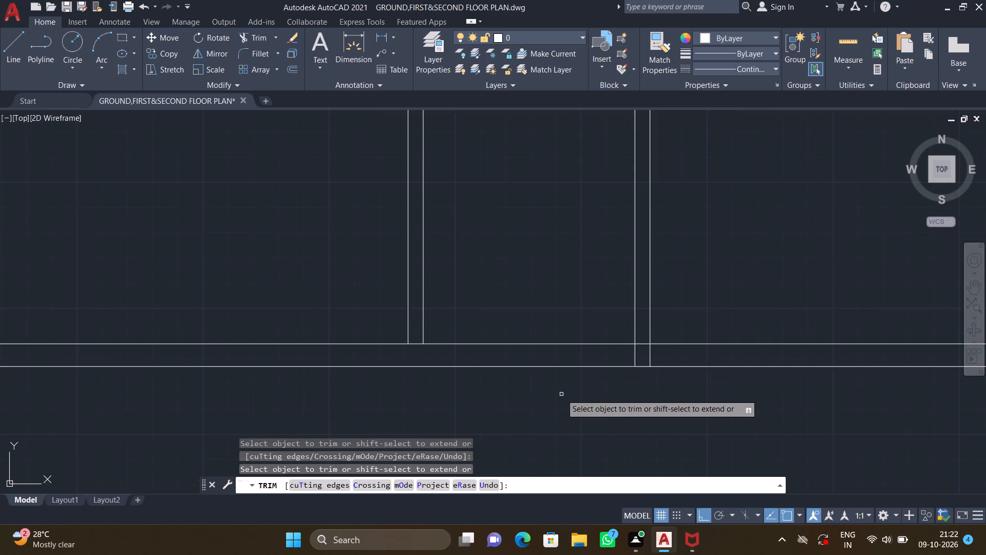
{"action": "middle_click_drag", "start_coordinate": [541, 386], "coordinate": [465, 359]}
{"action": "middle_click_drag", "start_coordinate": [551, 325], "coordinate": [458, 316]}
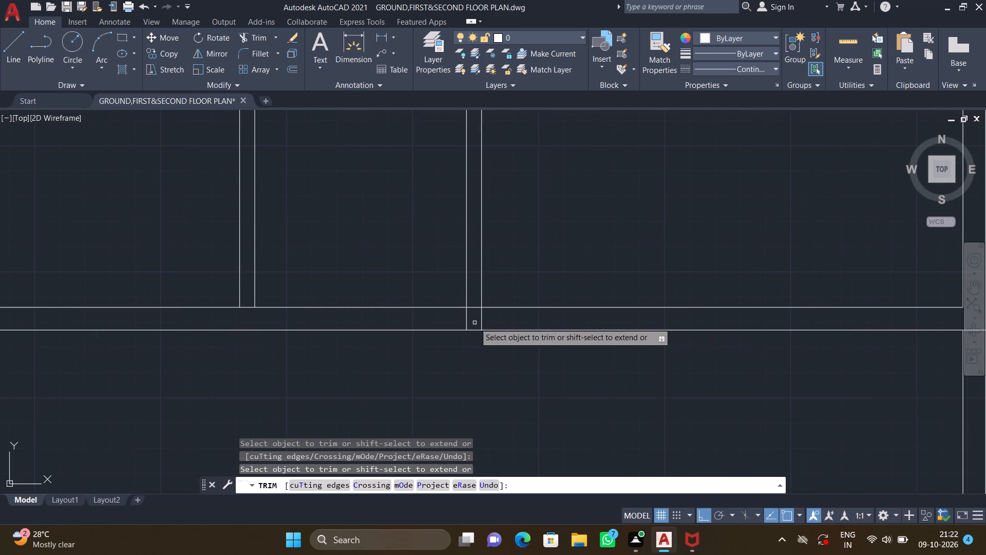
{"action": "scroll", "coordinate": [469, 320], "scroll_direction": "up", "scroll_amount": 2}
{"action": "left_click", "coordinate": [456, 311]}
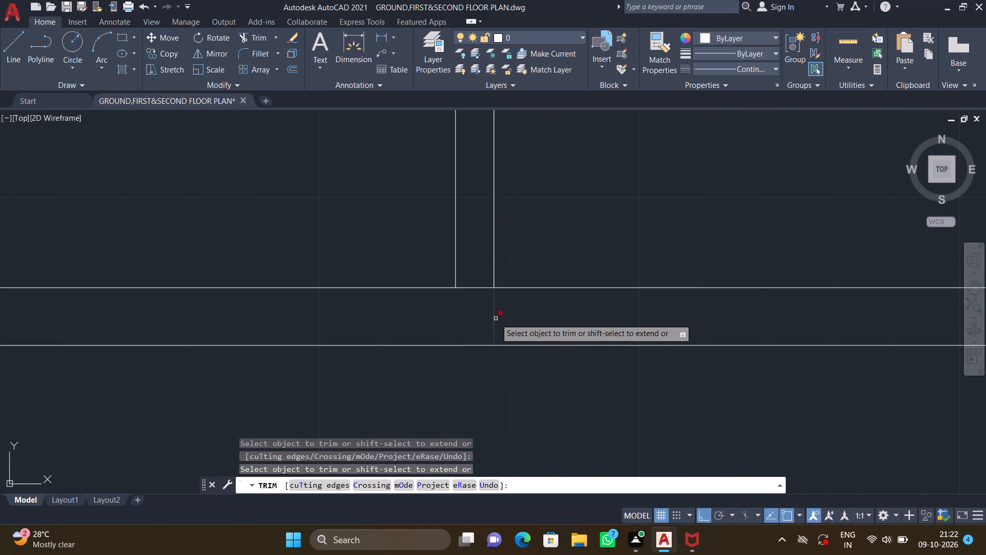
{"action": "double_click", "coordinate": [496, 319]}
Inspect the southeast corner and the rest of the new plan for untrimmed wall lines.
{"action": "scroll", "coordinate": [520, 325], "scroll_direction": "down", "scroll_amount": 3}
{"action": "middle_click_drag", "start_coordinate": [526, 367], "coordinate": [497, 354]}
{"action": "scroll", "coordinate": [498, 354], "scroll_direction": "down", "scroll_amount": 2}
{"action": "middle_click_drag", "start_coordinate": [548, 363], "coordinate": [482, 326]}
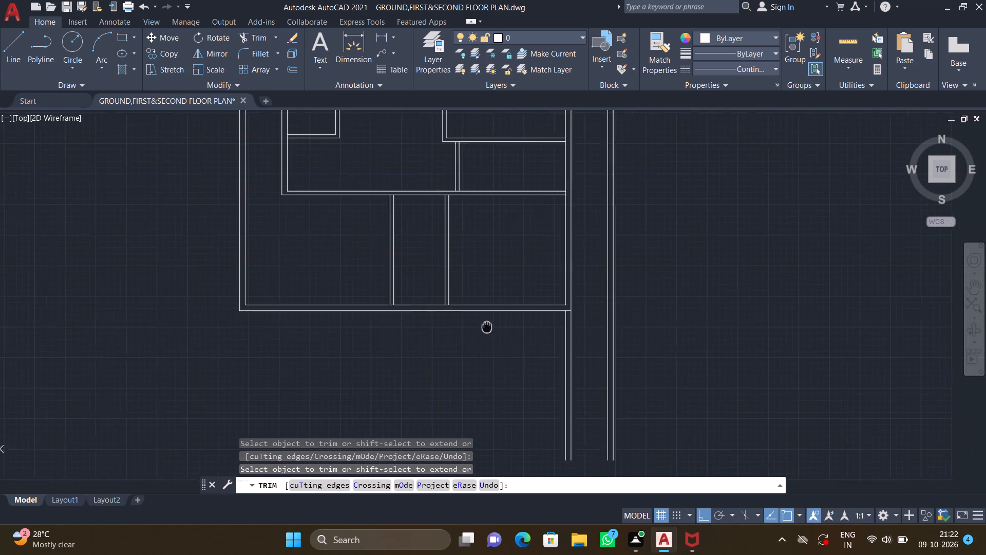
{"action": "middle_click_drag", "start_coordinate": [482, 326], "coordinate": [481, 326]}
{"action": "scroll", "coordinate": [556, 293], "scroll_direction": "up", "scroll_amount": 2}
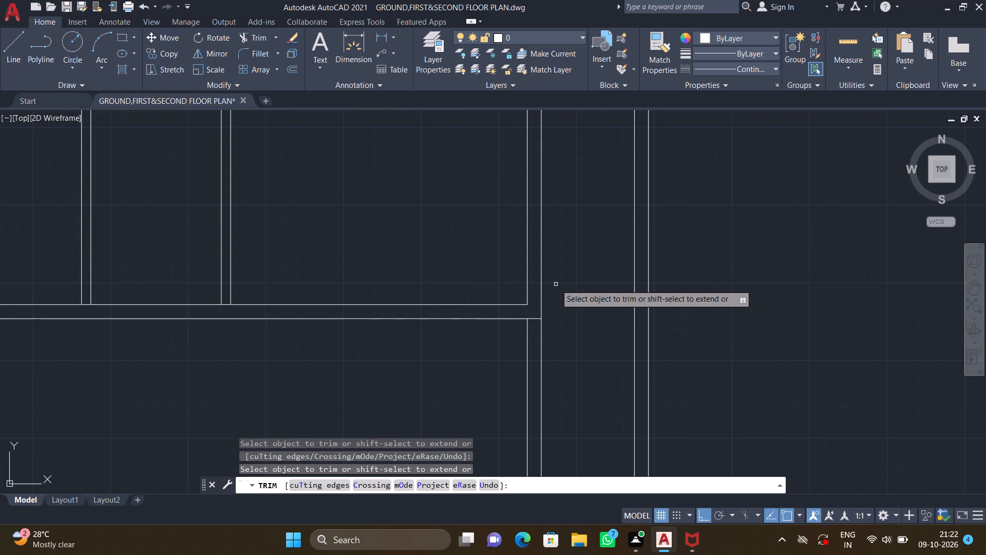
{"action": "scroll", "coordinate": [460, 347], "scroll_direction": "down", "scroll_amount": 2}
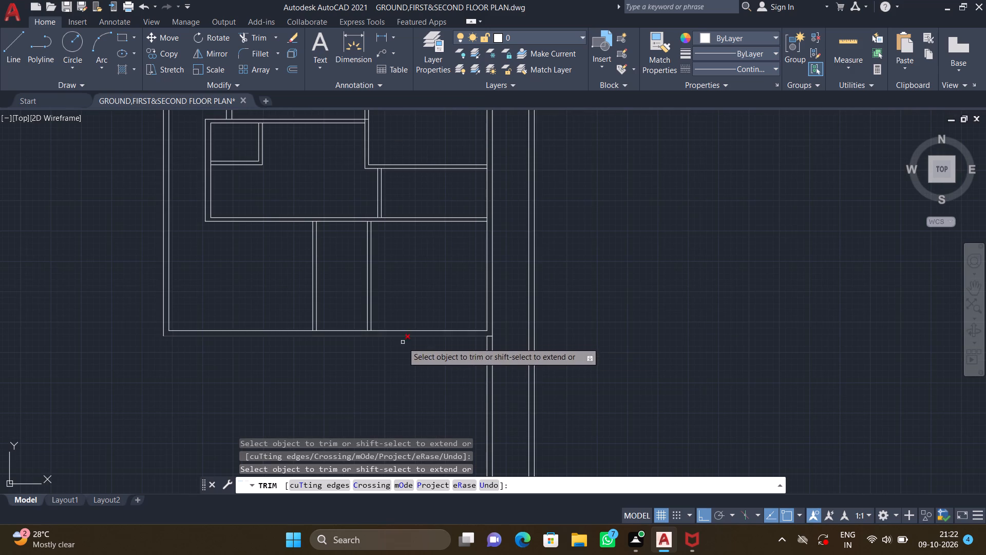
{"action": "middle_click_drag", "start_coordinate": [403, 350], "coordinate": [435, 322]}
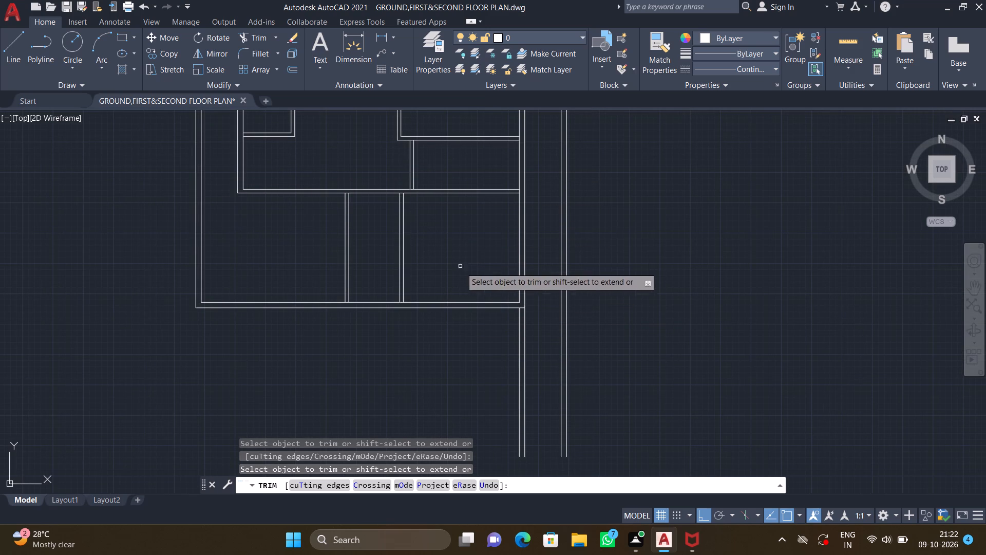
{"action": "middle_click_drag", "start_coordinate": [460, 287], "coordinate": [436, 269]}
{"action": "scroll", "coordinate": [499, 275], "scroll_direction": "up", "scroll_amount": 2}
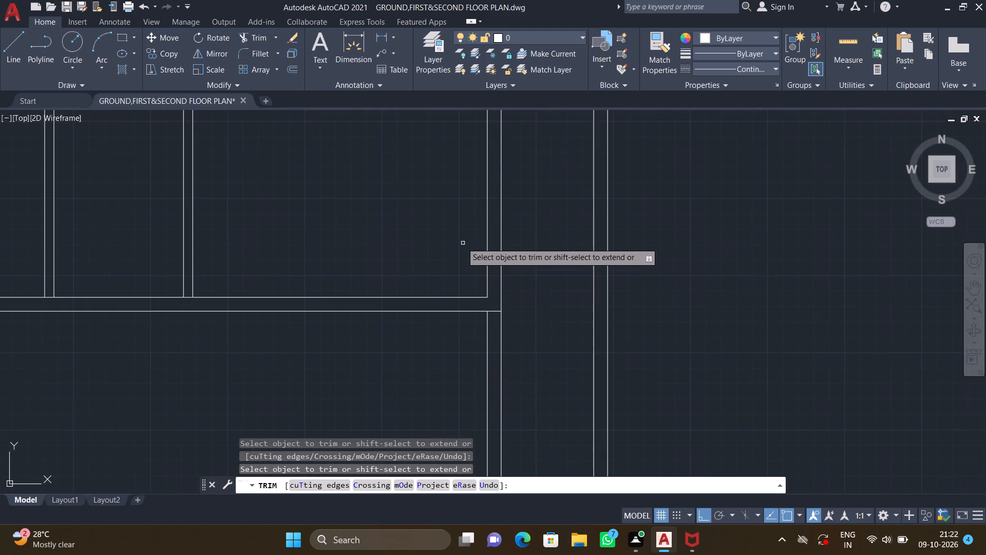
{"action": "scroll", "coordinate": [351, 204], "scroll_direction": "down", "scroll_amount": 1}
{"action": "middle_click_drag", "start_coordinate": [346, 212], "coordinate": [392, 240]}
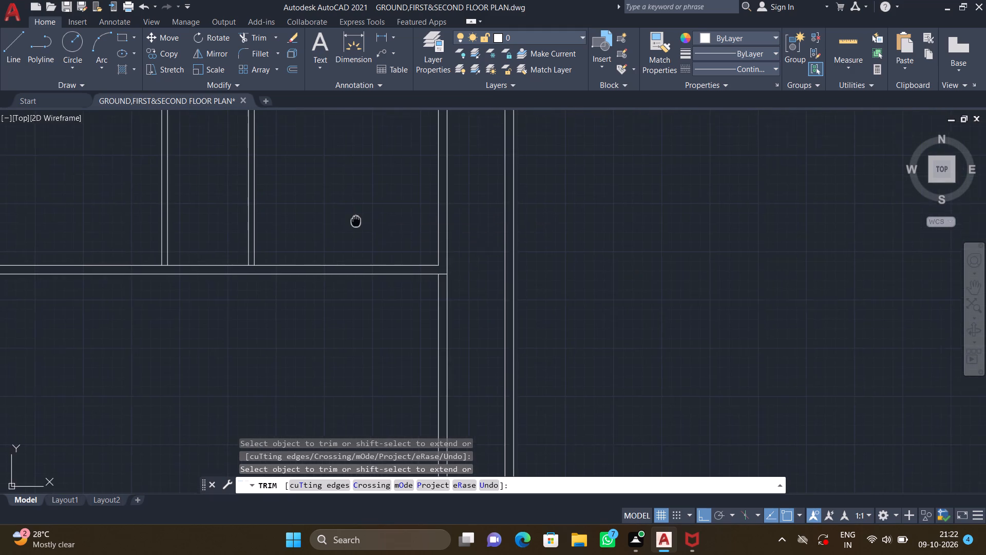
{"action": "middle_click_drag", "start_coordinate": [392, 240], "coordinate": [473, 287]}
{"action": "scroll", "coordinate": [476, 289], "scroll_direction": "down", "scroll_amount": 1}
{"action": "middle_click_drag", "start_coordinate": [333, 231], "coordinate": [395, 235]}
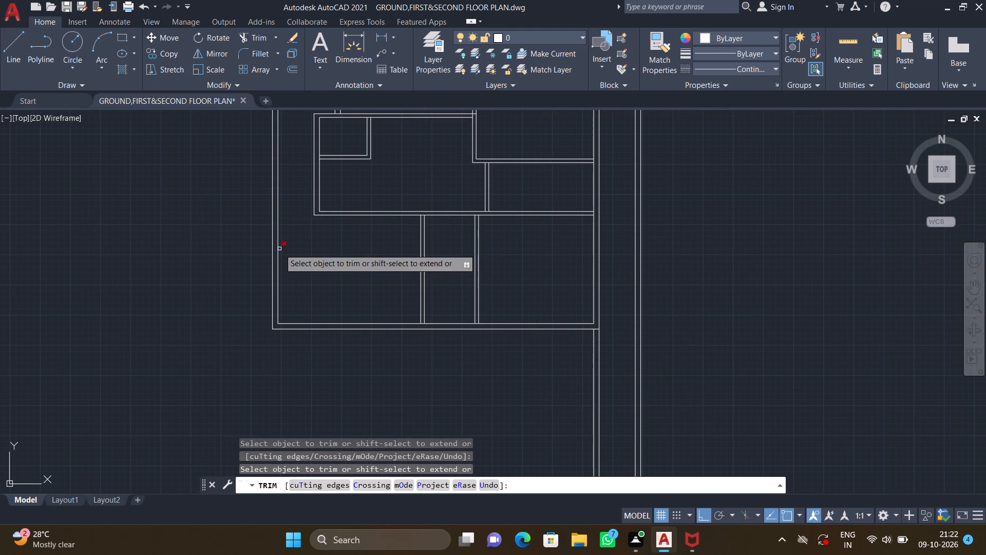
{"action": "middle_click_drag", "start_coordinate": [312, 267], "coordinate": [347, 287]}
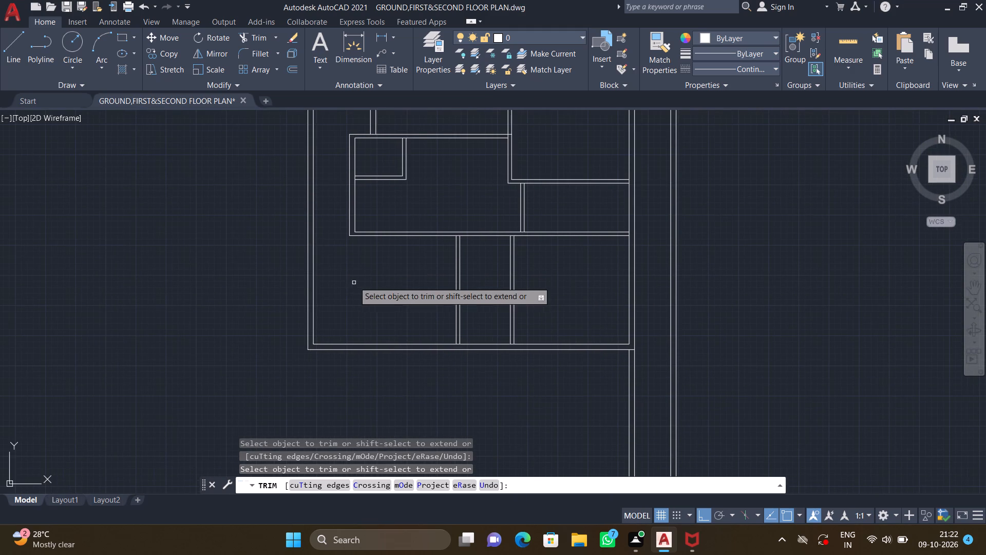
{"action": "middle_click_drag", "start_coordinate": [408, 276], "coordinate": [404, 297]}
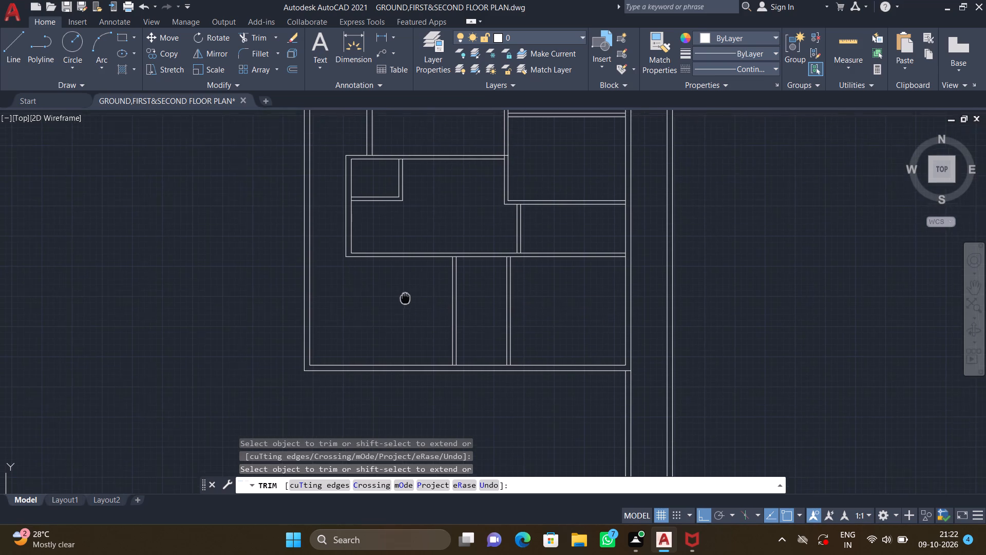
{"action": "scroll", "coordinate": [407, 286], "scroll_direction": "down", "scroll_amount": 1}
{"action": "middle_click_drag", "start_coordinate": [412, 226], "coordinate": [407, 282]}
{"action": "middle_click_drag", "start_coordinate": [411, 213], "coordinate": [391, 294]}
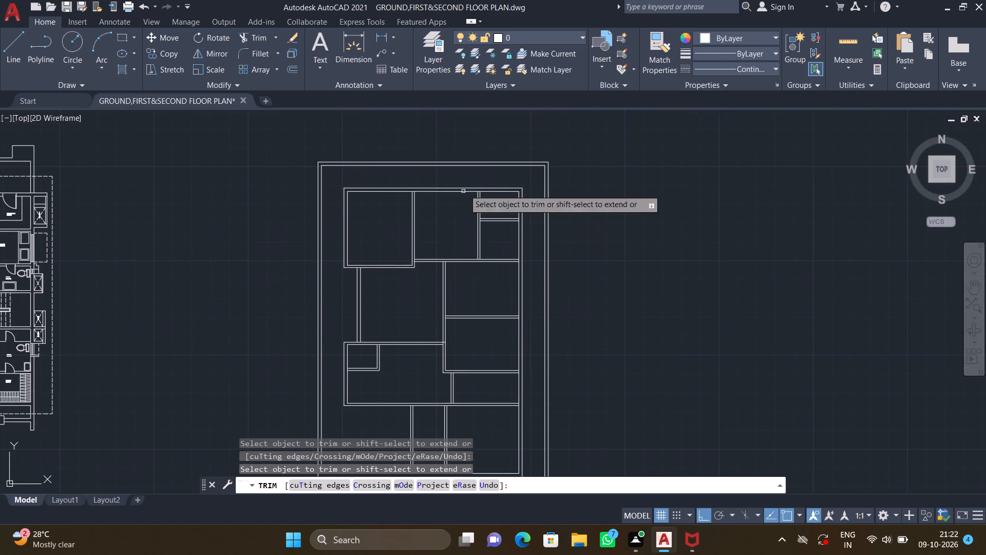
{"action": "middle_click_drag", "start_coordinate": [513, 270], "coordinate": [502, 243]}
{"action": "scroll", "coordinate": [423, 334], "scroll_direction": "down", "scroll_amount": 1}
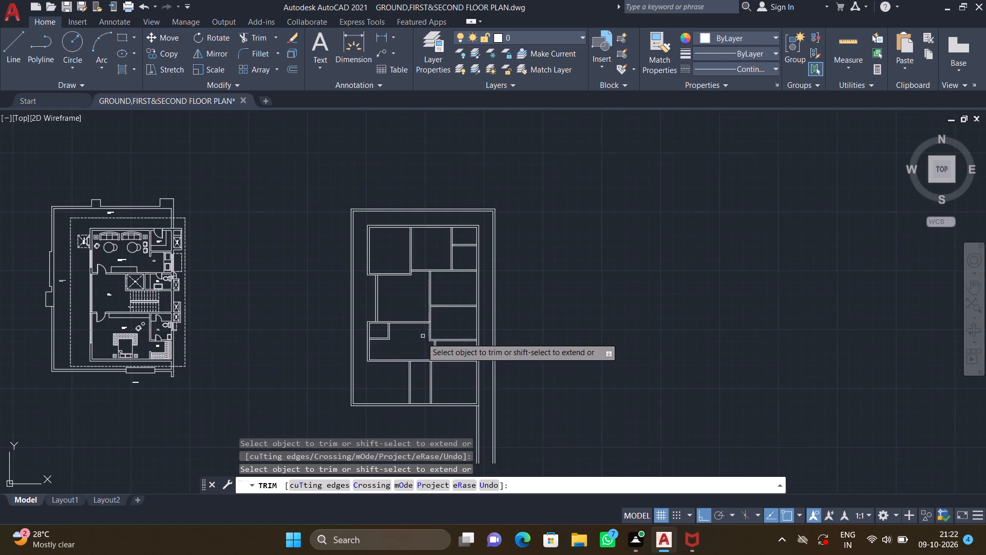
Trim the line closing the south end of the short western wall, opening its junction with the room wall below.
{"action": "middle_click_drag", "start_coordinate": [405, 342], "coordinate": [404, 304]}
{"action": "scroll", "coordinate": [369, 286], "scroll_direction": "up", "scroll_amount": 2}
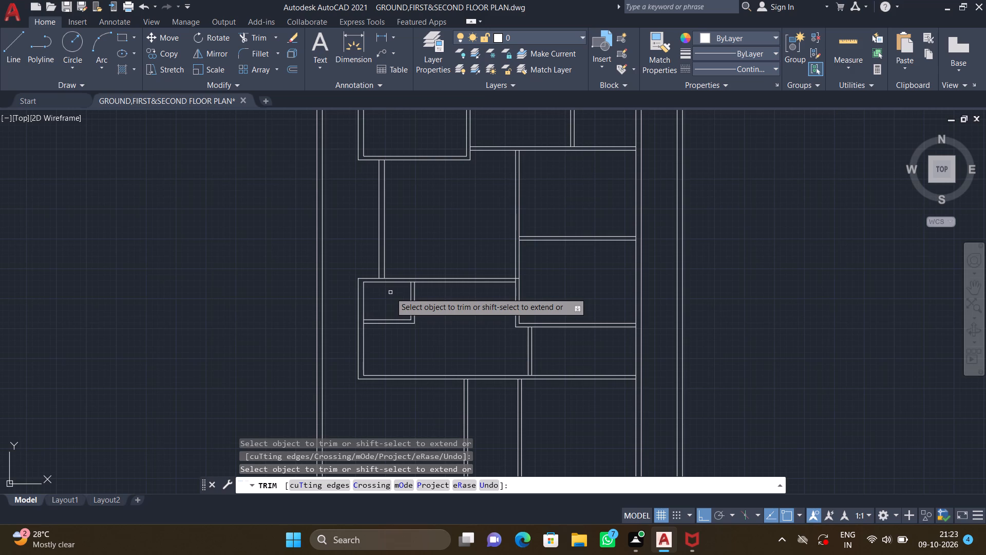
{"action": "scroll", "coordinate": [381, 172], "scroll_direction": "up", "scroll_amount": 2}
{"action": "middle_click_drag", "start_coordinate": [376, 153], "coordinate": [382, 175]}
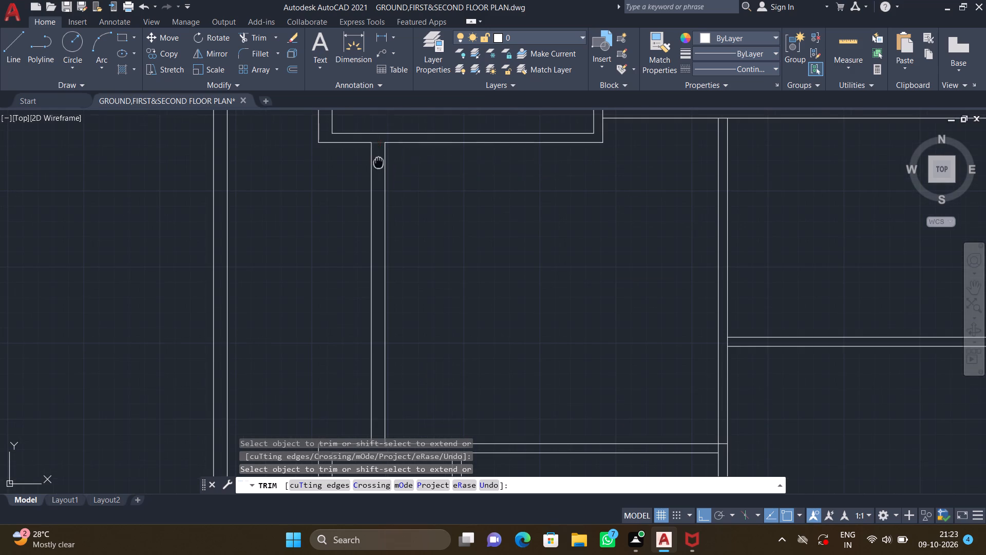
{"action": "middle_click_drag", "start_coordinate": [382, 175], "coordinate": [384, 180]}
{"action": "scroll", "coordinate": [387, 170], "scroll_direction": "up", "scroll_amount": 1}
{"action": "scroll", "coordinate": [428, 234], "scroll_direction": "down", "scroll_amount": 2}
{"action": "middle_click_drag", "start_coordinate": [446, 264], "coordinate": [433, 218]}
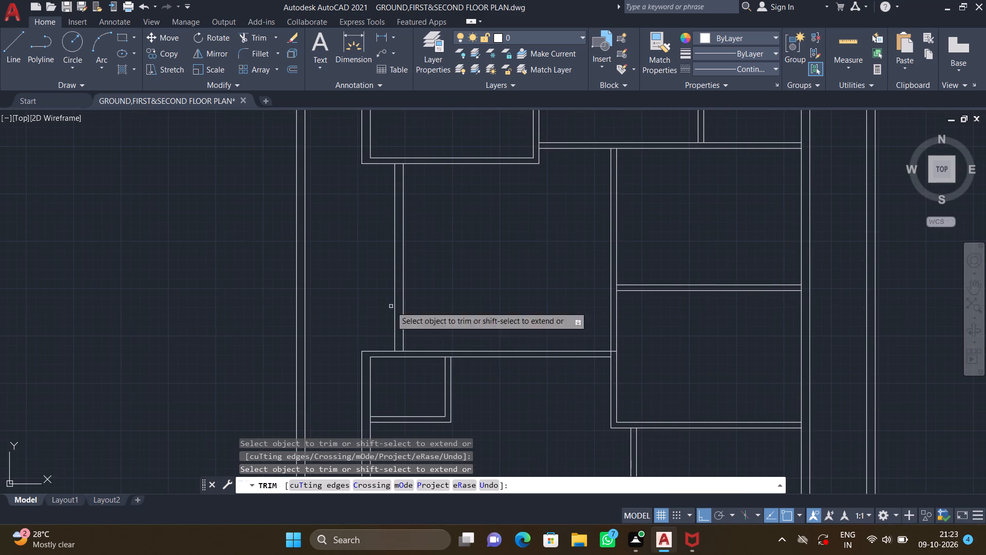
{"action": "scroll", "coordinate": [406, 356], "scroll_direction": "up", "scroll_amount": 4}
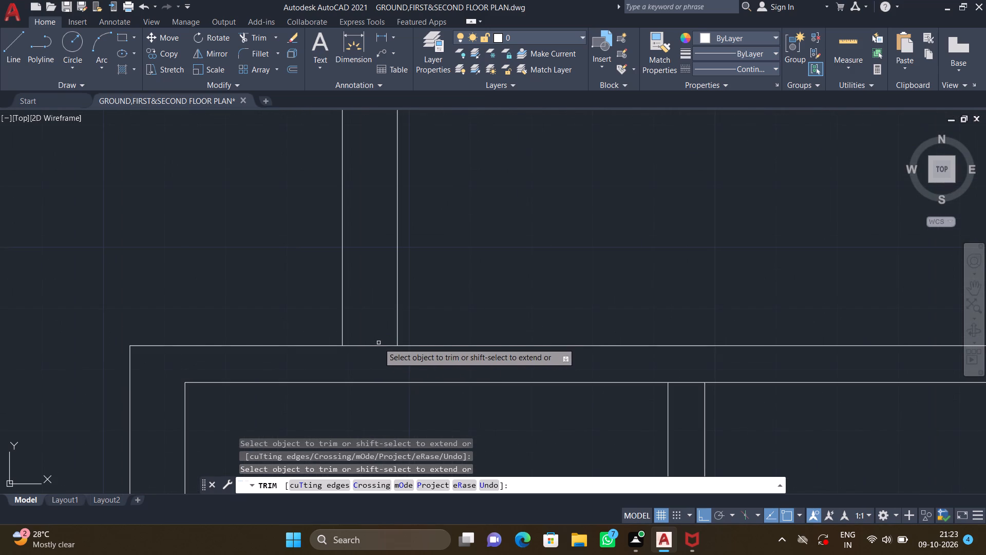
{"action": "scroll", "coordinate": [375, 347], "scroll_direction": "up", "scroll_amount": 1}
{"action": "left_click", "coordinate": [375, 347]}
{"action": "left_click", "coordinate": [382, 312]}
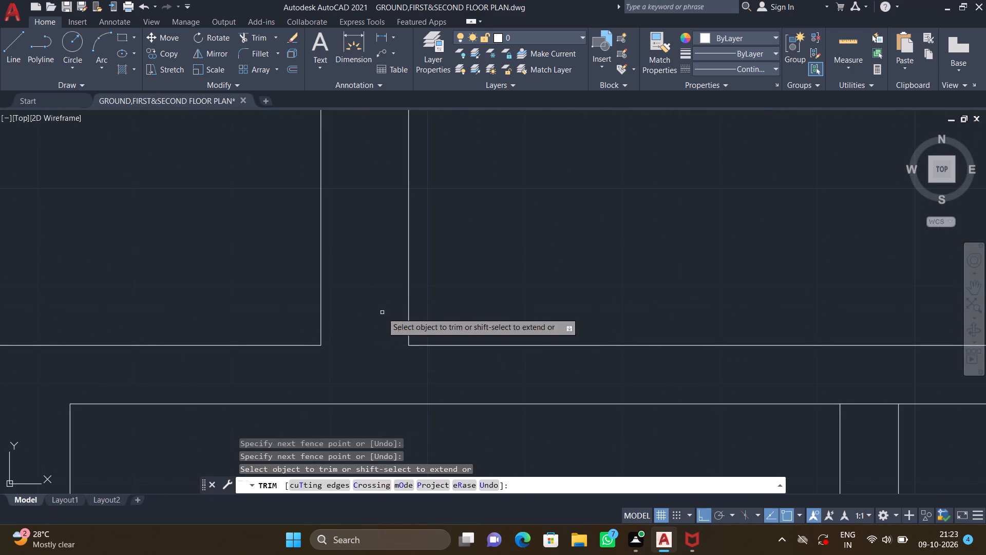
Trim the line closing the north end of the short western wall, where it meets the northwest room's south wall.
{"action": "scroll", "coordinate": [450, 255], "scroll_direction": "down", "scroll_amount": 4}
{"action": "middle_click_drag", "start_coordinate": [468, 233], "coordinate": [444, 317]}
{"action": "scroll", "coordinate": [445, 311], "scroll_direction": "down", "scroll_amount": 1}
{"action": "middle_click_drag", "start_coordinate": [432, 229], "coordinate": [417, 293]}
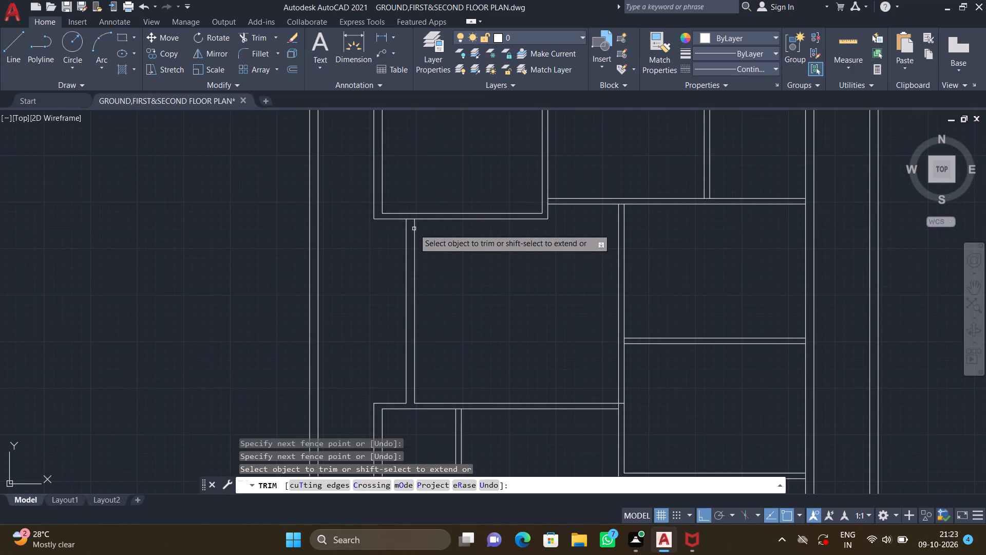
{"action": "scroll", "coordinate": [412, 216], "scroll_direction": "up", "scroll_amount": 2}
{"action": "left_click", "coordinate": [404, 224]}
{"action": "scroll", "coordinate": [461, 254], "scroll_direction": "down", "scroll_amount": 2}
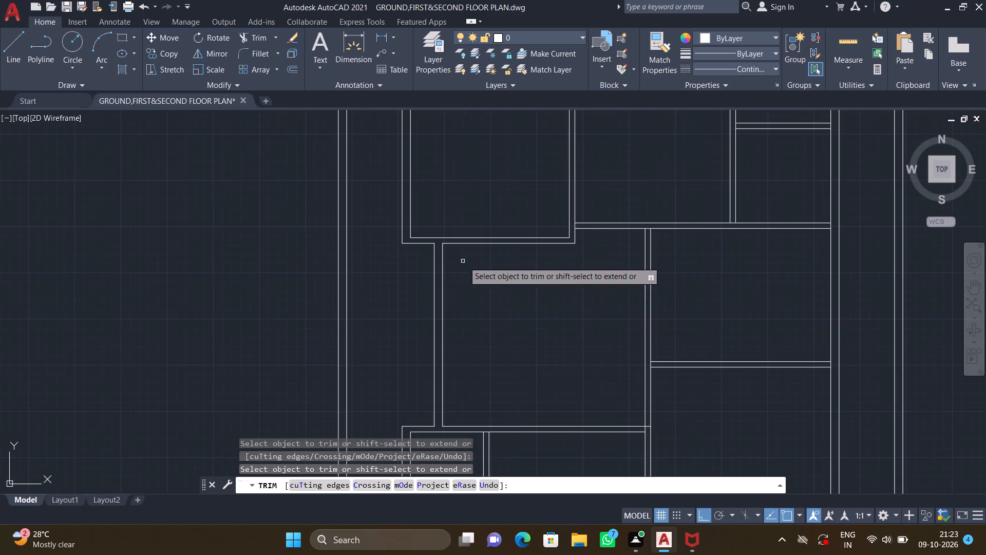
Trim the horizontal wall line's stub that runs into the central vertical wall, at the middle west room's southeast corner.
{"action": "middle_click_drag", "start_coordinate": [471, 283], "coordinate": [445, 280]}
{"action": "scroll", "coordinate": [446, 282], "scroll_direction": "down", "scroll_amount": 1}
{"action": "middle_click_drag", "start_coordinate": [473, 285], "coordinate": [400, 265]}
{"action": "middle_click_drag", "start_coordinate": [453, 327], "coordinate": [430, 276]}
{"action": "scroll", "coordinate": [459, 303], "scroll_direction": "up", "scroll_amount": 4}
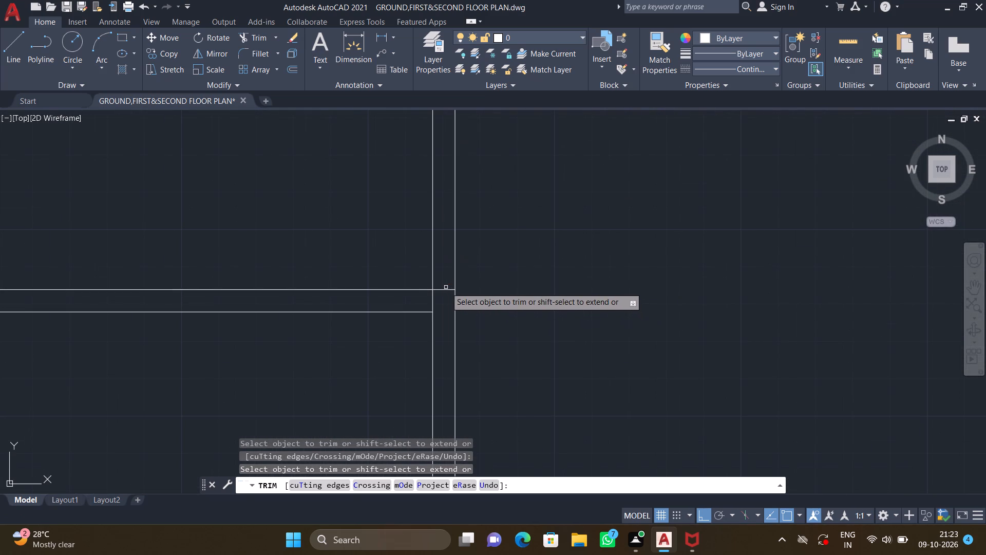
{"action": "left_click", "coordinate": [447, 289]}
{"action": "scroll", "coordinate": [514, 299], "scroll_direction": "down", "scroll_amount": 4}
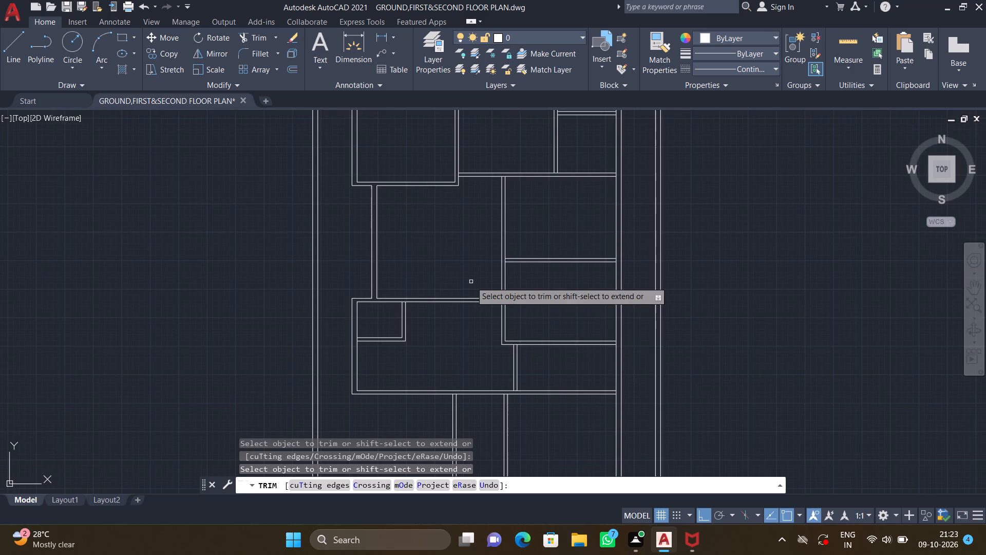
Inspect the whole new plan, its southern rooms and its east wall for junctions still needing trimming.
{"action": "scroll", "coordinate": [472, 283], "scroll_direction": "down", "scroll_amount": 2}
{"action": "middle_click_drag", "start_coordinate": [441, 308], "coordinate": [430, 284]}
{"action": "scroll", "coordinate": [436, 292], "scroll_direction": "down", "scroll_amount": 1}
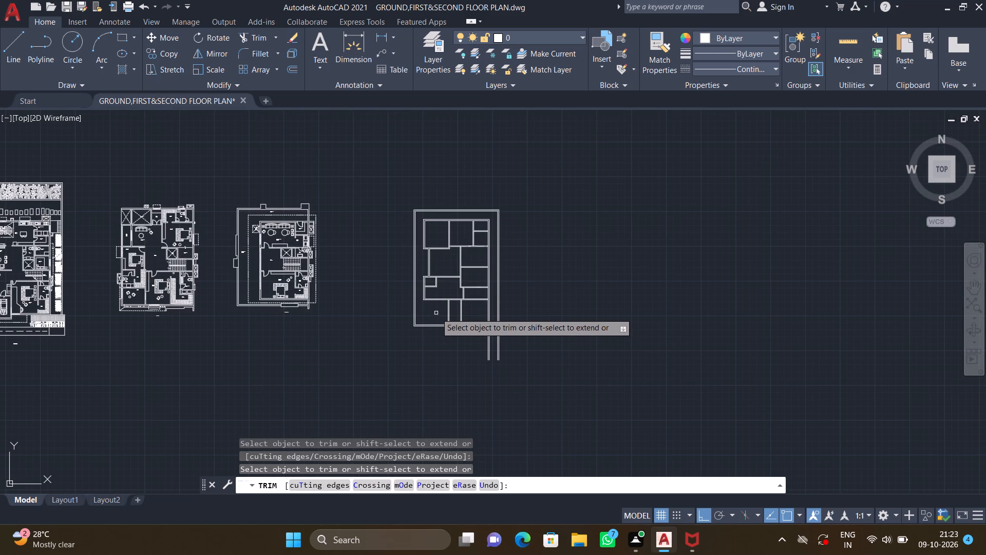
{"action": "scroll", "coordinate": [473, 338], "scroll_direction": "up", "scroll_amount": 3}
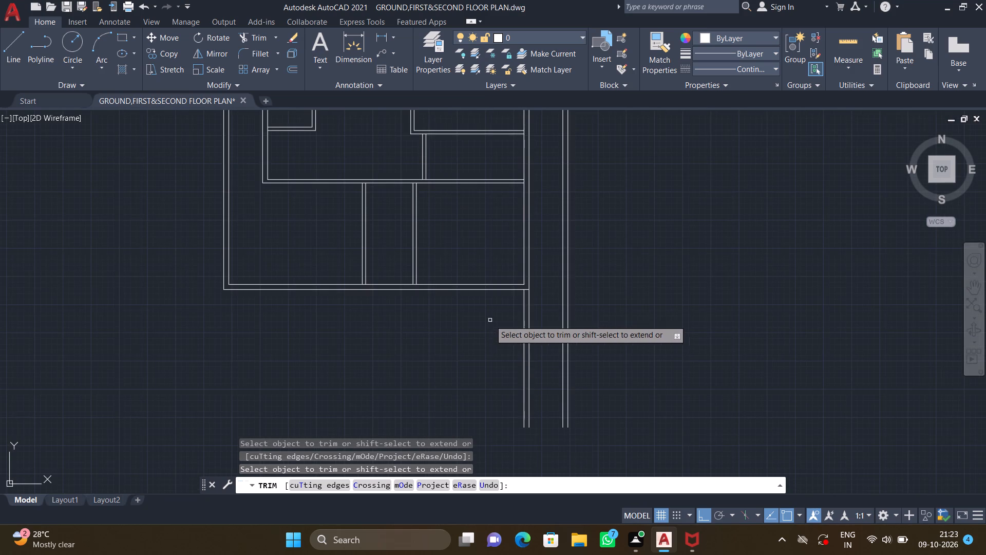
{"action": "middle_click_drag", "start_coordinate": [485, 321], "coordinate": [470, 350]}
{"action": "scroll", "coordinate": [533, 318], "scroll_direction": "down", "scroll_amount": 2}
{"action": "middle_click_drag", "start_coordinate": [482, 287], "coordinate": [474, 281]}
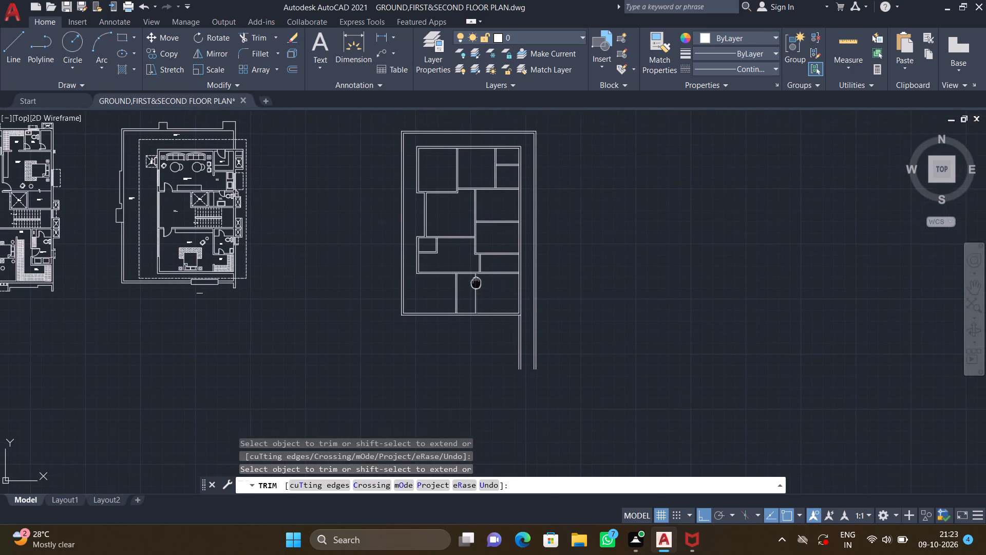
{"action": "middle_click_drag", "start_coordinate": [474, 281], "coordinate": [473, 279]}
{"action": "scroll", "coordinate": [473, 270], "scroll_direction": "up", "scroll_amount": 4}
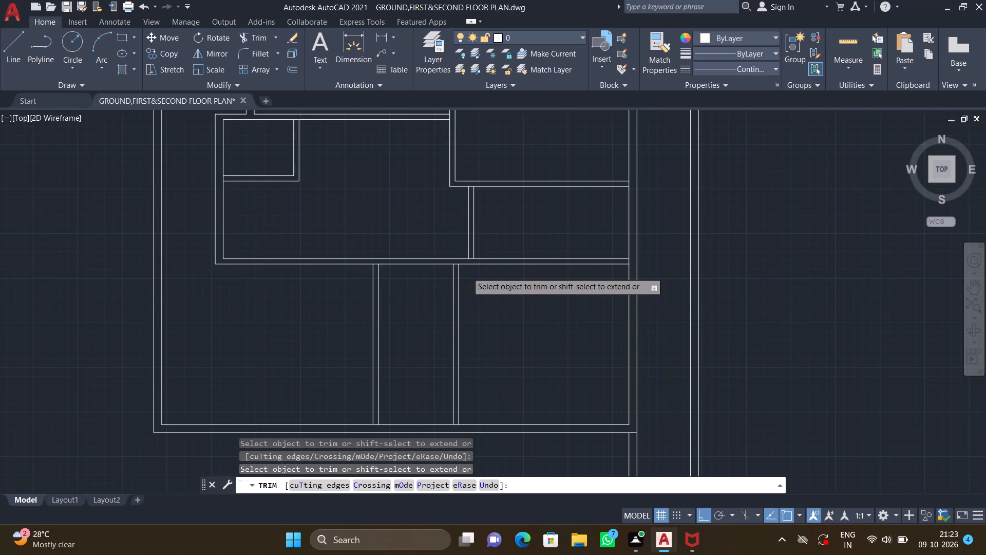
{"action": "scroll", "coordinate": [467, 272], "scroll_direction": "up", "scroll_amount": 1}
{"action": "scroll", "coordinate": [466, 285], "scroll_direction": "down", "scroll_amount": 2}
{"action": "middle_click_drag", "start_coordinate": [475, 323], "coordinate": [454, 308]}
{"action": "scroll", "coordinate": [456, 307], "scroll_direction": "down", "scroll_amount": 1}
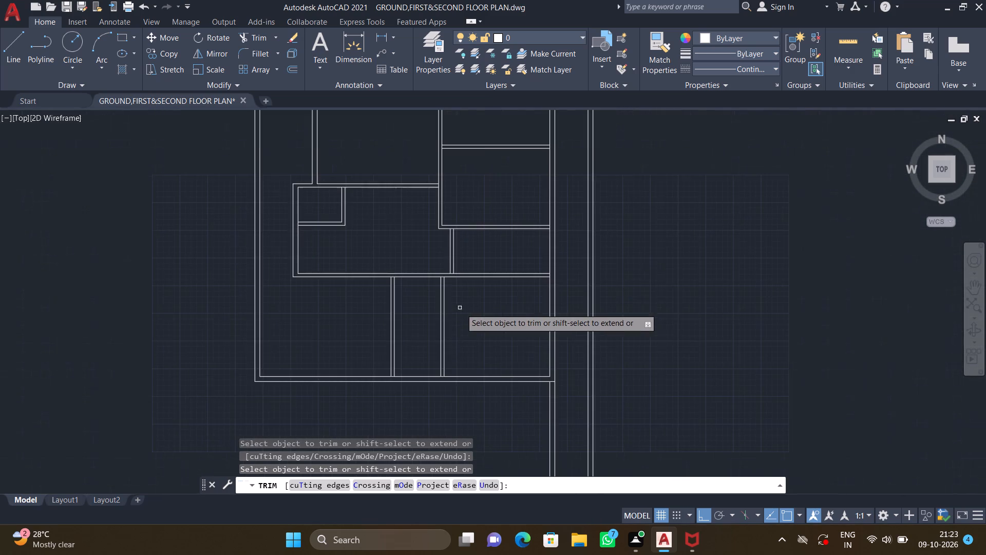
{"action": "middle_click_drag", "start_coordinate": [496, 305], "coordinate": [461, 343]}
{"action": "scroll", "coordinate": [476, 338], "scroll_direction": "down", "scroll_amount": 1}
{"action": "middle_click_drag", "start_coordinate": [490, 275], "coordinate": [462, 343]}
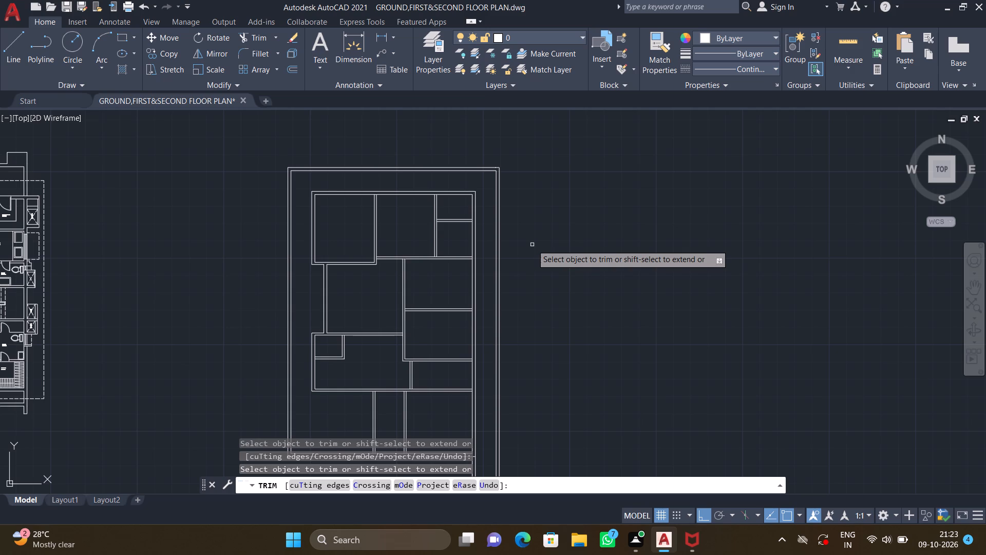
{"action": "scroll", "coordinate": [562, 256], "scroll_direction": "down", "scroll_amount": 1}
{"action": "middle_click_drag", "start_coordinate": [589, 302], "coordinate": [587, 300]}
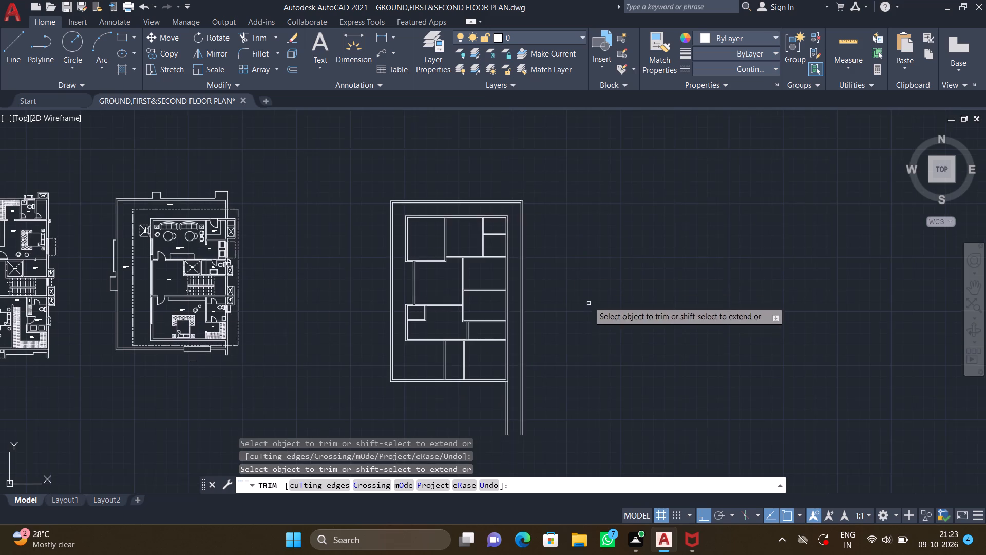
{"action": "middle_click_drag", "start_coordinate": [587, 300], "coordinate": [583, 251]}
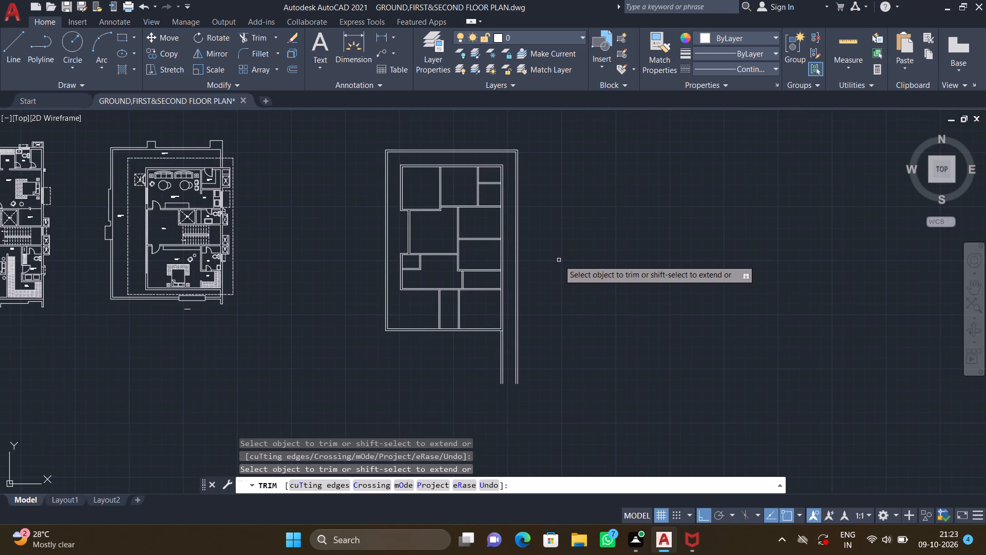
{"action": "middle_click_drag", "start_coordinate": [567, 249], "coordinate": [545, 344]}
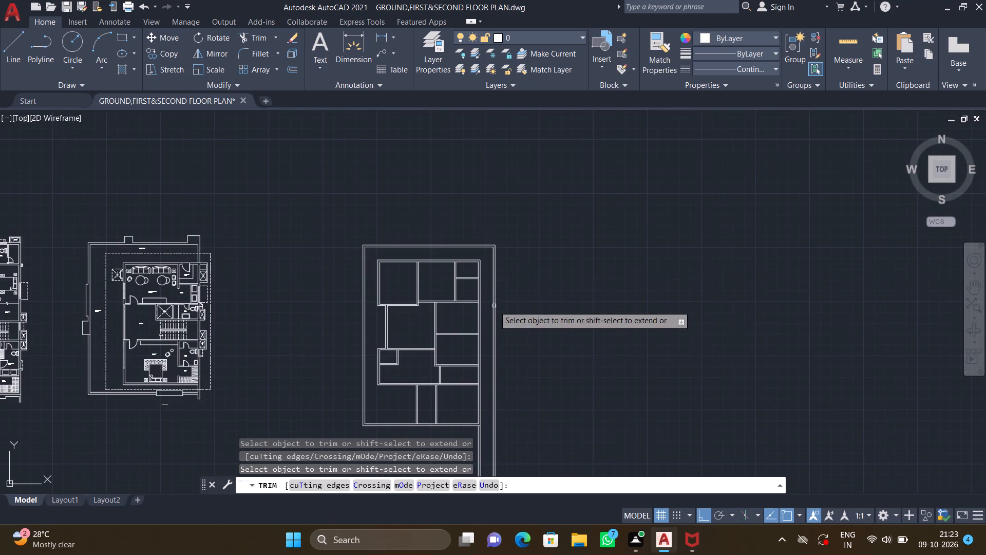
{"action": "middle_click_drag", "start_coordinate": [488, 298], "coordinate": [470, 253]}
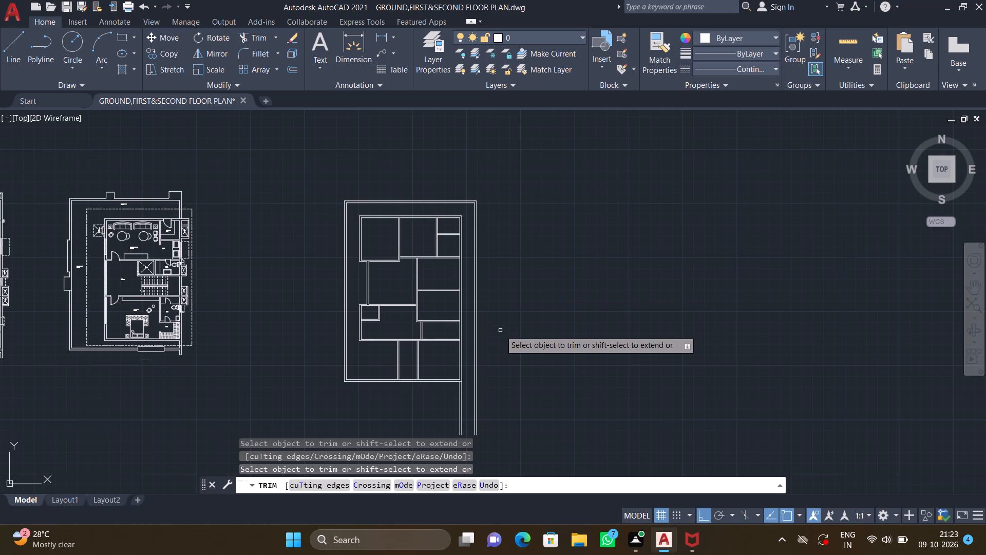
{"action": "middle_click_drag", "start_coordinate": [497, 319], "coordinate": [497, 305]}
{"action": "scroll", "coordinate": [463, 357], "scroll_direction": "up", "scroll_amount": 1}
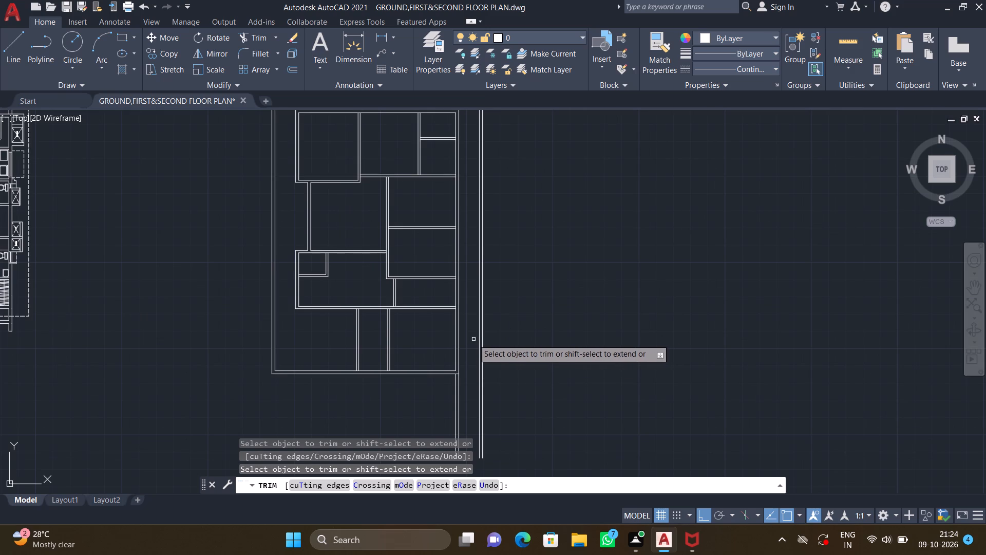
{"action": "middle_click_drag", "start_coordinate": [467, 337], "coordinate": [469, 308]}
{"action": "scroll", "coordinate": [471, 324], "scroll_direction": "up", "scroll_amount": 2}
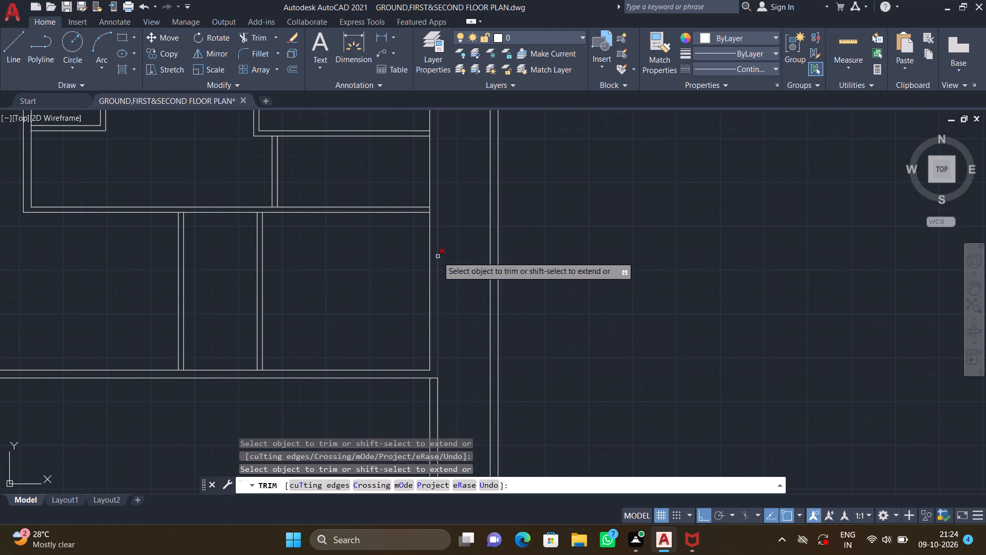
{"action": "scroll", "coordinate": [439, 263], "scroll_direction": "down", "scroll_amount": 3}
{"action": "middle_click_drag", "start_coordinate": [377, 285], "coordinate": [417, 318]}
{"action": "scroll", "coordinate": [405, 280], "scroll_direction": "up", "scroll_amount": 2}
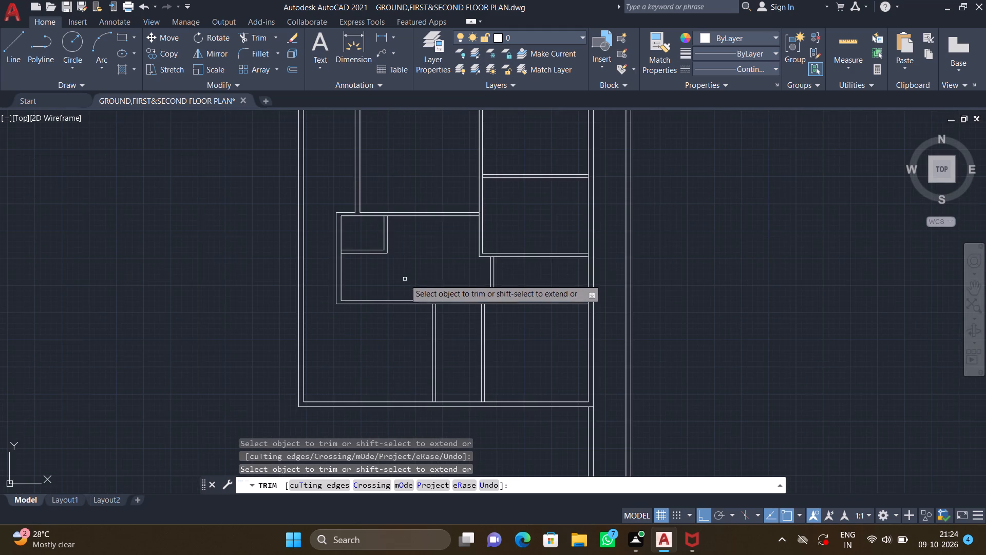
{"action": "scroll", "coordinate": [431, 260], "scroll_direction": "up", "scroll_amount": 1}
{"action": "middle_click_drag", "start_coordinate": [427, 272], "coordinate": [423, 296]}
{"action": "middle_click_drag", "start_coordinate": [461, 299], "coordinate": [444, 335]}
{"action": "scroll", "coordinate": [449, 329], "scroll_direction": "down", "scroll_amount": 1}
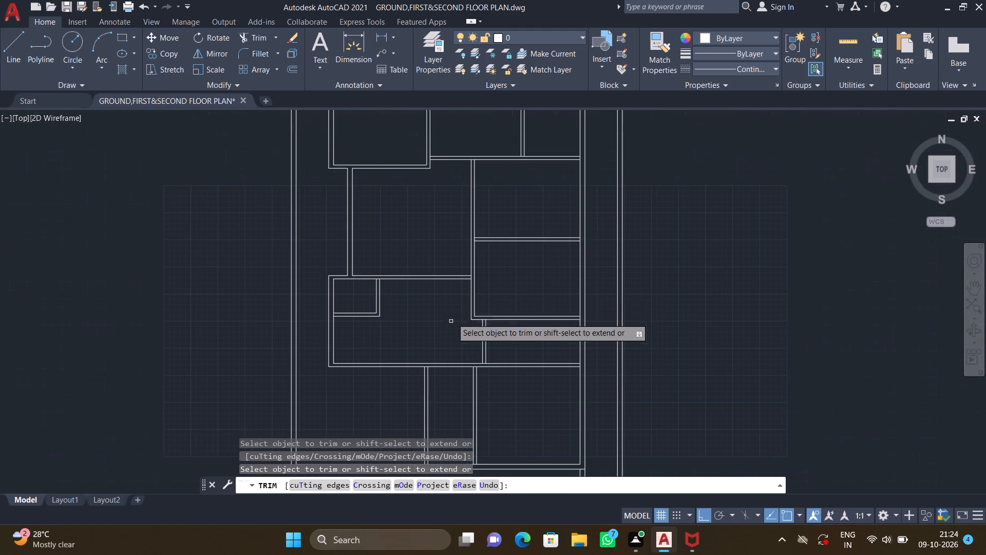
Trim the east wall's inner line between the two faces of the partition separating the small northeast rooms.
{"action": "middle_click_drag", "start_coordinate": [418, 234], "coordinate": [421, 274]}
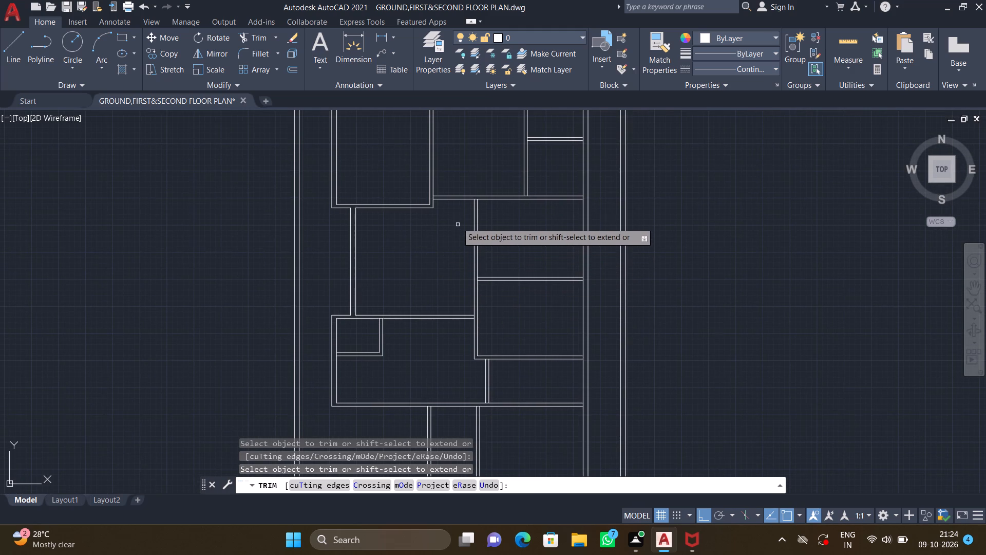
{"action": "middle_click_drag", "start_coordinate": [432, 243], "coordinate": [414, 279]}
{"action": "middle_click_drag", "start_coordinate": [506, 262], "coordinate": [492, 298]}
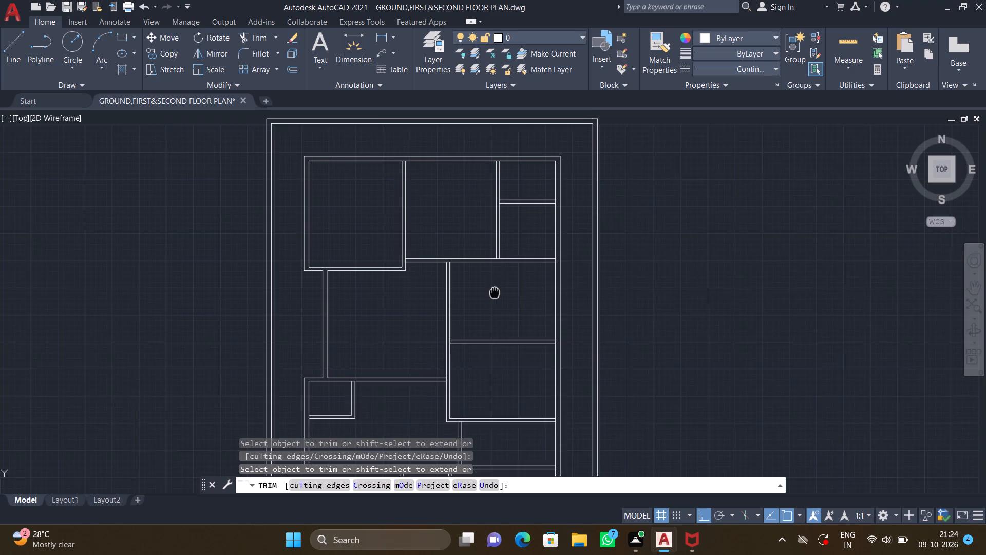
{"action": "middle_click_drag", "start_coordinate": [492, 298], "coordinate": [491, 301]}
{"action": "scroll", "coordinate": [549, 214], "scroll_direction": "up", "scroll_amount": 4}
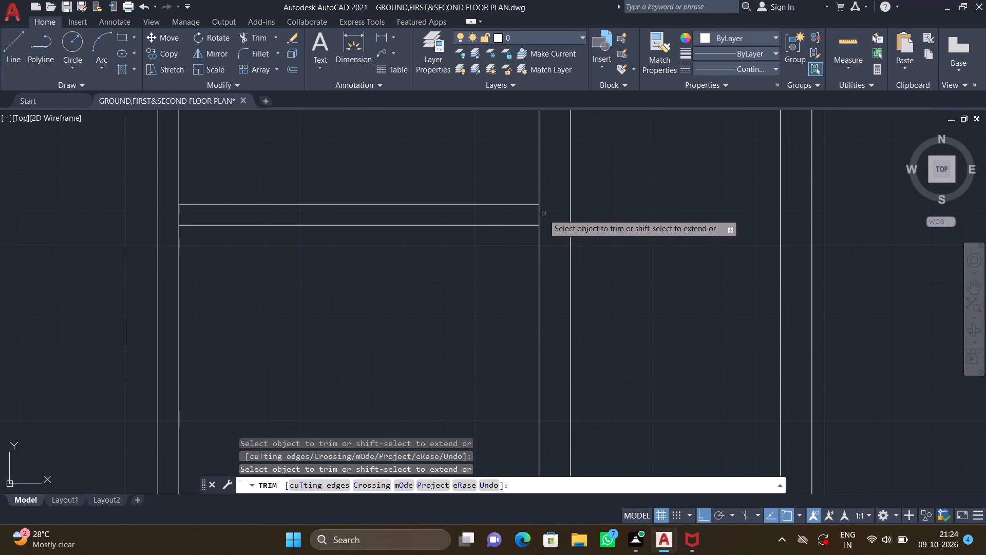
{"action": "left_click", "coordinate": [540, 212]}
{"action": "scroll", "coordinate": [371, 263], "scroll_direction": "down", "scroll_amount": 2}
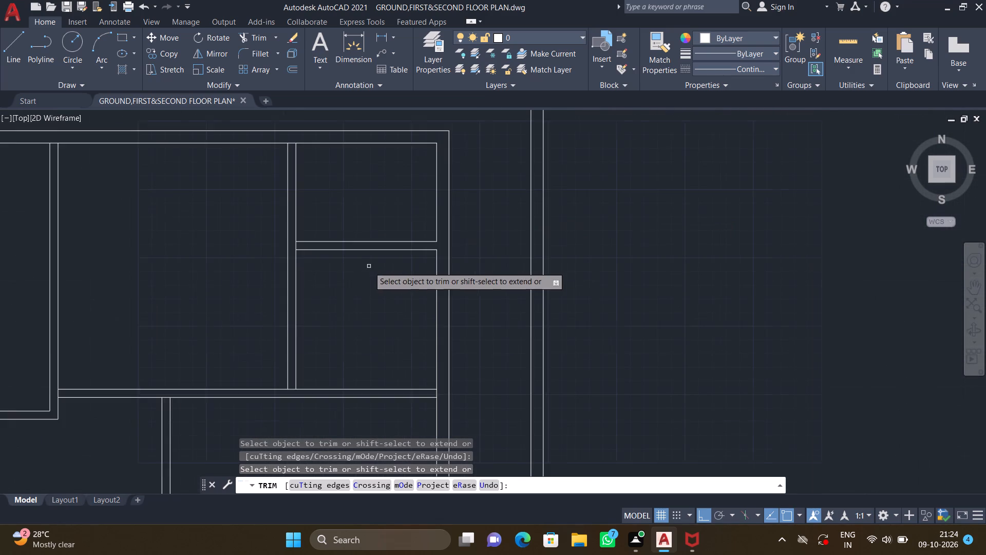
Trim the vertical wall line crossing the west end of the partition between the small northeast rooms.
{"action": "middle_click_drag", "start_coordinate": [352, 272], "coordinate": [436, 265]}
{"action": "scroll", "coordinate": [379, 238], "scroll_direction": "up", "scroll_amount": 2}
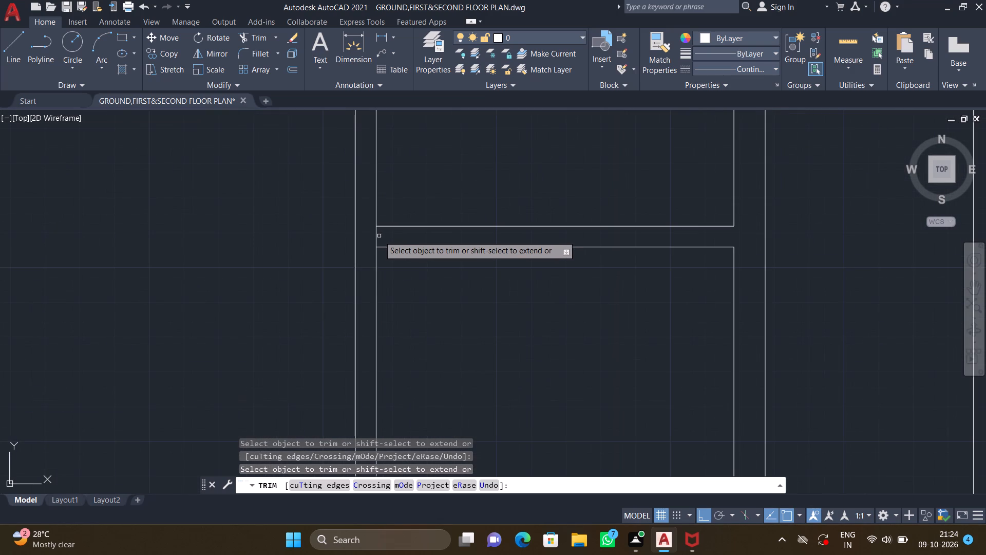
{"action": "left_click", "coordinate": [376, 235]}
{"action": "scroll", "coordinate": [422, 287], "scroll_direction": "down", "scroll_amount": 2}
Trim the horizontal wall line across the north end of the small southwest closet's east wall.
{"action": "scroll", "coordinate": [426, 334], "scroll_direction": "down", "scroll_amount": 1}
{"action": "middle_click_drag", "start_coordinate": [421, 327], "coordinate": [426, 284]}
{"action": "scroll", "coordinate": [435, 288], "scroll_direction": "down", "scroll_amount": 1}
{"action": "middle_click_drag", "start_coordinate": [326, 298], "coordinate": [371, 265]}
{"action": "scroll", "coordinate": [382, 324], "scroll_direction": "down", "scroll_amount": 1}
{"action": "middle_click_drag", "start_coordinate": [384, 311], "coordinate": [401, 276]}
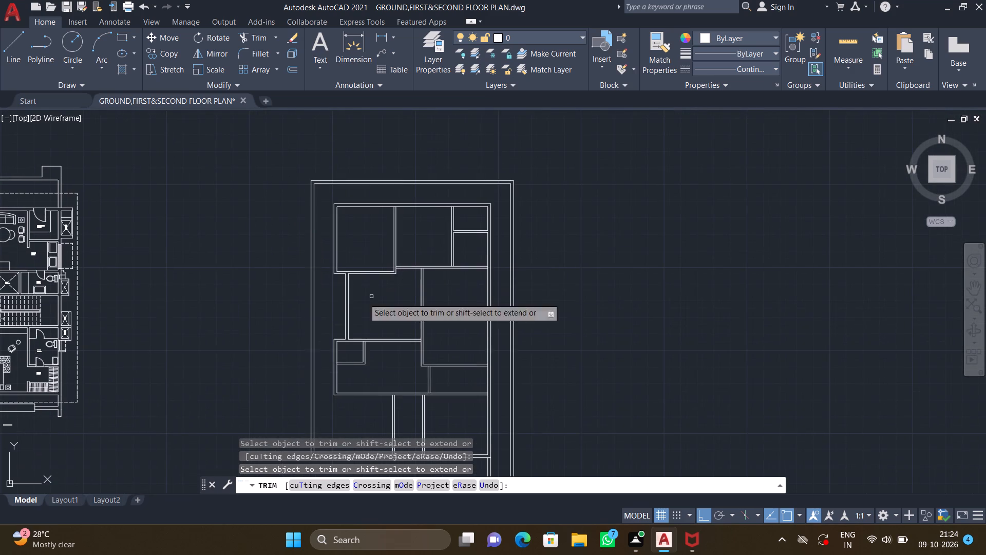
{"action": "middle_click_drag", "start_coordinate": [377, 309], "coordinate": [380, 254]}
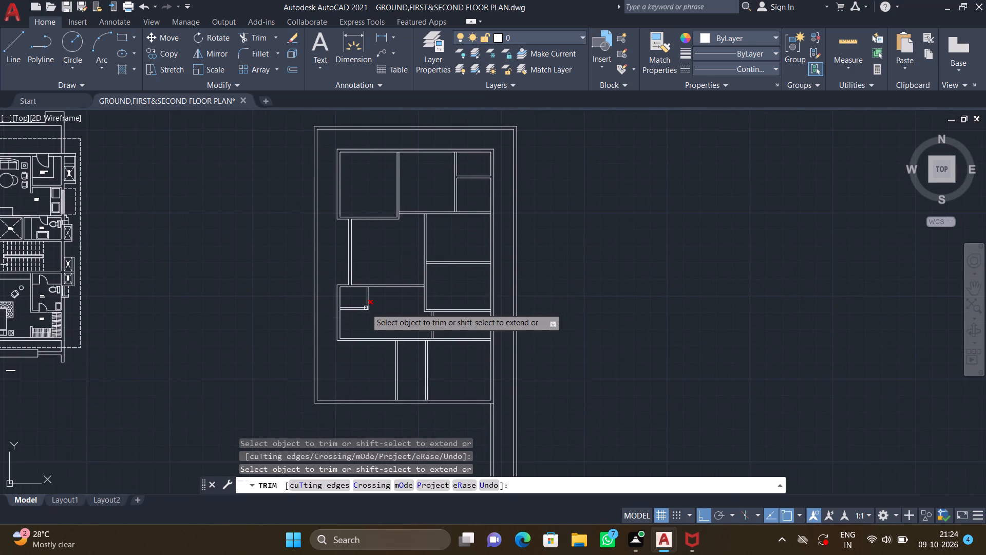
{"action": "scroll", "coordinate": [364, 297], "scroll_direction": "up", "scroll_amount": 6}
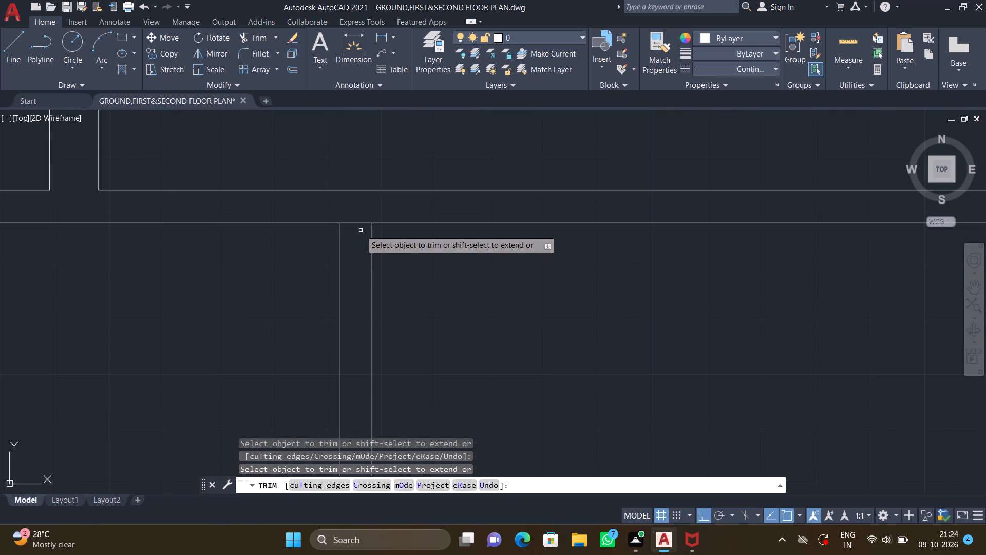
{"action": "left_click", "coordinate": [360, 223]}
{"action": "scroll", "coordinate": [388, 293], "scroll_direction": "down", "scroll_amount": 3}
Trim the south wall's inner line between the faces of each of the two partitions dividing the southernmost rooms.
{"action": "middle_click_drag", "start_coordinate": [396, 342], "coordinate": [371, 260]}
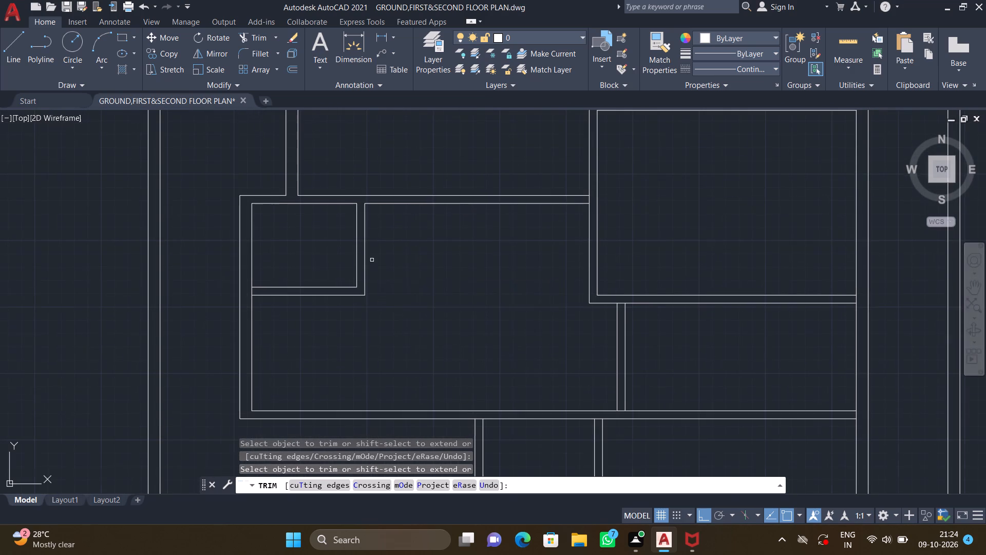
{"action": "middle_click_drag", "start_coordinate": [334, 331], "coordinate": [322, 320]}
{"action": "scroll", "coordinate": [332, 321], "scroll_direction": "down", "scroll_amount": 2}
{"action": "middle_click_drag", "start_coordinate": [359, 319], "coordinate": [333, 288]}
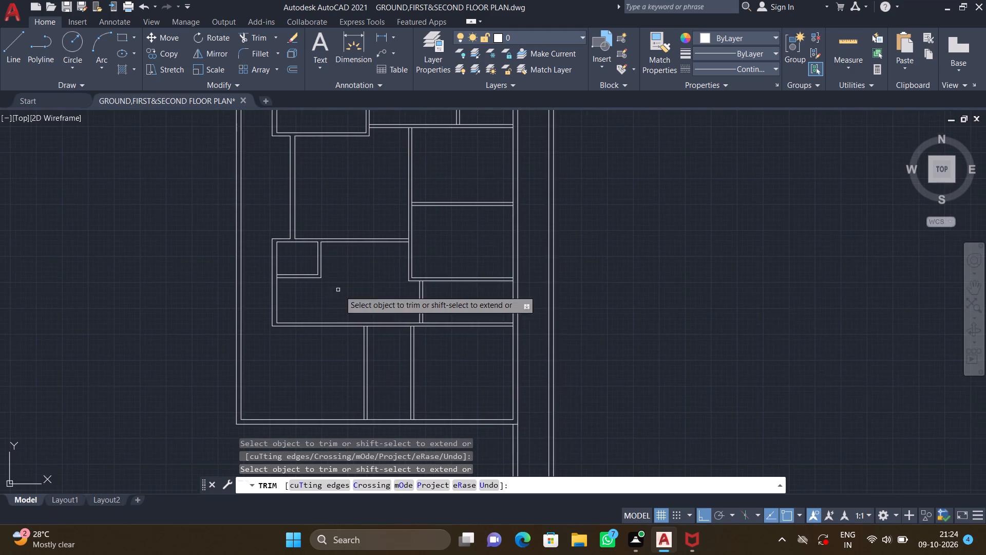
{"action": "middle_click_drag", "start_coordinate": [361, 332], "coordinate": [346, 279]}
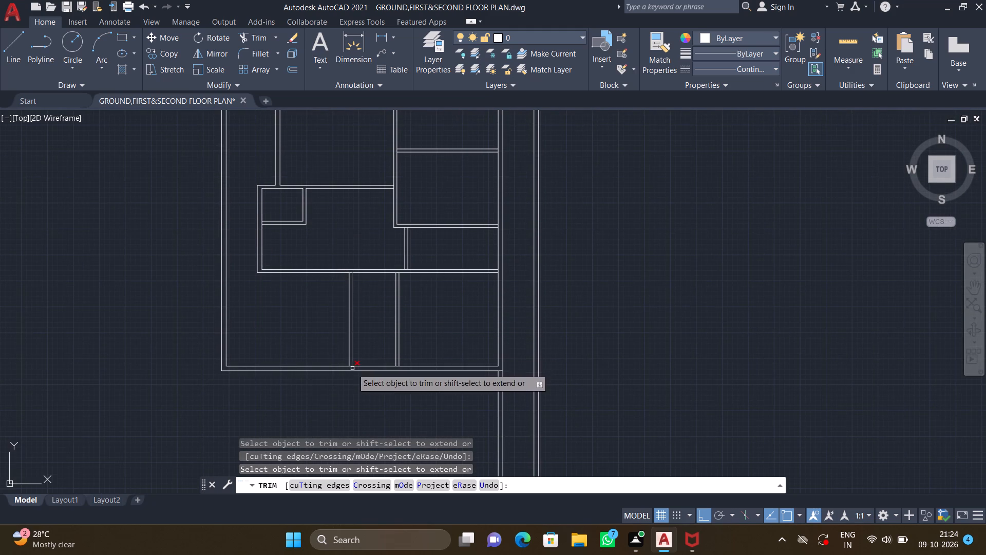
{"action": "scroll", "coordinate": [353, 371], "scroll_direction": "up", "scroll_amount": 2}
{"action": "scroll", "coordinate": [462, 368], "scroll_direction": "up", "scroll_amount": 2}
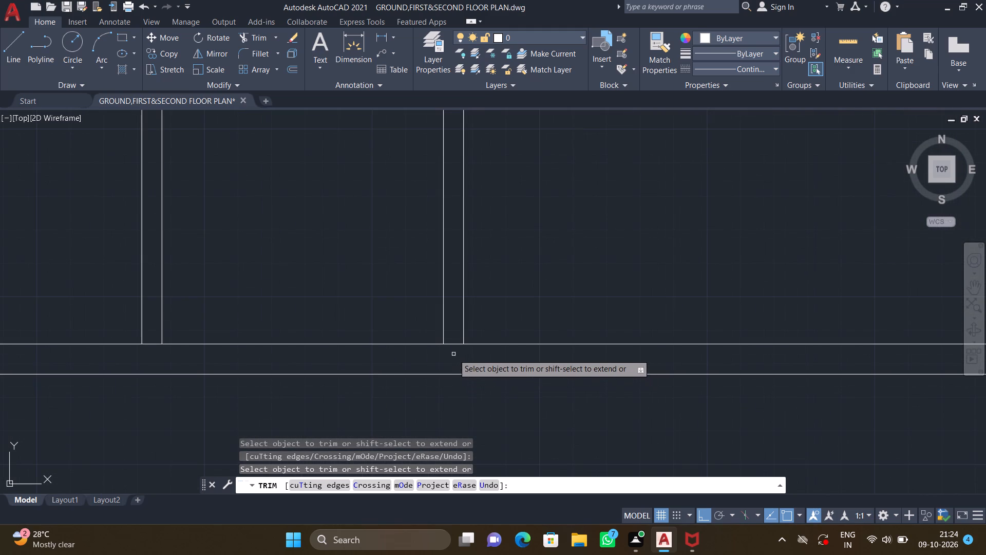
{"action": "left_click", "coordinate": [453, 345]}
{"action": "scroll", "coordinate": [369, 382], "scroll_direction": "down", "scroll_amount": 3}
{"action": "middle_click_drag", "start_coordinate": [293, 394], "coordinate": [358, 365]}
{"action": "scroll", "coordinate": [380, 346], "scroll_direction": "up", "scroll_amount": 5}
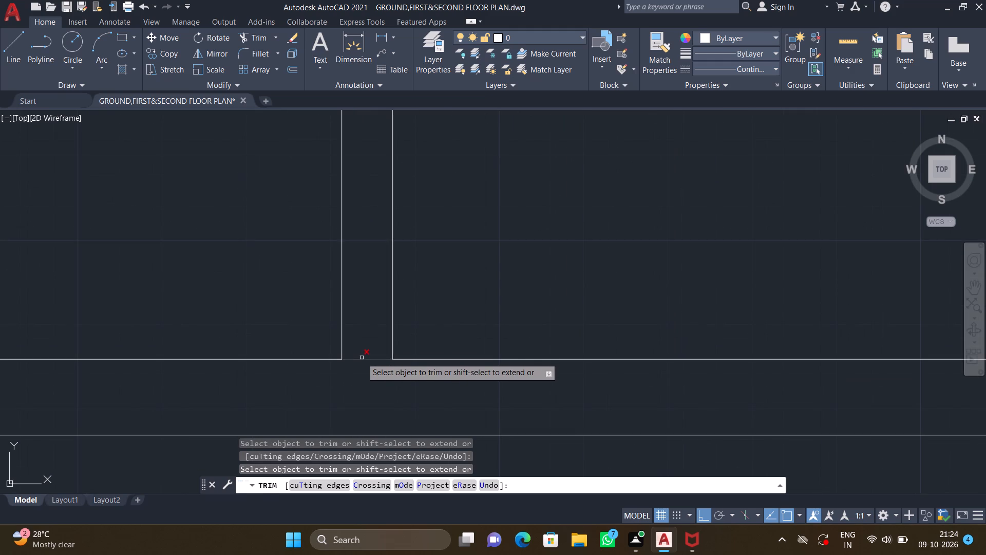
{"action": "left_click", "coordinate": [362, 357]}
{"action": "left_click", "coordinate": [365, 366]}
{"action": "scroll", "coordinate": [418, 322], "scroll_direction": "down", "scroll_amount": 3}
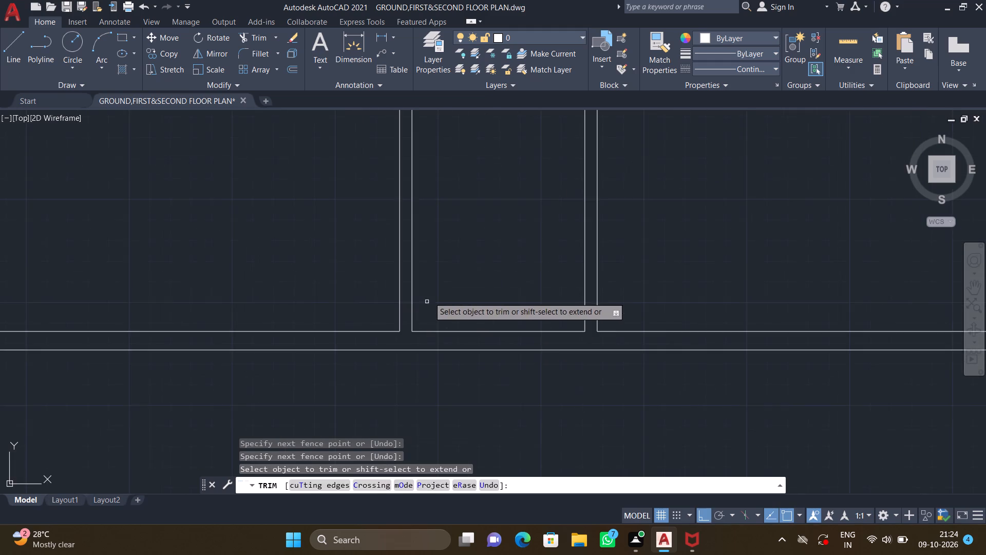
Trim the horizontal wall line across the north end of the western partition between the southernmost rooms, and finish trimming.
{"action": "middle_click_drag", "start_coordinate": [440, 272], "coordinate": [415, 350]}
{"action": "scroll", "coordinate": [416, 356], "scroll_direction": "down", "scroll_amount": 2}
{"action": "middle_click_drag", "start_coordinate": [415, 283], "coordinate": [412, 310]}
{"action": "scroll", "coordinate": [405, 266], "scroll_direction": "up", "scroll_amount": 2}
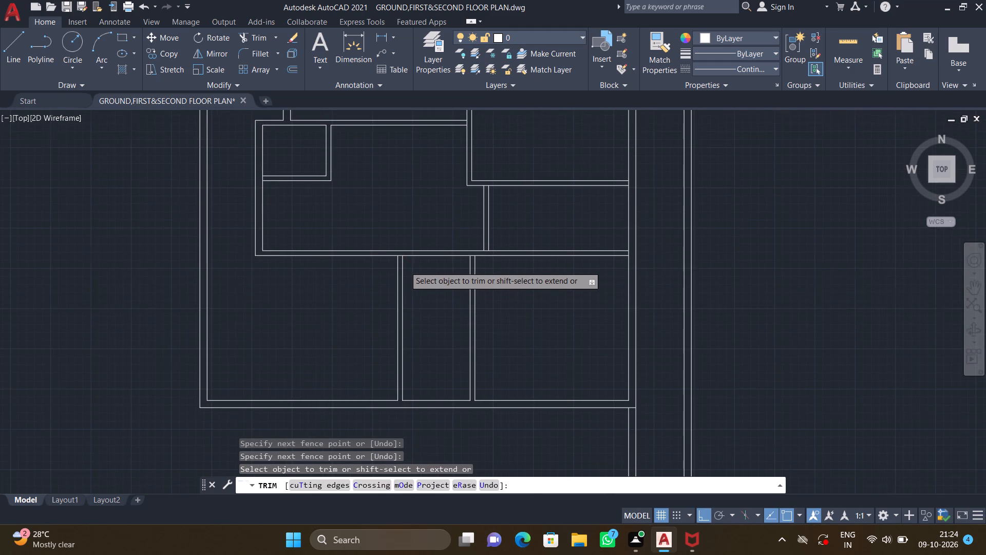
{"action": "scroll", "coordinate": [390, 244], "scroll_direction": "up", "scroll_amount": 2}
{"action": "left_click", "coordinate": [388, 230]}
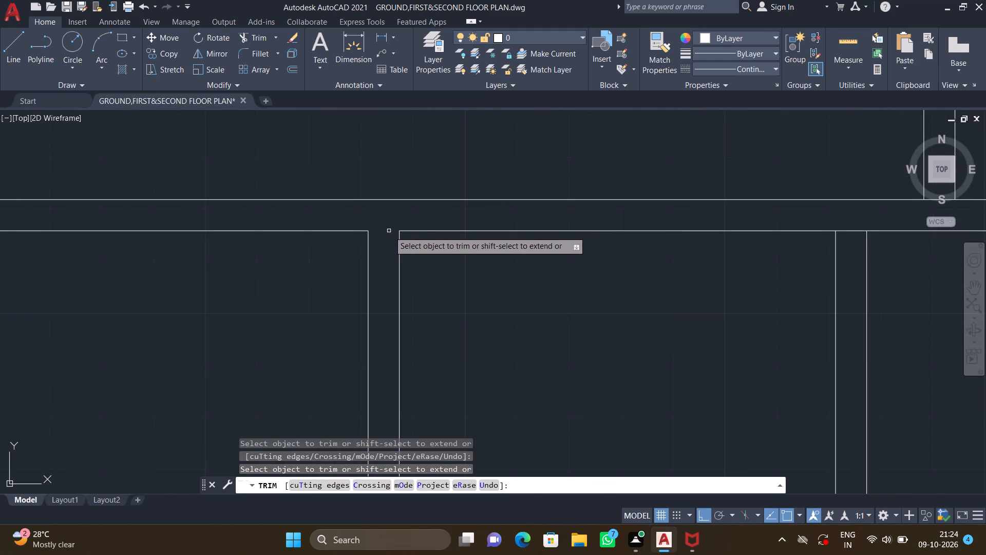
{"action": "scroll", "coordinate": [458, 271], "scroll_direction": "down", "scroll_amount": 2}
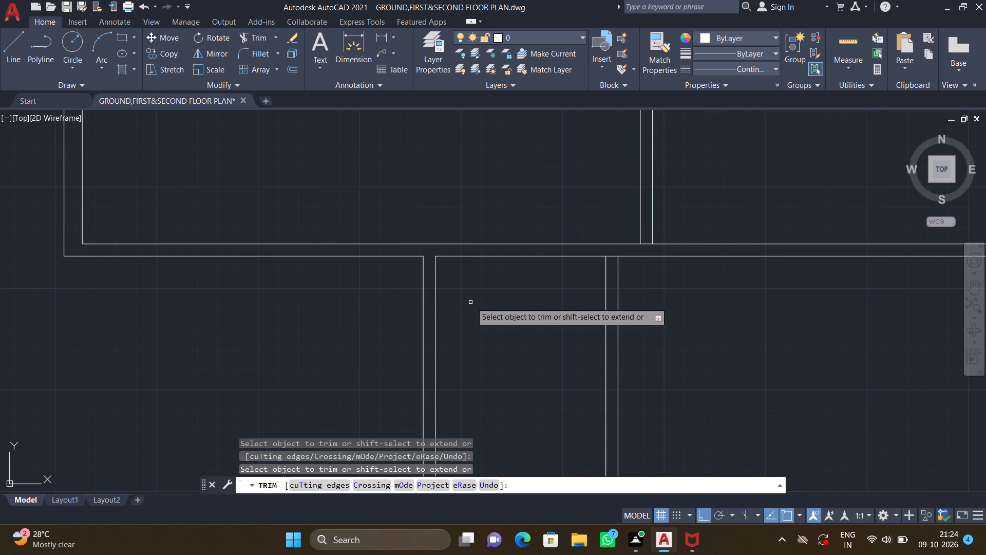
{"action": "key", "text": "Return"}
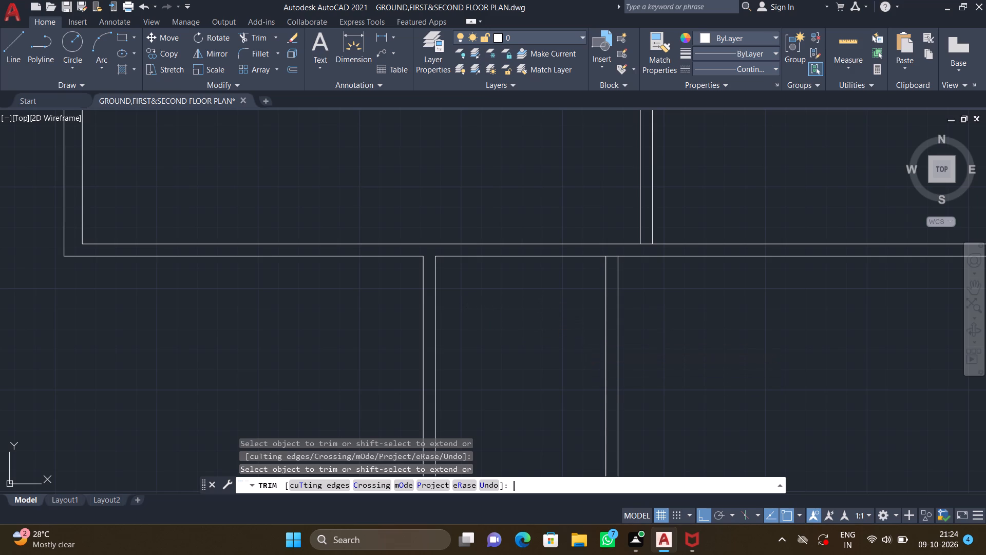
{"action": "middle_click_drag", "start_coordinate": [643, 361], "coordinate": [527, 276]}
{"action": "scroll", "coordinate": [643, 361], "scroll_direction": "down", "scroll_amount": 1}
{"action": "scroll", "coordinate": [536, 289], "scroll_direction": "down", "scroll_amount": 1}
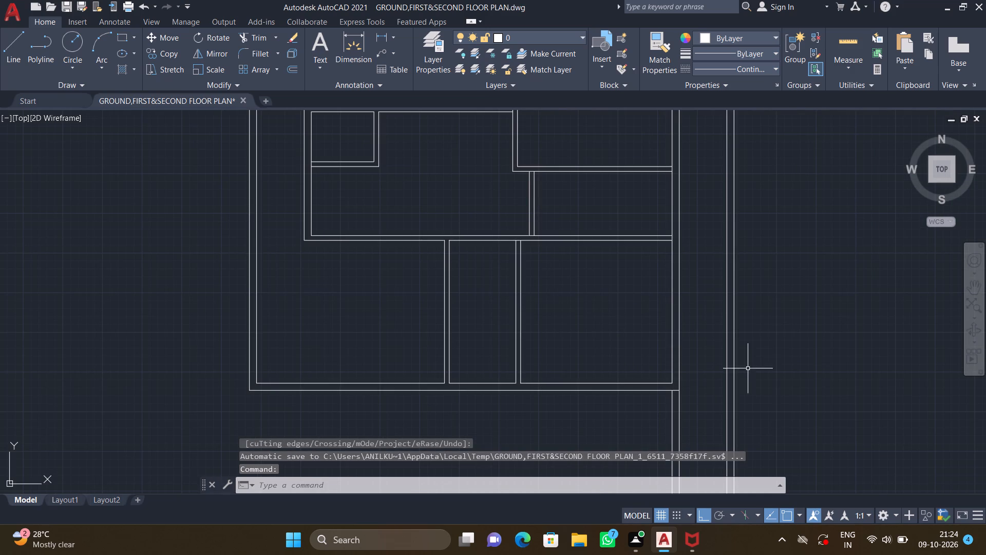
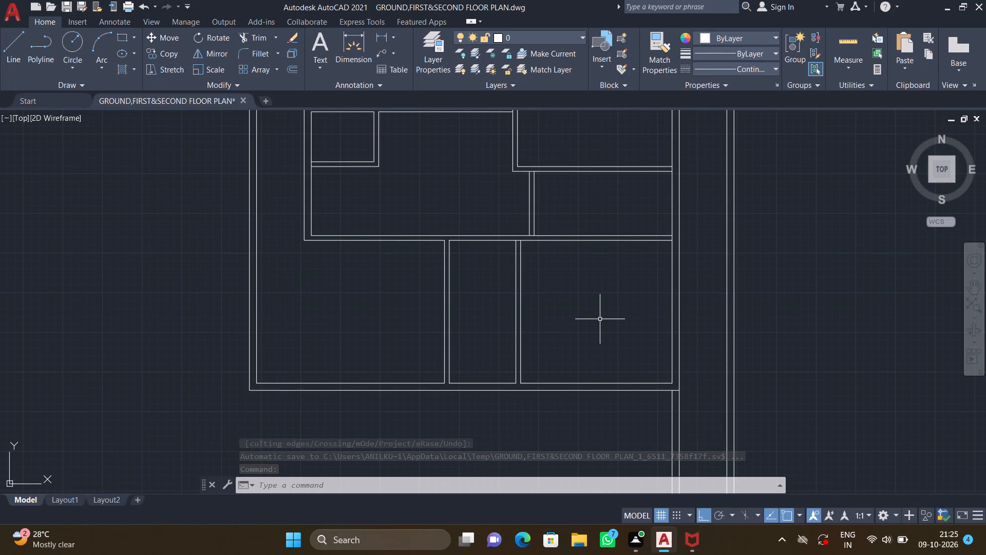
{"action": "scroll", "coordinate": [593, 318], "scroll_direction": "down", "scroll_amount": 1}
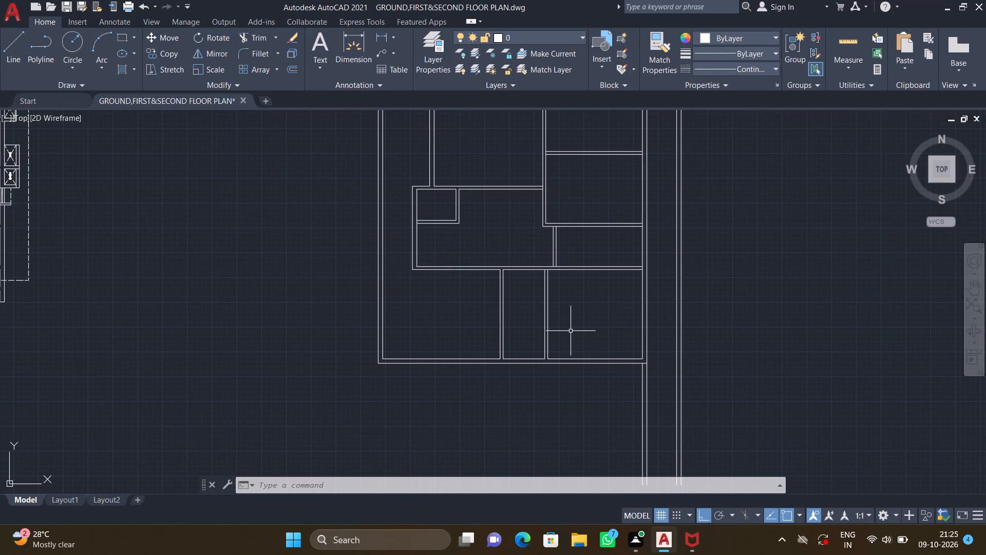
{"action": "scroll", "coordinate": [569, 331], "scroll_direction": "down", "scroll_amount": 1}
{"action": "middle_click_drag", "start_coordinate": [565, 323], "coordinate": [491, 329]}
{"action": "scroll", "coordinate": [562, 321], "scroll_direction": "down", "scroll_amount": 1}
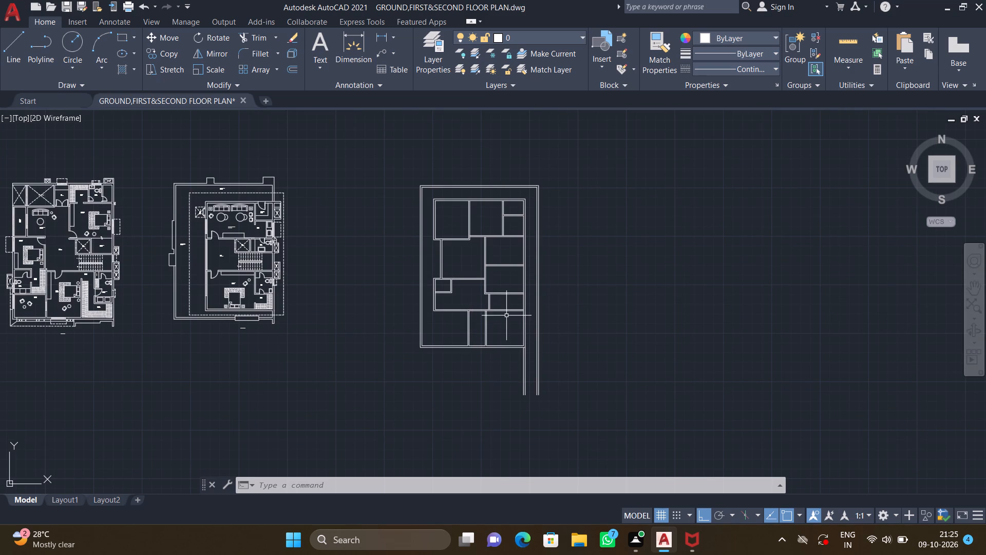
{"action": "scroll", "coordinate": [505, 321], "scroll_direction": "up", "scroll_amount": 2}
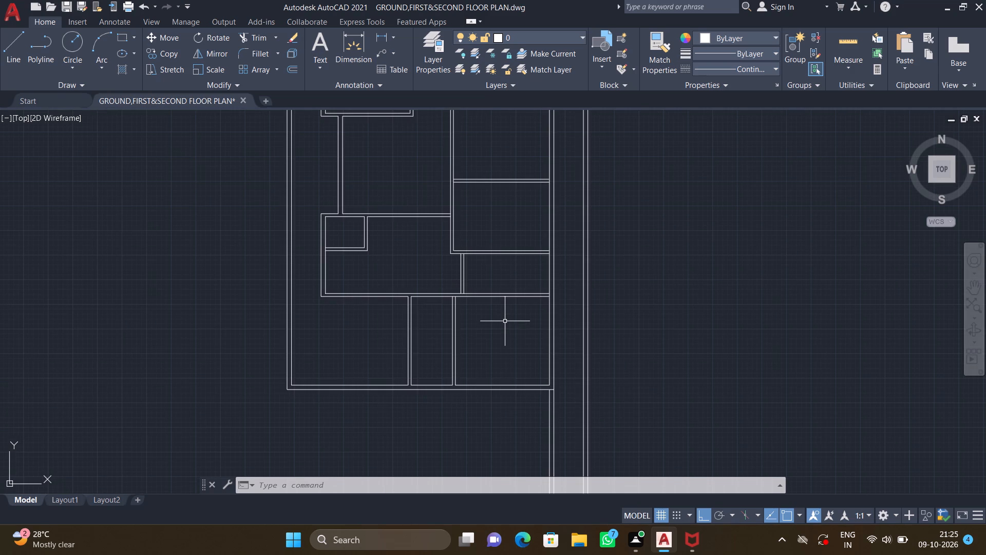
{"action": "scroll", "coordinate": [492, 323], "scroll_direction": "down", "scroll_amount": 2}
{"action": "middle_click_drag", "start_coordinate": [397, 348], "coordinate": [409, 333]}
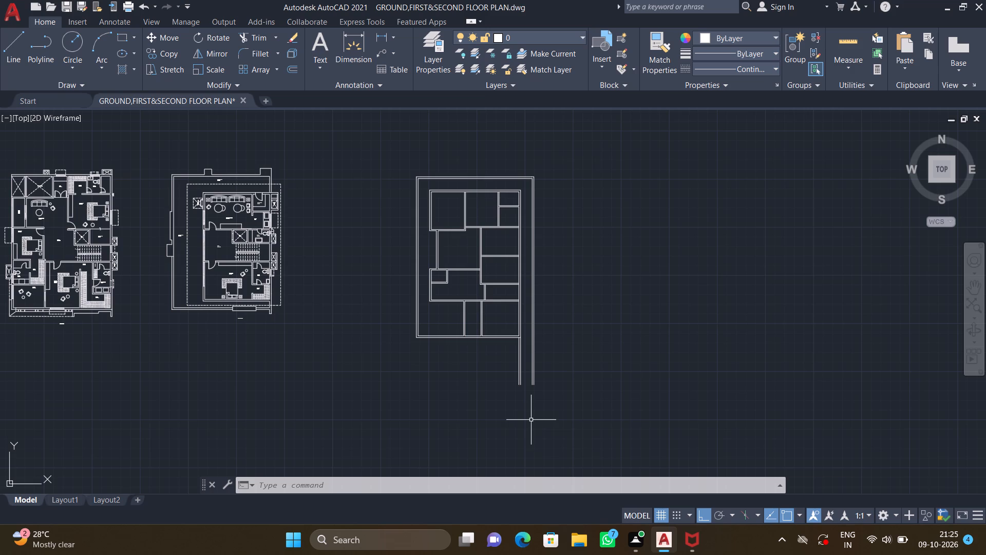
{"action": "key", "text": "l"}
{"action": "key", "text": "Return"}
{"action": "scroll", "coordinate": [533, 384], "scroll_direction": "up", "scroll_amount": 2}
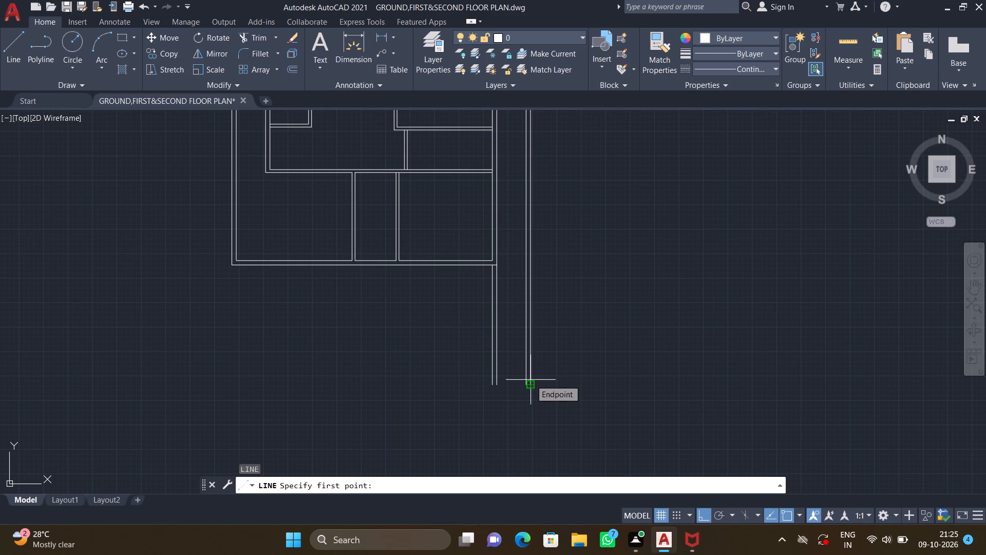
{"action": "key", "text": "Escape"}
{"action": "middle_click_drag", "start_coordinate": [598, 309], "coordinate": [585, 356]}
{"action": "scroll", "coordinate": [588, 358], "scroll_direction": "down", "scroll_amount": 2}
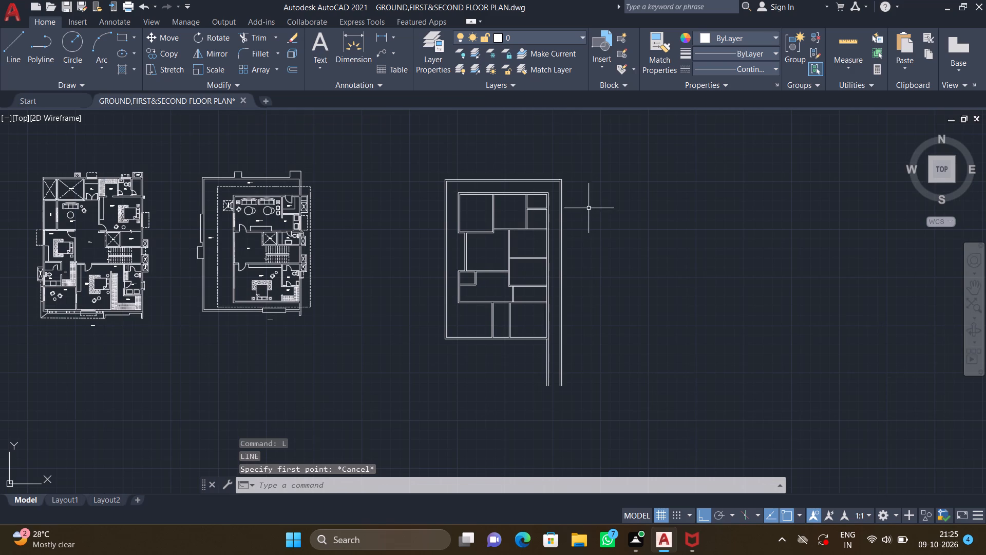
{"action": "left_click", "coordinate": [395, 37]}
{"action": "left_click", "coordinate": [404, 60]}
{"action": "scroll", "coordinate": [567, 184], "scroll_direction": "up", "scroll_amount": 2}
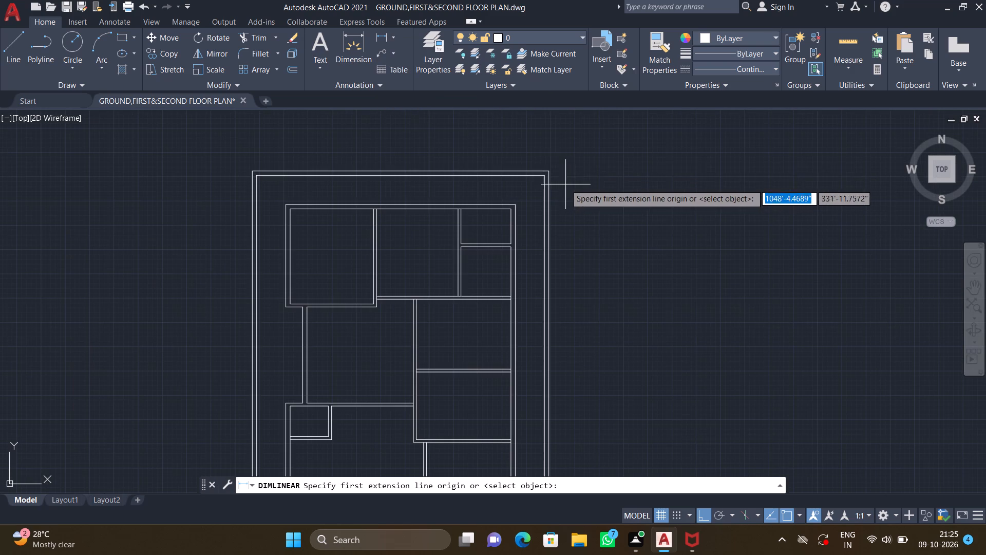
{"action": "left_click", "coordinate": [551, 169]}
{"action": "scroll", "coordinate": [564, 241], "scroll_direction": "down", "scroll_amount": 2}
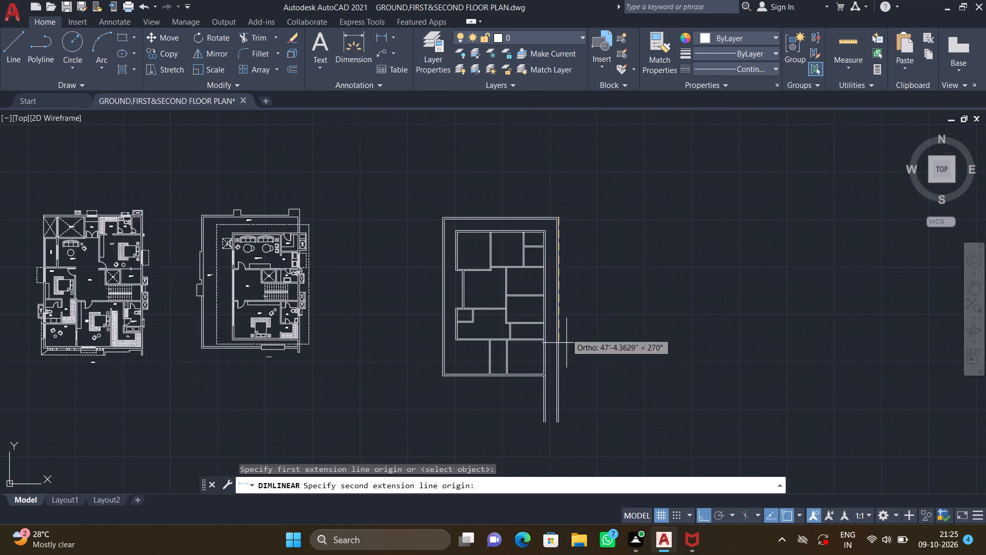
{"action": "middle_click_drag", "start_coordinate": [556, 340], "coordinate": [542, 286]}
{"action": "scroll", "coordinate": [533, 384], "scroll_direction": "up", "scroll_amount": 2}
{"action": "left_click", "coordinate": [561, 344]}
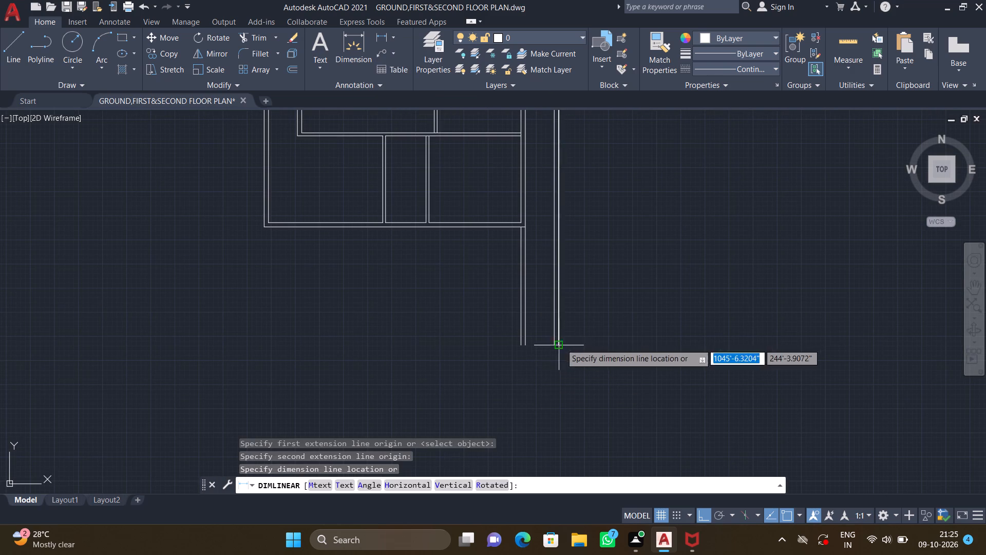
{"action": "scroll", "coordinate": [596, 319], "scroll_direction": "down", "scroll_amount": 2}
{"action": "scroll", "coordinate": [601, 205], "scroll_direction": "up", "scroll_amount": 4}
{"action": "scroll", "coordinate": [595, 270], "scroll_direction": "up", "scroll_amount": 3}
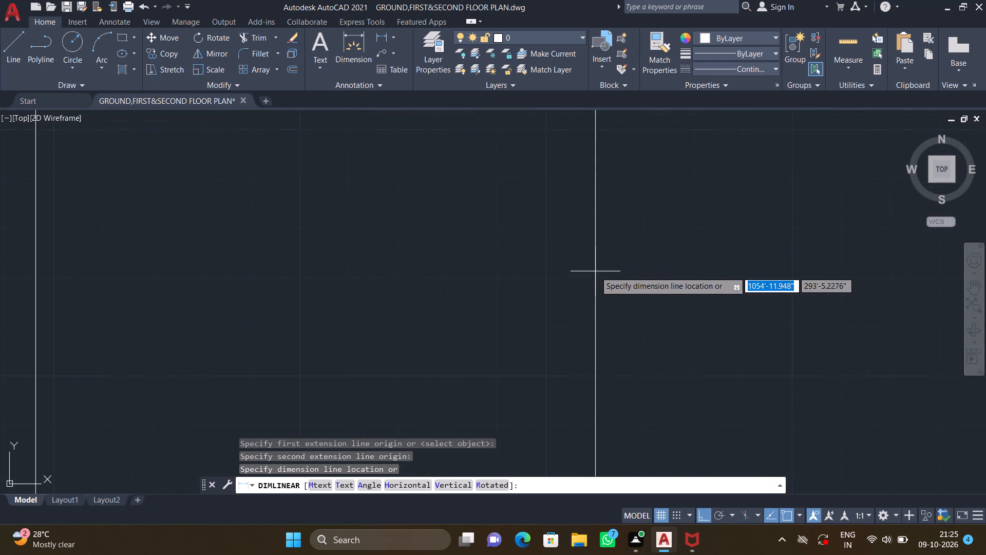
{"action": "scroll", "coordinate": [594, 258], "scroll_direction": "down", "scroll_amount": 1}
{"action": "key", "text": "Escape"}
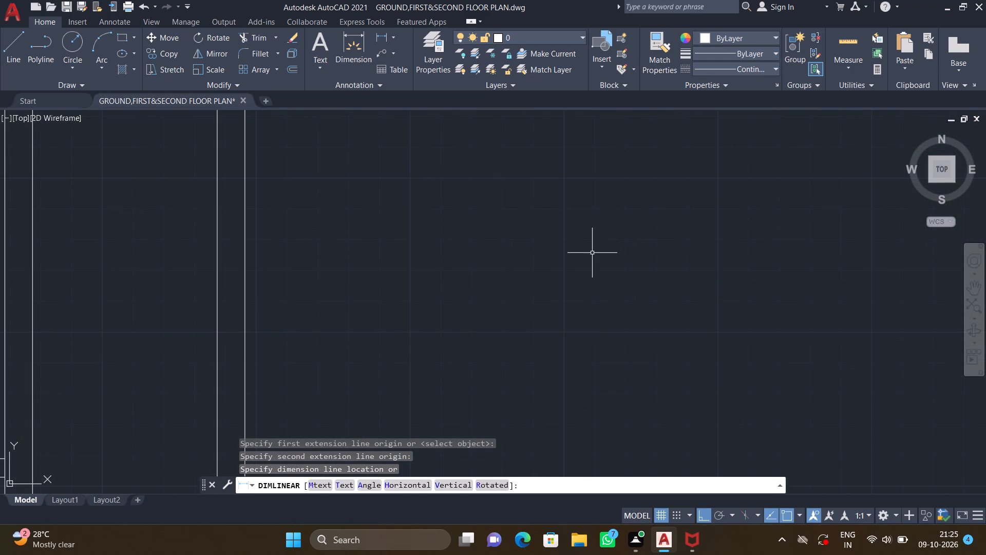
Draw a 50'-11" horizontal line westward from the lower end of the east boundary wall, aligned with the plan's west outer face.
{"action": "scroll", "coordinate": [576, 288], "scroll_direction": "down", "scroll_amount": 4}
{"action": "middle_click_drag", "start_coordinate": [530, 330], "coordinate": [531, 255]}
{"action": "scroll", "coordinate": [531, 253], "scroll_direction": "down", "scroll_amount": 3}
{"action": "middle_click_drag", "start_coordinate": [516, 342], "coordinate": [515, 292]}
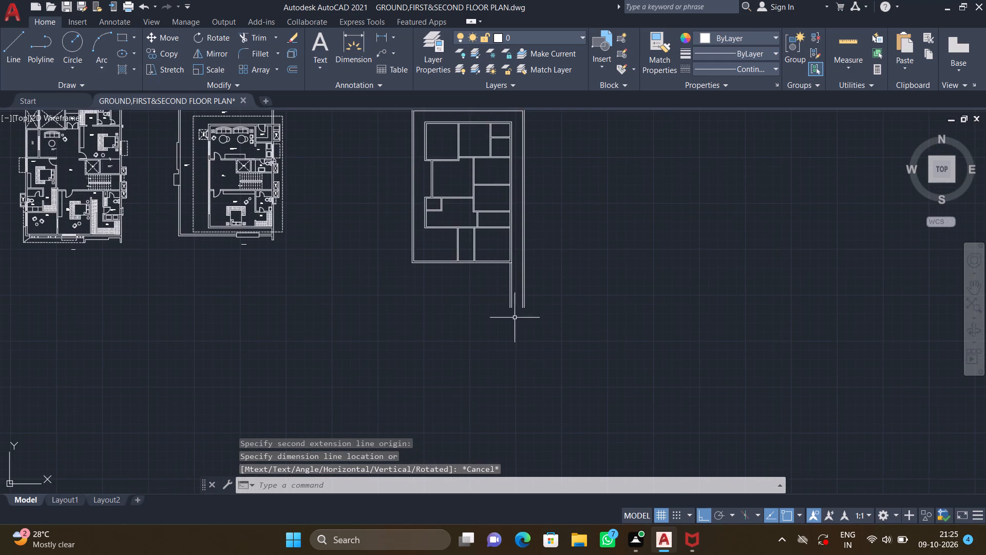
{"action": "scroll", "coordinate": [515, 318], "scroll_direction": "up", "scroll_amount": 2}
{"action": "key", "text": "l"}
{"action": "key", "text": "Return"}
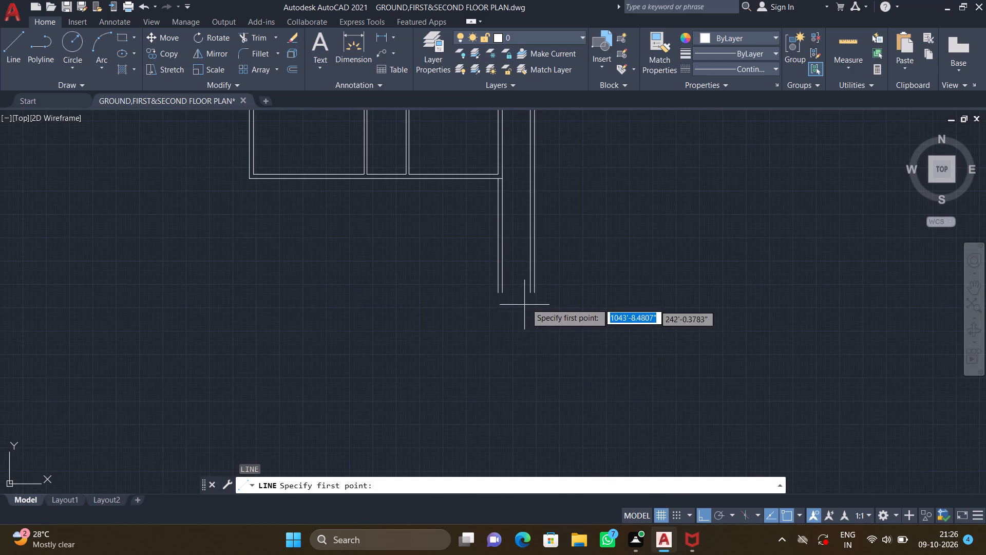
{"action": "scroll", "coordinate": [531, 295], "scroll_direction": "up", "scroll_amount": 2}
{"action": "left_click", "coordinate": [534, 288]}
{"action": "scroll", "coordinate": [467, 300], "scroll_direction": "down", "scroll_amount": 2}
{"action": "middle_click_drag", "start_coordinate": [266, 318], "coordinate": [354, 330]}
{"action": "scroll", "coordinate": [362, 332], "scroll_direction": "down", "scroll_amount": 1}
{"action": "middle_click_drag", "start_coordinate": [277, 308], "coordinate": [328, 323]}
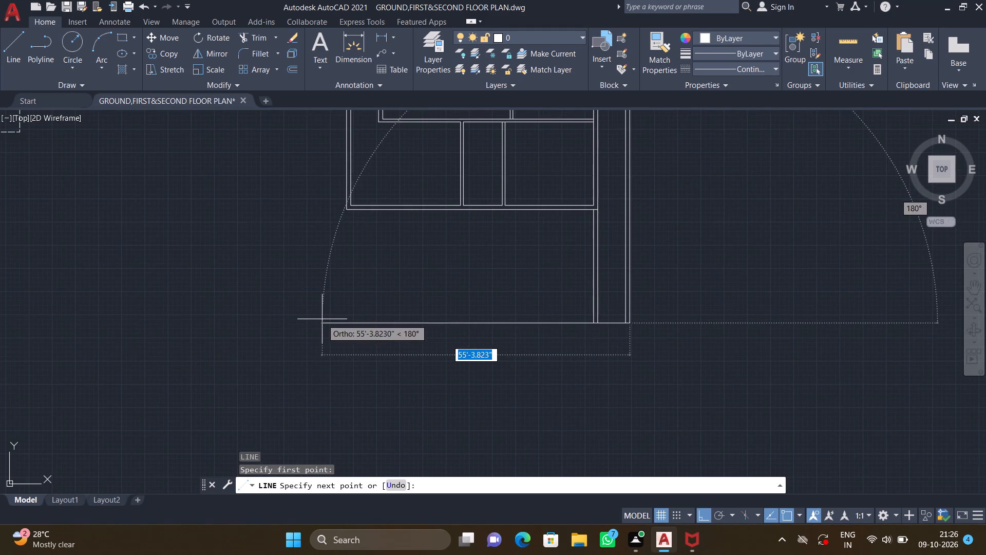
{"action": "scroll", "coordinate": [322, 319], "scroll_direction": "up", "scroll_amount": 1}
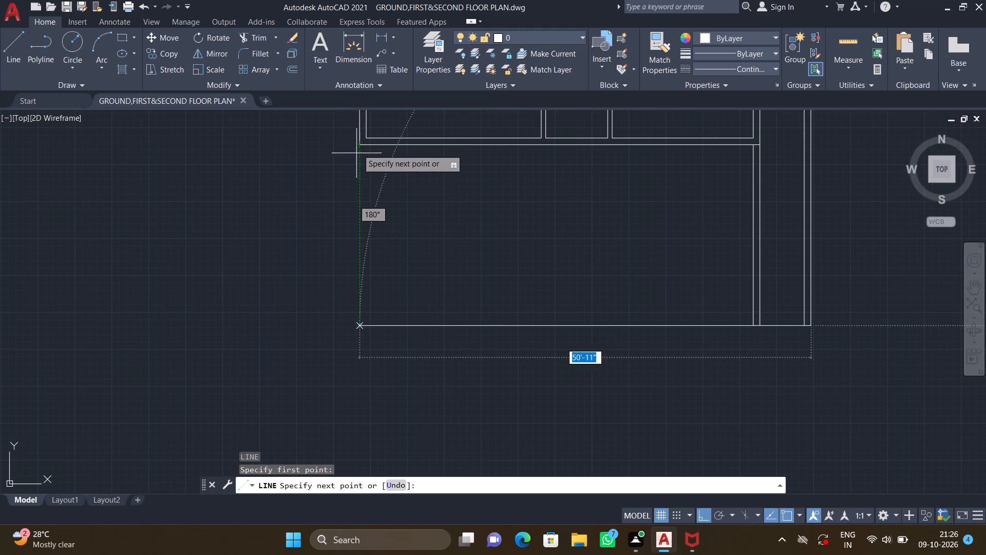
{"action": "left_click", "coordinate": [361, 327]}
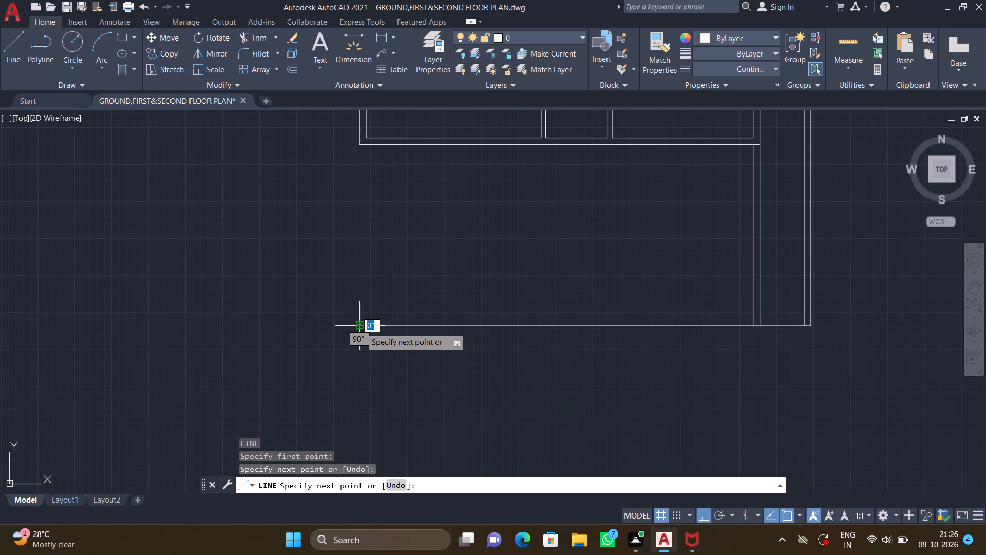
{"action": "key", "text": "Return"}
Extend both lines of the west outer wall down to the new bottom boundary line.
{"action": "middle_click_drag", "start_coordinate": [377, 256], "coordinate": [371, 345]}
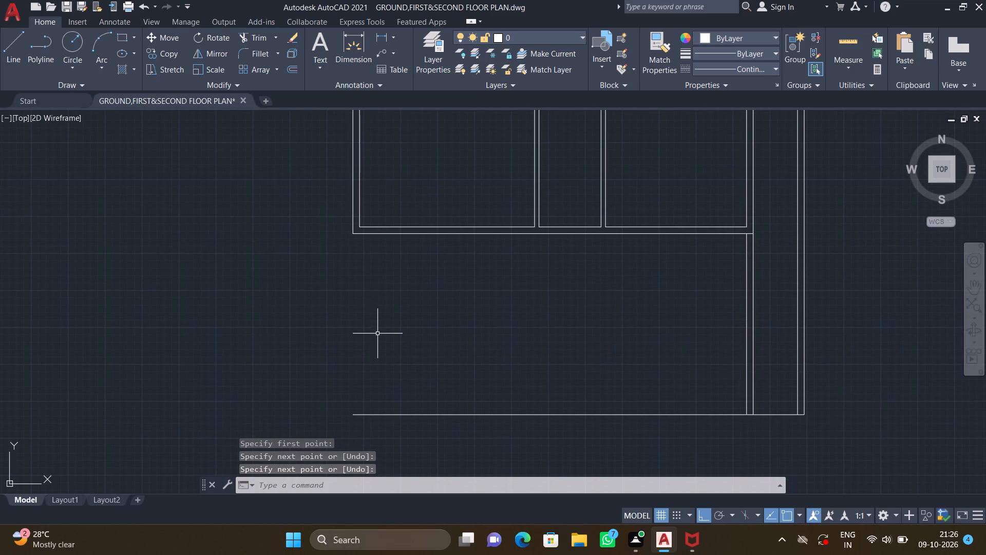
{"action": "type", "text": "ex"}
{"action": "key", "text": "Return"}
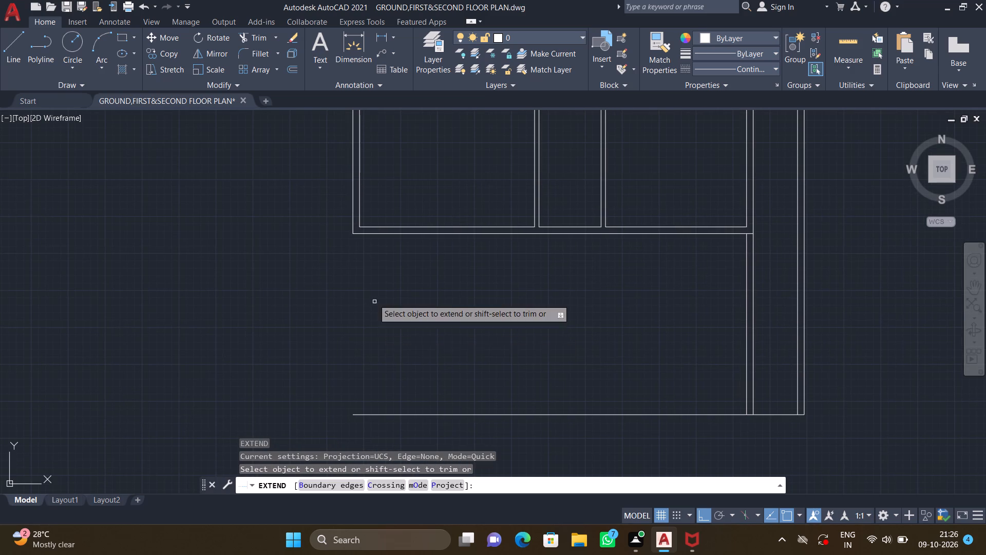
{"action": "left_click", "coordinate": [352, 228]}
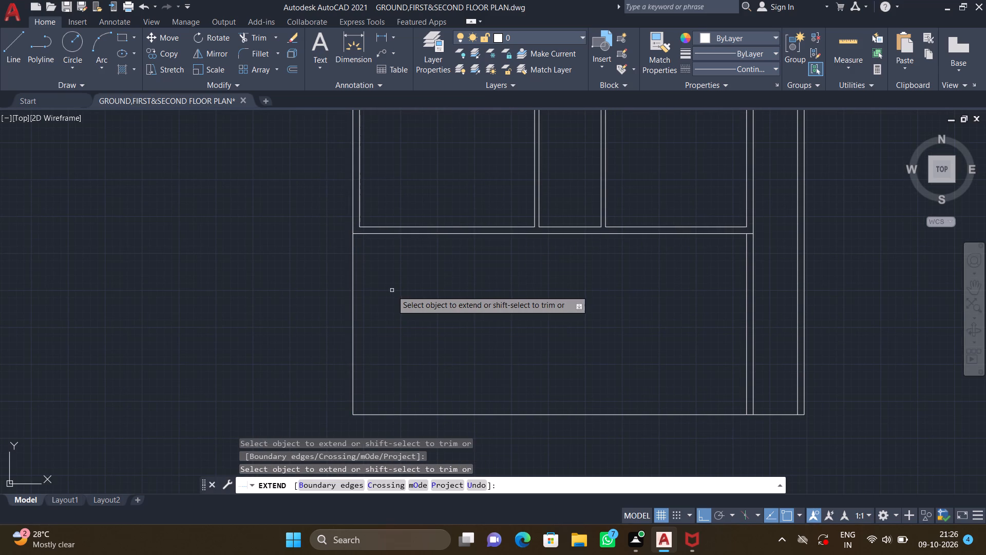
{"action": "key", "text": "Return"}
{"action": "type", "text": "ex"}
{"action": "key", "text": "Return"}
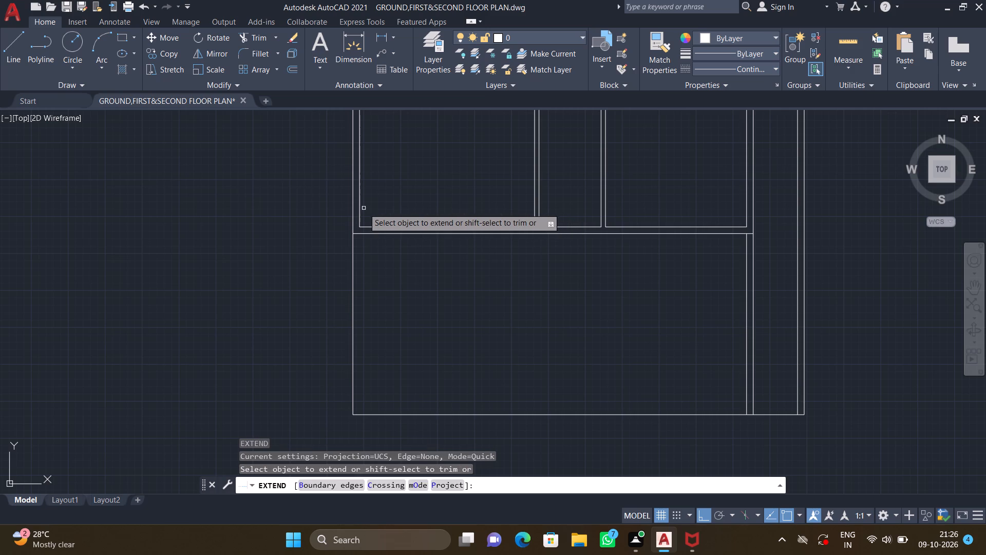
{"action": "double_click", "coordinate": [359, 207]}
{"action": "left_click", "coordinate": [361, 213]}
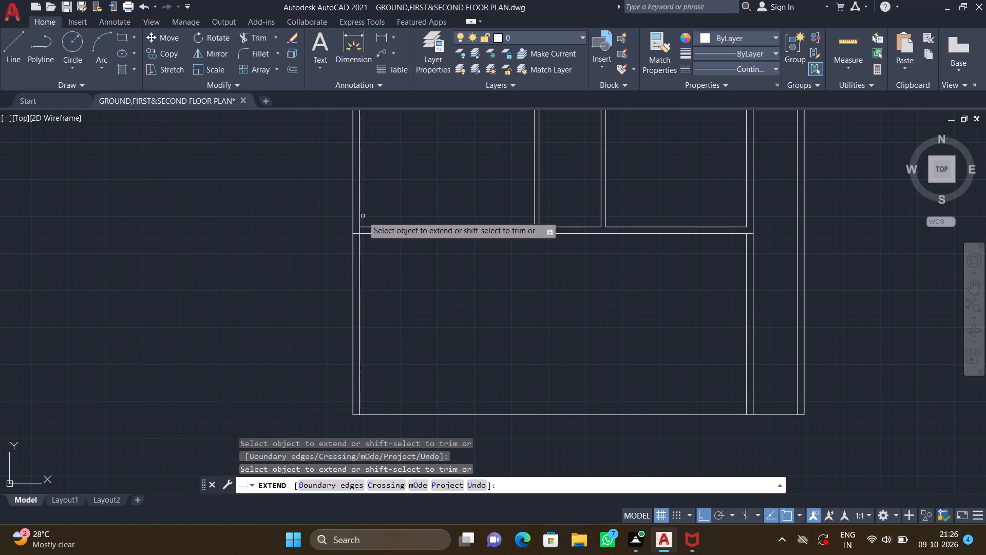
{"action": "key", "text": "Return"}
Offset the bottom boundary line 9" inward to form the south wall thickness.
{"action": "scroll", "coordinate": [409, 324], "scroll_direction": "down", "scroll_amount": 2}
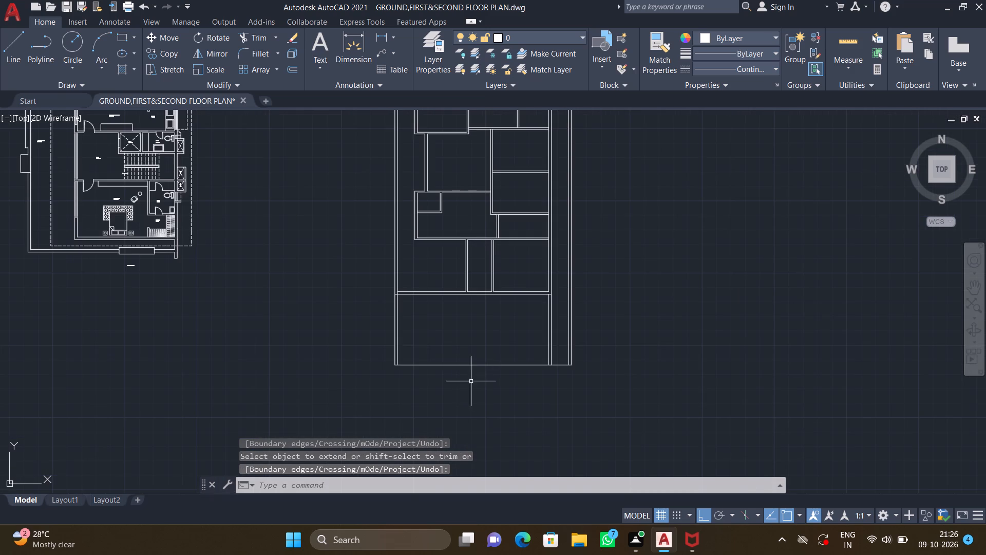
{"action": "middle_click_drag", "start_coordinate": [432, 373], "coordinate": [399, 332]}
{"action": "scroll", "coordinate": [432, 316], "scroll_direction": "up", "scroll_amount": 2}
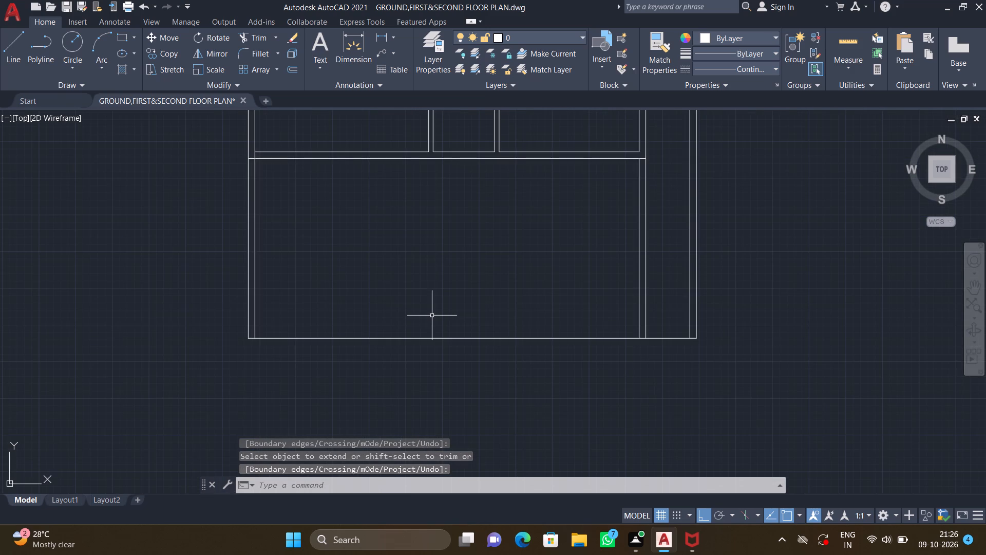
{"action": "key", "text": "o"}
{"action": "key", "text": "Return"}
{"action": "type", "text": "9\""}
{"action": "key", "text": "Return"}
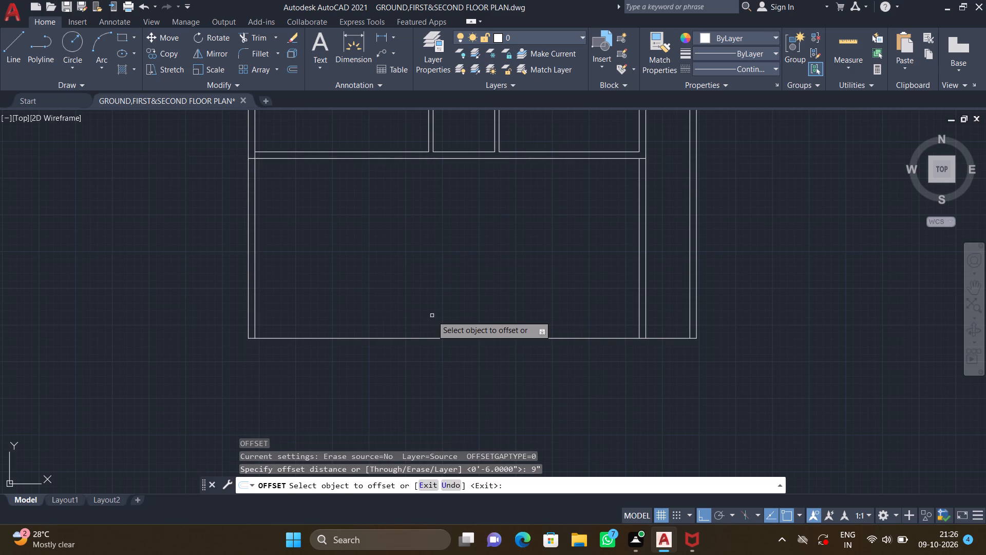
{"action": "left_click", "coordinate": [439, 338]}
{"action": "left_click", "coordinate": [433, 299]}
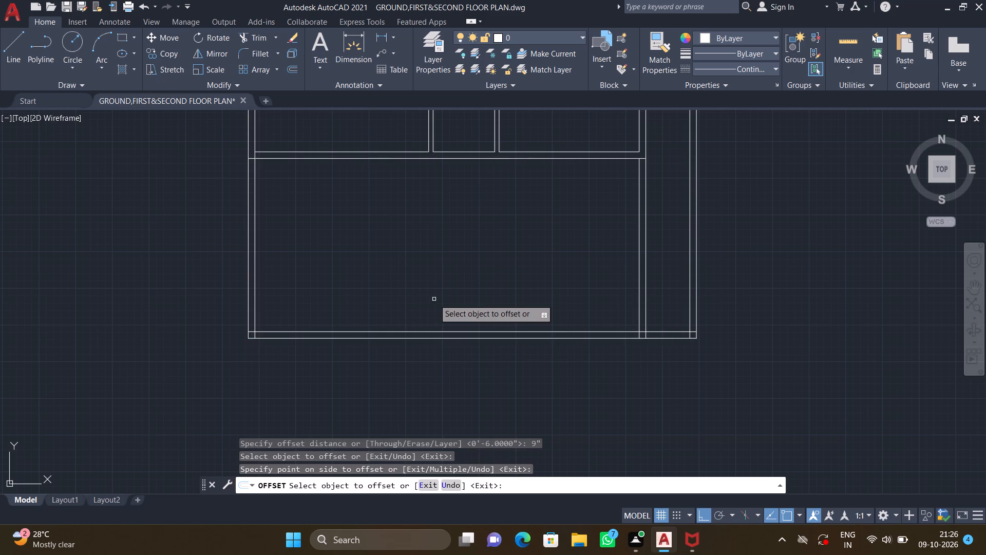
{"action": "key", "text": "Return"}
Trim away the two vertical wall lines running below the southeast corner of the inner building.
{"action": "scroll", "coordinate": [456, 331], "scroll_direction": "down", "scroll_amount": 2}
{"action": "middle_click_drag", "start_coordinate": [450, 355], "coordinate": [449, 357]}
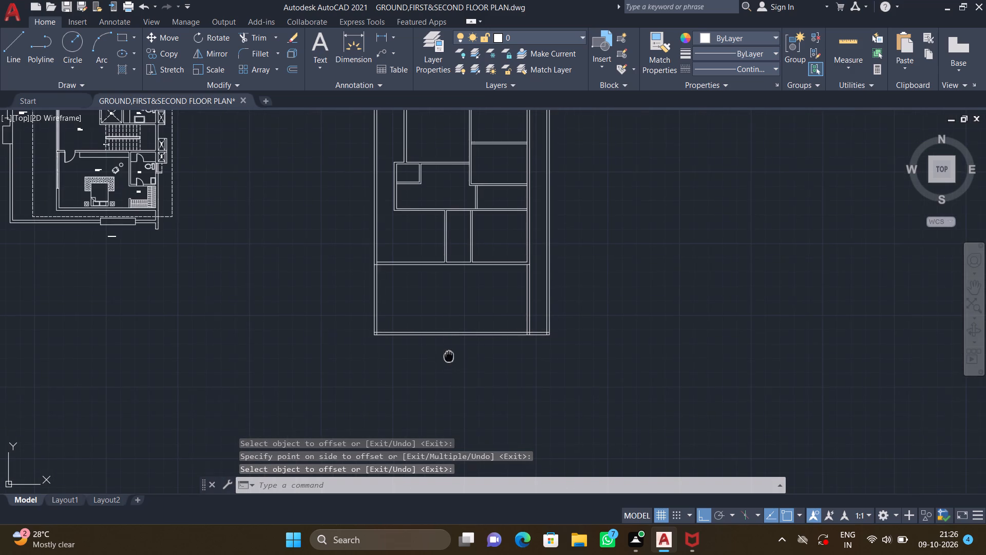
{"action": "middle_click_drag", "start_coordinate": [449, 357], "coordinate": [452, 415]}
{"action": "scroll", "coordinate": [456, 416], "scroll_direction": "down", "scroll_amount": 1}
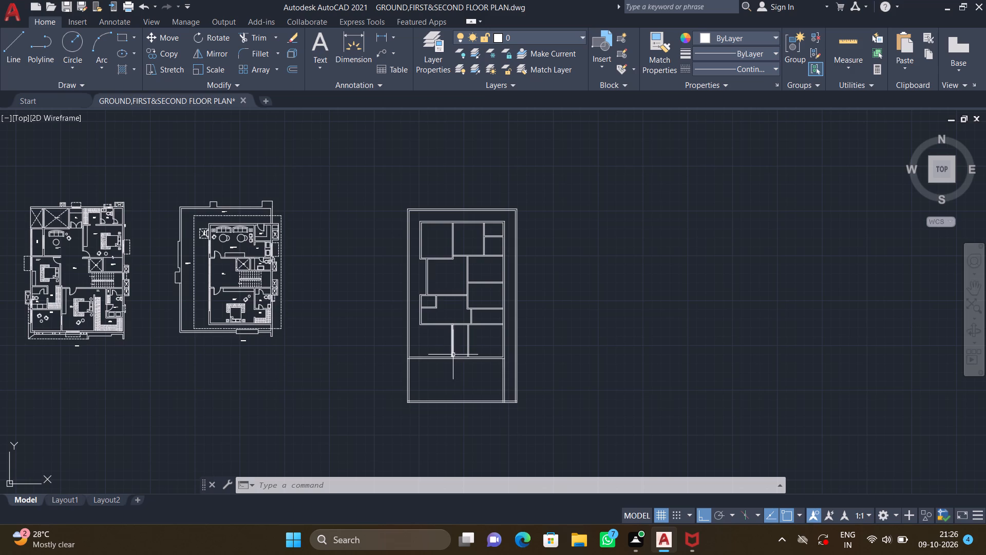
{"action": "middle_click_drag", "start_coordinate": [485, 376], "coordinate": [469, 365]}
{"action": "scroll", "coordinate": [478, 379], "scroll_direction": "up", "scroll_amount": 1}
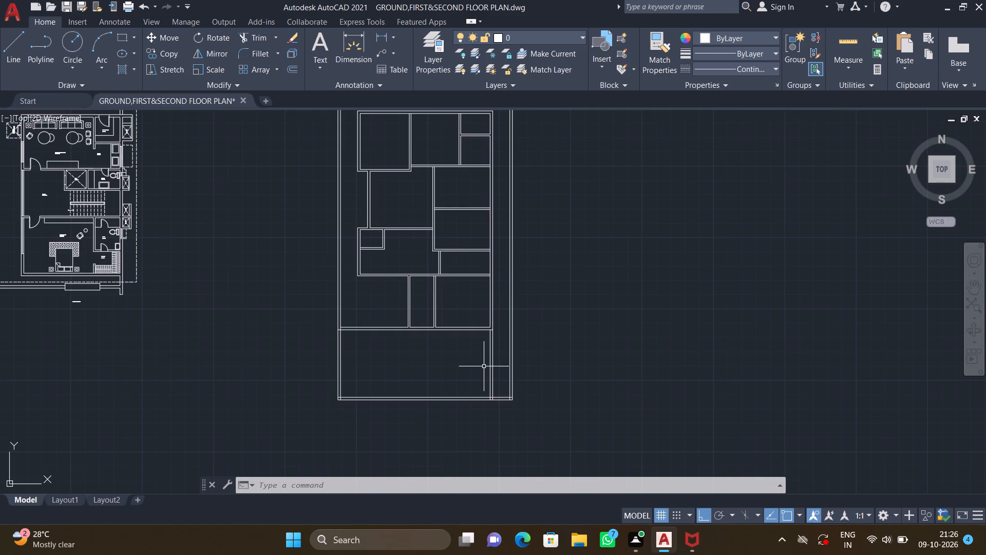
{"action": "scroll", "coordinate": [496, 366], "scroll_direction": "up", "scroll_amount": 3}
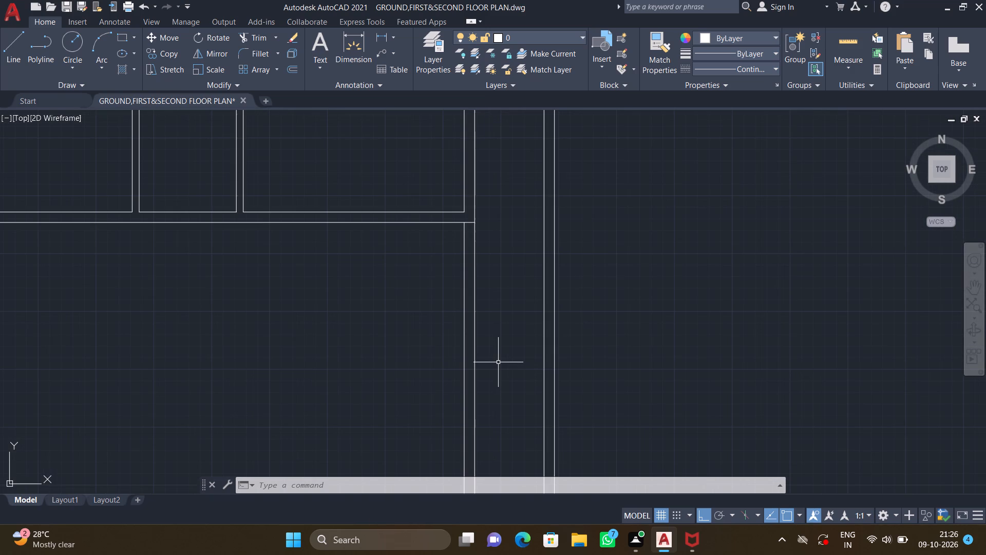
{"action": "type", "text": "tr"}
{"action": "key", "text": "Return"}
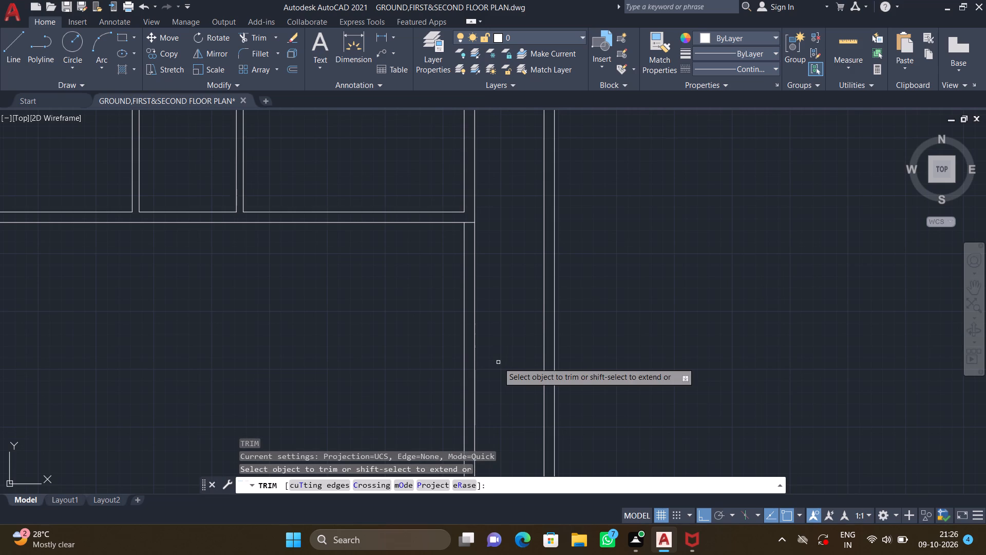
{"action": "left_click_drag", "start_coordinate": [430, 318], "coordinate": [492, 335]}
{"action": "left_click", "coordinate": [494, 336]}
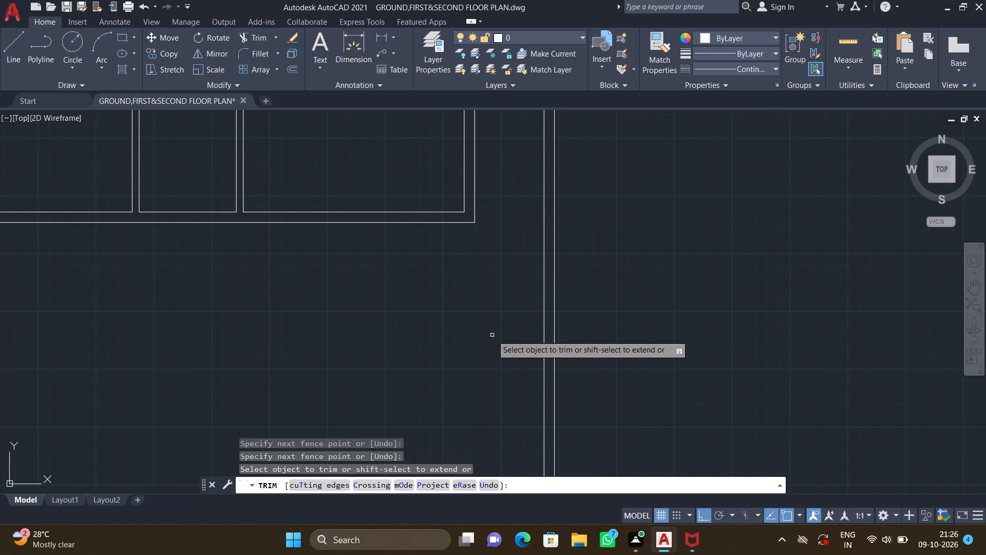
{"action": "key", "text": "Return"}
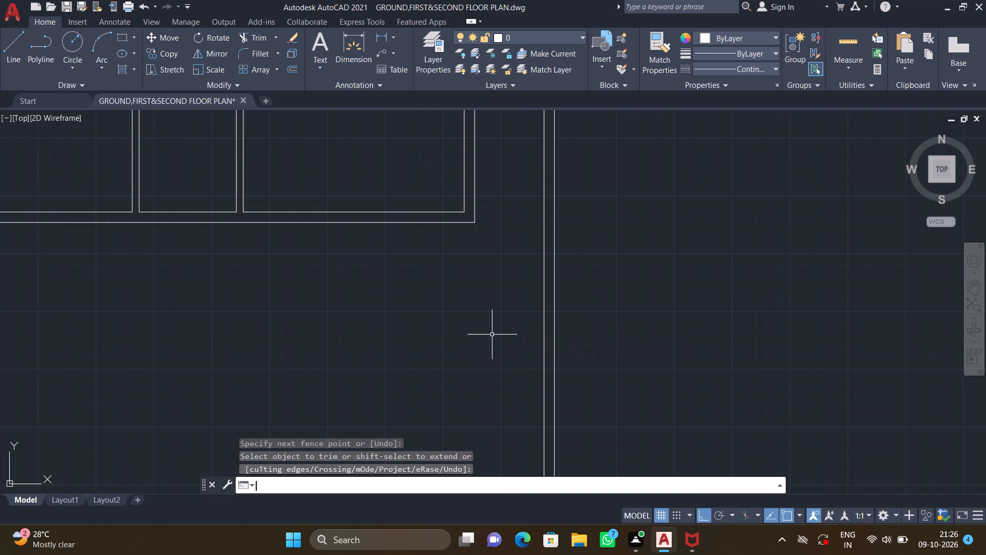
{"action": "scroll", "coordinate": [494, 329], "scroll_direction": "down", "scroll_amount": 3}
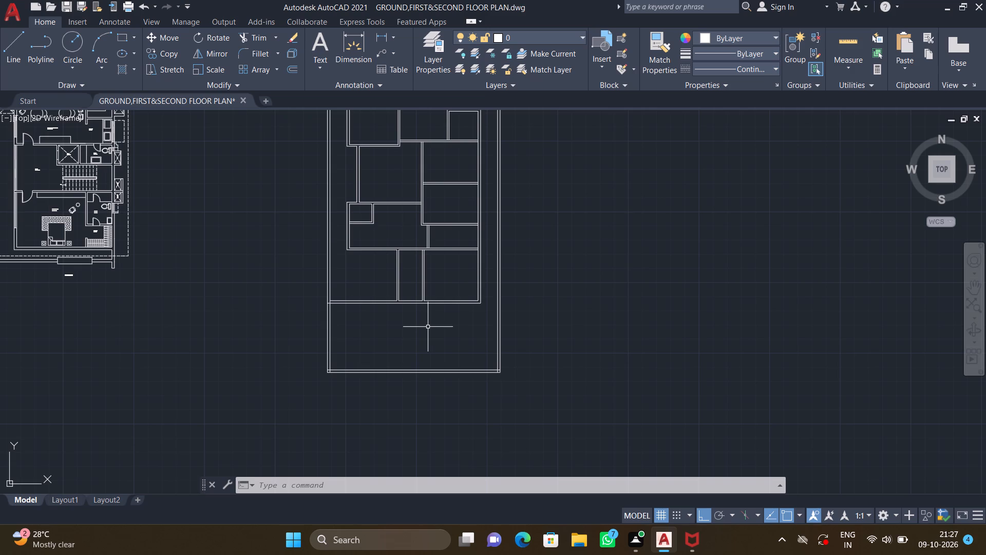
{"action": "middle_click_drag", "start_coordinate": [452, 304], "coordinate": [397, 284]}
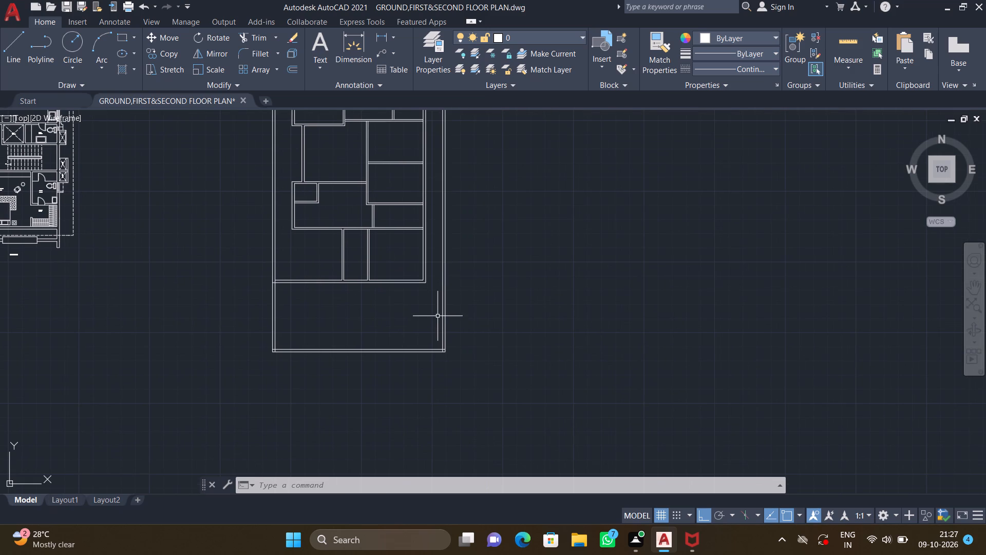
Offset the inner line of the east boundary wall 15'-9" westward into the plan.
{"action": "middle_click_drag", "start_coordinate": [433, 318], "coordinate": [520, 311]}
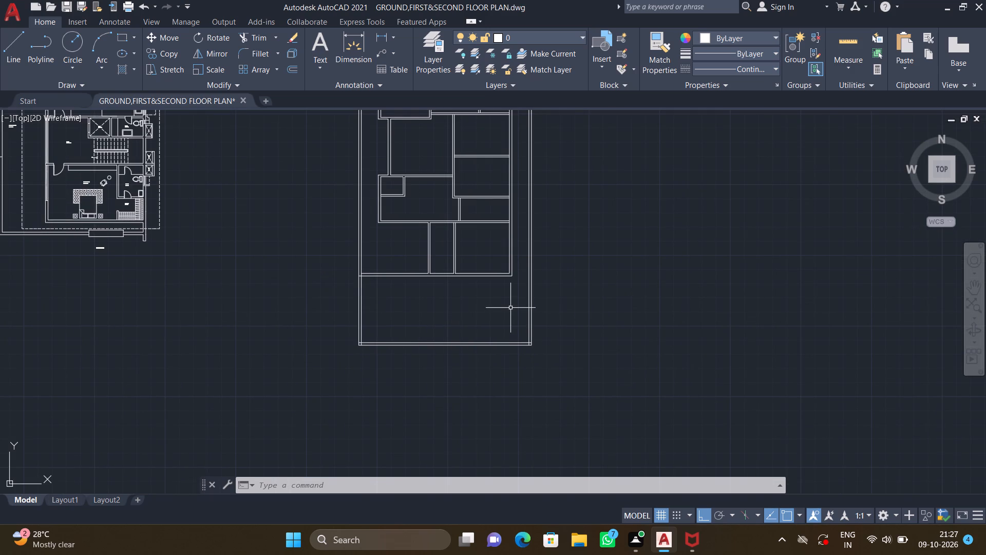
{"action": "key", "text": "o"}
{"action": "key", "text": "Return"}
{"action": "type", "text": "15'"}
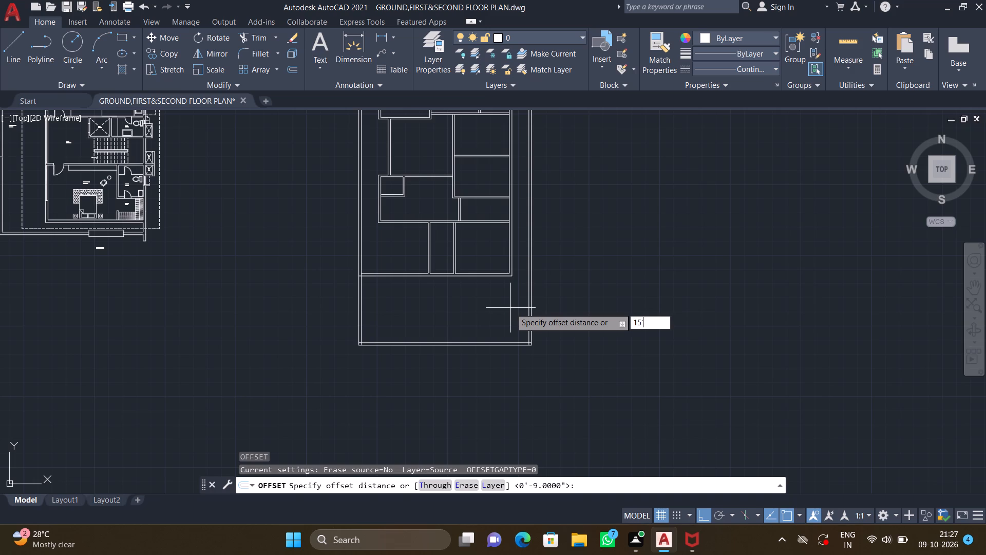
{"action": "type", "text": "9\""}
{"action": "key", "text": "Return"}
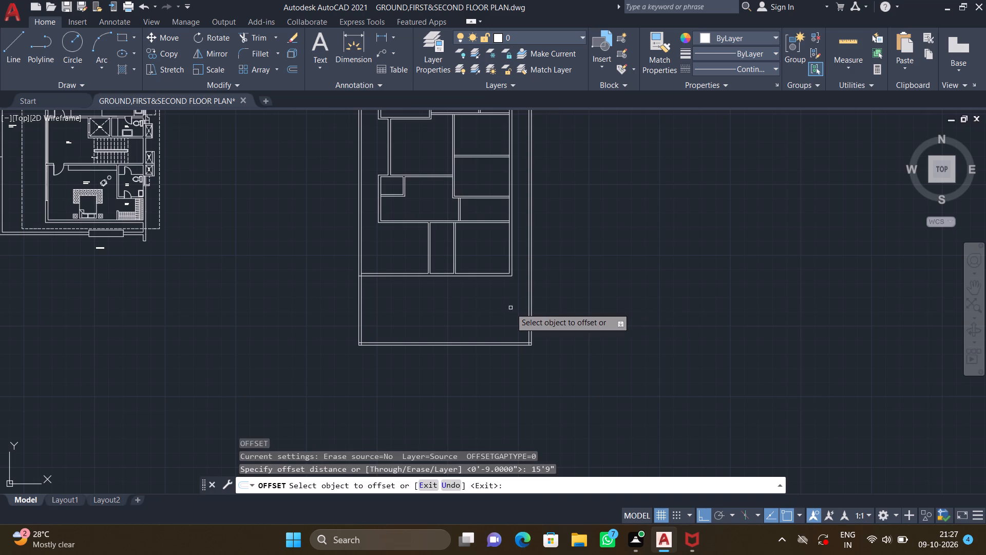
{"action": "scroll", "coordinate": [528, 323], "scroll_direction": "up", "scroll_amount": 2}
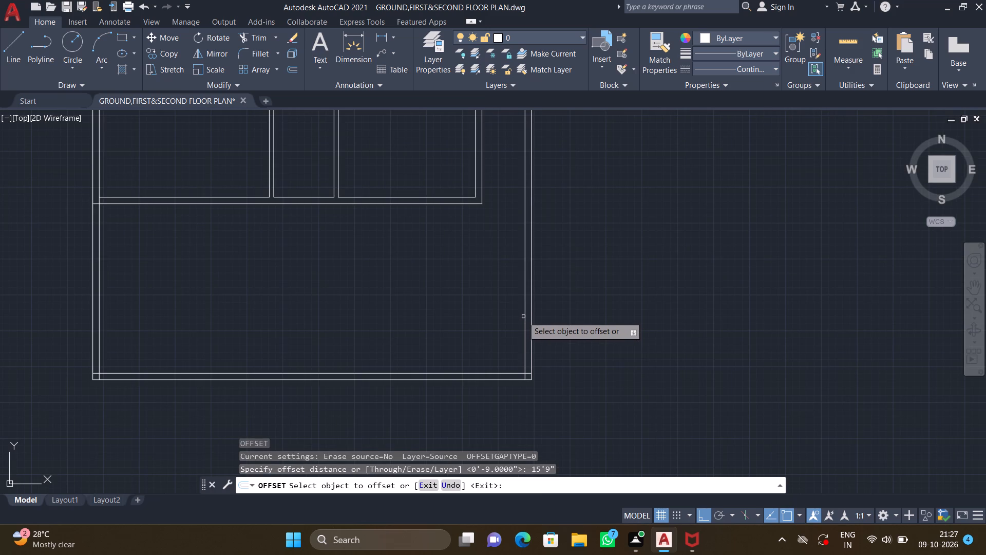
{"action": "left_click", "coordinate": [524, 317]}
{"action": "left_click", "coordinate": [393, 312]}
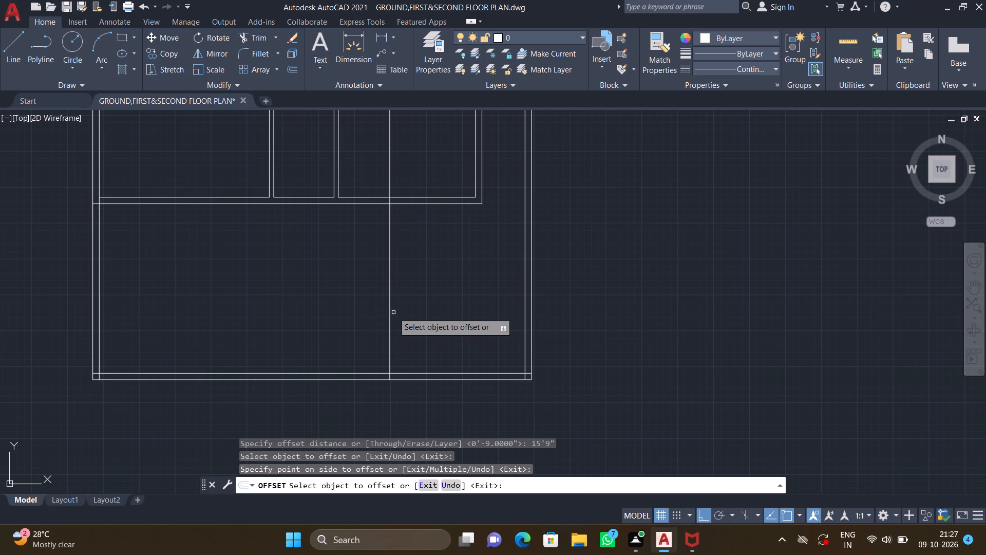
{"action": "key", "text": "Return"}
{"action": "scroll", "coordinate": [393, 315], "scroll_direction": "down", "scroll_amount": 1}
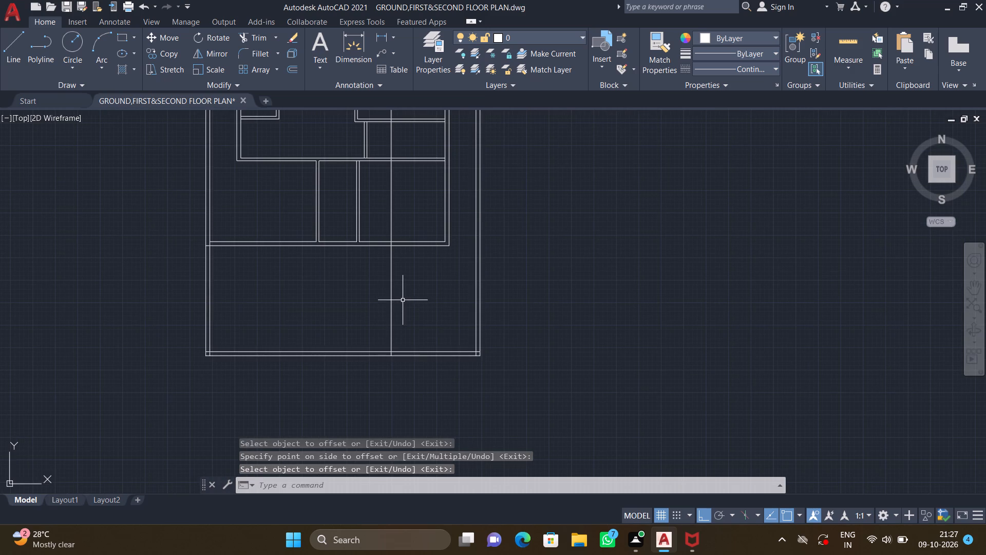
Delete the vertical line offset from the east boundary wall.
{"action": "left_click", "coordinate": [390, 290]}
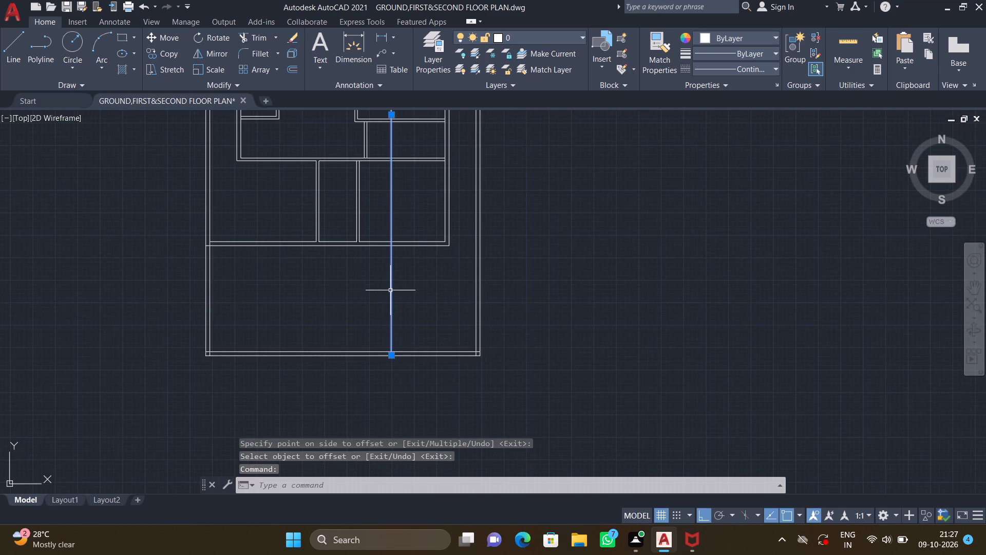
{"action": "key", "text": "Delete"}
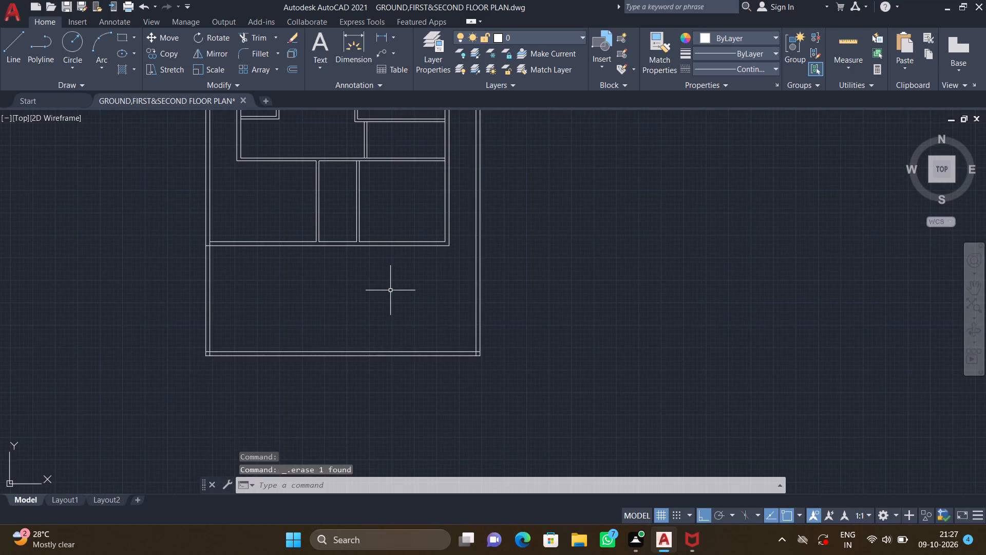
Draw a strip outline on the inner building's north wall from its northwest corner, about 17'-7" long and just under 3' deep.
{"action": "scroll", "coordinate": [355, 300], "scroll_direction": "down", "scroll_amount": 1}
{"action": "middle_click_drag", "start_coordinate": [348, 304], "coordinate": [380, 293]}
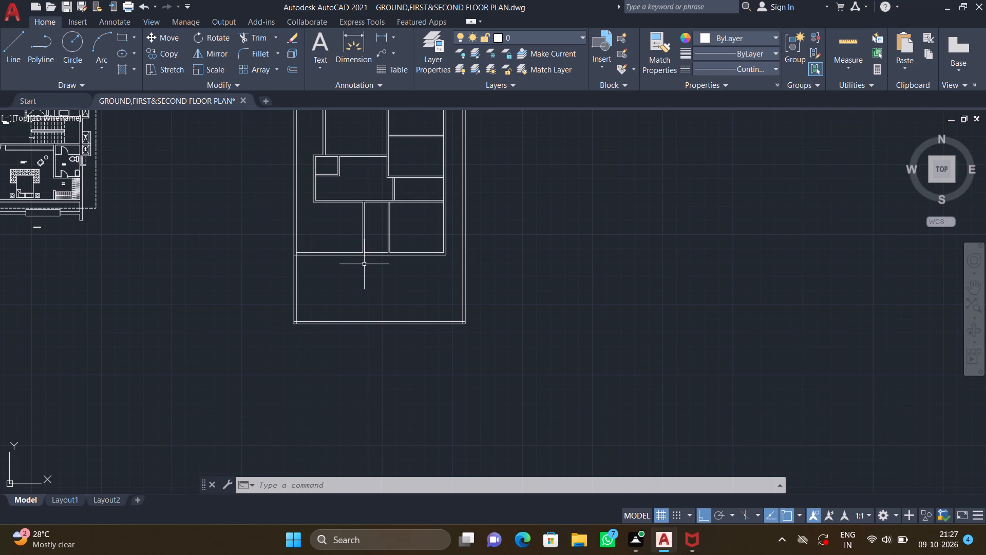
{"action": "middle_click_drag", "start_coordinate": [358, 260], "coordinate": [372, 305]}
{"action": "scroll", "coordinate": [360, 282], "scroll_direction": "down", "scroll_amount": 1}
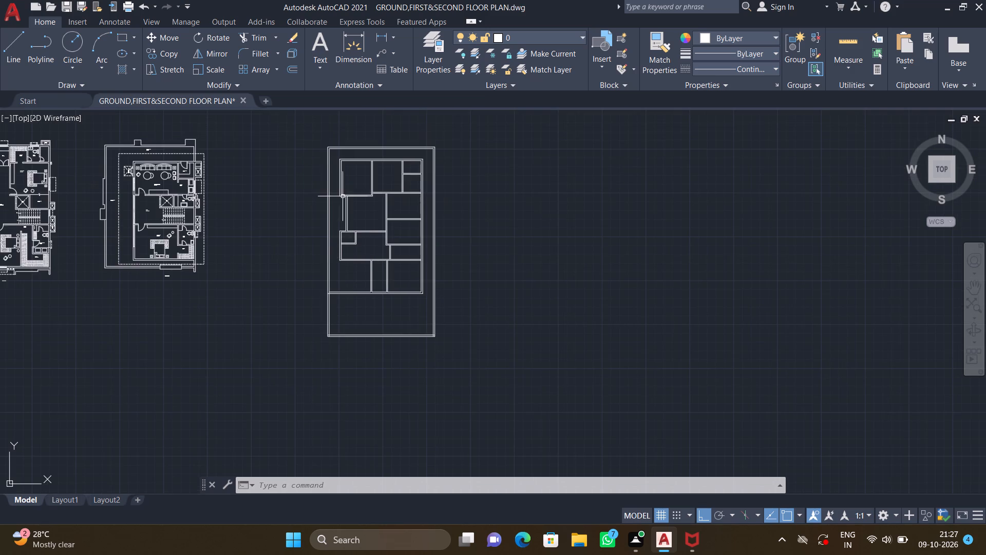
{"action": "middle_click_drag", "start_coordinate": [340, 204], "coordinate": [340, 243]}
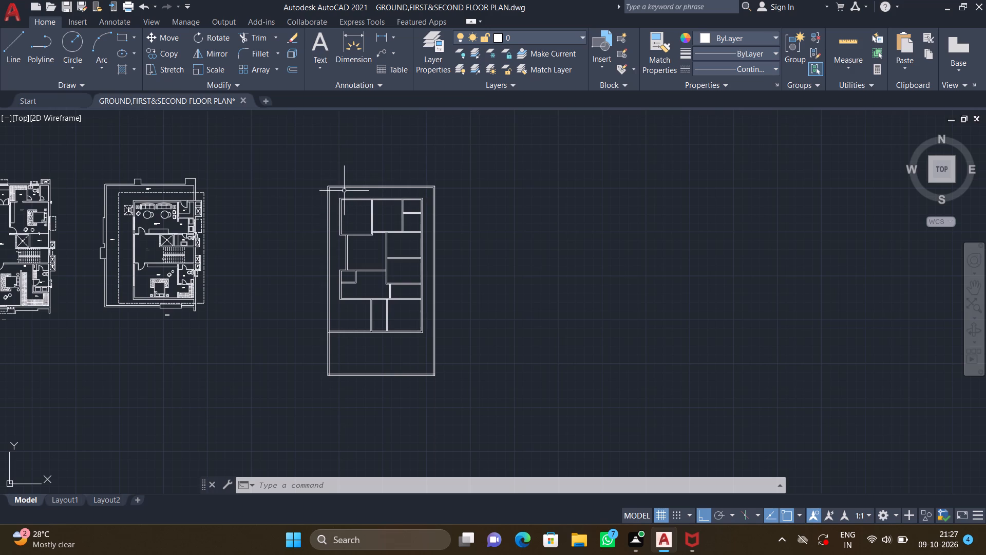
{"action": "key", "text": "l"}
{"action": "key", "text": "Return"}
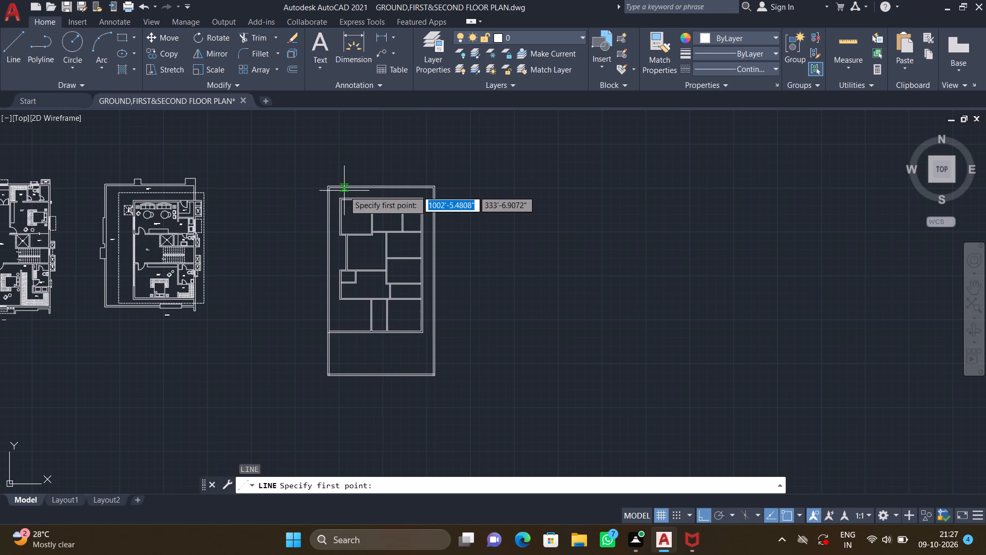
{"action": "scroll", "coordinate": [328, 209], "scroll_direction": "up", "scroll_amount": 3}
{"action": "middle_click_drag", "start_coordinate": [330, 219], "coordinate": [322, 286]}
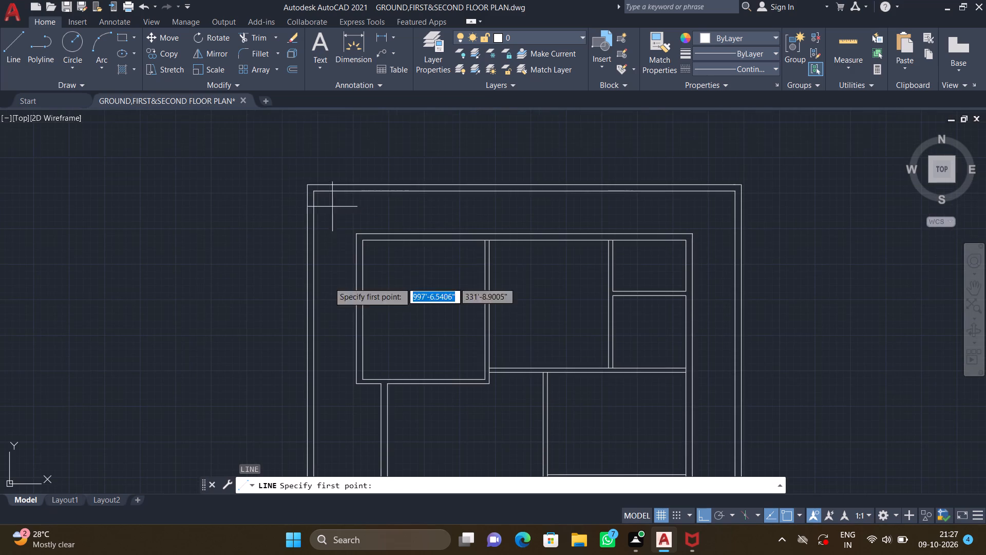
{"action": "left_click", "coordinate": [356, 236]}
{"action": "scroll", "coordinate": [357, 207], "scroll_direction": "up", "scroll_amount": 1}
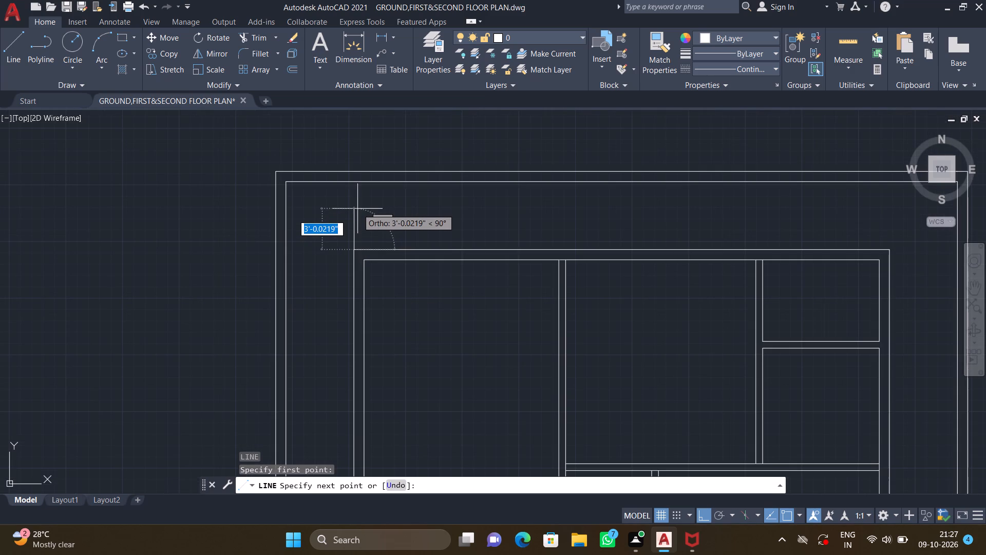
{"action": "scroll", "coordinate": [357, 209], "scroll_direction": "up", "scroll_amount": 1}
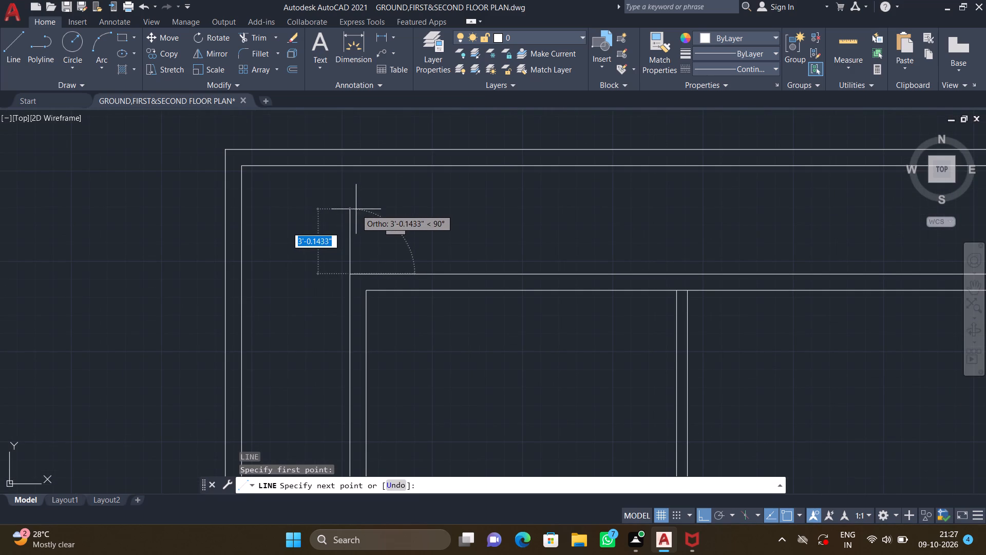
{"action": "left_click", "coordinate": [354, 214]}
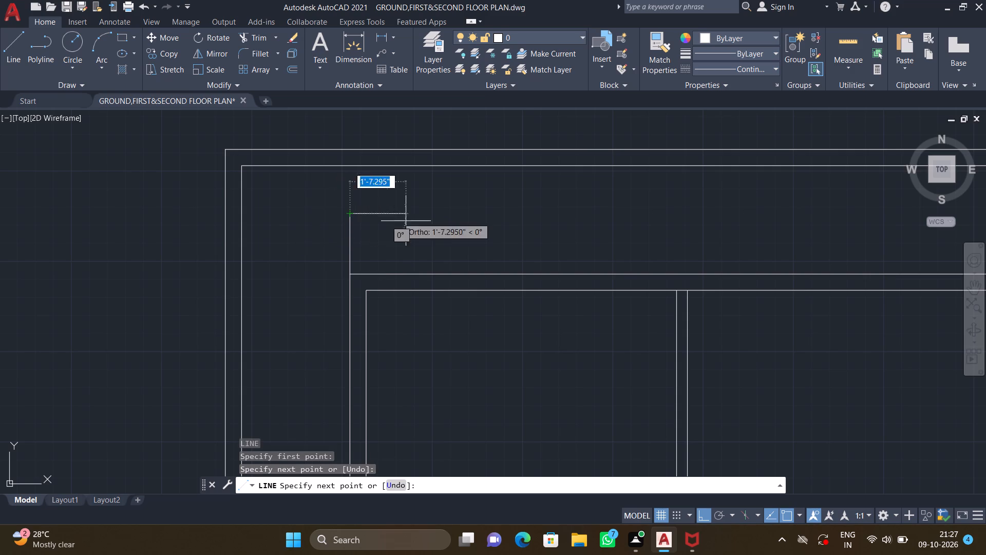
{"action": "scroll", "coordinate": [418, 224], "scroll_direction": "down", "scroll_amount": 1}
{"action": "middle_click_drag", "start_coordinate": [450, 224], "coordinate": [420, 222]}
{"action": "middle_click_drag", "start_coordinate": [488, 232], "coordinate": [449, 228]}
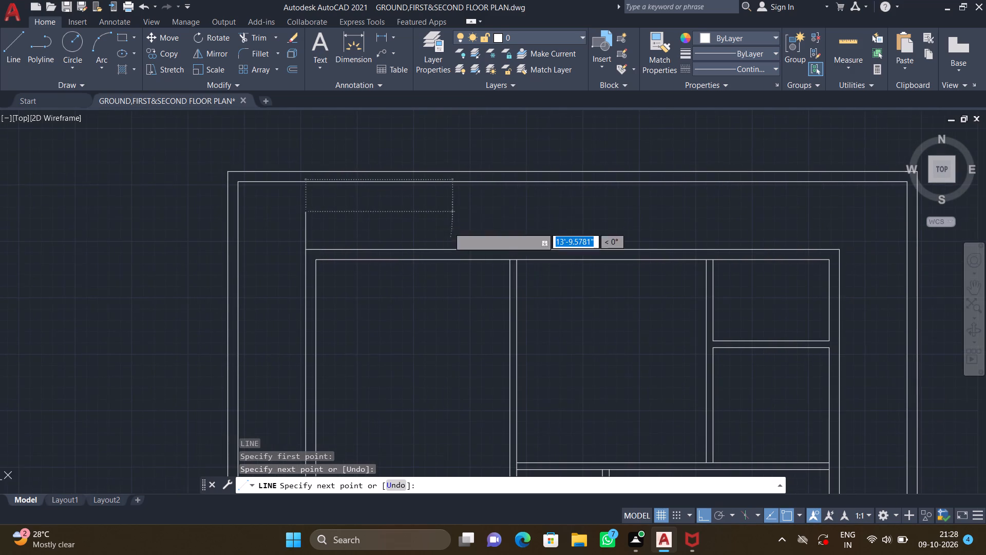
{"action": "scroll", "coordinate": [537, 239], "scroll_direction": "down", "scroll_amount": 1}
{"action": "middle_click_drag", "start_coordinate": [523, 236], "coordinate": [492, 232]}
{"action": "scroll", "coordinate": [499, 235], "scroll_direction": "down", "scroll_amount": 1}
{"action": "scroll", "coordinate": [571, 231], "scroll_direction": "up", "scroll_amount": 2}
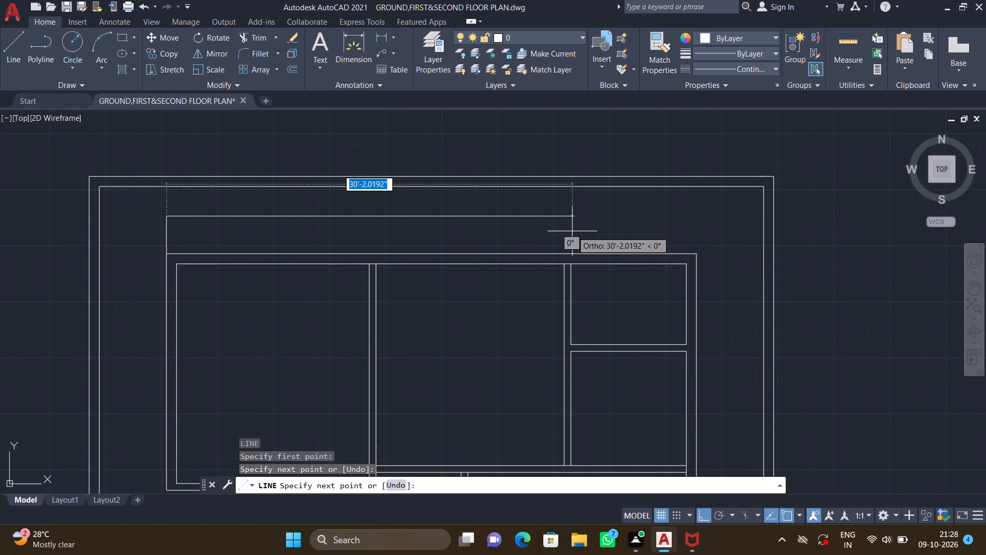
{"action": "scroll", "coordinate": [386, 229], "scroll_direction": "down", "scroll_amount": 1}
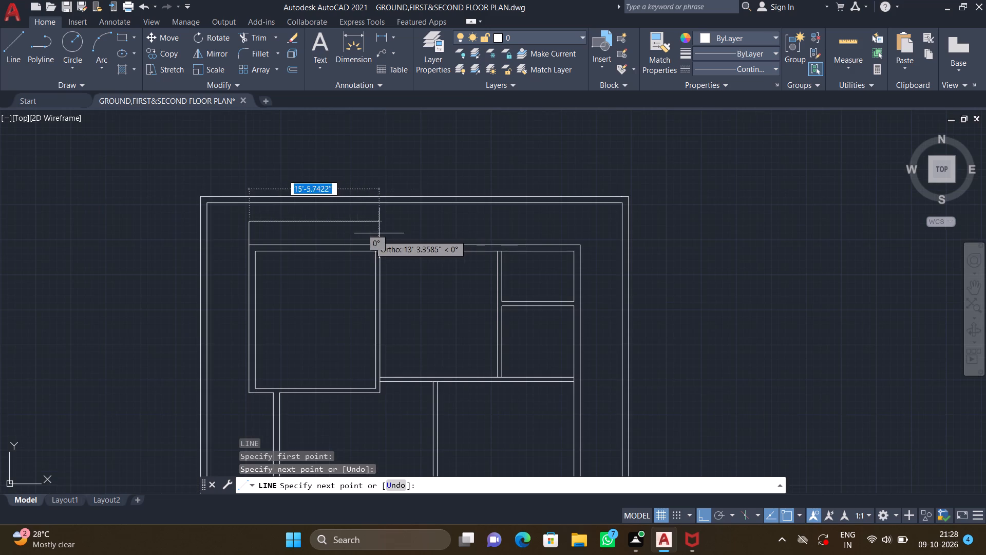
{"action": "middle_click_drag", "start_coordinate": [412, 234], "coordinate": [481, 232]}
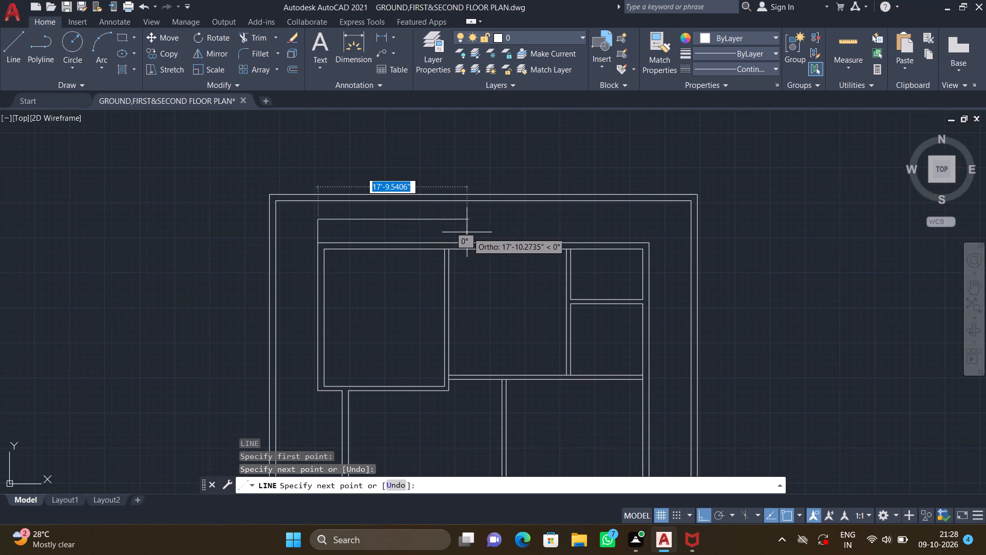
{"action": "scroll", "coordinate": [461, 234], "scroll_direction": "up", "scroll_amount": 1}
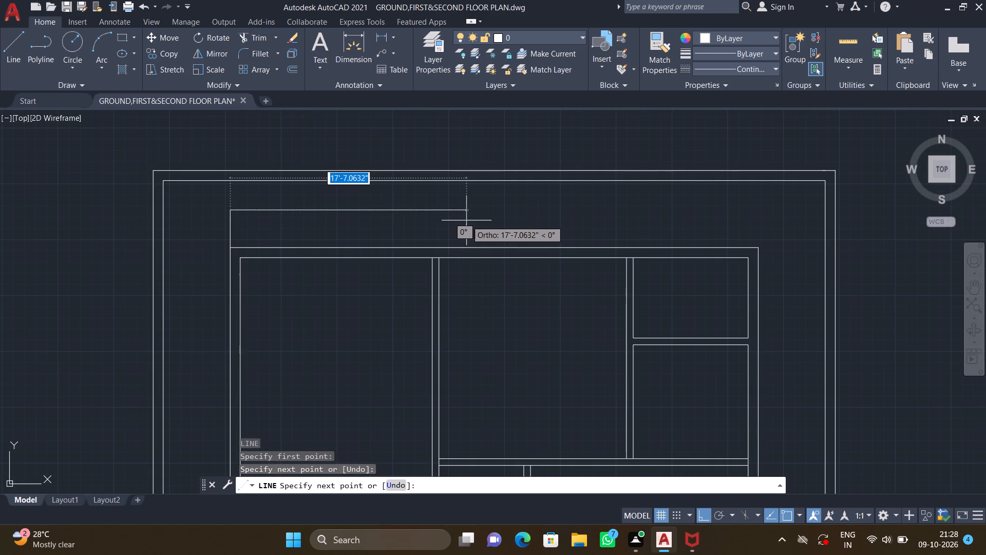
{"action": "left_click", "coordinate": [467, 219]}
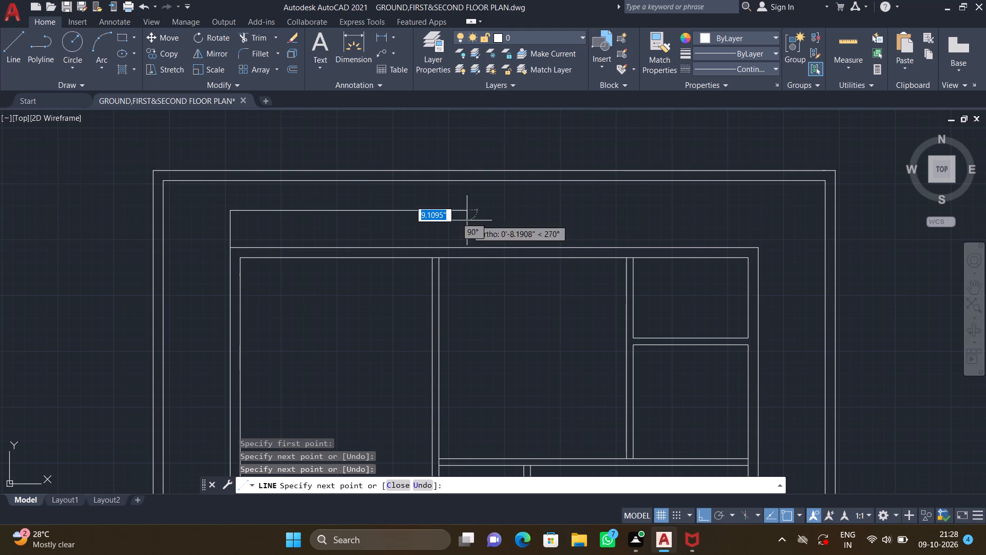
{"action": "left_click", "coordinate": [469, 246]}
{"action": "key", "text": "Return"}
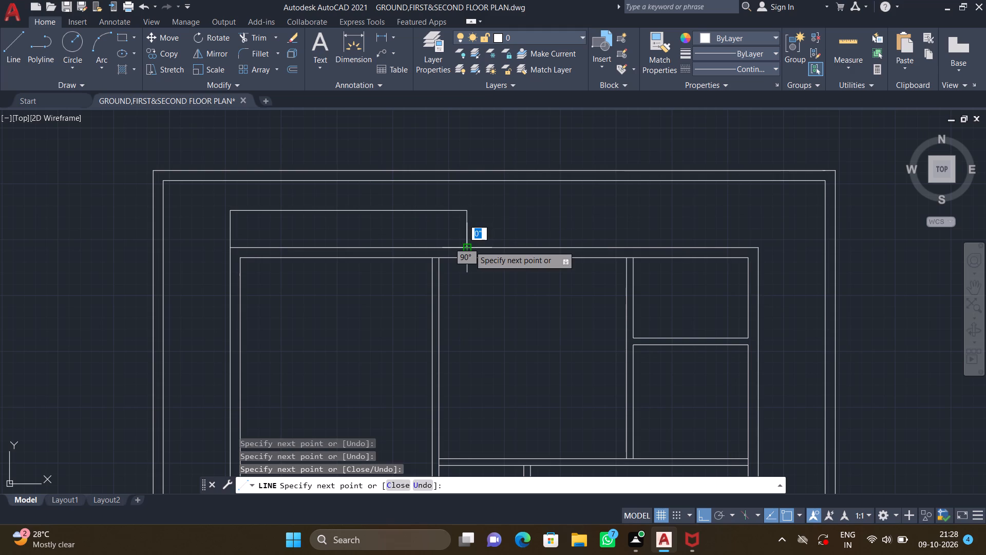
Draw a vertical line across the western part of the strip, from its north edge down to the building's north wall.
{"action": "middle_click_drag", "start_coordinate": [360, 237], "coordinate": [398, 227]}
{"action": "scroll", "coordinate": [339, 207], "scroll_direction": "up", "scroll_amount": 1}
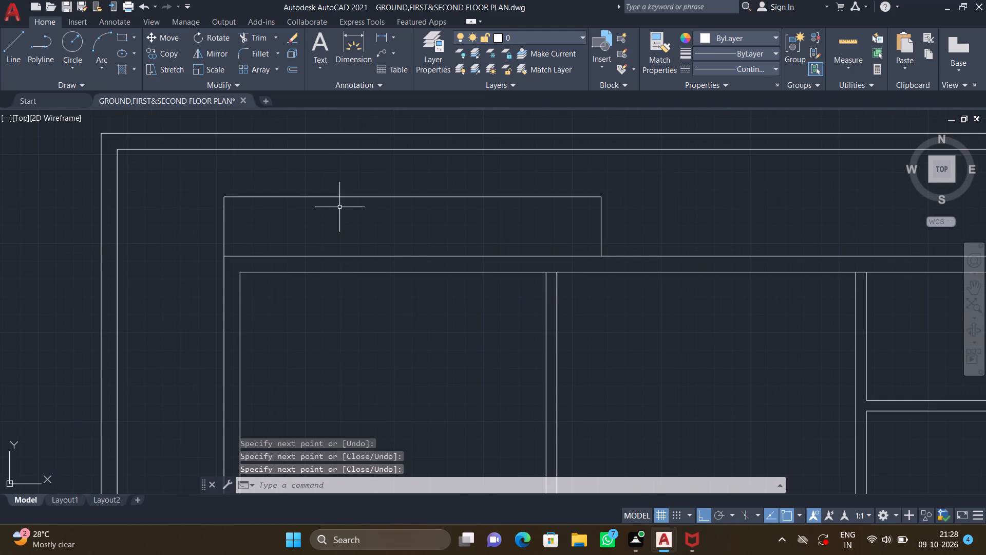
{"action": "key", "text": "l"}
{"action": "key", "text": "Return"}
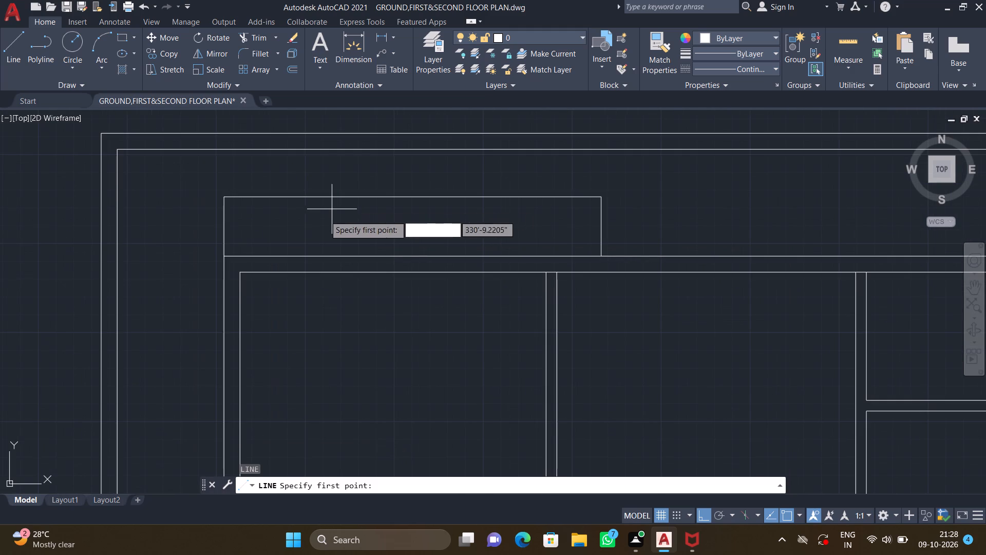
{"action": "scroll", "coordinate": [338, 205], "scroll_direction": "up", "scroll_amount": 1}
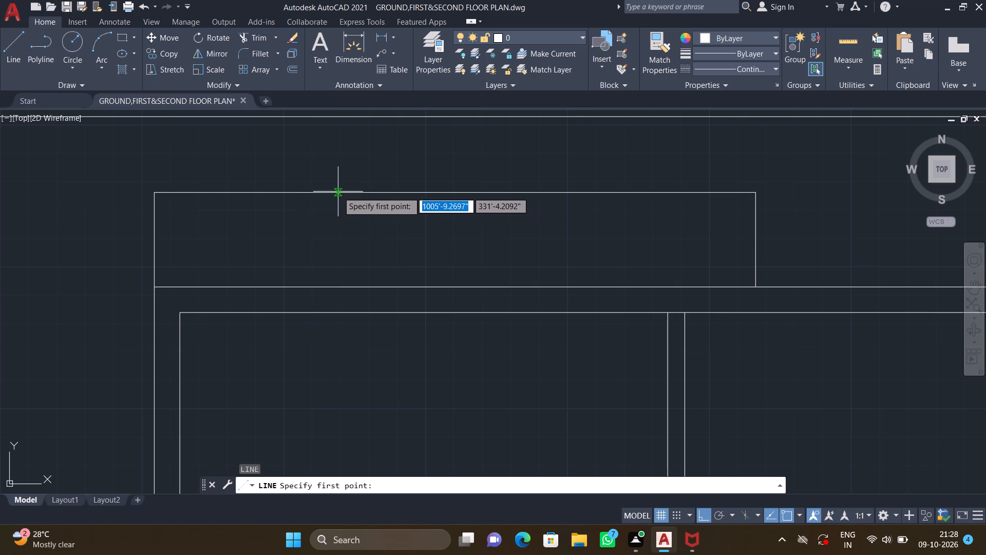
{"action": "left_click", "coordinate": [310, 193]}
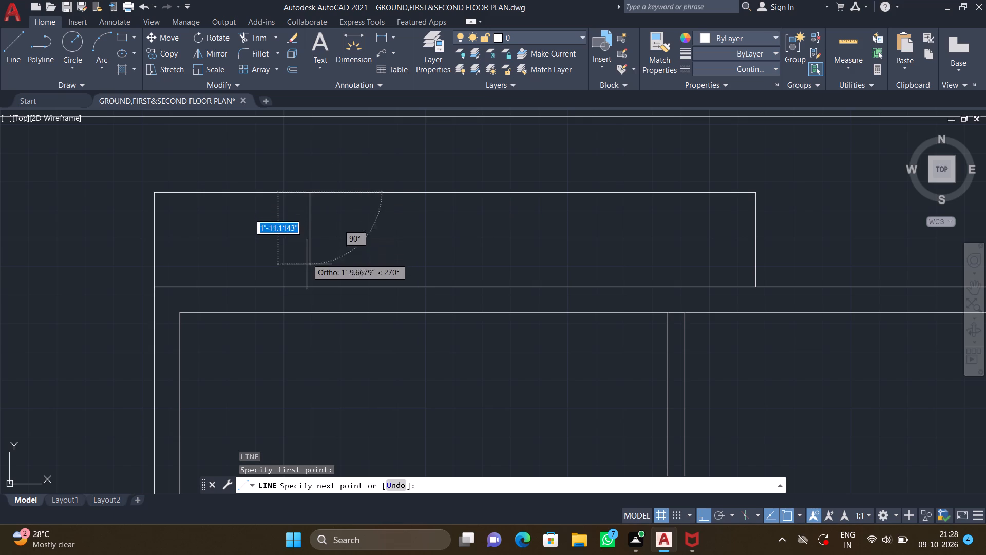
{"action": "left_click", "coordinate": [308, 289]}
{"action": "key", "text": "Return"}
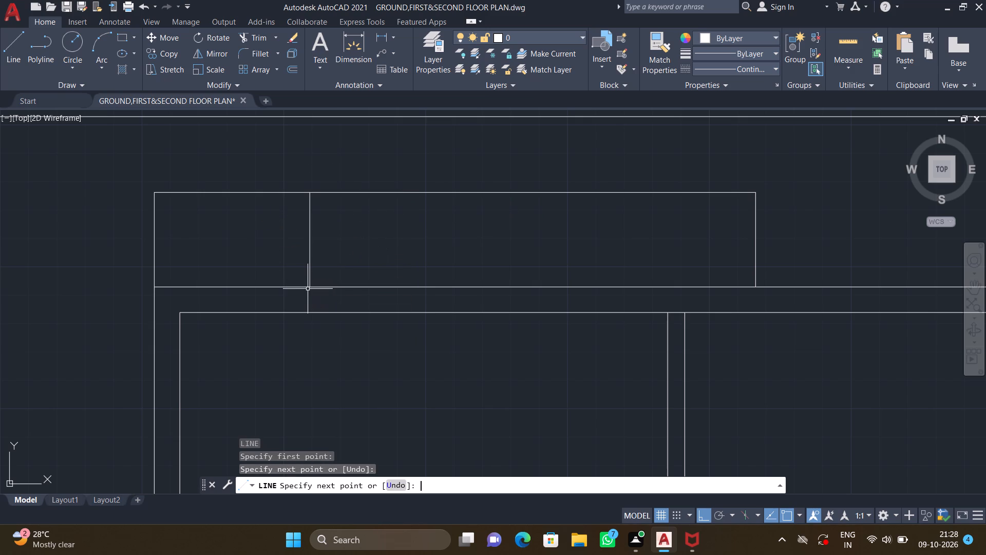
Offset the strip's vertical line eastward at 1' spacing, making six successive copies across the strip.
{"action": "key", "text": "o"}
{"action": "key", "text": "Return"}
{"action": "type", "text": "1'"}
{"action": "key", "text": "Return"}
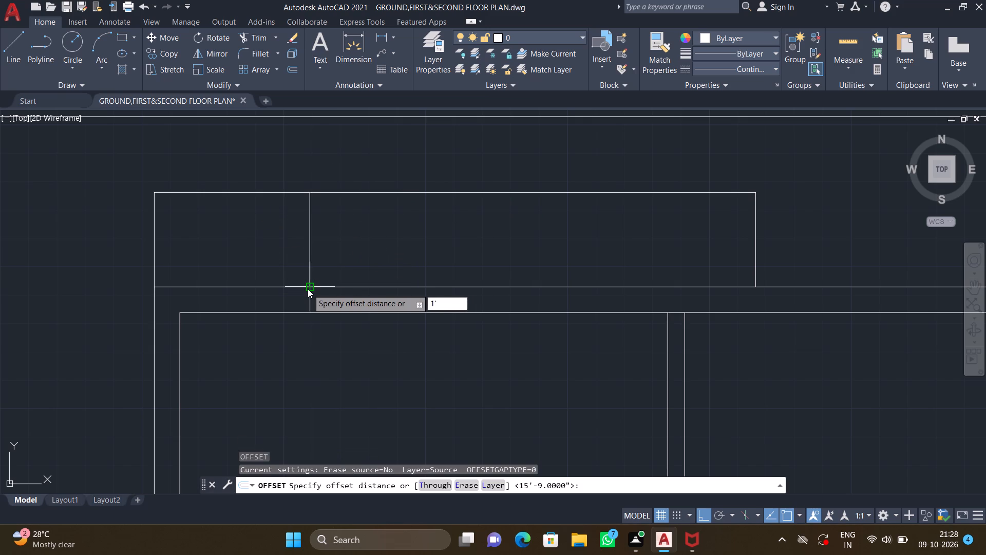
{"action": "left_click", "coordinate": [311, 252]}
{"action": "left_click", "coordinate": [366, 255]}
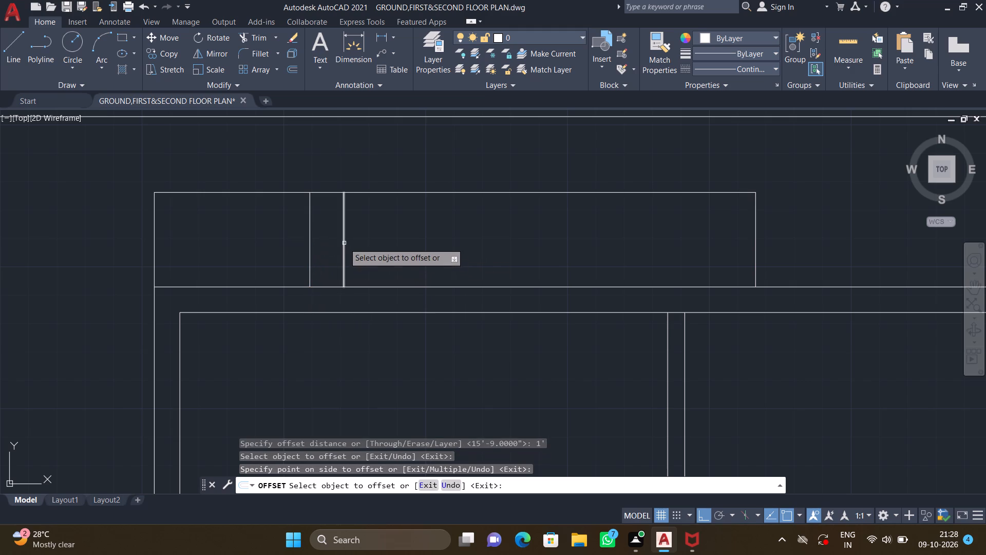
{"action": "left_click_drag", "start_coordinate": [344, 243], "coordinate": [352, 245]}
{"action": "left_click", "coordinate": [418, 257]}
{"action": "left_click_drag", "start_coordinate": [378, 246], "coordinate": [385, 247]}
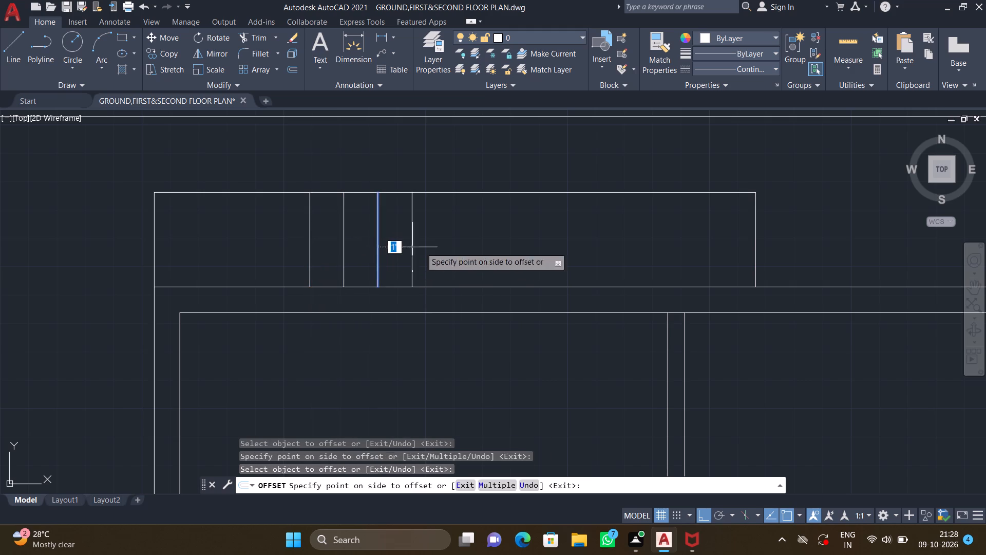
{"action": "left_click", "coordinate": [467, 252]}
{"action": "left_click", "coordinate": [413, 238]}
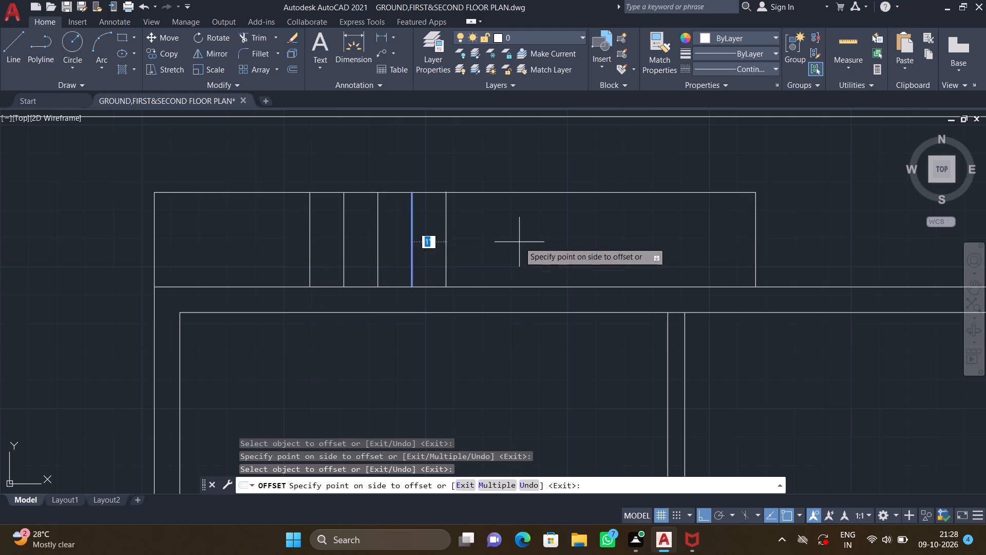
{"action": "left_click_drag", "start_coordinate": [519, 242], "coordinate": [514, 242]}
{"action": "left_click_drag", "start_coordinate": [445, 238], "coordinate": [457, 239]}
{"action": "left_click", "coordinate": [523, 238]}
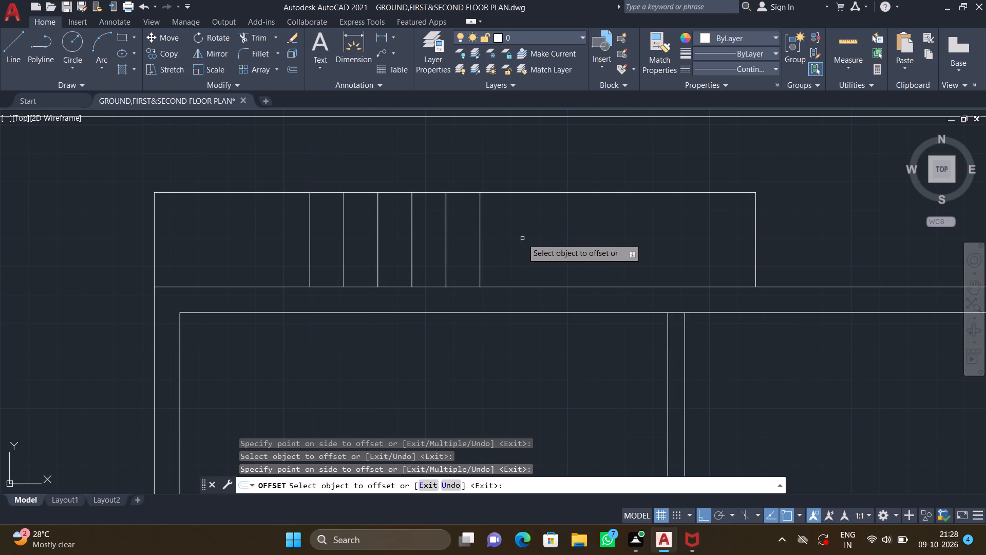
{"action": "left_click", "coordinate": [481, 235]}
{"action": "left_click_drag", "start_coordinate": [597, 246], "coordinate": [590, 245]}
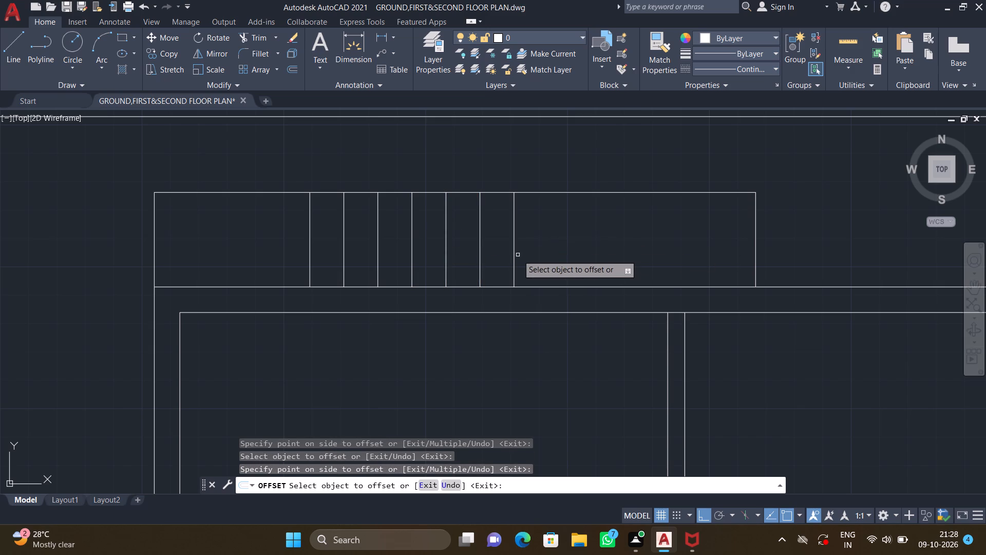
Continue the 1' eastward offsets from the newest line with six more copies, up to the strip's east end.
{"action": "left_click", "coordinate": [514, 250]}
{"action": "left_click", "coordinate": [582, 252]}
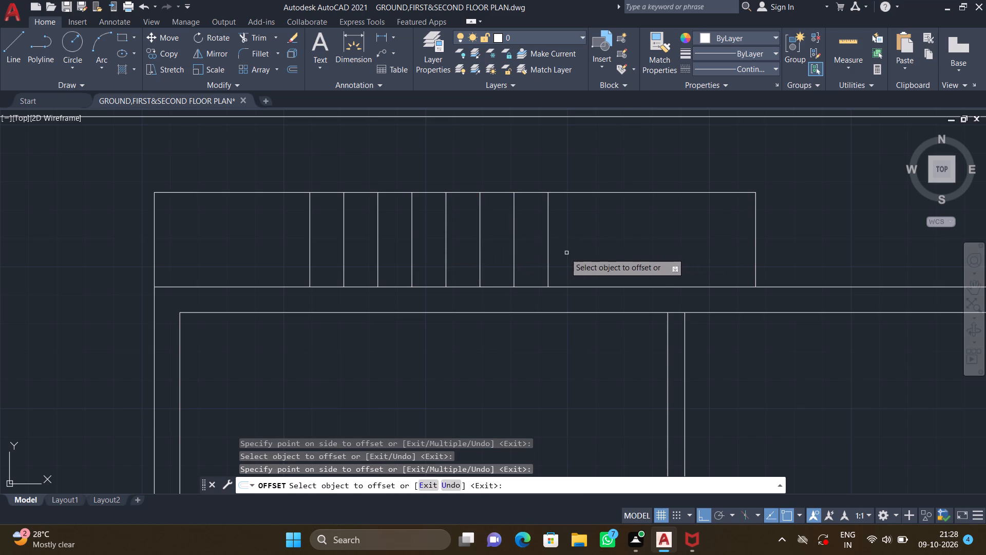
{"action": "left_click", "coordinate": [548, 254]}
{"action": "left_click", "coordinate": [601, 255]}
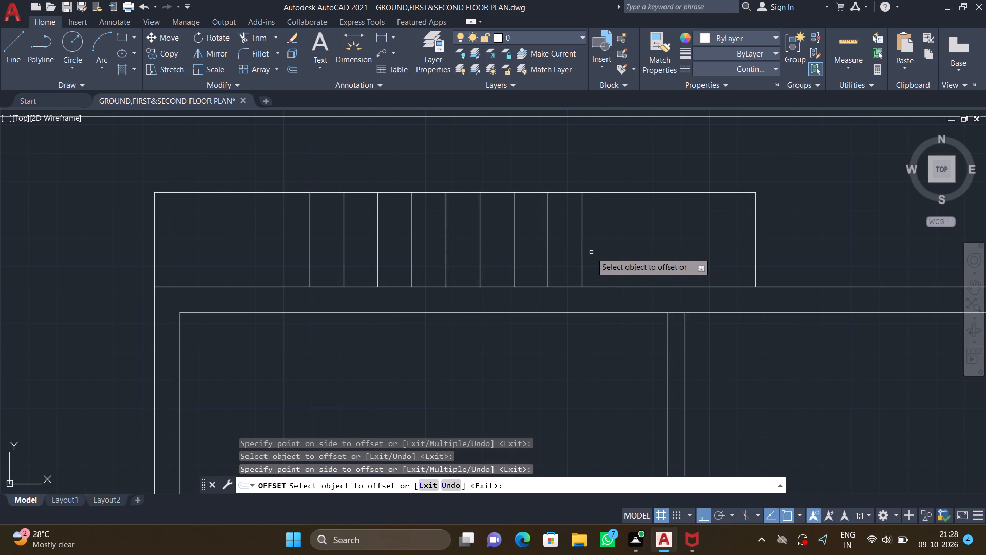
{"action": "left_click", "coordinate": [583, 246]}
{"action": "left_click", "coordinate": [627, 249]}
{"action": "middle_click_drag", "start_coordinate": [617, 251], "coordinate": [540, 228]}
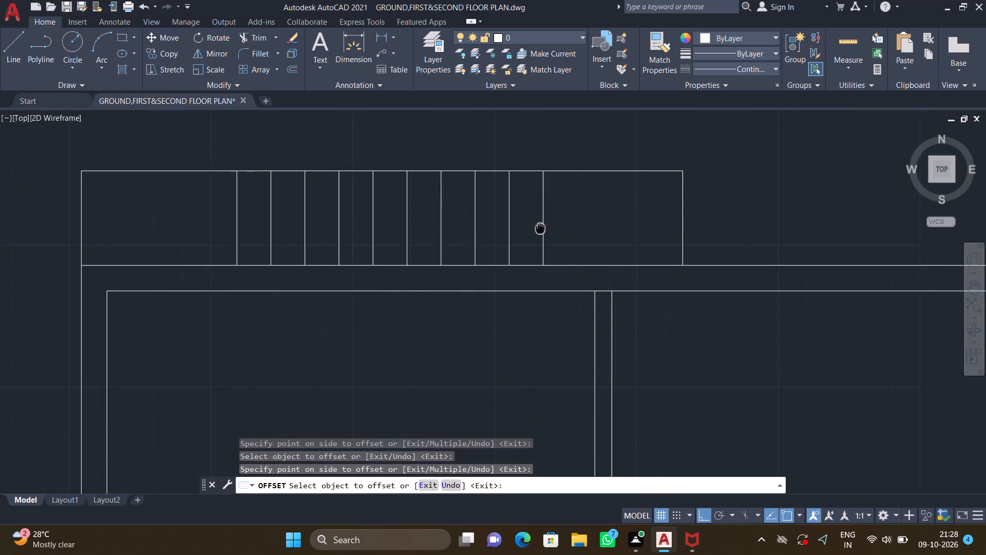
{"action": "middle_click_drag", "start_coordinate": [540, 228], "coordinate": [540, 228]}
{"action": "left_click", "coordinate": [540, 198]}
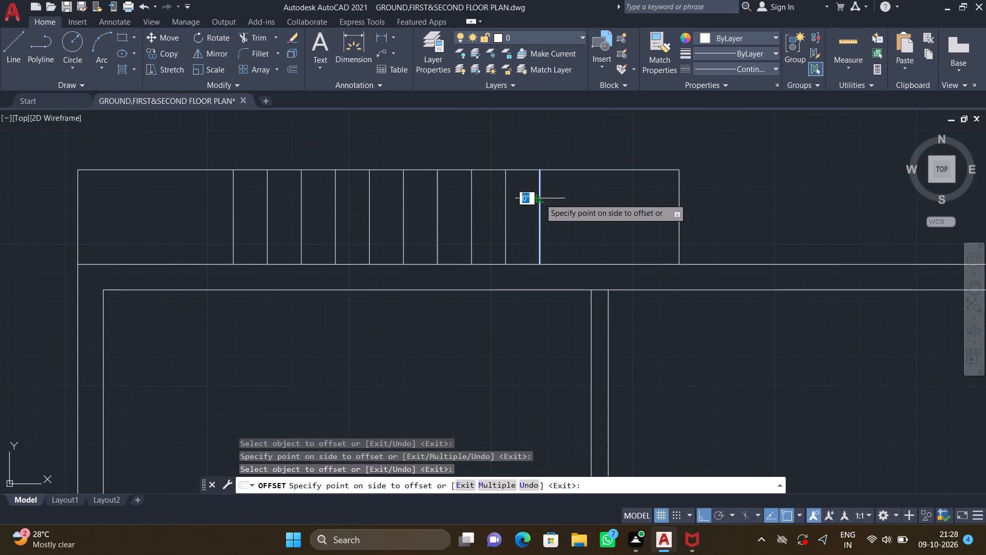
{"action": "left_click", "coordinate": [581, 202]}
{"action": "left_click", "coordinate": [573, 200]}
{"action": "left_click", "coordinate": [613, 216]}
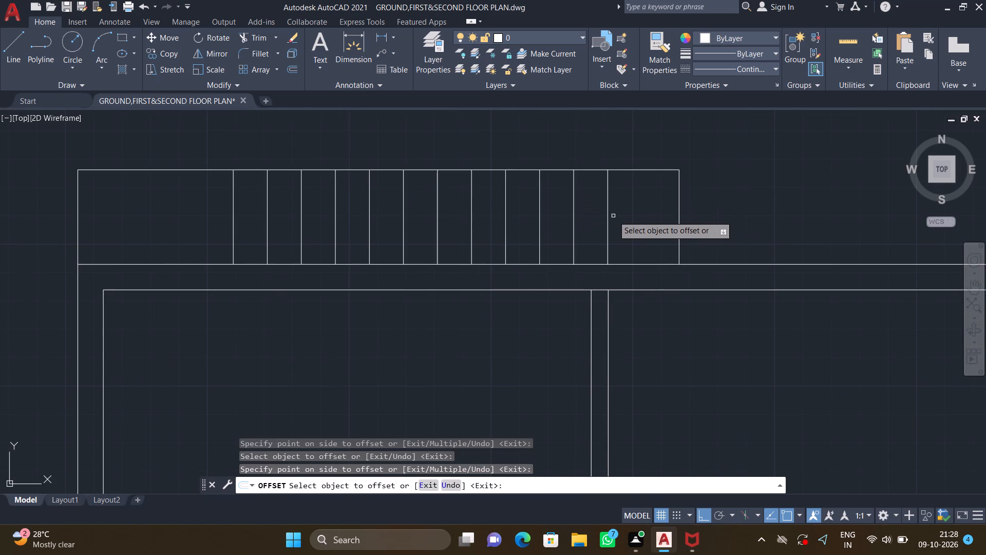
{"action": "left_click", "coordinate": [607, 213]}
{"action": "left_click", "coordinate": [652, 215]}
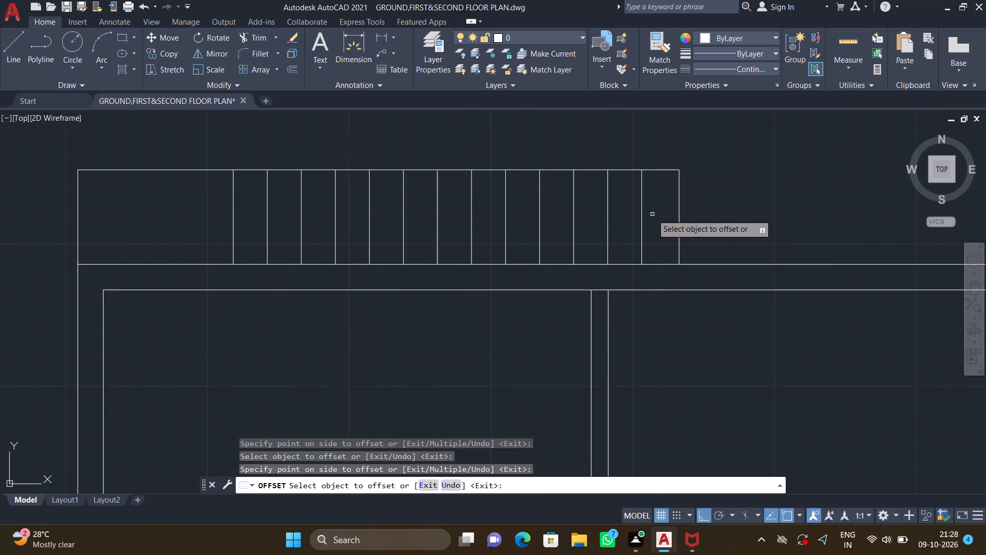
{"action": "key", "text": "Return"}
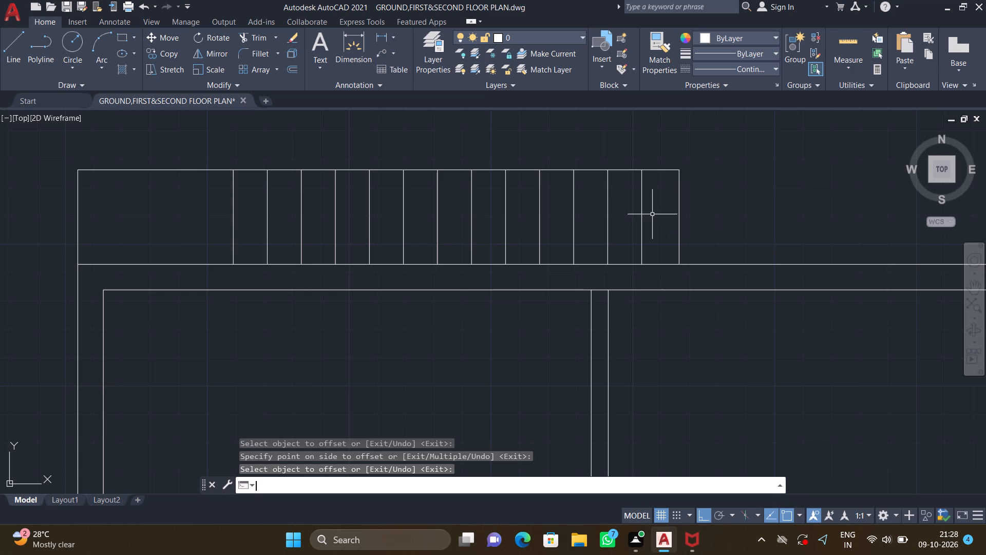
Draw a three-sided outline 7' long and about 2'-1" deep, projecting north from the inner line of the middle room's north wall.
{"action": "scroll", "coordinate": [657, 226], "scroll_direction": "down", "scroll_amount": 2}
{"action": "middle_click_drag", "start_coordinate": [674, 260], "coordinate": [492, 192]}
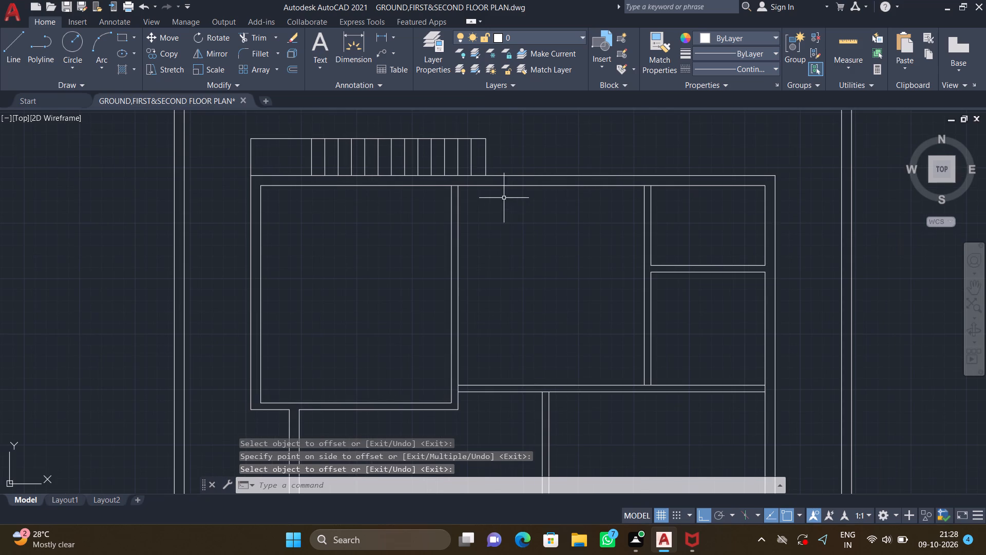
{"action": "middle_click_drag", "start_coordinate": [514, 202], "coordinate": [499, 281]}
{"action": "scroll", "coordinate": [504, 247], "scroll_direction": "up", "scroll_amount": 1}
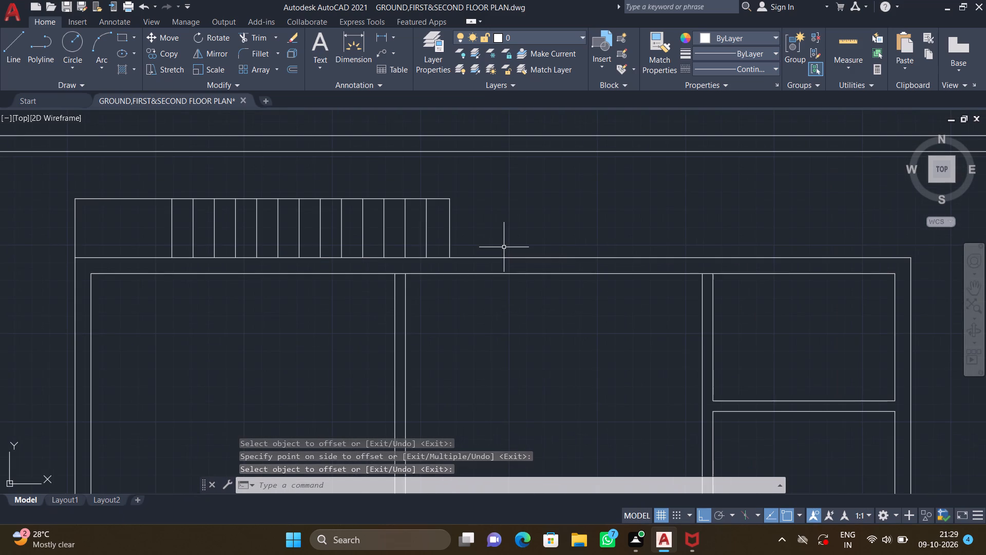
{"action": "key", "text": "l"}
{"action": "key", "text": "Return"}
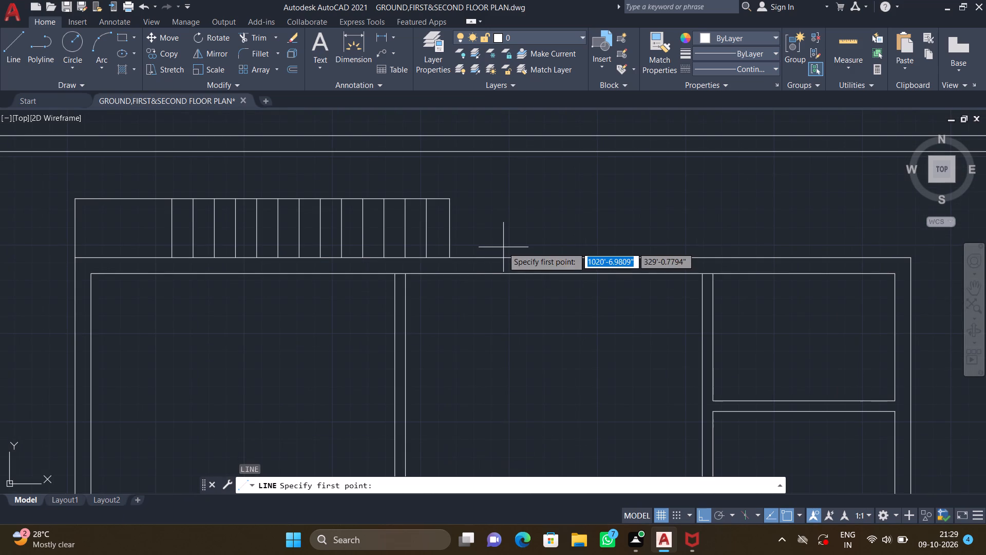
{"action": "middle_click_drag", "start_coordinate": [477, 264], "coordinate": [461, 293]}
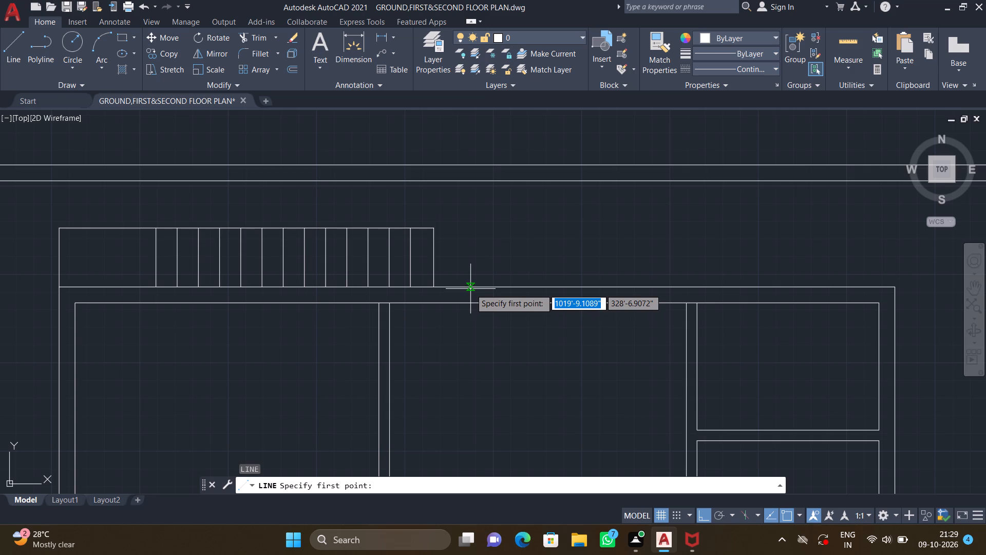
{"action": "scroll", "coordinate": [471, 299], "scroll_direction": "up", "scroll_amount": 1}
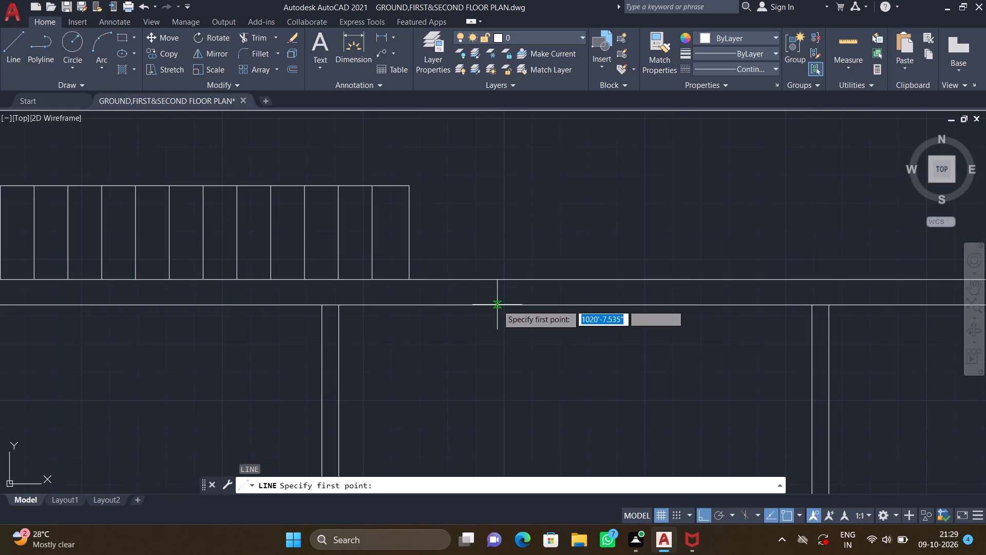
{"action": "left_click", "coordinate": [497, 305]}
{"action": "scroll", "coordinate": [497, 228], "scroll_direction": "up", "scroll_amount": 1}
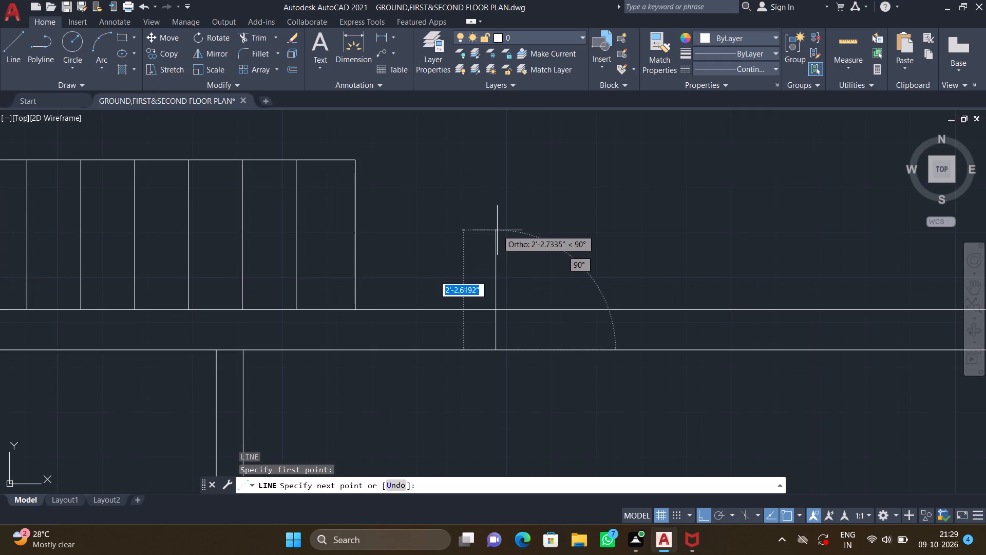
{"action": "left_click", "coordinate": [494, 238]}
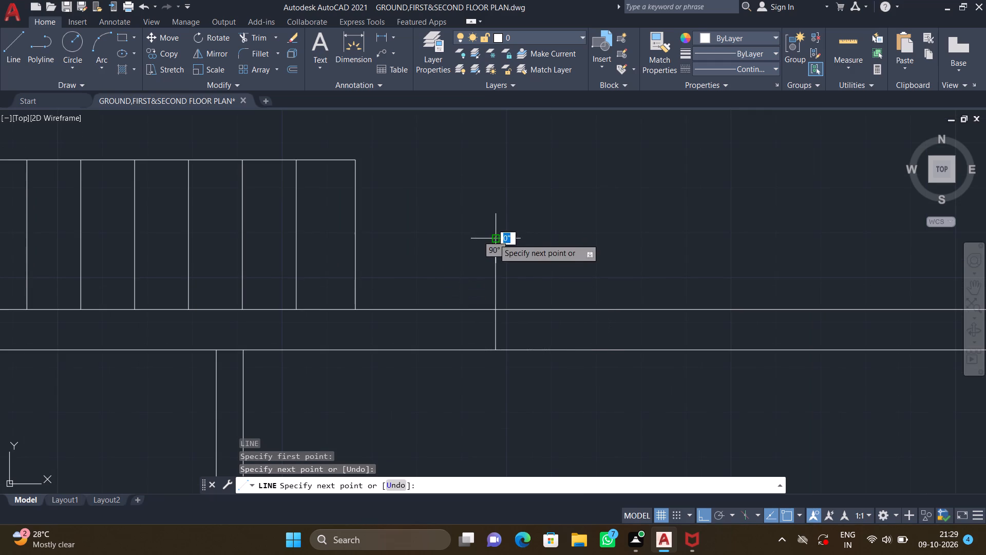
{"action": "middle_click_drag", "start_coordinate": [599, 244], "coordinate": [517, 231]}
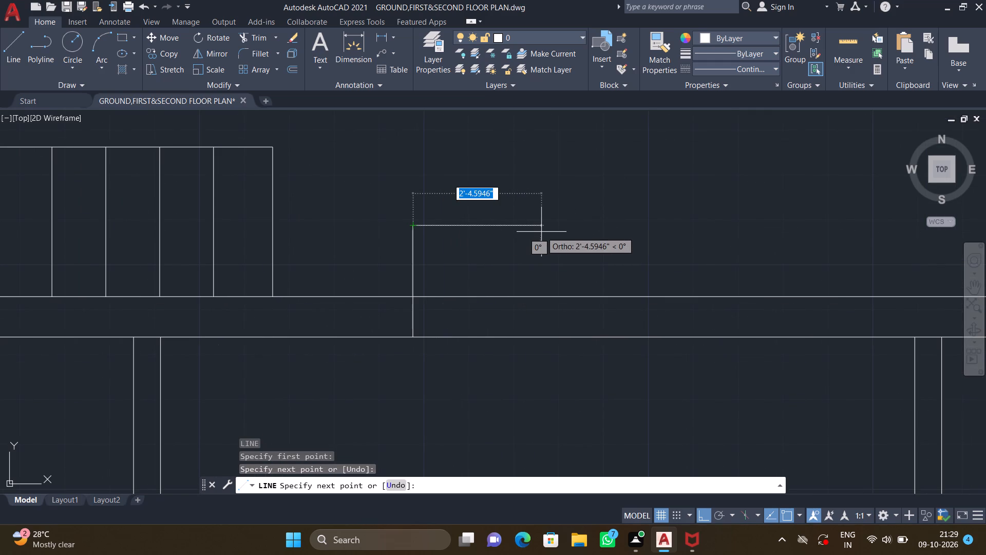
{"action": "type", "text": "7'"}
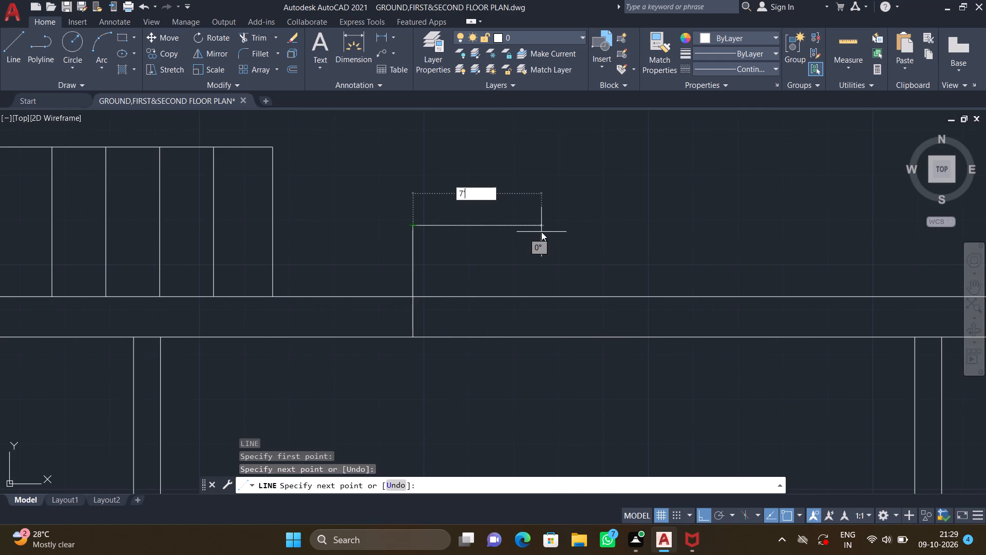
{"action": "key", "text": "Return"}
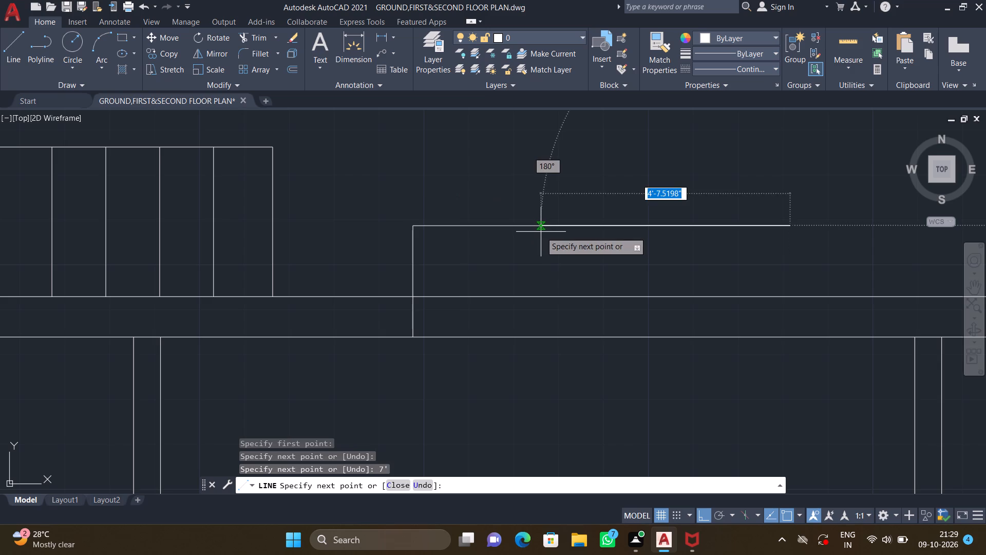
{"action": "double_click", "coordinate": [792, 338]}
{"action": "key", "text": "Return"}
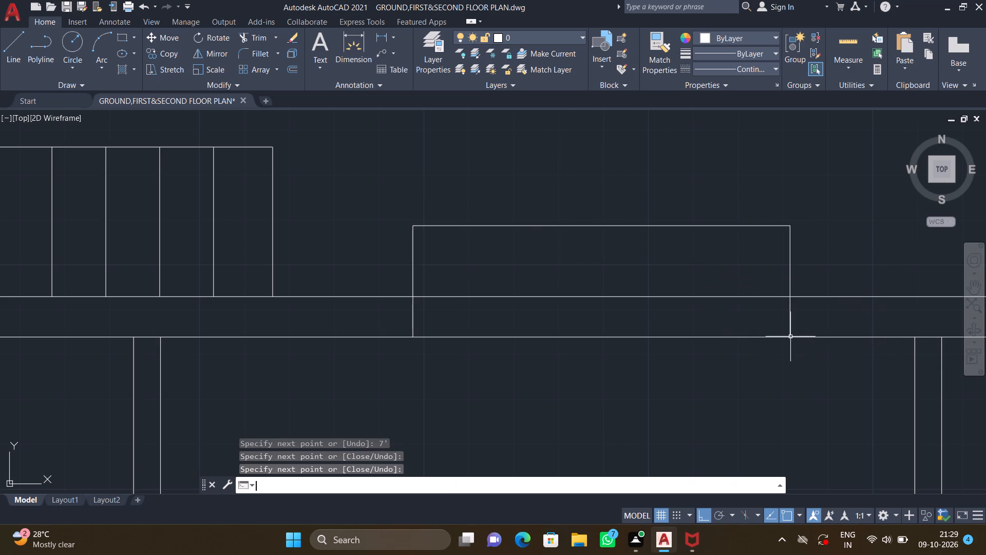
Draw a three-sided outline 2' long and about 1'-5" deep, projecting west from the inner line of the northwest room's west wall.
{"action": "scroll", "coordinate": [787, 334], "scroll_direction": "down", "scroll_amount": 3}
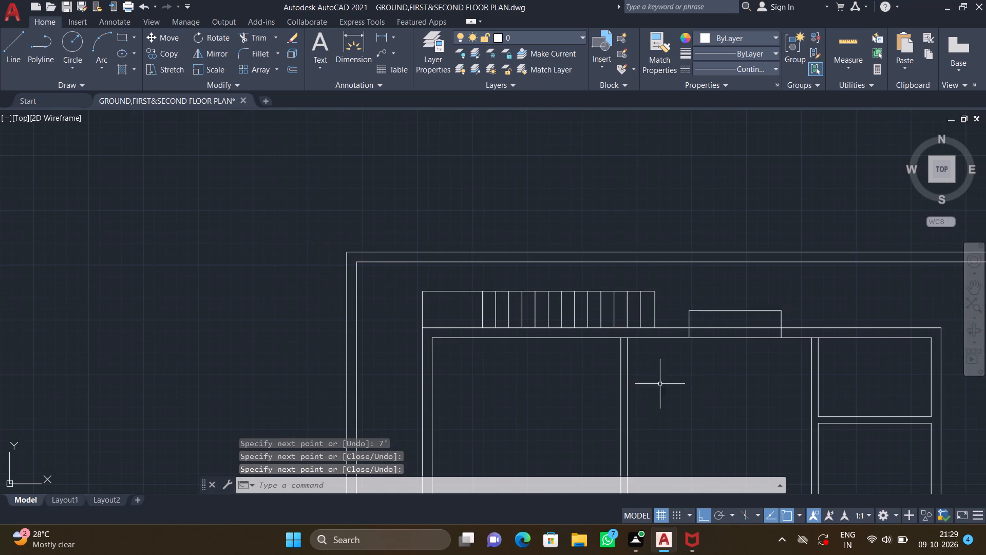
{"action": "middle_click_drag", "start_coordinate": [652, 370], "coordinate": [647, 351]}
{"action": "scroll", "coordinate": [647, 351], "scroll_direction": "down", "scroll_amount": 1}
{"action": "middle_click_drag", "start_coordinate": [677, 353], "coordinate": [570, 309]}
{"action": "middle_click_drag", "start_coordinate": [637, 328], "coordinate": [546, 287]}
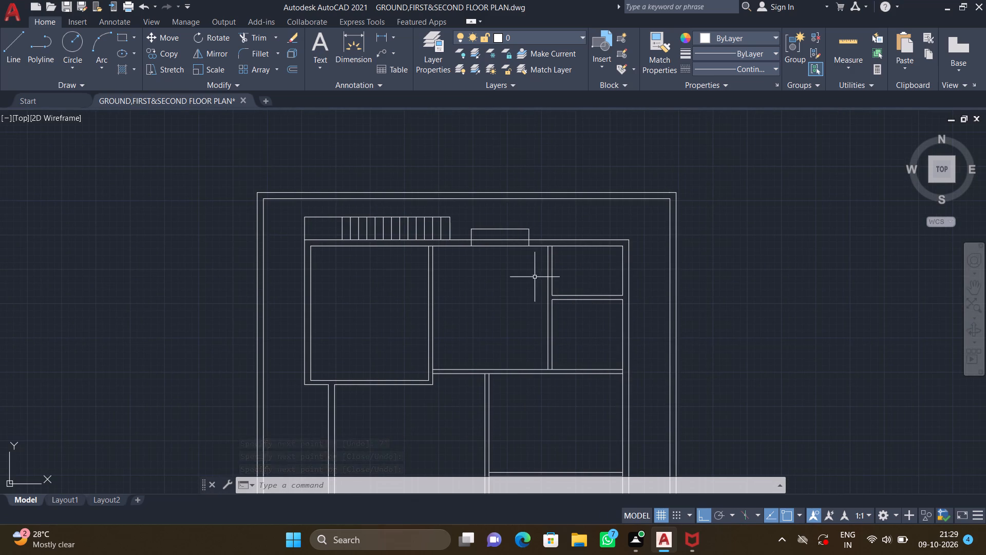
{"action": "scroll", "coordinate": [288, 284], "scroll_direction": "down", "scroll_amount": 1}
{"action": "middle_click_drag", "start_coordinate": [289, 284], "coordinate": [368, 275]}
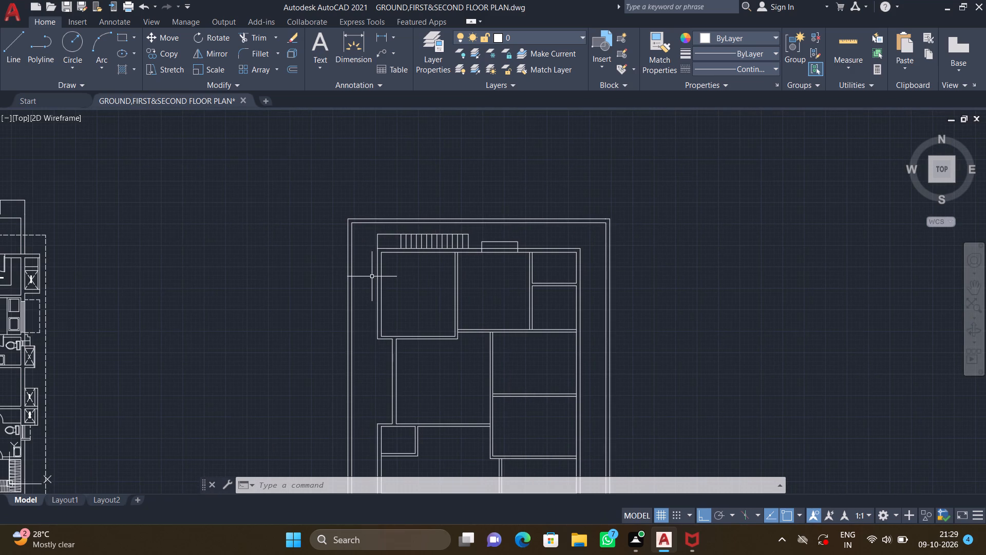
{"action": "scroll", "coordinate": [371, 283], "scroll_direction": "up", "scroll_amount": 2}
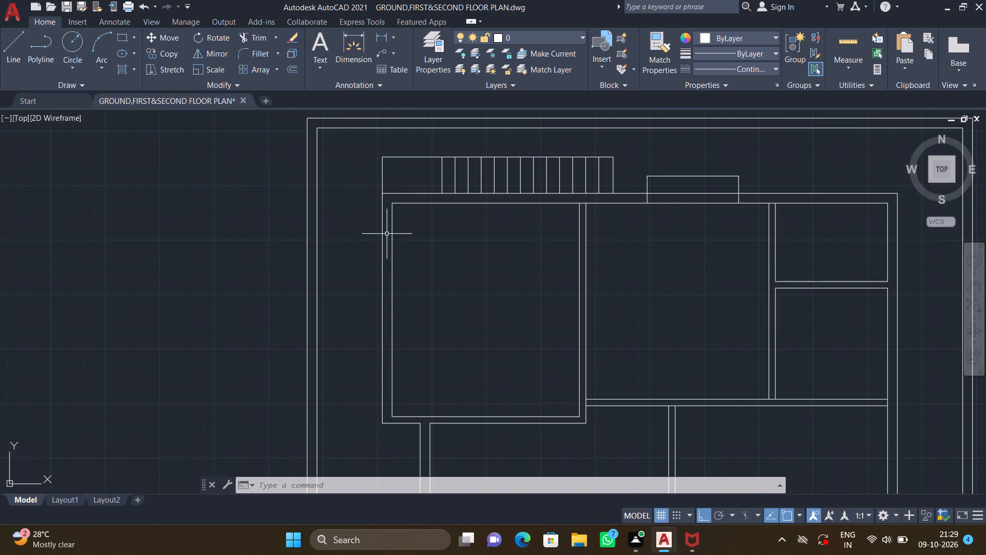
{"action": "key", "text": "l"}
{"action": "key", "text": "Return"}
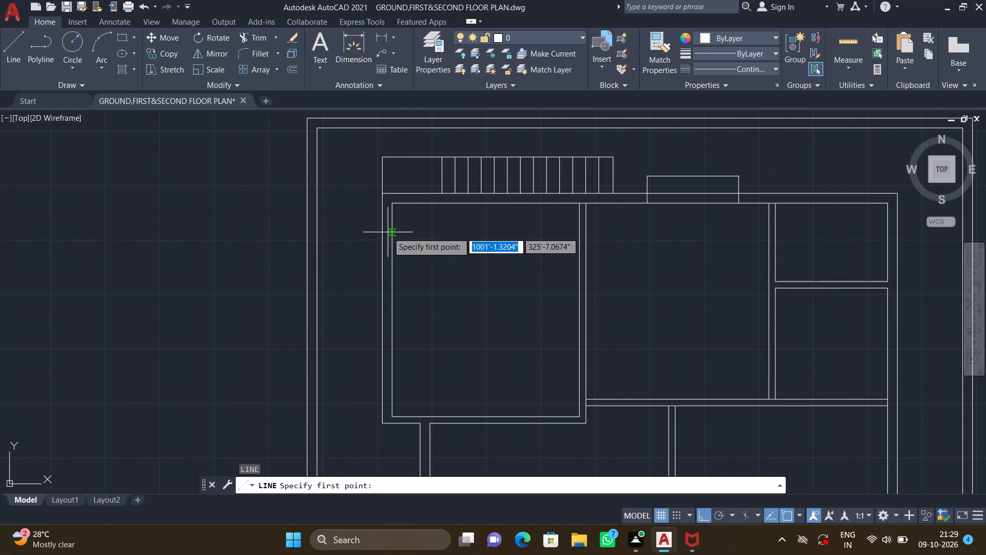
{"action": "scroll", "coordinate": [388, 239], "scroll_direction": "up", "scroll_amount": 2}
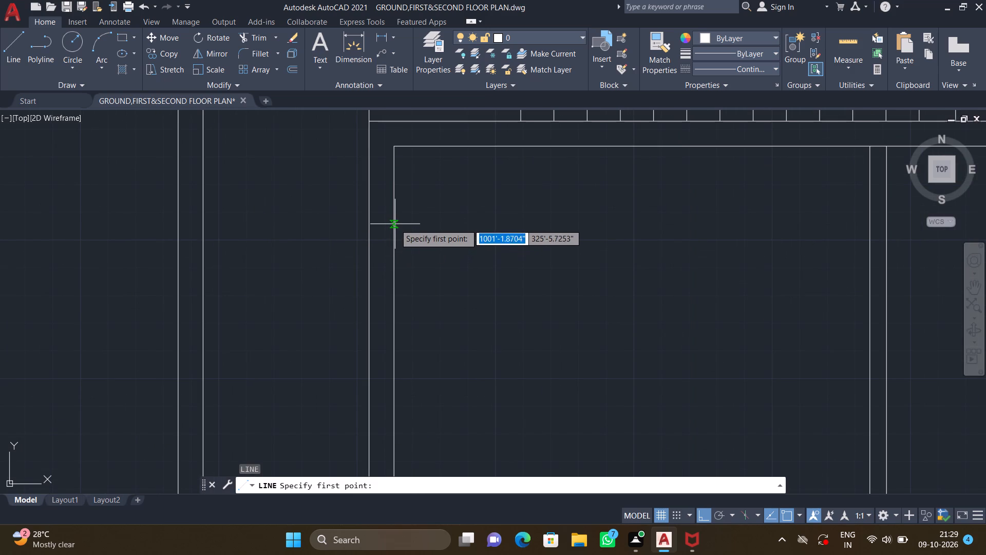
{"action": "left_click", "coordinate": [394, 222]}
{"action": "scroll", "coordinate": [371, 224], "scroll_direction": "up", "scroll_amount": 2}
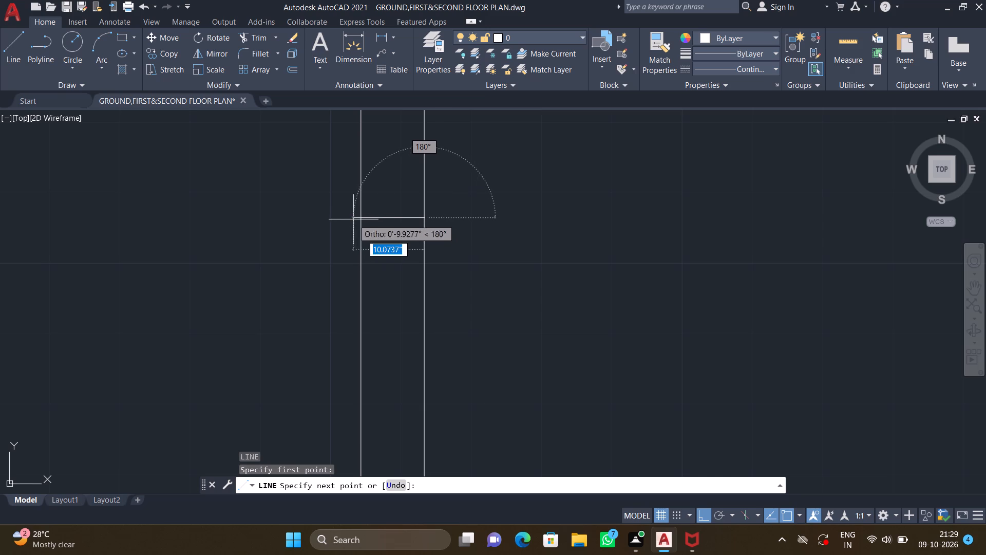
{"action": "left_click", "coordinate": [302, 220]}
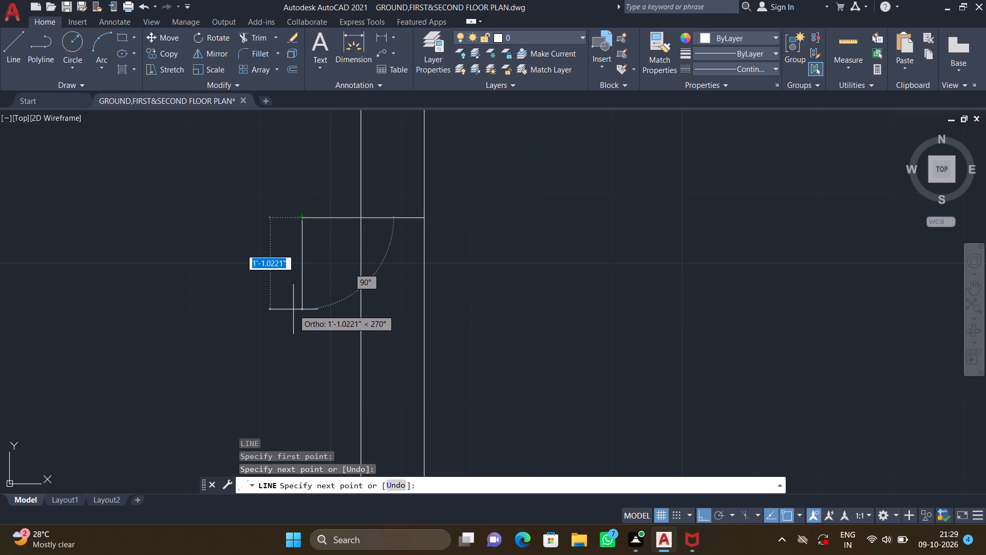
{"action": "type", "text": "2'"}
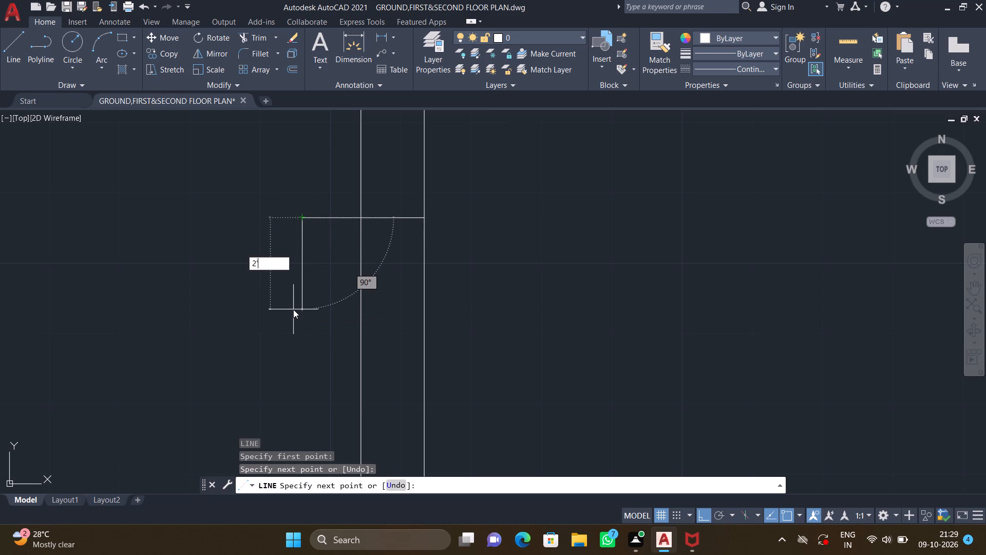
{"action": "key", "text": "Return"}
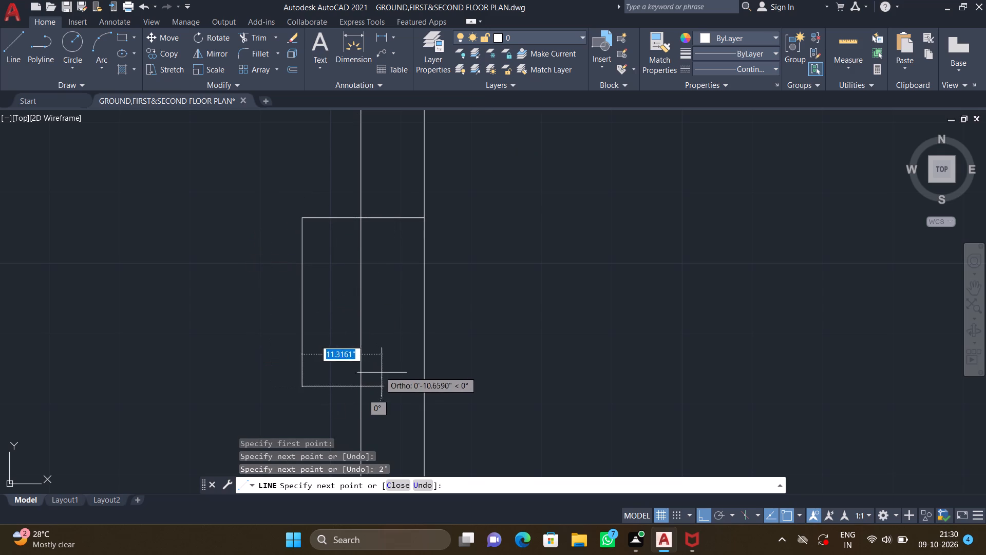
{"action": "left_click", "coordinate": [423, 386]}
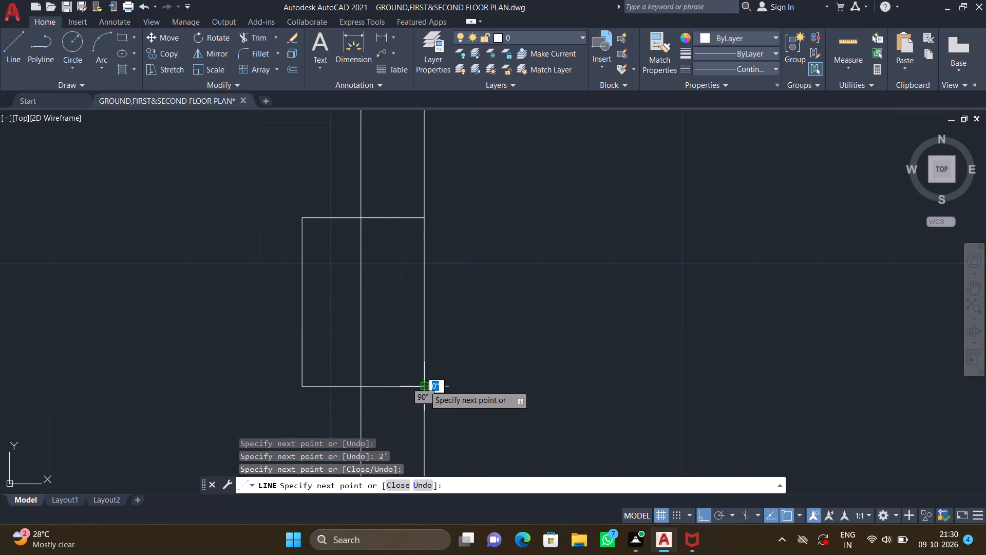
Offset the inner line of the inner building's north wall 6'7" southward, across the northwest room.
{"action": "key", "text": "Return"}
{"action": "scroll", "coordinate": [424, 386], "scroll_direction": "down", "scroll_amount": 3}
{"action": "middle_click_drag", "start_coordinate": [397, 363], "coordinate": [370, 261]}
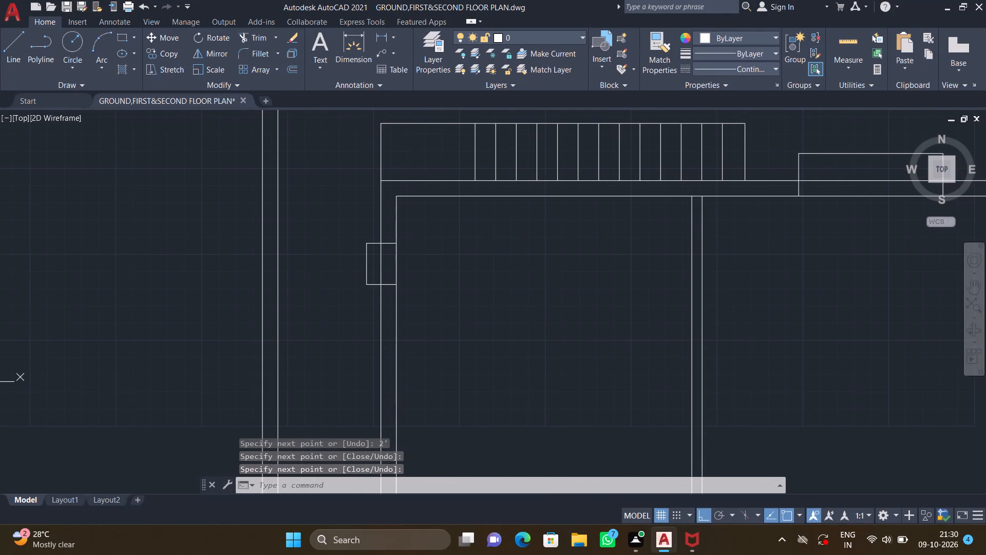
{"action": "middle_click_drag", "start_coordinate": [362, 342], "coordinate": [355, 301]}
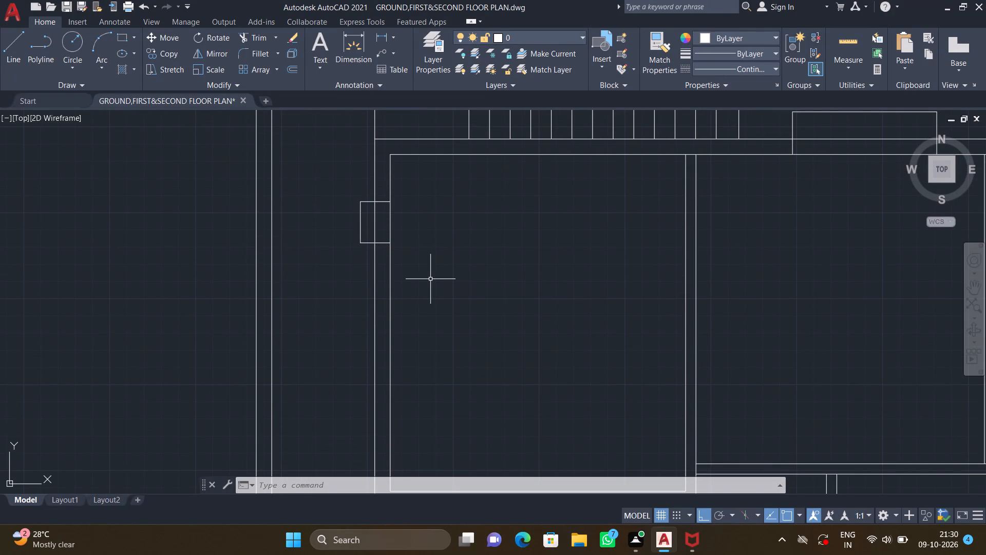
{"action": "scroll", "coordinate": [430, 279], "scroll_direction": "down", "scroll_amount": 2}
{"action": "middle_click_drag", "start_coordinate": [424, 295], "coordinate": [416, 294]}
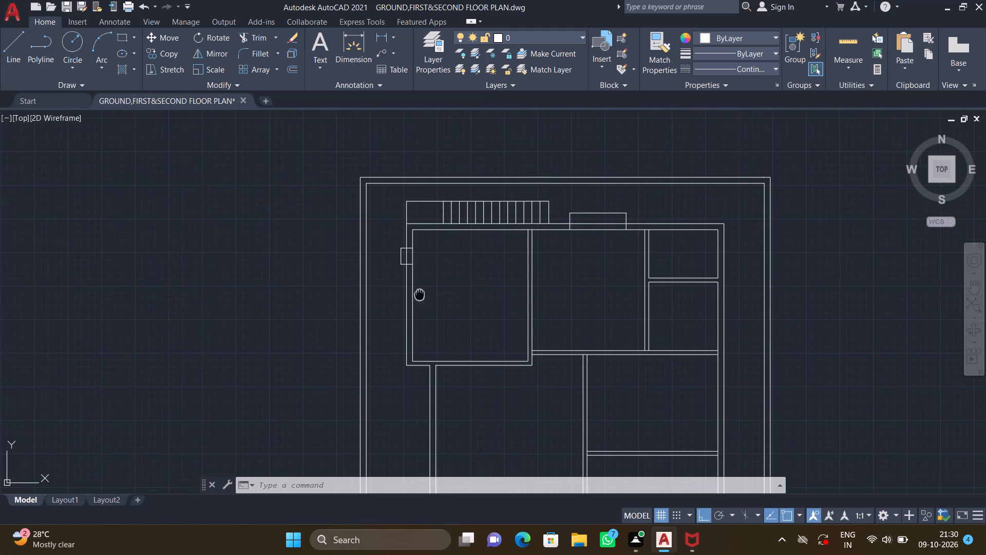
{"action": "middle_click_drag", "start_coordinate": [416, 294], "coordinate": [399, 302]}
{"action": "middle_click_drag", "start_coordinate": [422, 292], "coordinate": [411, 292]}
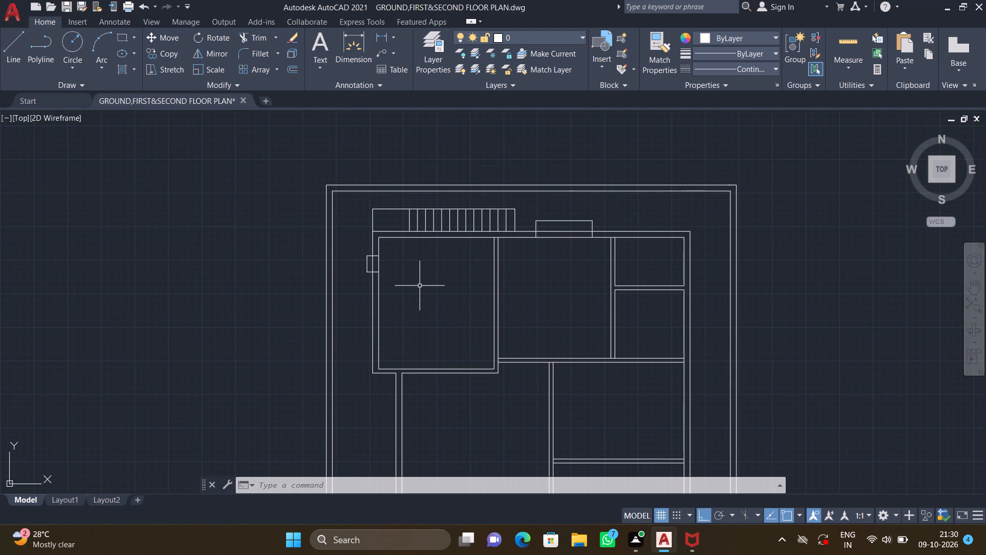
{"action": "key", "text": "o"}
{"action": "key", "text": "Return"}
{"action": "type", "text": "6'"}
{"action": "key", "text": "7"}
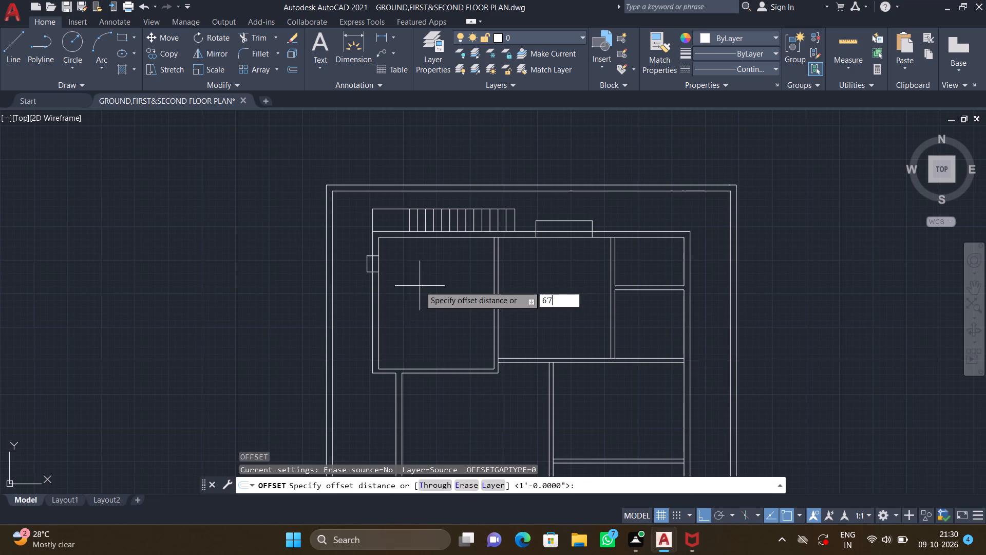
{"action": "key", "text": "shift+quotedbl"}
{"action": "key", "text": "Return"}
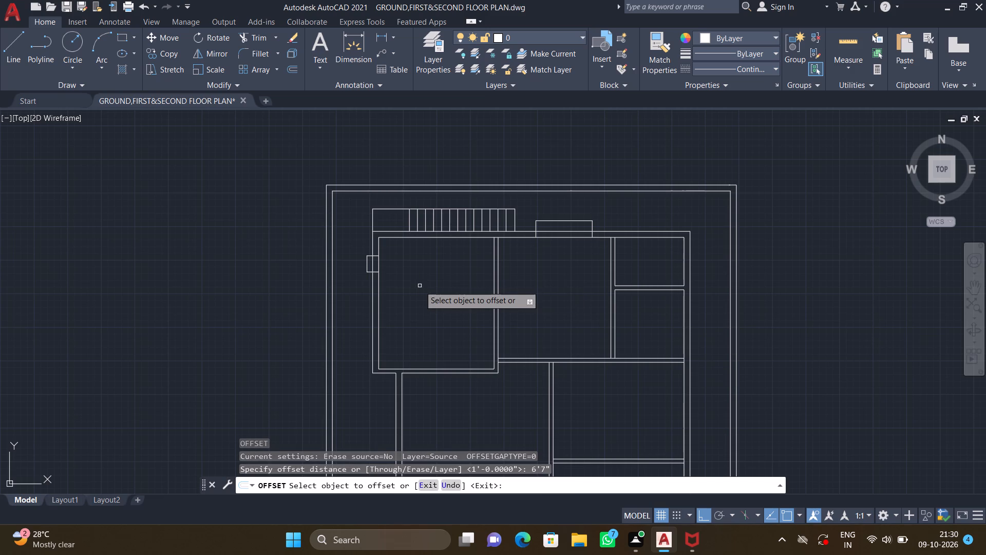
{"action": "left_click", "coordinate": [411, 236]}
{"action": "left_click", "coordinate": [417, 303]}
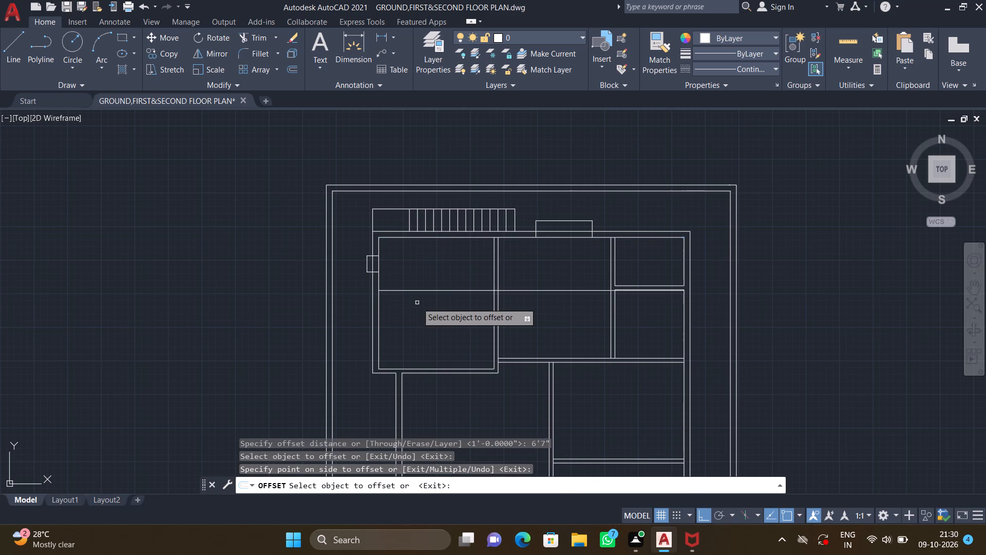
{"action": "key", "text": "Return"}
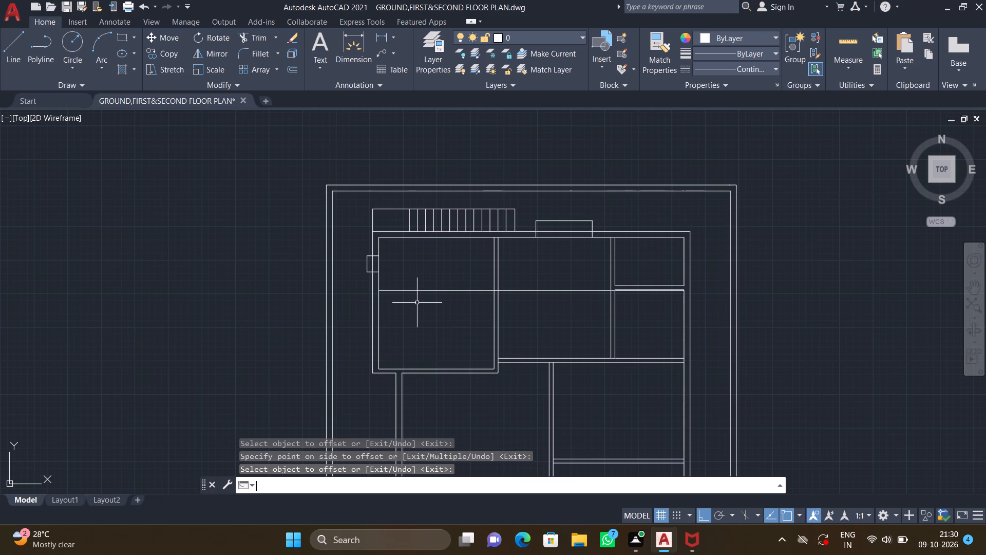
Trim the new horizontal line's portions east of the northwest room, leaving it only inside that room.
{"action": "type", "text": "tr"}
{"action": "key", "text": "Return"}
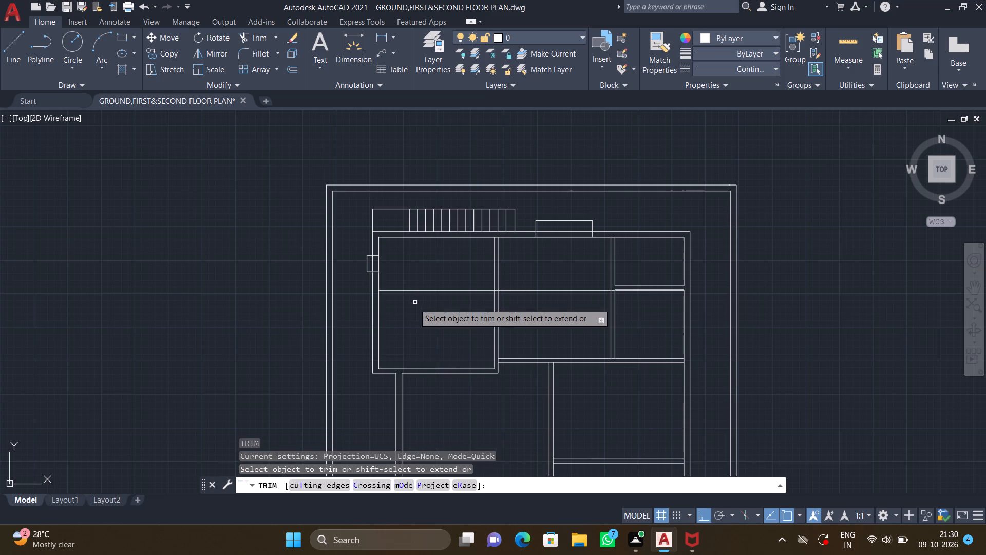
{"action": "left_click", "coordinate": [546, 288]}
{"action": "left_click", "coordinate": [546, 293]}
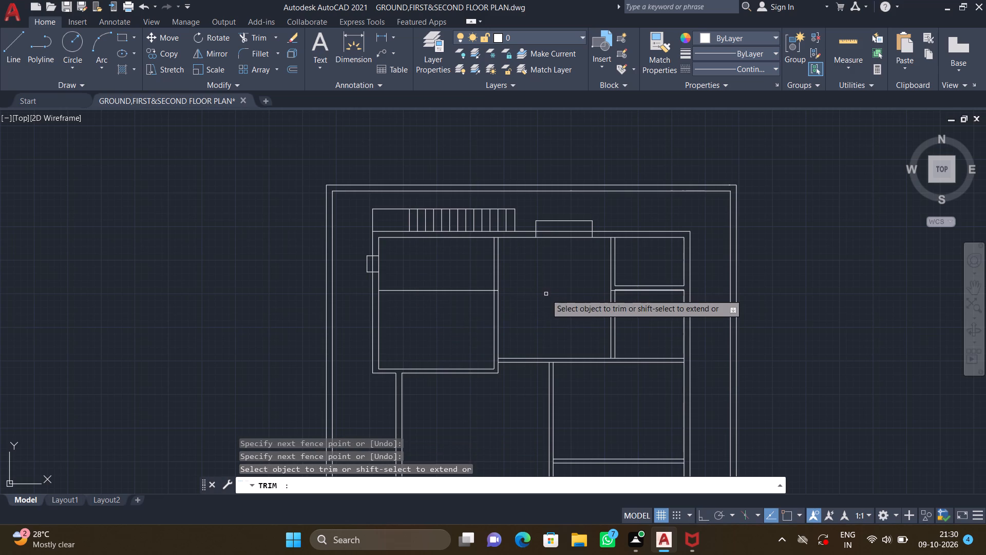
{"action": "middle_click_drag", "start_coordinate": [558, 314], "coordinate": [505, 300]}
{"action": "scroll", "coordinate": [606, 278], "scroll_direction": "up", "scroll_amount": 2}
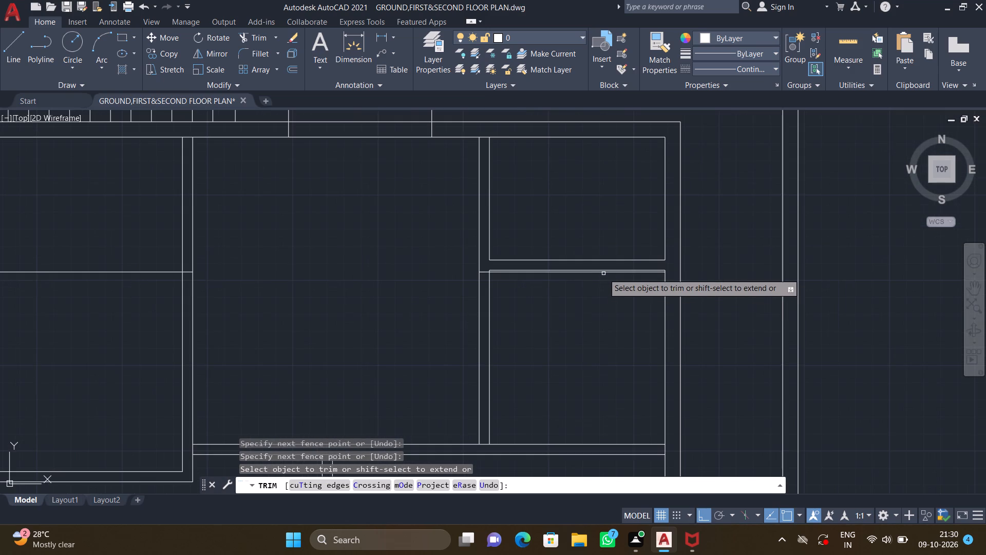
{"action": "scroll", "coordinate": [603, 272], "scroll_direction": "up", "scroll_amount": 2}
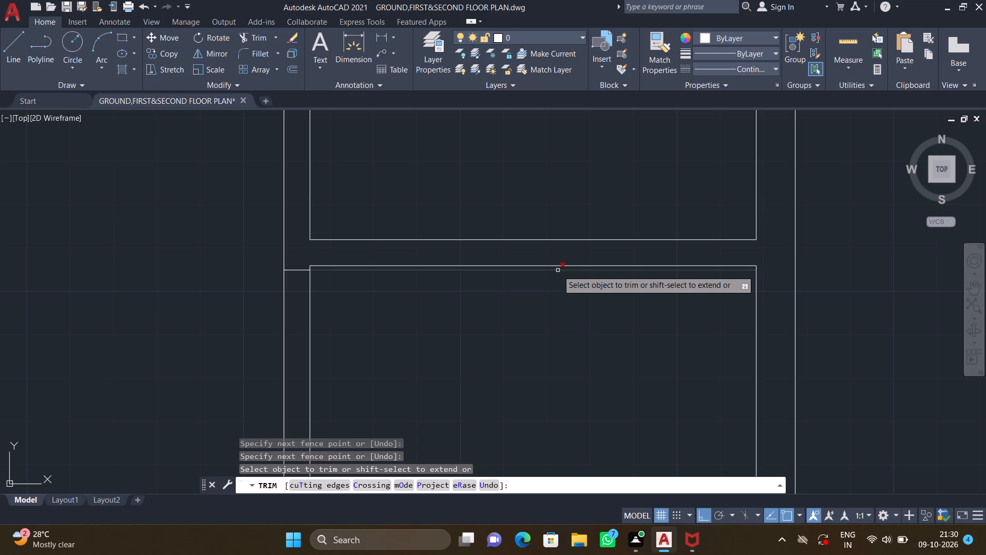
{"action": "double_click", "coordinate": [558, 270]}
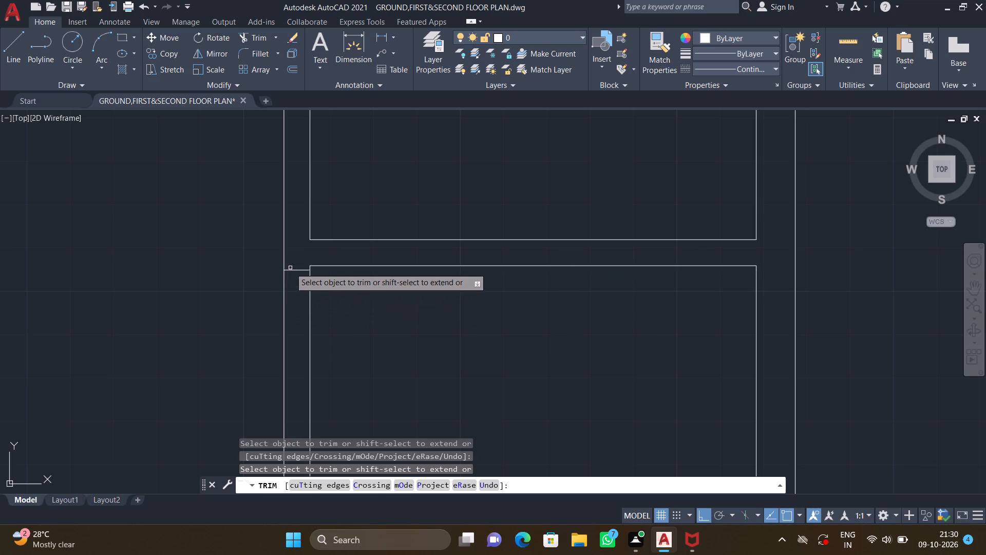
{"action": "left_click", "coordinate": [290, 268]}
{"action": "left_click", "coordinate": [302, 279]}
{"action": "scroll", "coordinate": [352, 327], "scroll_direction": "down", "scroll_amount": 3}
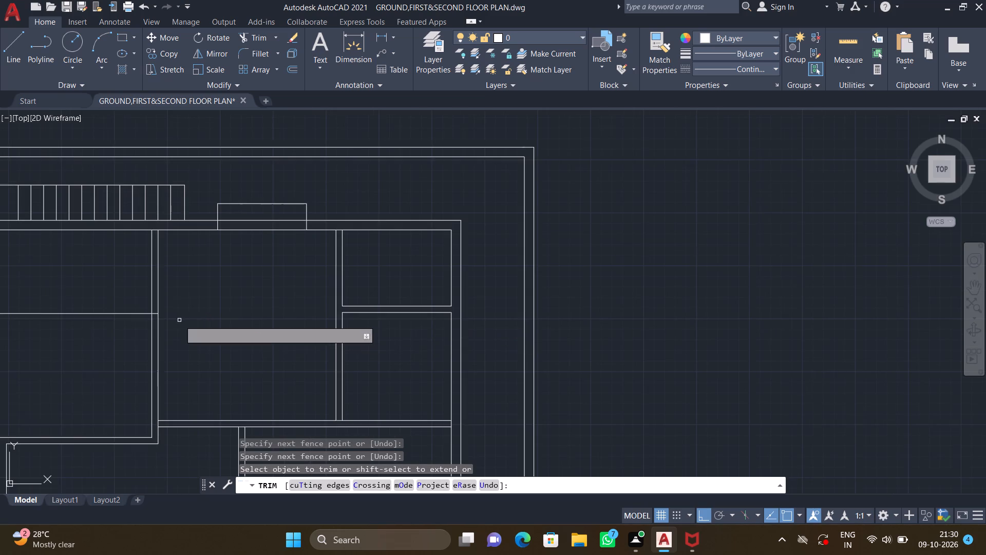
{"action": "middle_click_drag", "start_coordinate": [194, 316], "coordinate": [285, 304]}
{"action": "scroll", "coordinate": [286, 304], "scroll_direction": "down", "scroll_amount": 1}
{"action": "middle_click_drag", "start_coordinate": [301, 307], "coordinate": [416, 282]}
{"action": "key", "text": "Return"}
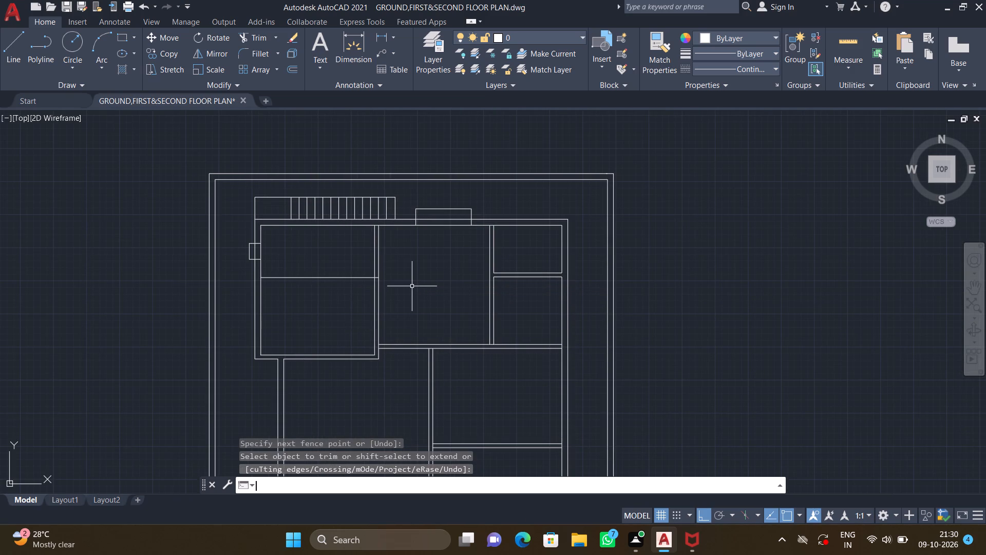
Offset the northwest room's new horizontal line 6" southward to form a partition wall.
{"action": "key", "text": "o"}
{"action": "key", "text": "Return"}
{"action": "type", "text": "6\""}
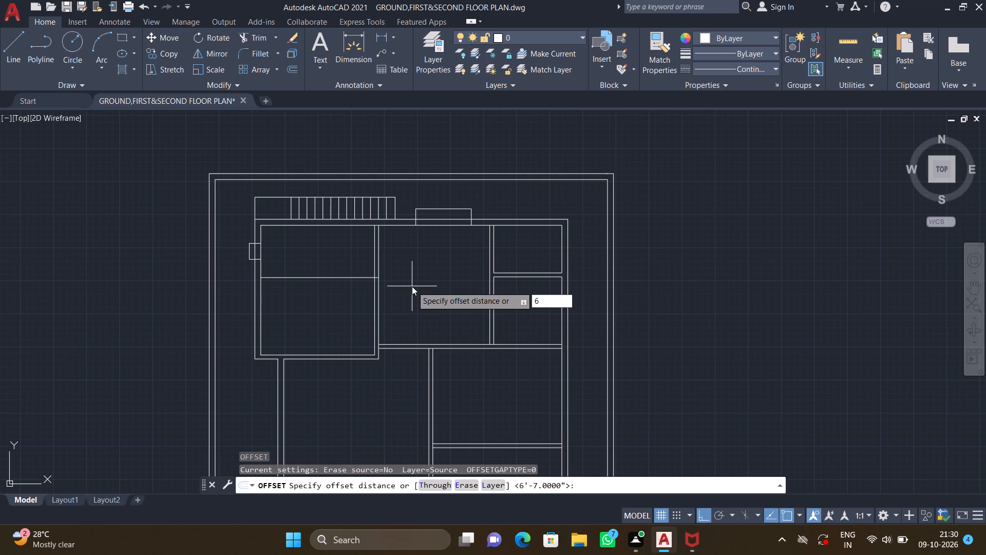
{"action": "key", "text": "Return"}
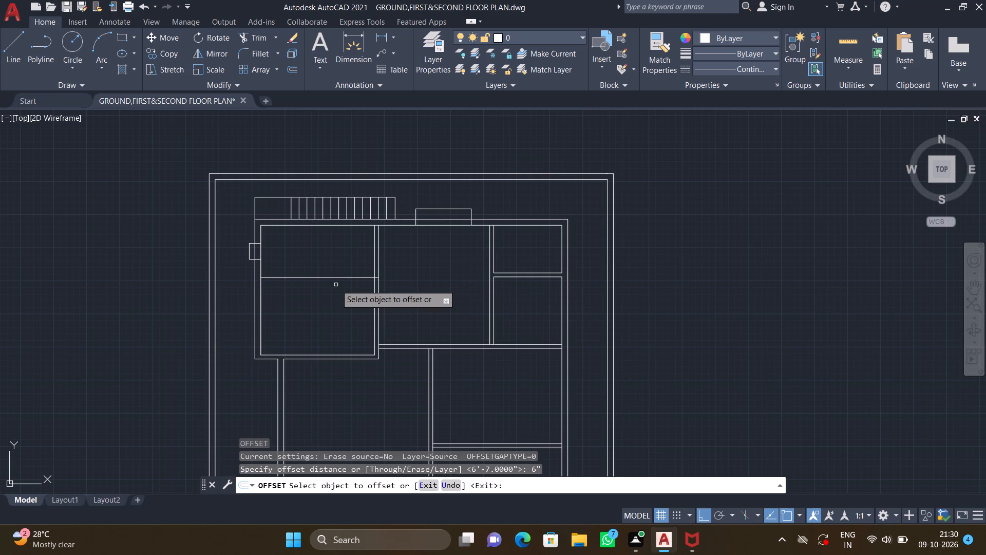
{"action": "left_click", "coordinate": [305, 276]}
{"action": "left_click", "coordinate": [305, 313]}
{"action": "key", "text": "Return"}
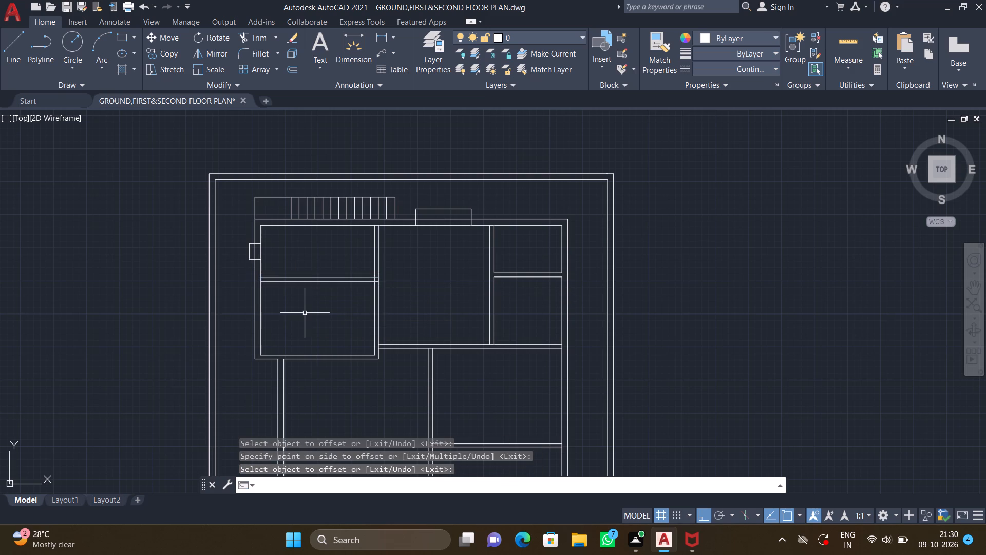
Draw a vertical line from the north wall's inner line to the new partition, about 2' west of the northwest room's east wall.
{"action": "middle_click_drag", "start_coordinate": [295, 300], "coordinate": [415, 308]}
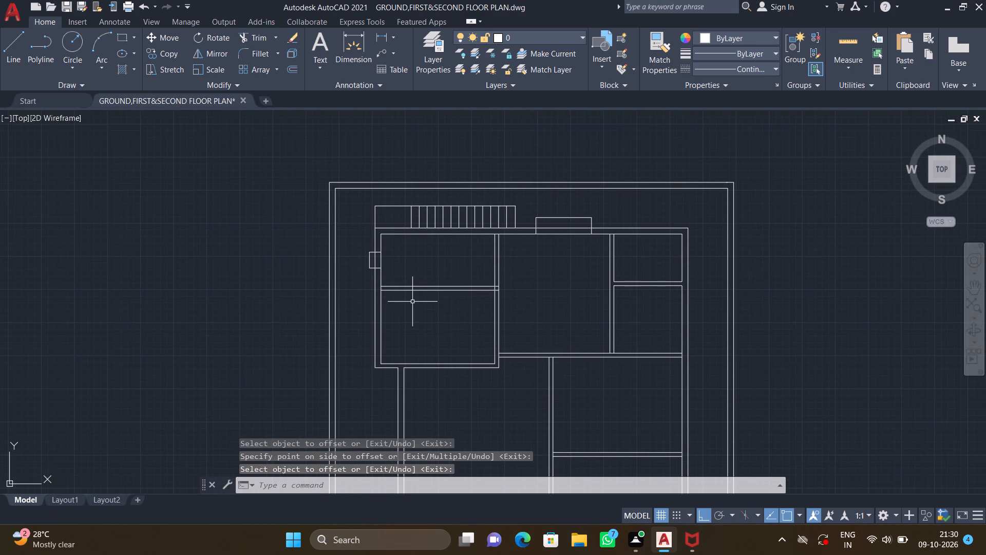
{"action": "middle_click_drag", "start_coordinate": [464, 267], "coordinate": [455, 267]}
{"action": "scroll", "coordinate": [473, 266], "scroll_direction": "up", "scroll_amount": 1}
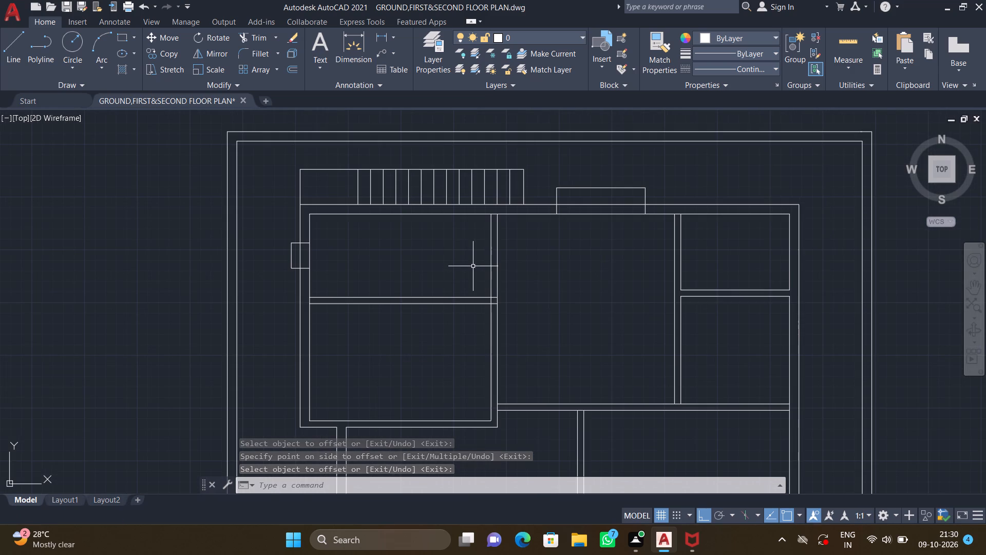
{"action": "key", "text": "l"}
{"action": "key", "text": "Return"}
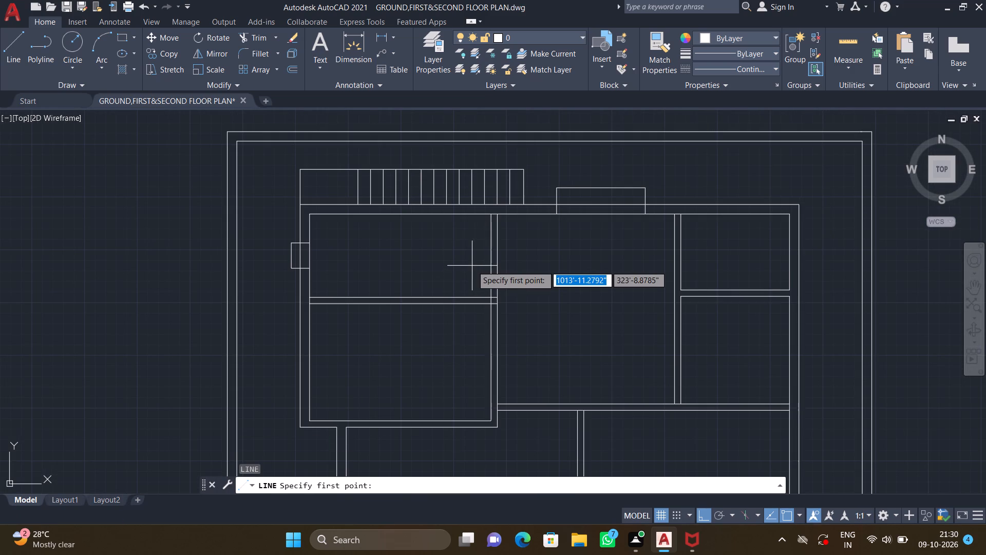
{"action": "scroll", "coordinate": [467, 226], "scroll_direction": "up", "scroll_amount": 2}
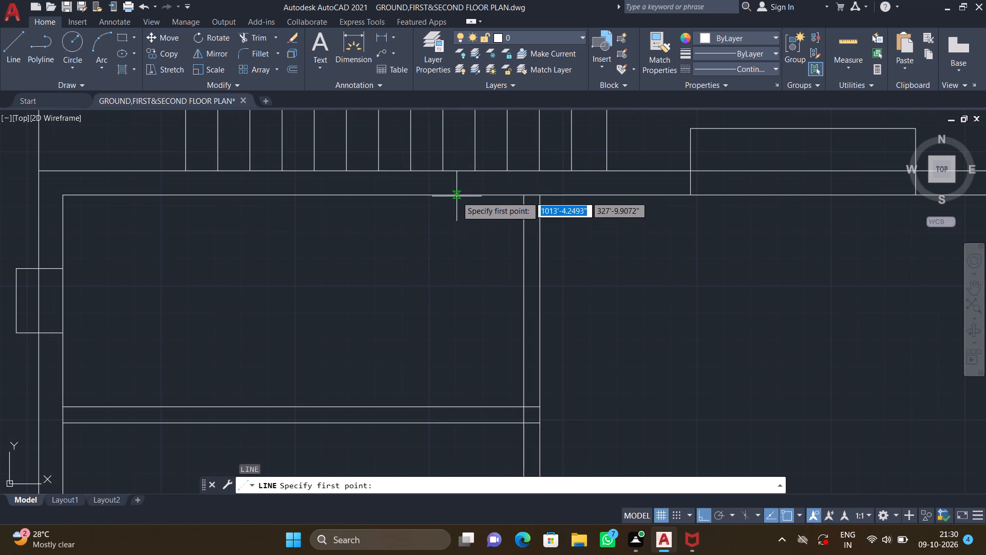
{"action": "left_click", "coordinate": [457, 196]}
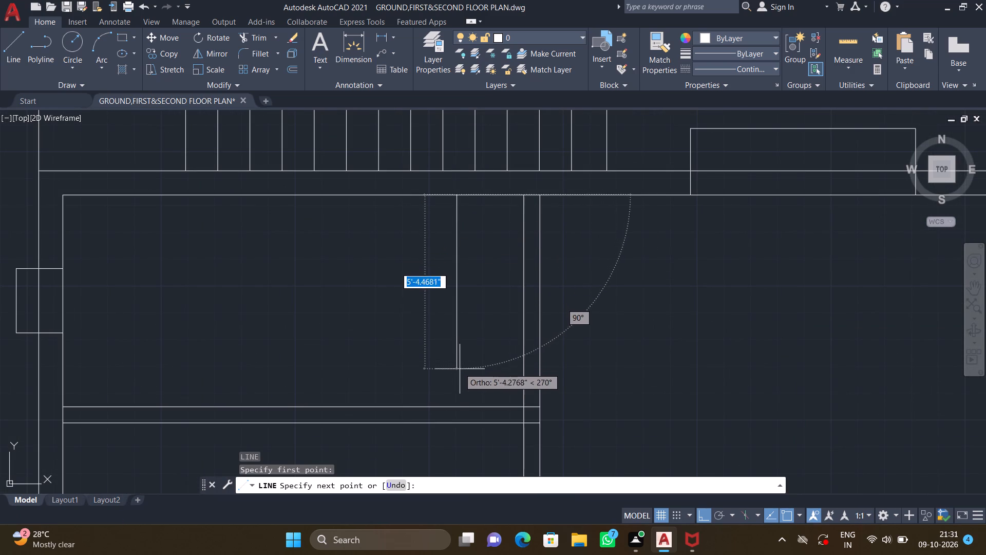
{"action": "left_click", "coordinate": [460, 408]}
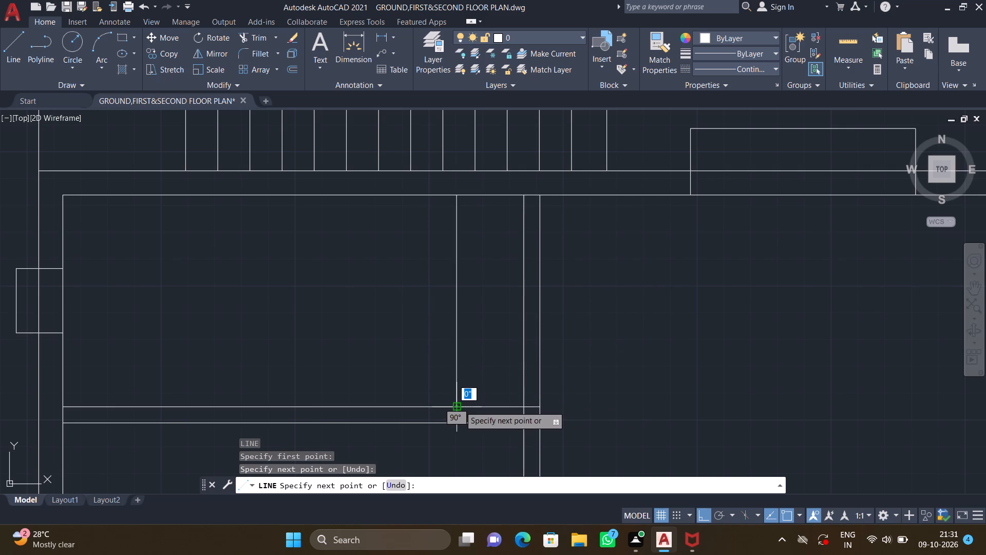
{"action": "key", "text": "Return"}
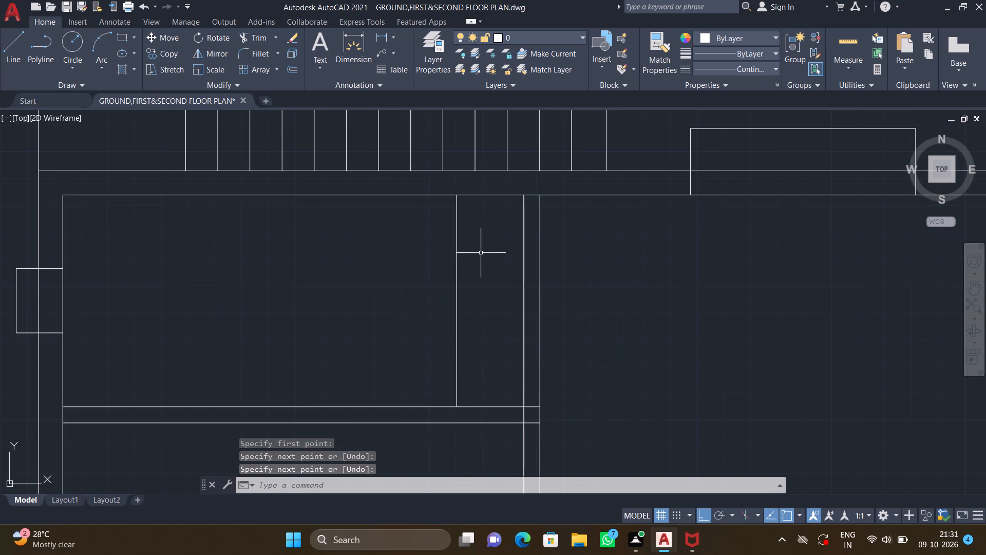
With ortho off, draw a diagonal from the northwest room's inner northeast corner to the foot of the new vertical line.
{"action": "scroll", "coordinate": [481, 253], "scroll_direction": "up", "scroll_amount": 1}
{"action": "key", "text": "F8"}
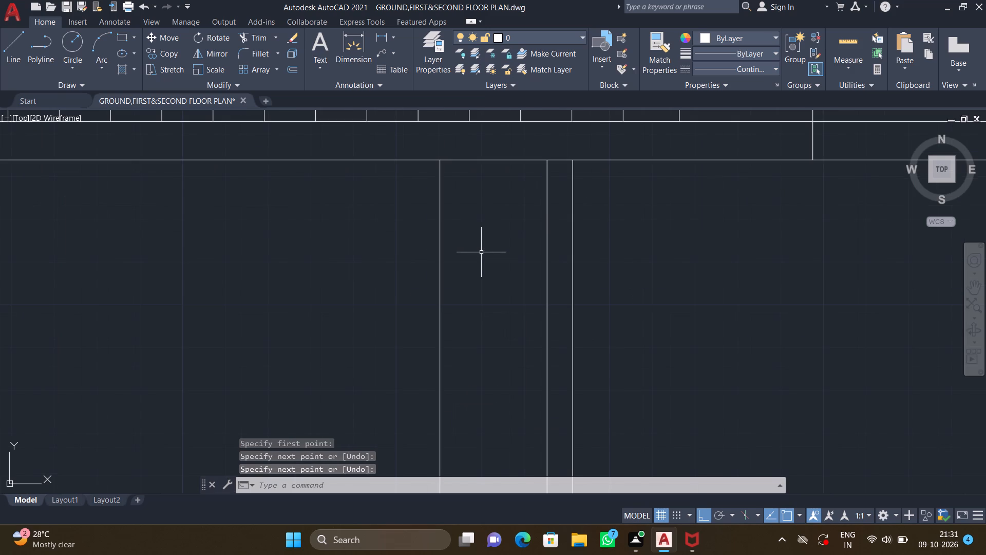
{"action": "key", "text": "l"}
{"action": "key", "text": "Return"}
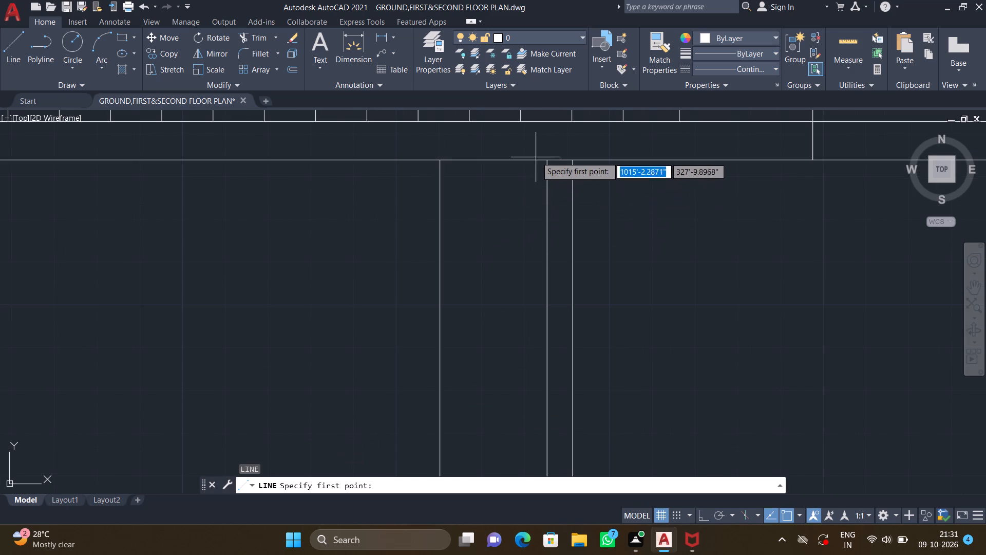
{"action": "left_click", "coordinate": [545, 162]}
{"action": "scroll", "coordinate": [517, 221], "scroll_direction": "down", "scroll_amount": 2}
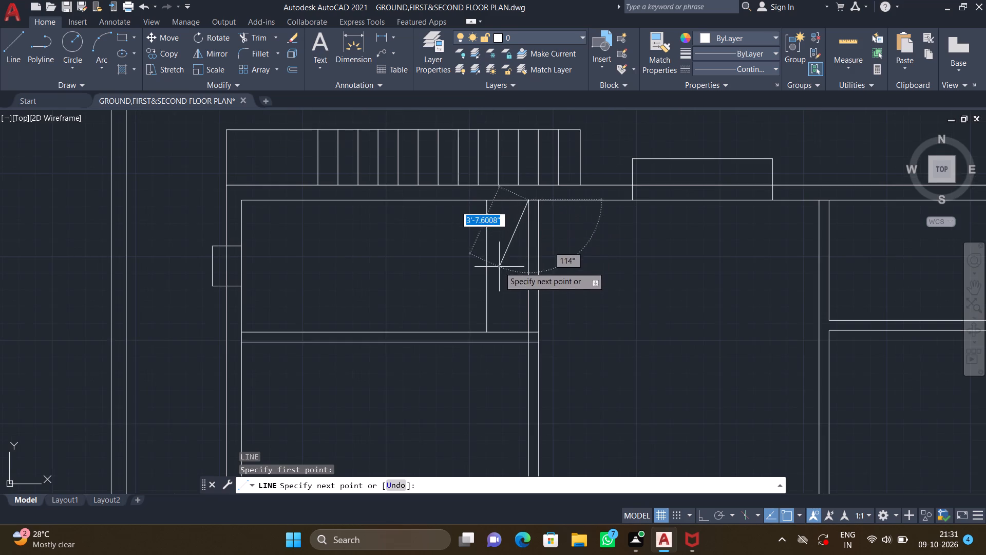
{"action": "middle_click_drag", "start_coordinate": [499, 260], "coordinate": [499, 246]}
{"action": "scroll", "coordinate": [503, 247], "scroll_direction": "down", "scroll_amount": 1}
{"action": "scroll", "coordinate": [504, 306], "scroll_direction": "up", "scroll_amount": 4}
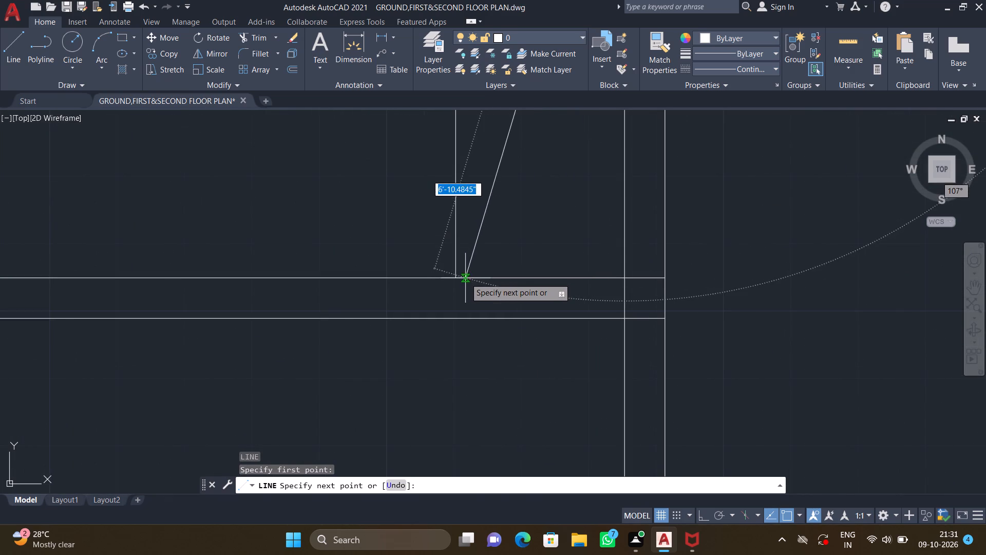
{"action": "left_click", "coordinate": [456, 280]}
{"action": "key", "text": "Return"}
{"action": "scroll", "coordinate": [493, 266], "scroll_direction": "down", "scroll_amount": 3}
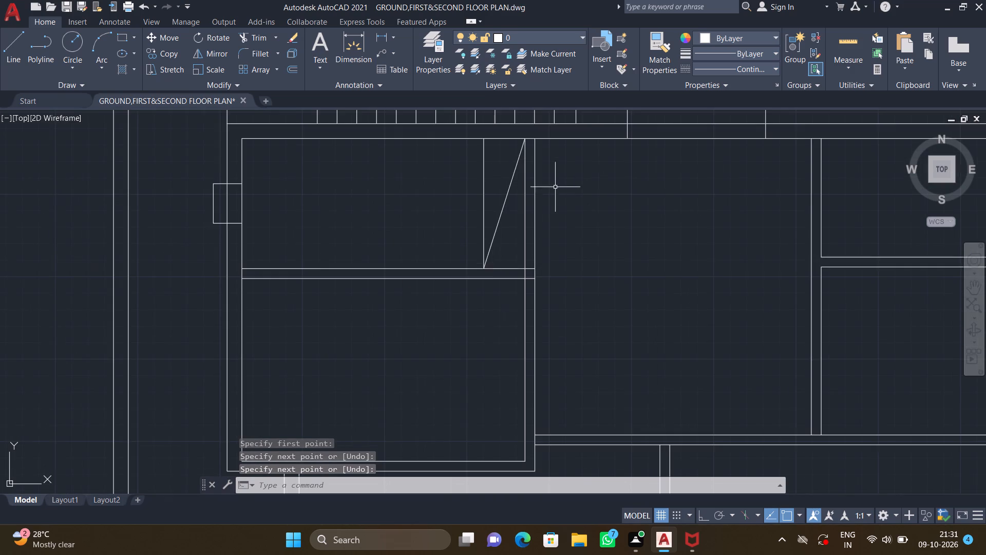
With ortho on, draw a vertical line about 6'-7" long from the north wall's inner line to the partition, near the northwest room's west wall.
{"action": "middle_click_drag", "start_coordinate": [545, 202], "coordinate": [516, 271]}
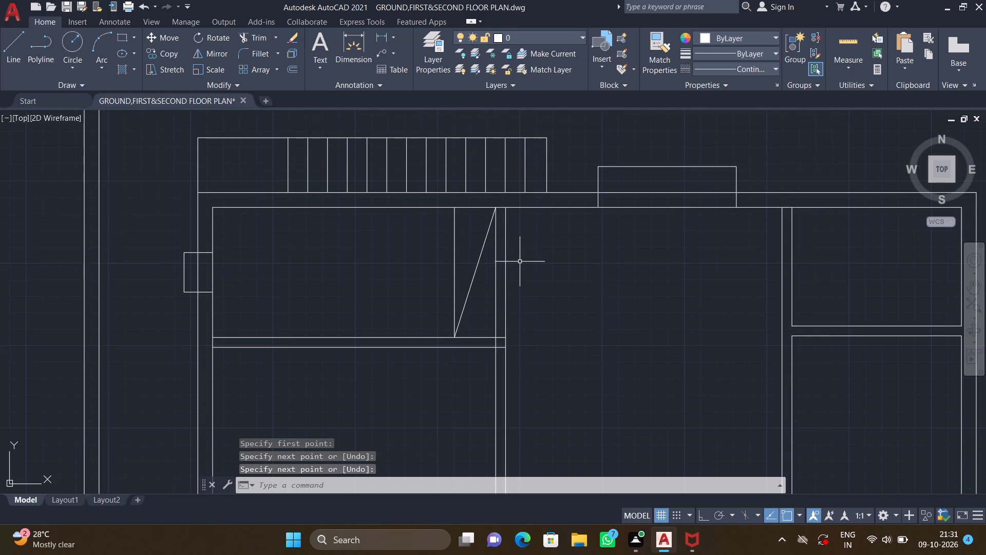
{"action": "middle_click_drag", "start_coordinate": [354, 256], "coordinate": [442, 253]}
{"action": "middle_click_drag", "start_coordinate": [386, 250], "coordinate": [452, 247]}
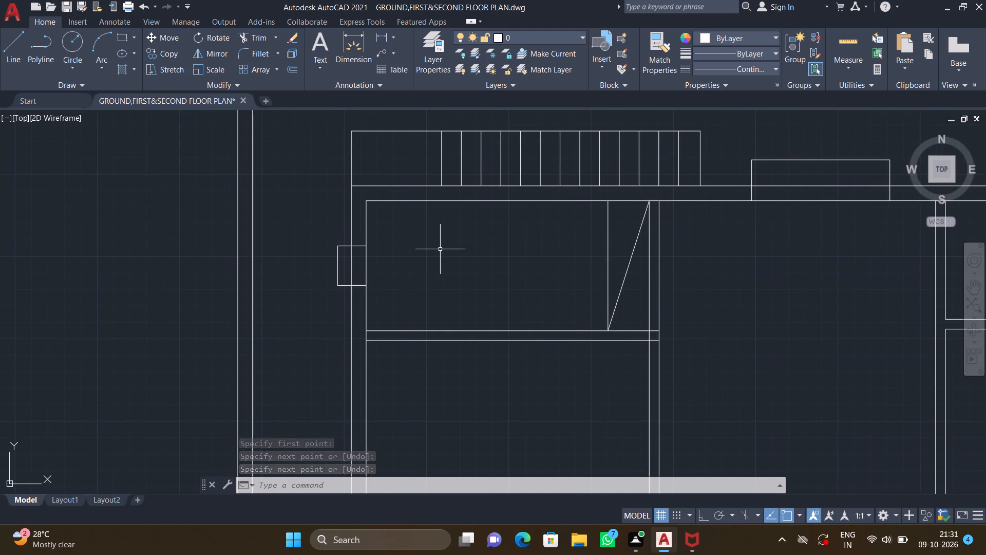
{"action": "key", "text": "l"}
{"action": "key", "text": "Return"}
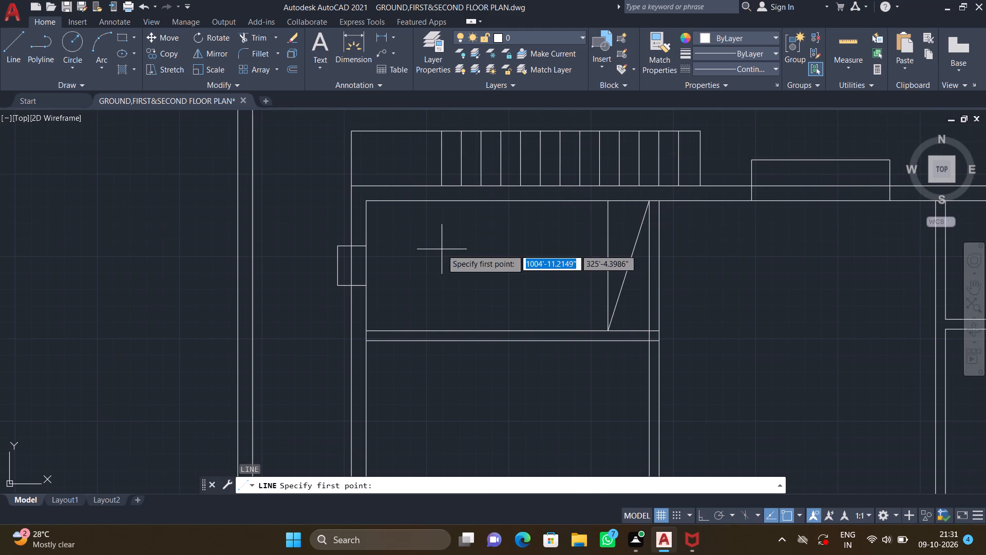
{"action": "middle_click_drag", "start_coordinate": [391, 244], "coordinate": [471, 223]}
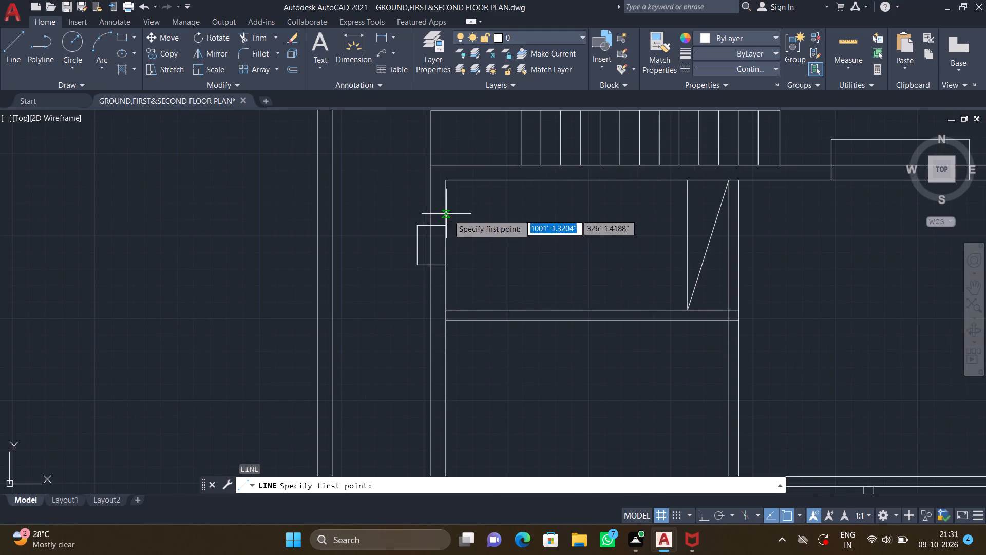
{"action": "middle_click_drag", "start_coordinate": [483, 208], "coordinate": [435, 206]}
{"action": "scroll", "coordinate": [445, 187], "scroll_direction": "up", "scroll_amount": 1}
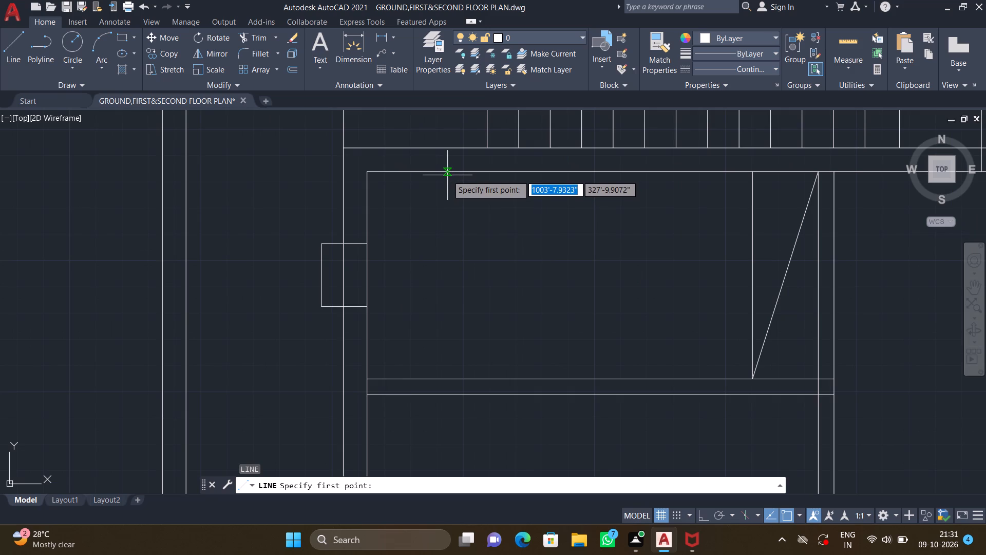
{"action": "double_click", "coordinate": [441, 170]}
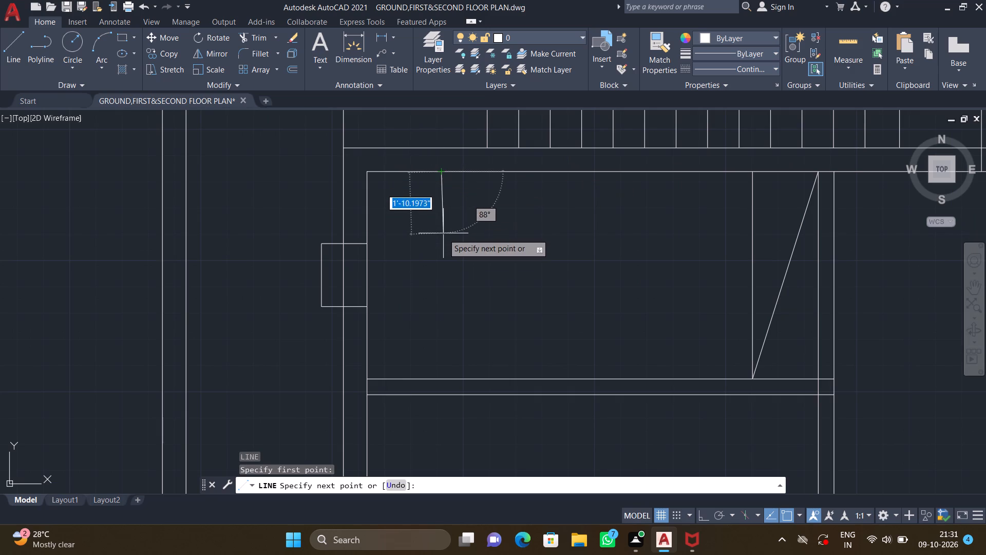
{"action": "key", "text": "F8"}
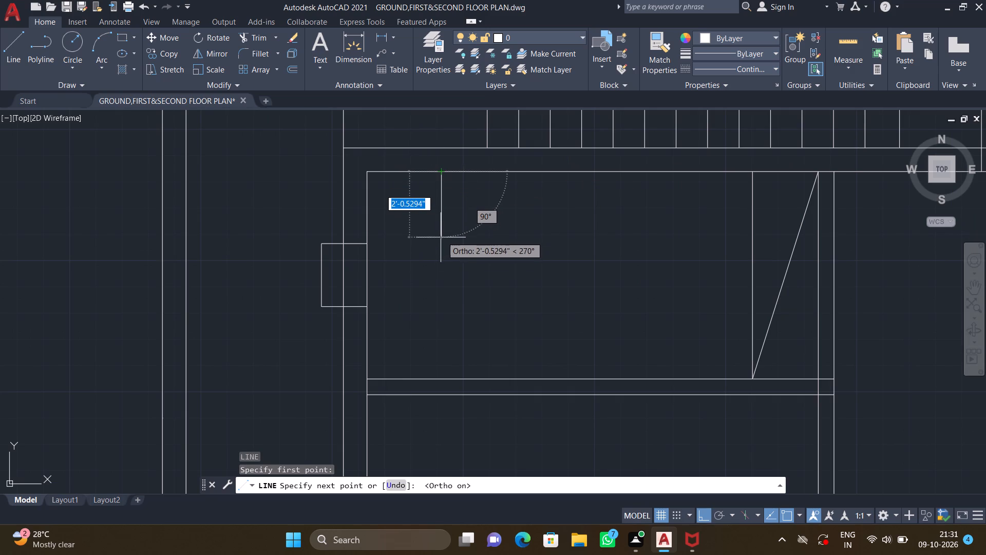
{"action": "left_click", "coordinate": [440, 378]}
{"action": "key", "text": "Return"}
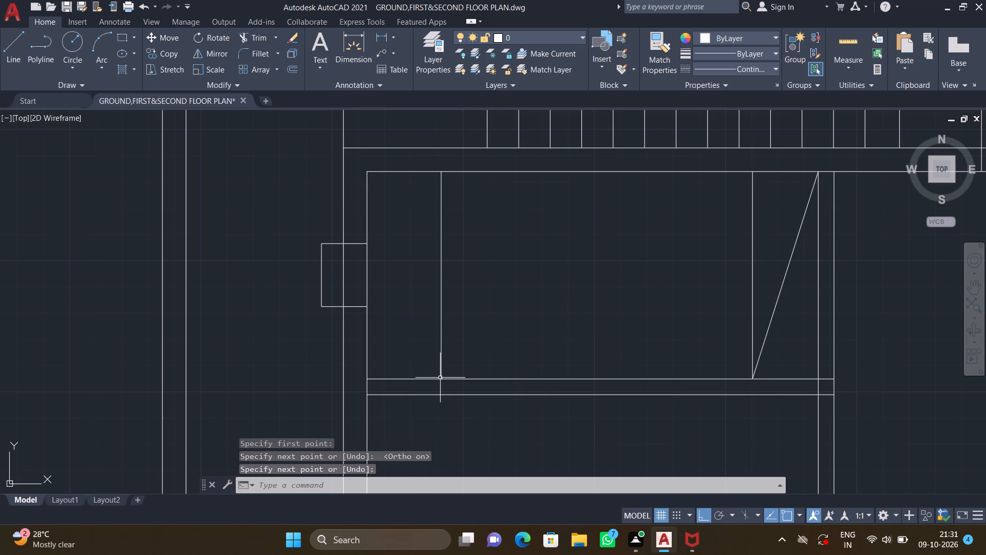
Draw a narrow strip against the new vertical line's east side, about 5" wide and running about 3'-11" down to the partition.
{"action": "scroll", "coordinate": [484, 335], "scroll_direction": "up", "scroll_amount": 1}
{"action": "key", "text": "l"}
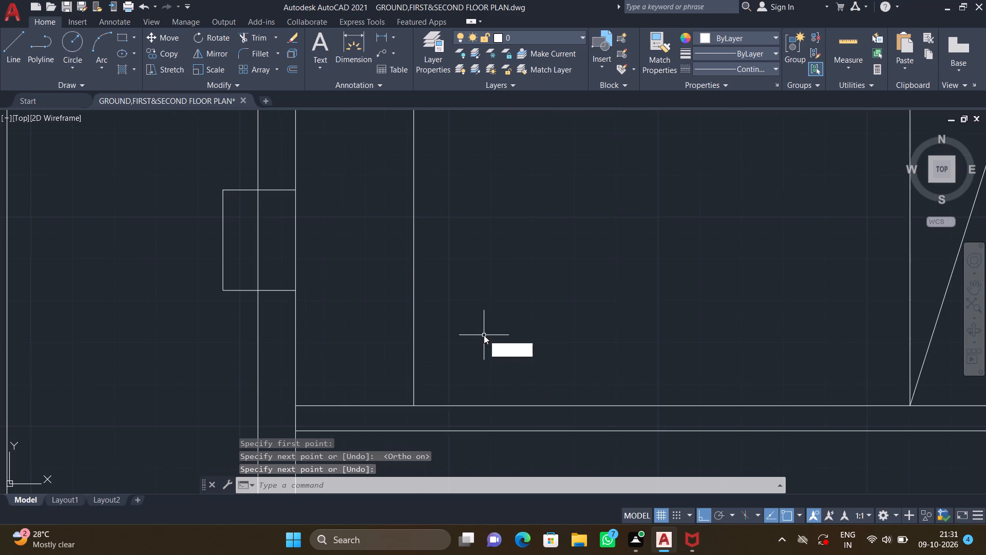
{"action": "key", "text": "Return"}
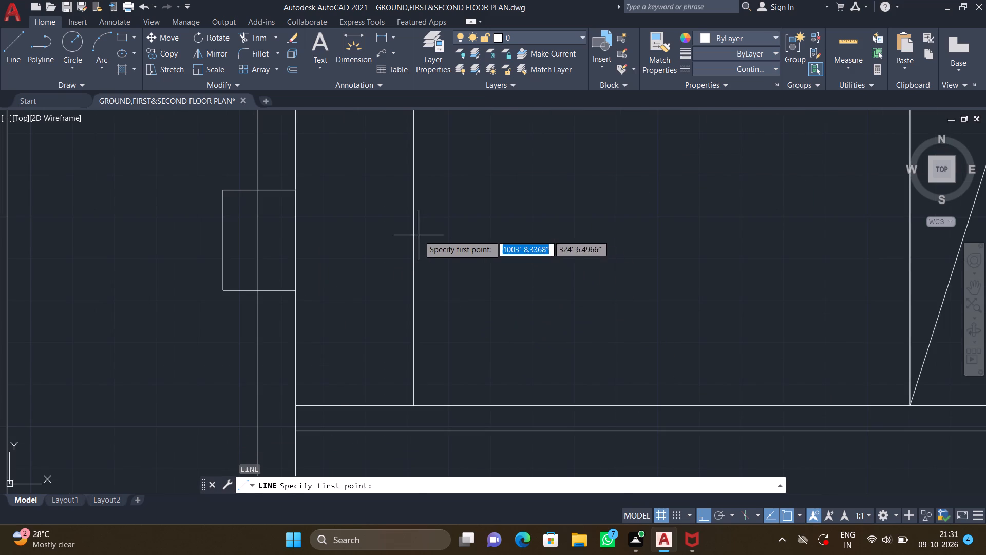
{"action": "left_click", "coordinate": [412, 209]}
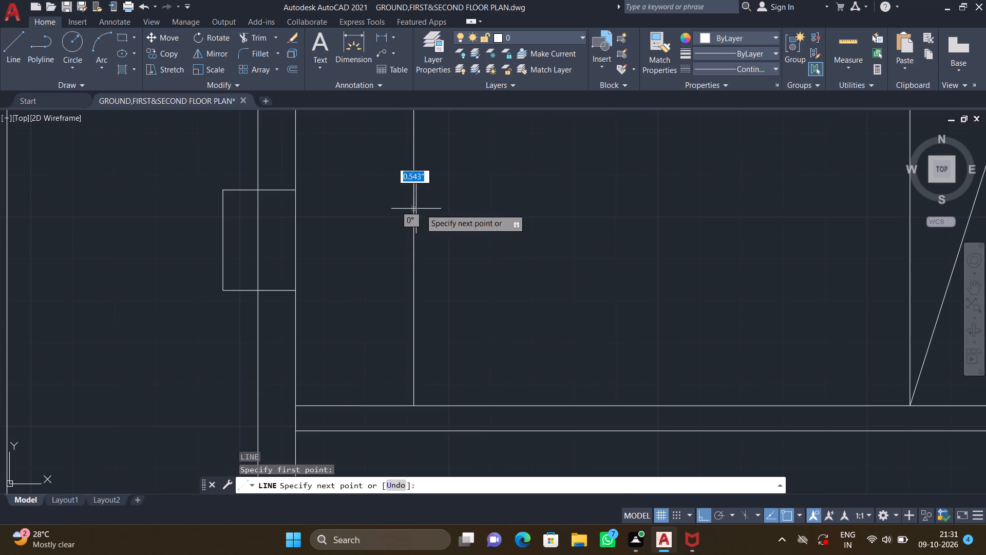
{"action": "scroll", "coordinate": [440, 211], "scroll_direction": "up", "scroll_amount": 2}
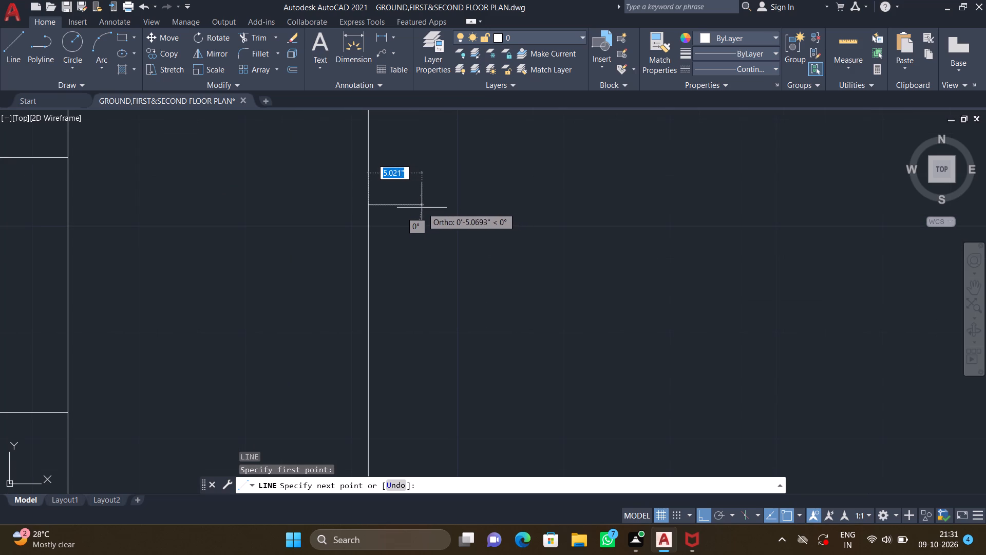
{"action": "left_click", "coordinate": [422, 207]}
{"action": "scroll", "coordinate": [419, 228], "scroll_direction": "down", "scroll_amount": 1}
{"action": "middle_click_drag", "start_coordinate": [422, 290], "coordinate": [417, 248]}
{"action": "scroll", "coordinate": [417, 247], "scroll_direction": "down", "scroll_amount": 2}
{"action": "middle_click_drag", "start_coordinate": [409, 298], "coordinate": [408, 296]}
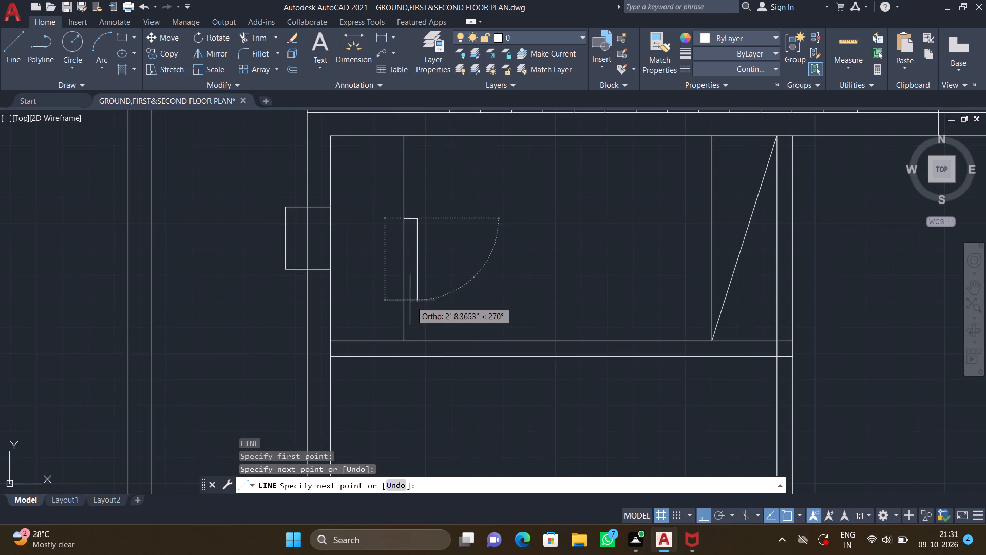
{"action": "middle_click_drag", "start_coordinate": [408, 296], "coordinate": [406, 285]}
{"action": "scroll", "coordinate": [421, 308], "scroll_direction": "up", "scroll_amount": 1}
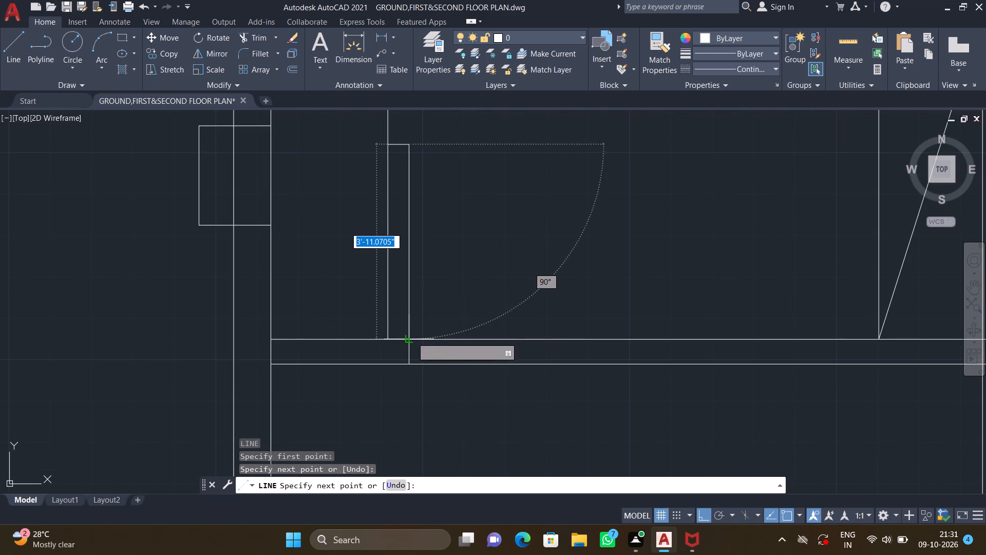
{"action": "left_click", "coordinate": [412, 339]}
{"action": "key", "text": "Return"}
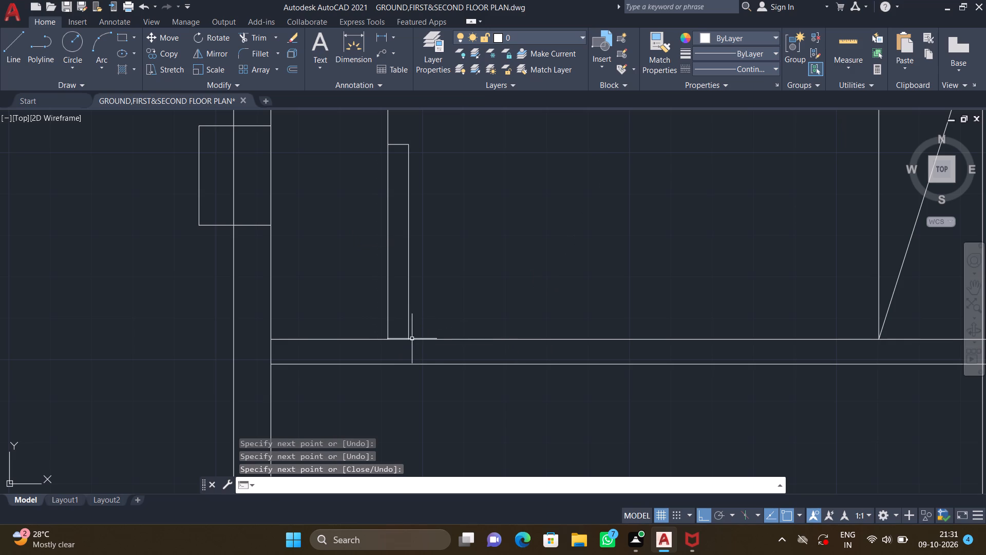
Draw a three-sided projection on the west wall south of the partition, about 1'-6" out from the inner wall line and 4' long.
{"action": "scroll", "coordinate": [413, 319], "scroll_direction": "down", "scroll_amount": 2}
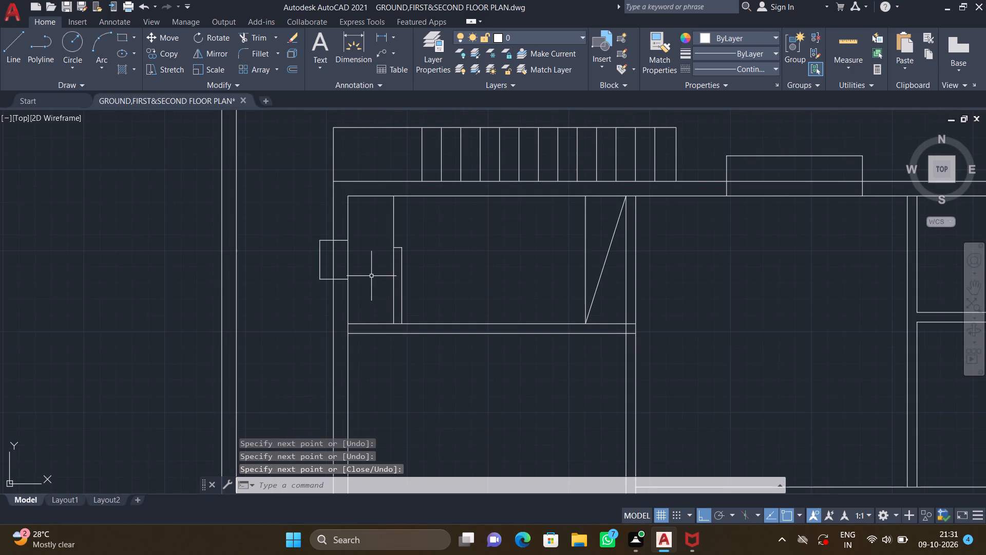
{"action": "middle_click_drag", "start_coordinate": [390, 280], "coordinate": [399, 283]}
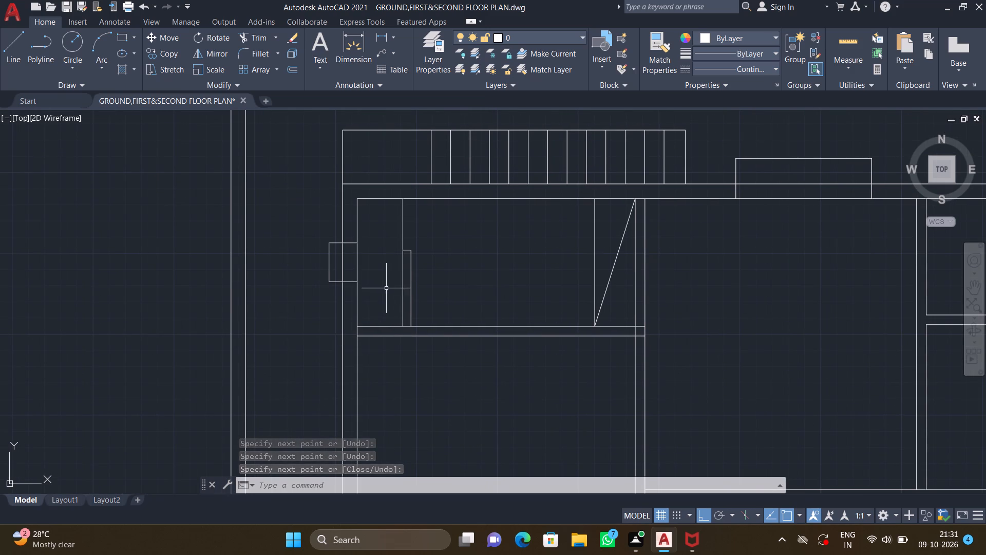
{"action": "middle_click_drag", "start_coordinate": [382, 286], "coordinate": [374, 230]}
{"action": "scroll", "coordinate": [375, 232], "scroll_direction": "down", "scroll_amount": 2}
{"action": "scroll", "coordinate": [359, 283], "scroll_direction": "up", "scroll_amount": 2}
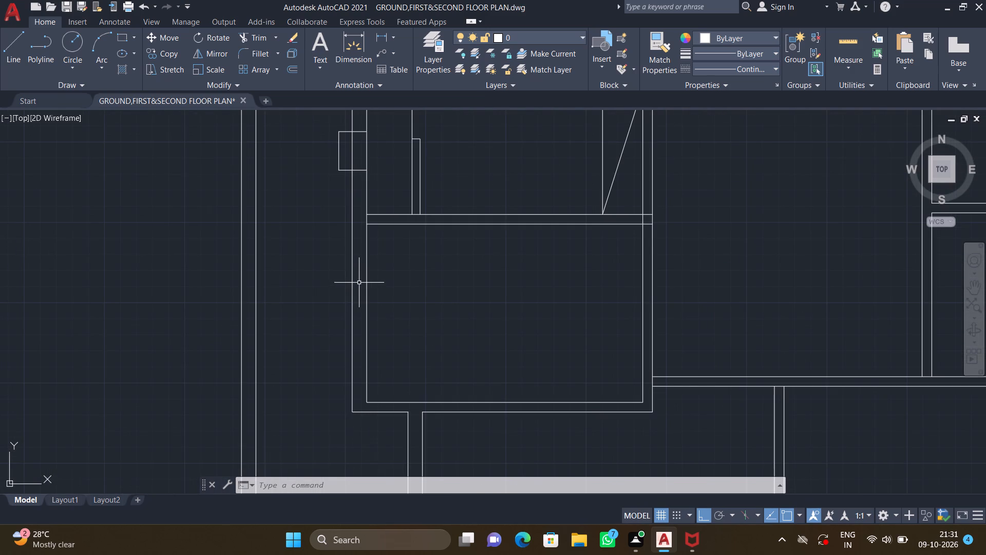
{"action": "key", "text": "l"}
{"action": "key", "text": "Return"}
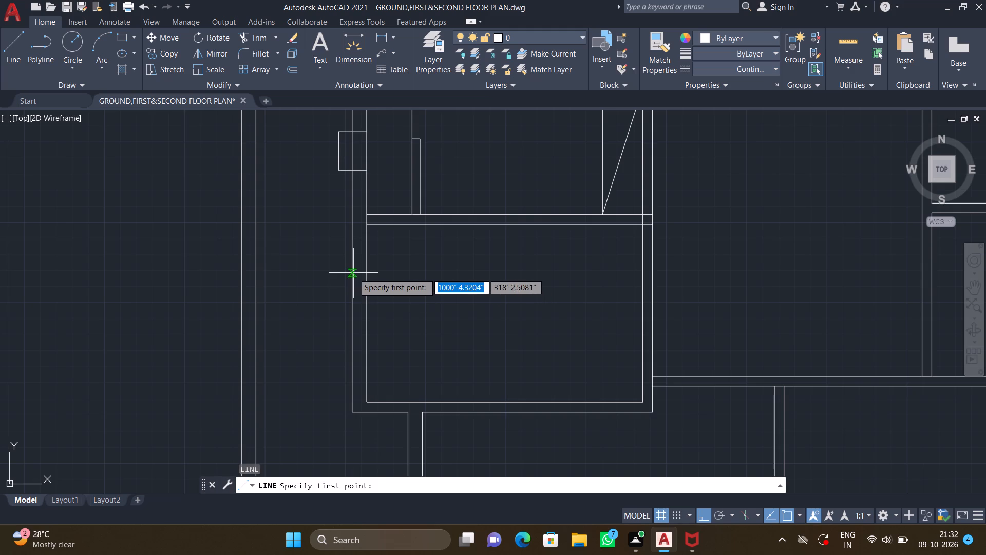
{"action": "scroll", "coordinate": [364, 250], "scroll_direction": "up", "scroll_amount": 1}
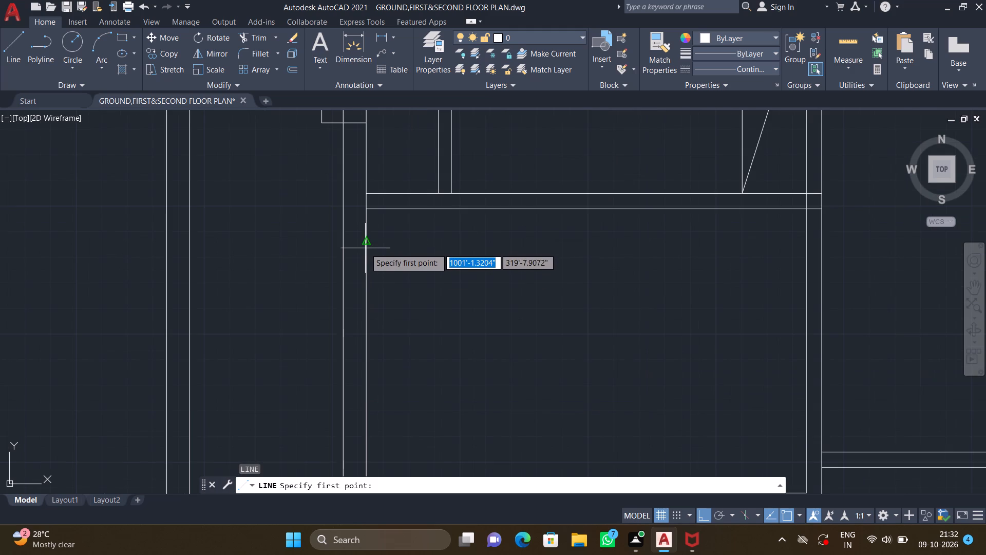
{"action": "left_click", "coordinate": [368, 245]}
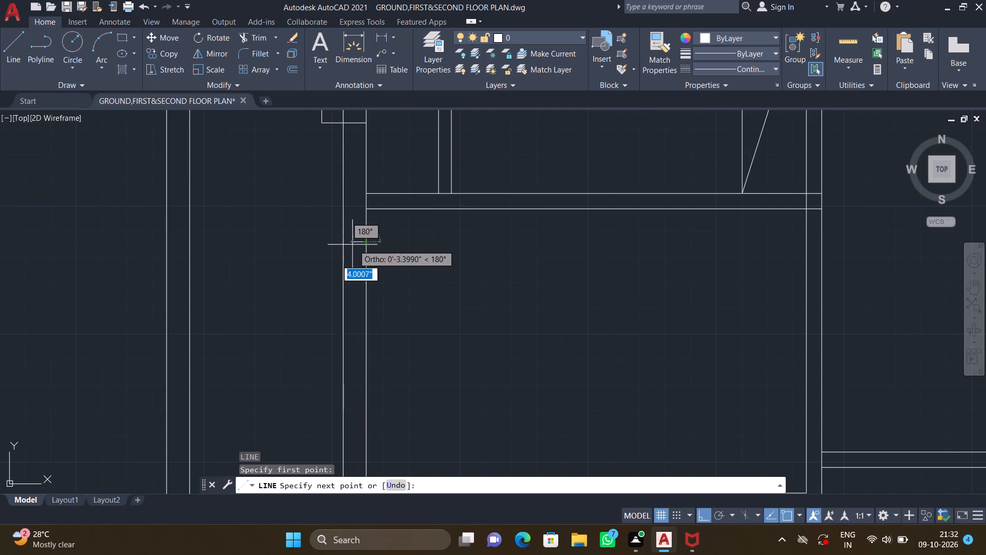
{"action": "scroll", "coordinate": [352, 245], "scroll_direction": "up", "scroll_amount": 2}
{"action": "scroll", "coordinate": [287, 240], "scroll_direction": "down", "scroll_amount": 2}
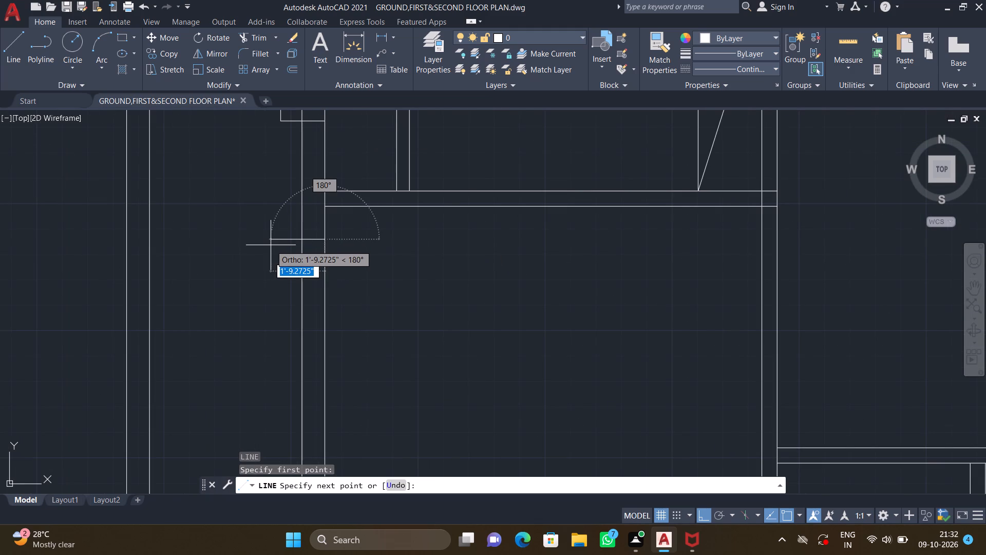
{"action": "scroll", "coordinate": [271, 244], "scroll_direction": "down", "scroll_amount": 1}
{"action": "scroll", "coordinate": [285, 244], "scroll_direction": "up", "scroll_amount": 1}
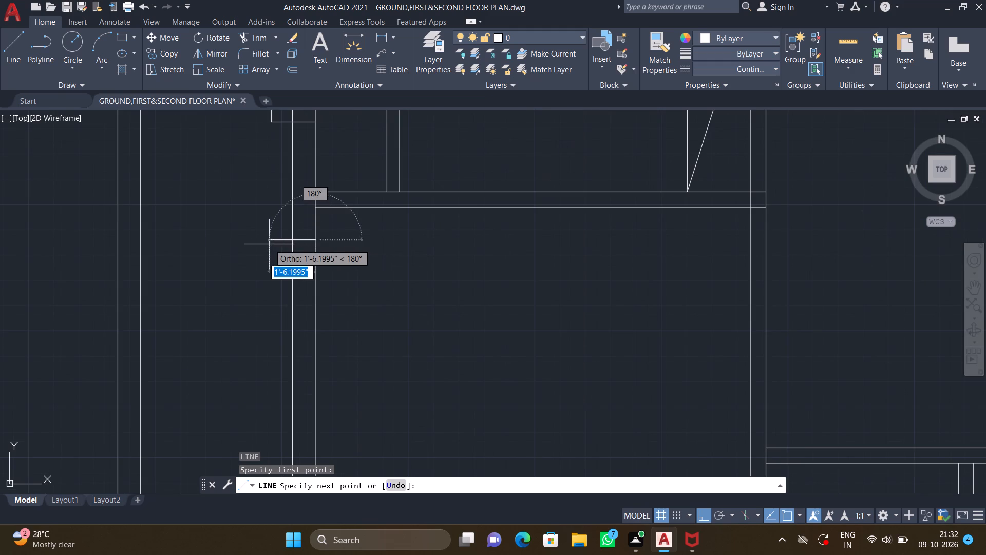
{"action": "left_click", "coordinate": [269, 243]}
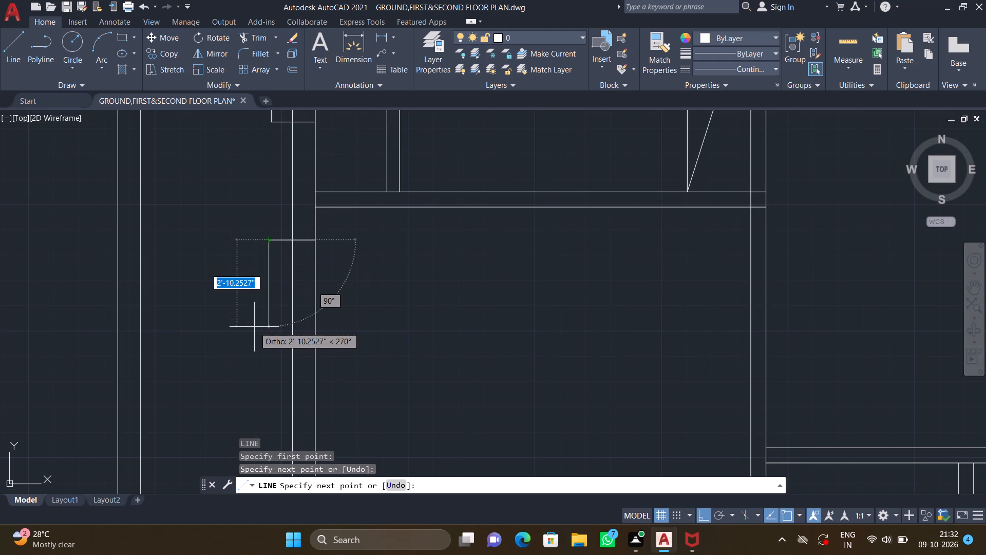
{"action": "type", "text": "4'"}
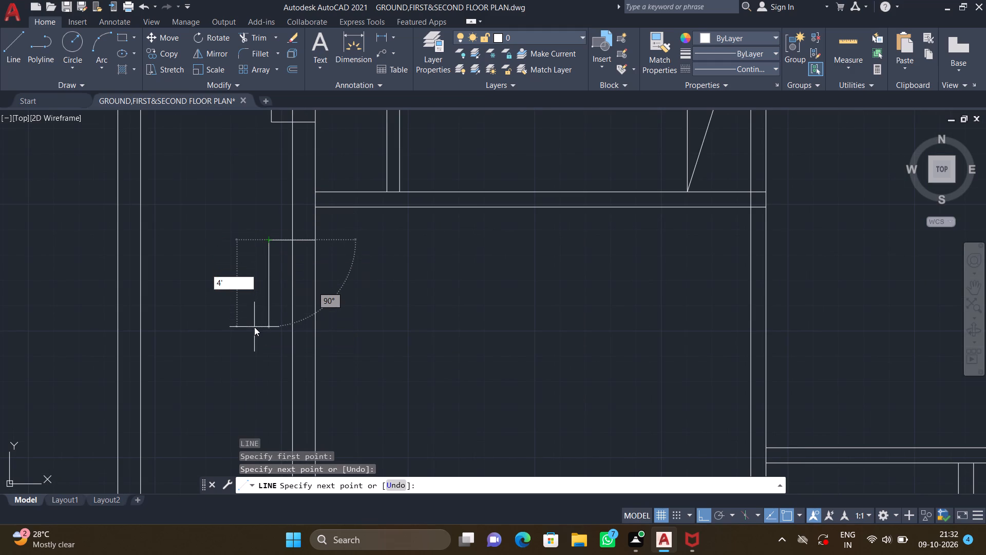
{"action": "key", "text": "Return"}
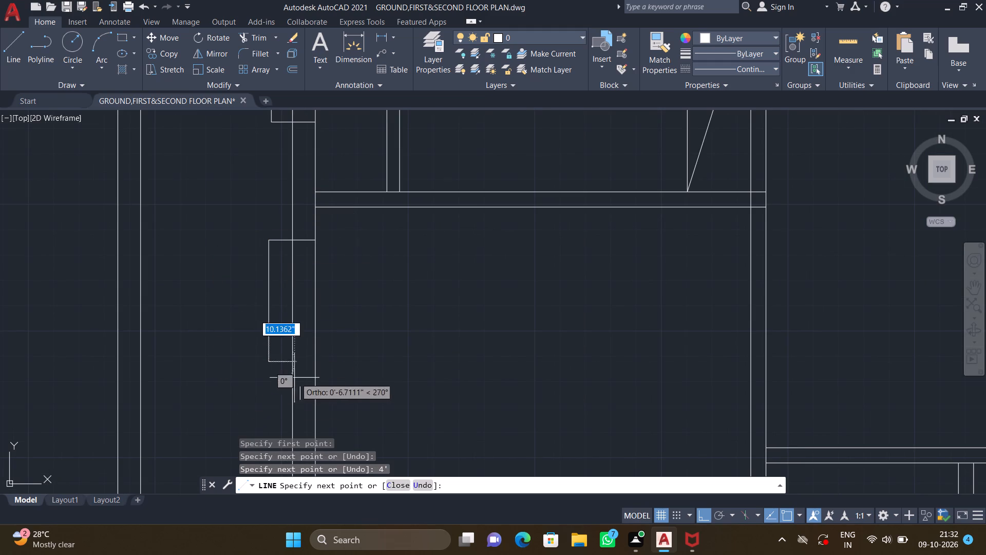
{"action": "scroll", "coordinate": [329, 369], "scroll_direction": "up", "scroll_amount": 2}
{"action": "left_click", "coordinate": [289, 348]}
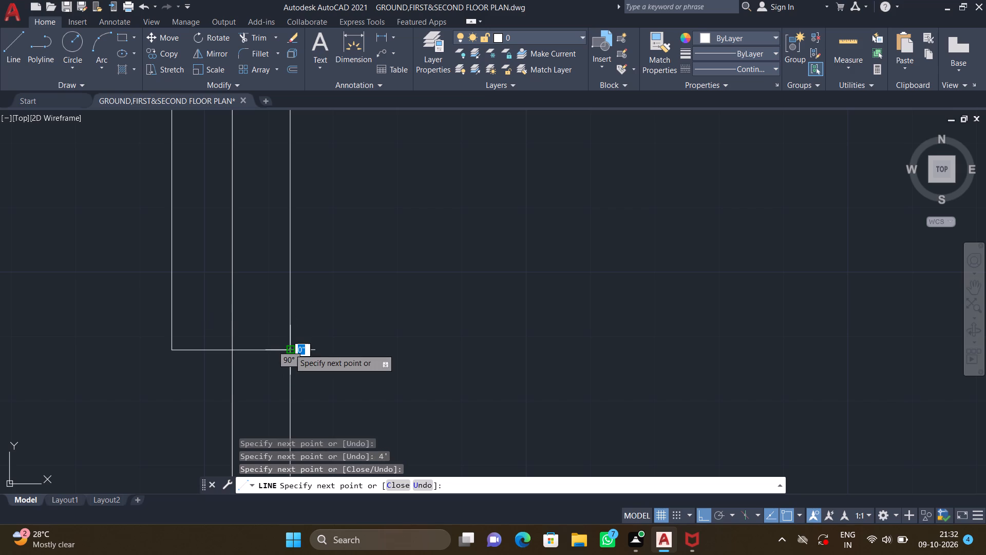
{"action": "key", "text": "Return"}
Draw a small three-sided box on the west wall's inner face, just south of the 4' projection, about 1'-2" long.
{"action": "scroll", "coordinate": [293, 337], "scroll_direction": "down", "scroll_amount": 2}
{"action": "middle_click_drag", "start_coordinate": [328, 314], "coordinate": [342, 272]}
{"action": "scroll", "coordinate": [346, 278], "scroll_direction": "down", "scroll_amount": 2}
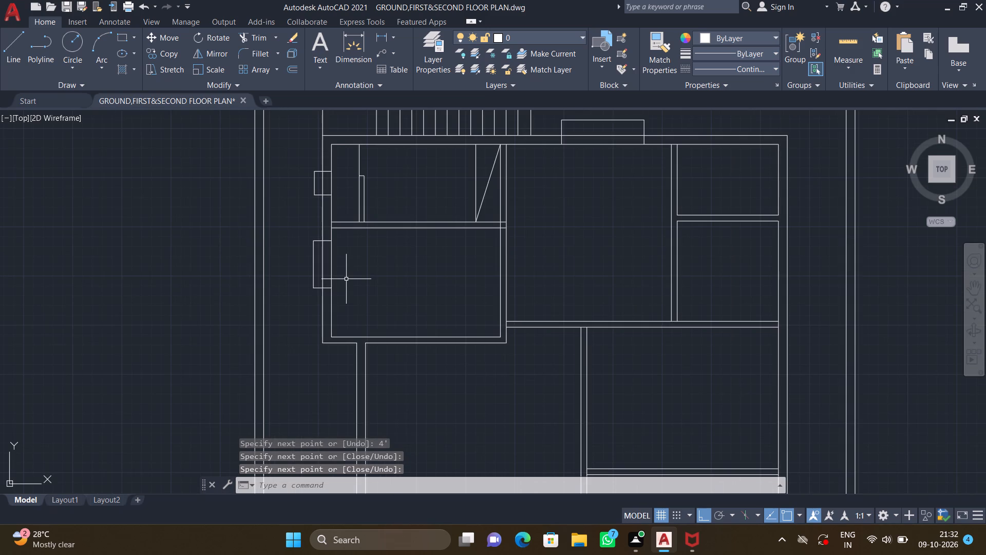
{"action": "middle_click_drag", "start_coordinate": [338, 295], "coordinate": [336, 284]}
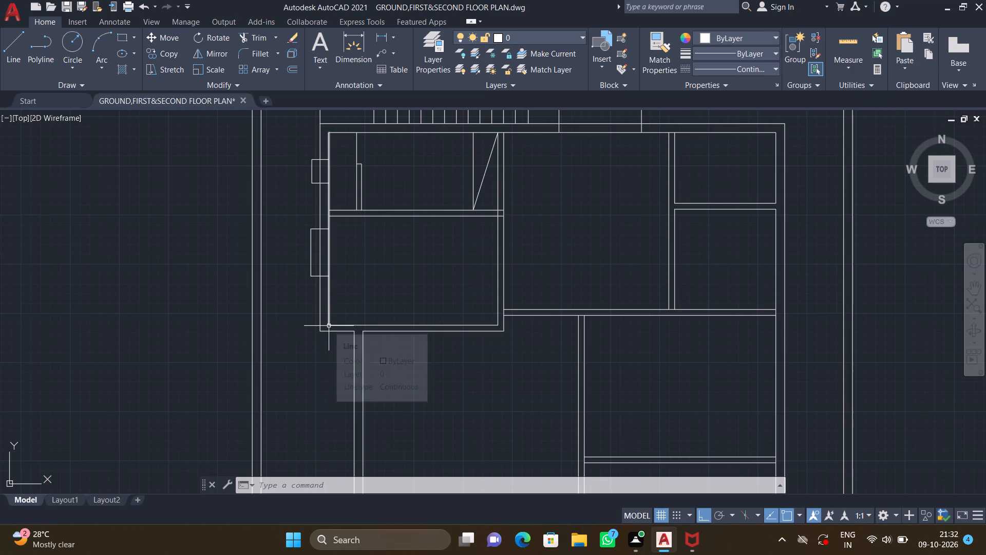
{"action": "scroll", "coordinate": [335, 281], "scroll_direction": "down", "scroll_amount": 2}
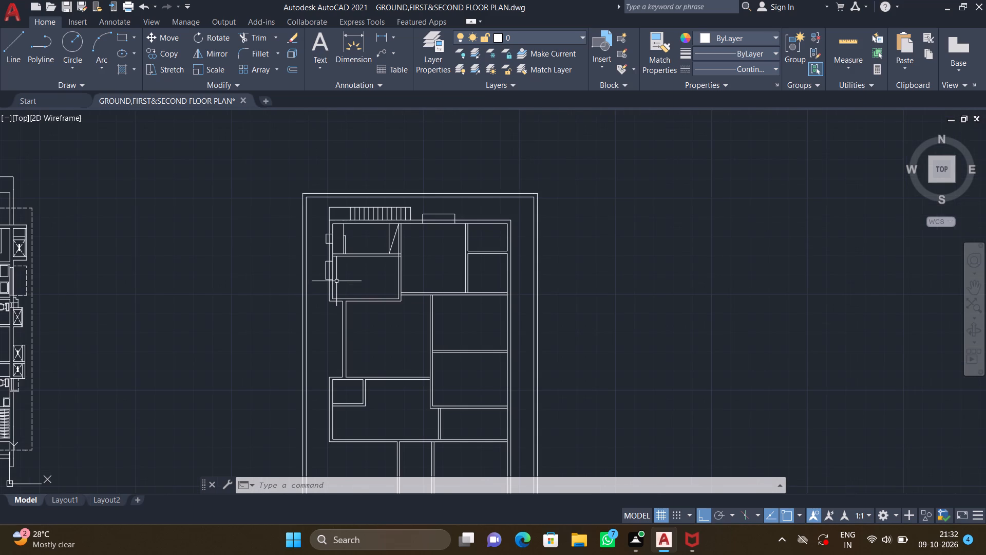
{"action": "middle_click_drag", "start_coordinate": [335, 285], "coordinate": [348, 268]}
{"action": "scroll", "coordinate": [350, 276], "scroll_direction": "up", "scroll_amount": 2}
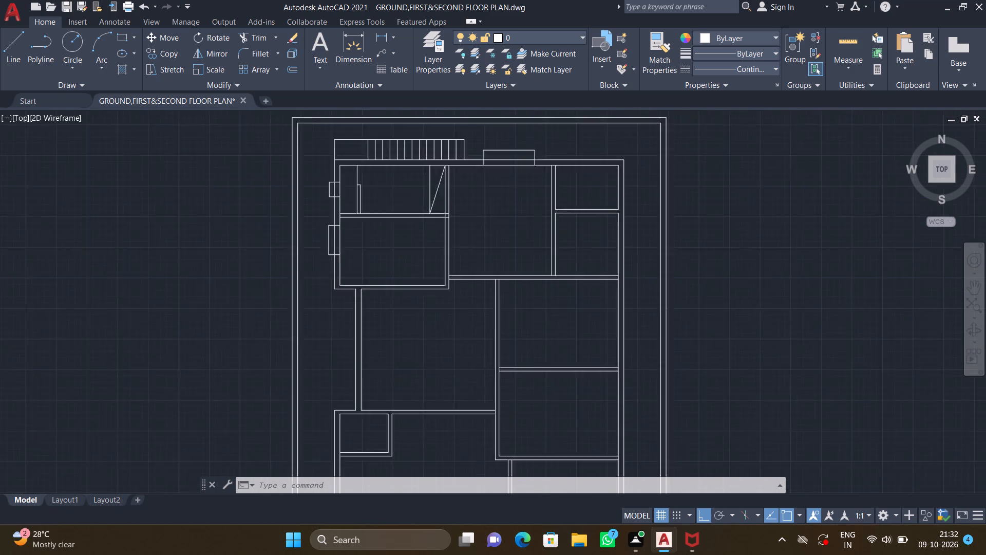
{"action": "scroll", "coordinate": [338, 252], "scroll_direction": "down", "scroll_amount": 1}
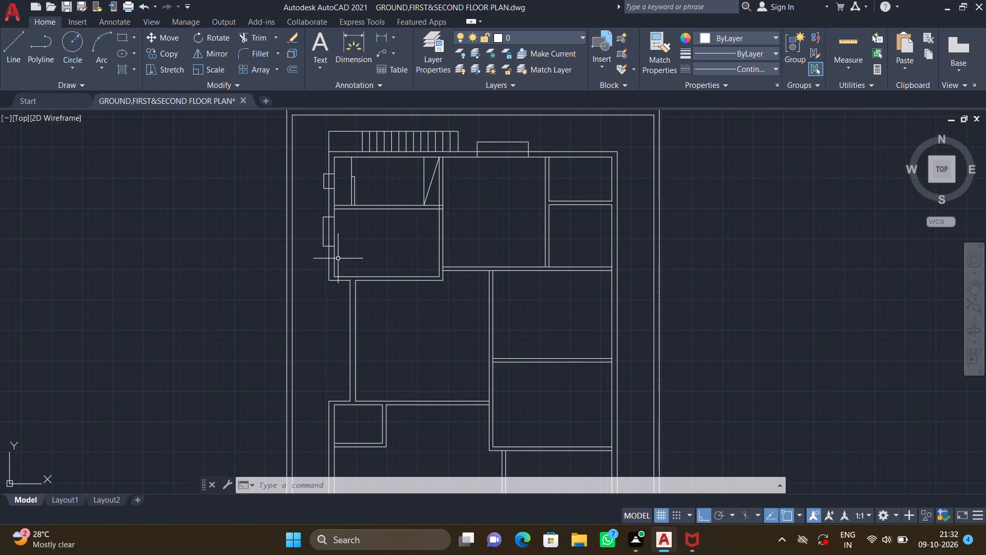
{"action": "scroll", "coordinate": [337, 258], "scroll_direction": "up", "scroll_amount": 4}
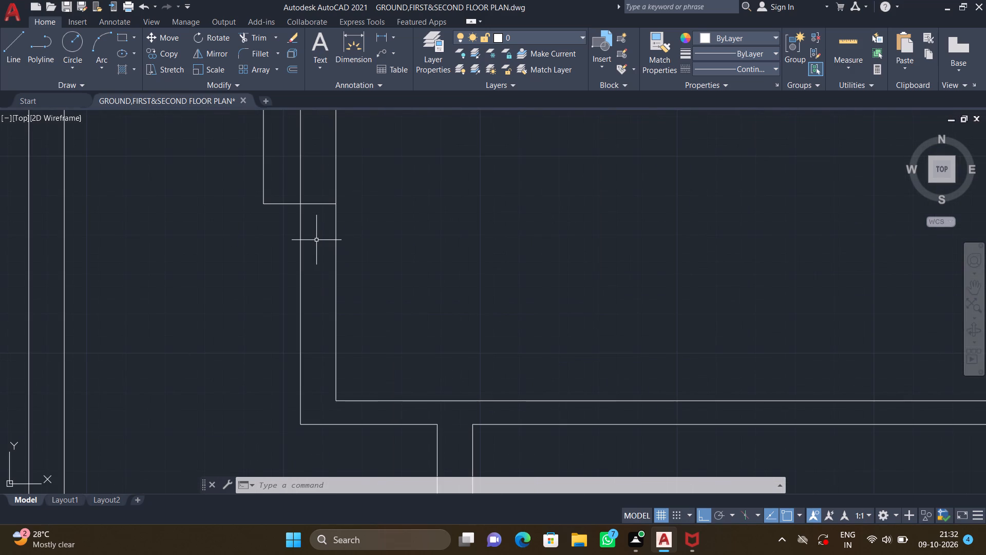
{"action": "key", "text": "l"}
{"action": "key", "text": "Return"}
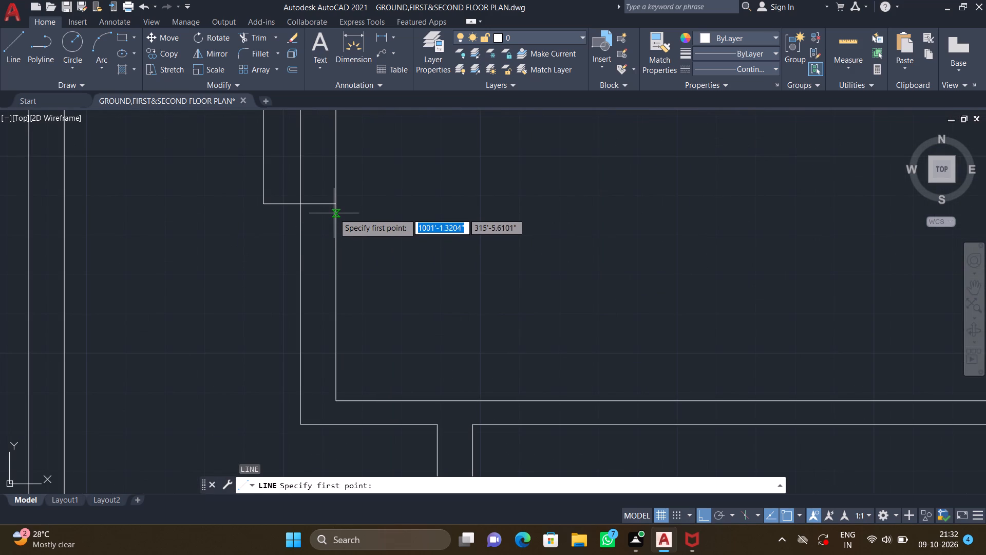
{"action": "scroll", "coordinate": [334, 213], "scroll_direction": "up", "scroll_amount": 2}
{"action": "scroll", "coordinate": [334, 232], "scroll_direction": "down", "scroll_amount": 3}
{"action": "scroll", "coordinate": [311, 337], "scroll_direction": "down", "scroll_amount": 3}
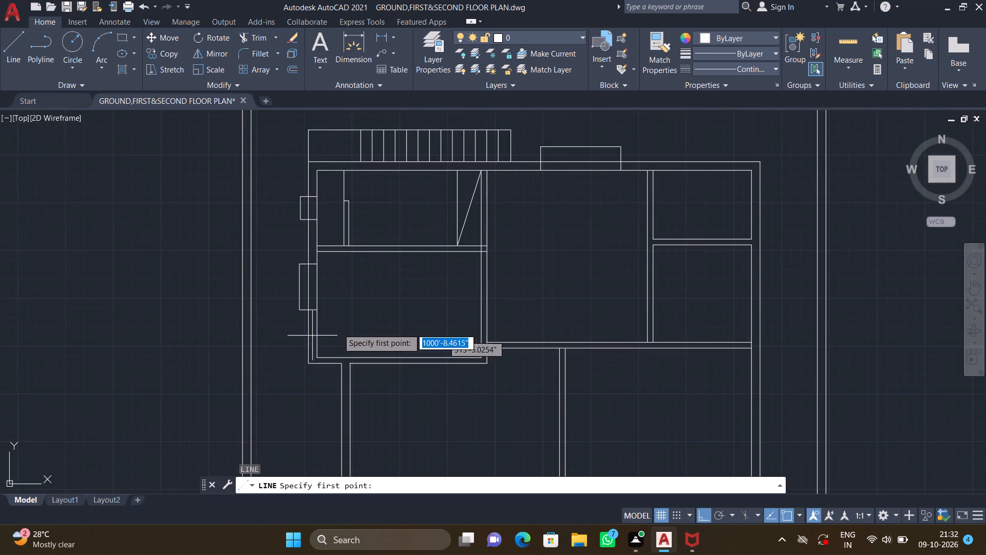
{"action": "scroll", "coordinate": [425, 305], "scroll_direction": "down", "scroll_amount": 3}
{"action": "middle_click_drag", "start_coordinate": [451, 348], "coordinate": [509, 313]}
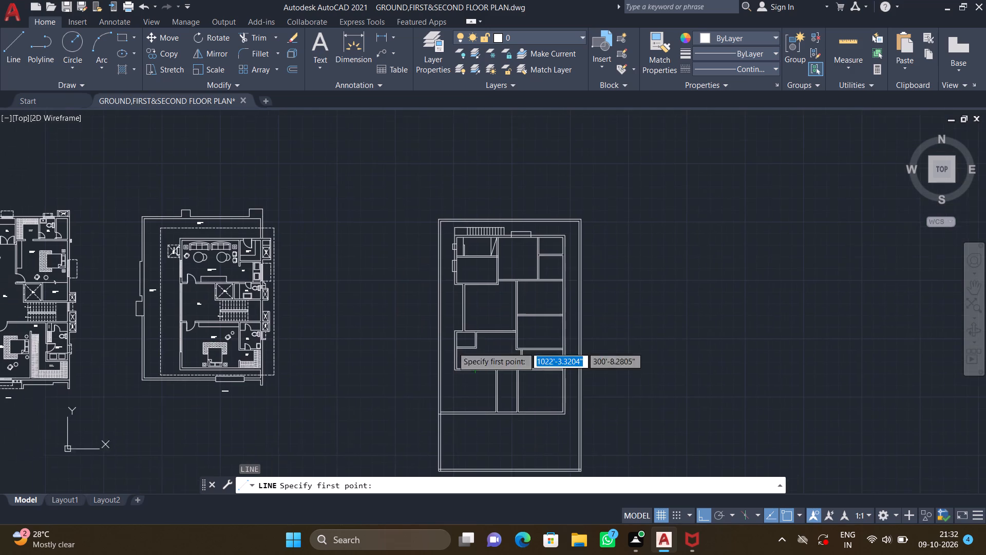
{"action": "middle_click_drag", "start_coordinate": [509, 313], "coordinate": [510, 313]}
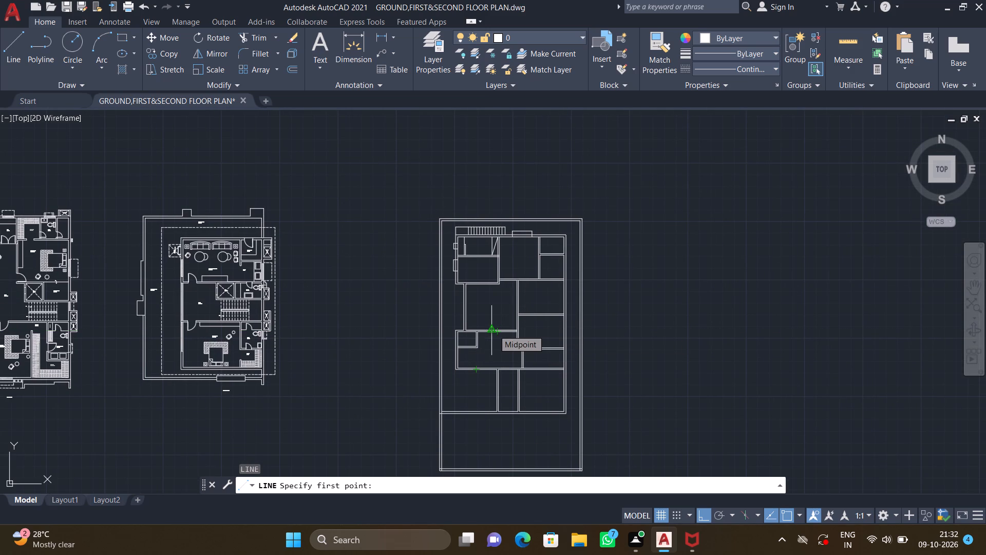
{"action": "scroll", "coordinate": [449, 291], "scroll_direction": "up", "scroll_amount": 2}
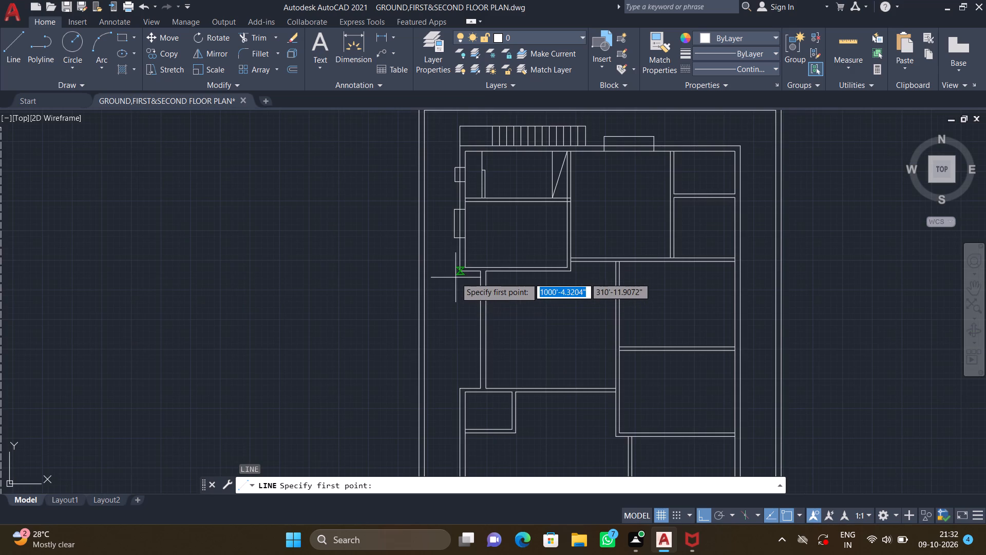
{"action": "scroll", "coordinate": [467, 242], "scroll_direction": "up", "scroll_amount": 3}
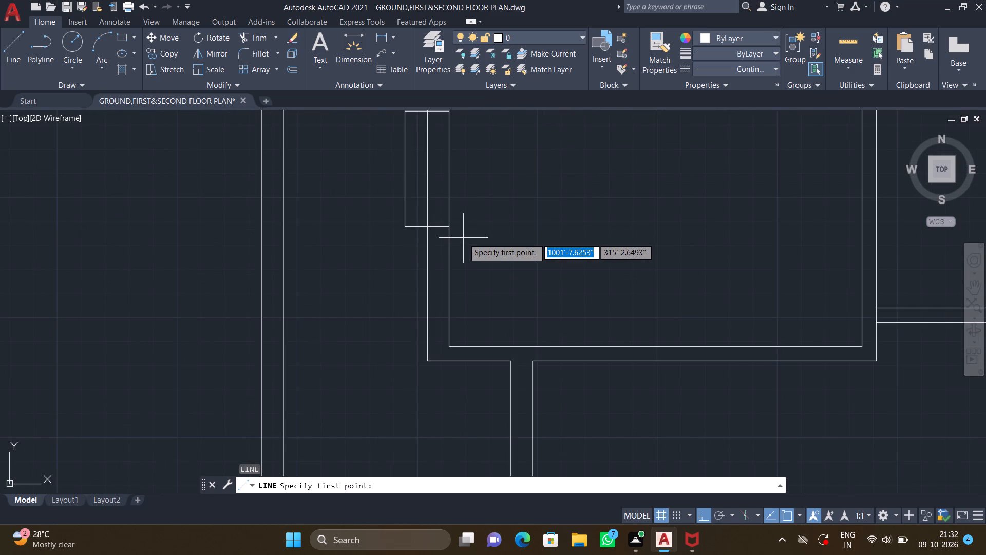
{"action": "scroll", "coordinate": [452, 235], "scroll_direction": "up", "scroll_amount": 2}
{"action": "left_click", "coordinate": [438, 223]}
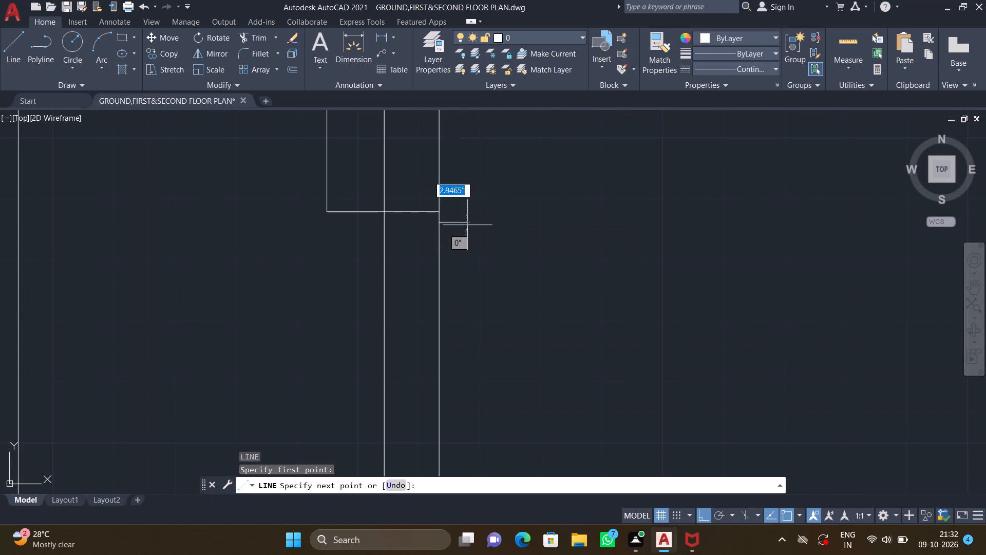
{"action": "left_click", "coordinate": [489, 226]}
{"action": "scroll", "coordinate": [490, 295], "scroll_direction": "down", "scroll_amount": 1}
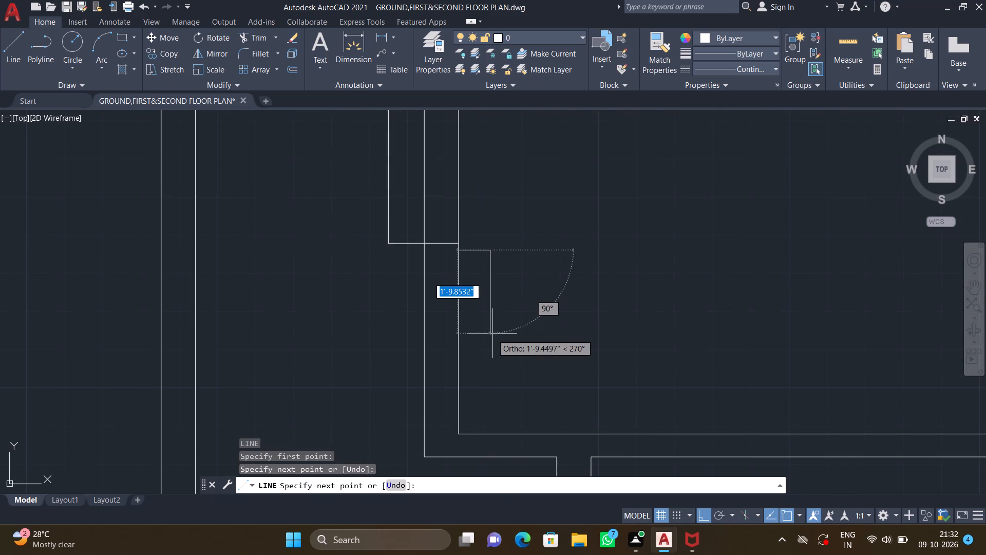
{"action": "scroll", "coordinate": [486, 311], "scroll_direction": "up", "scroll_amount": 1}
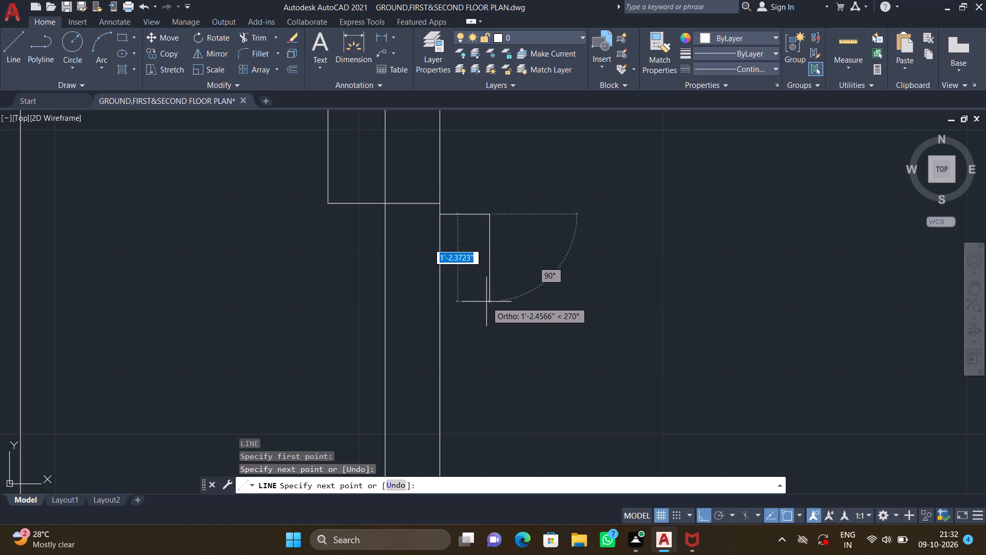
{"action": "left_click", "coordinate": [486, 302]}
{"action": "left_click", "coordinate": [440, 301]}
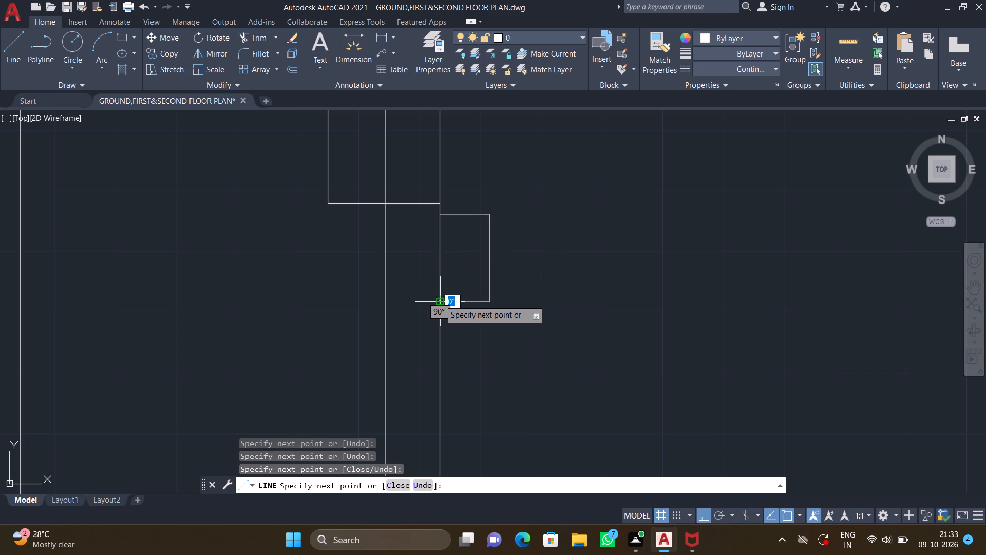
{"action": "key", "text": "Return"}
{"action": "scroll", "coordinate": [449, 350], "scroll_direction": "down", "scroll_amount": 2}
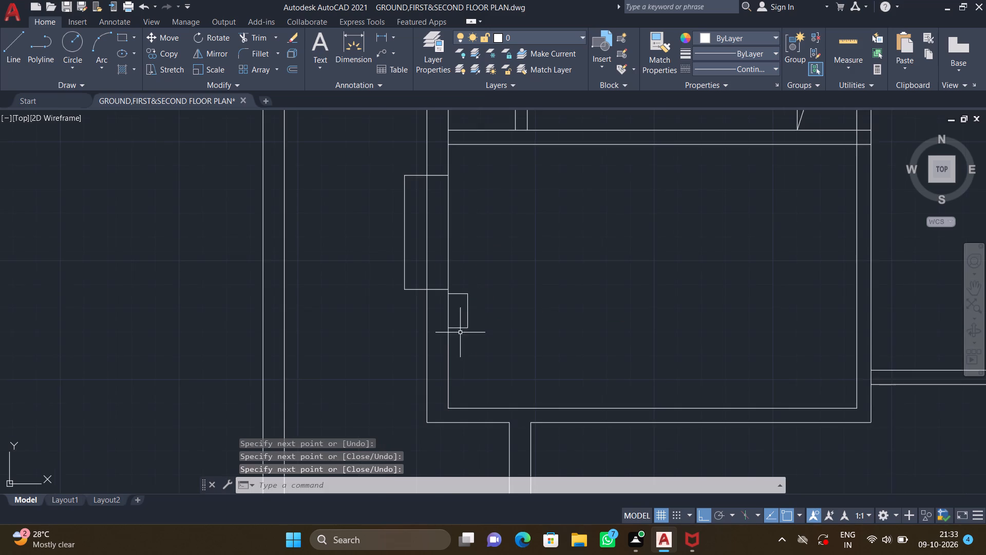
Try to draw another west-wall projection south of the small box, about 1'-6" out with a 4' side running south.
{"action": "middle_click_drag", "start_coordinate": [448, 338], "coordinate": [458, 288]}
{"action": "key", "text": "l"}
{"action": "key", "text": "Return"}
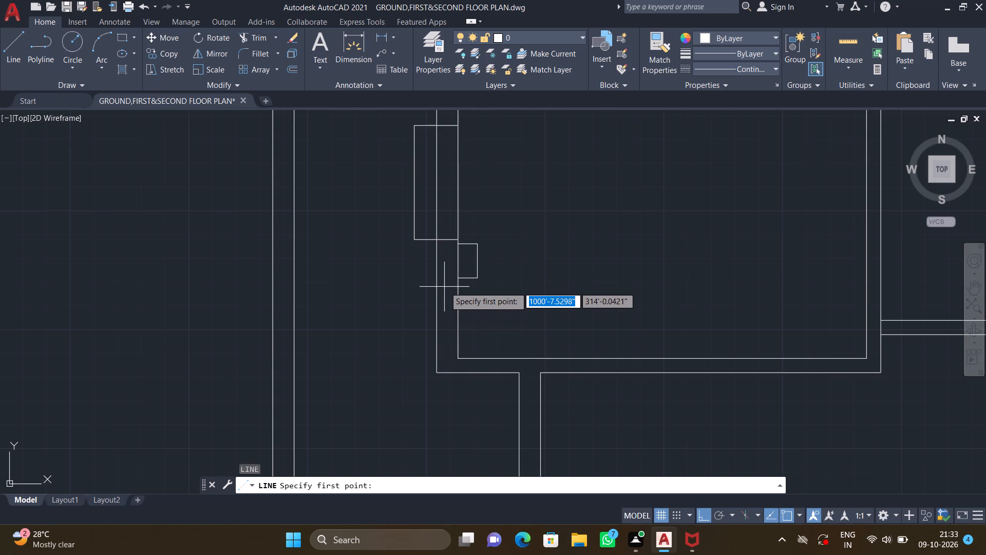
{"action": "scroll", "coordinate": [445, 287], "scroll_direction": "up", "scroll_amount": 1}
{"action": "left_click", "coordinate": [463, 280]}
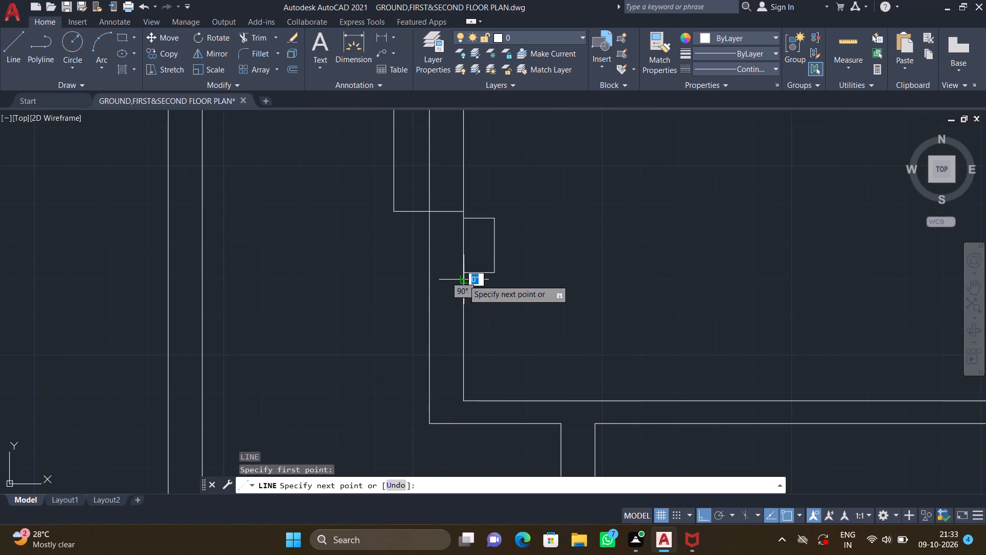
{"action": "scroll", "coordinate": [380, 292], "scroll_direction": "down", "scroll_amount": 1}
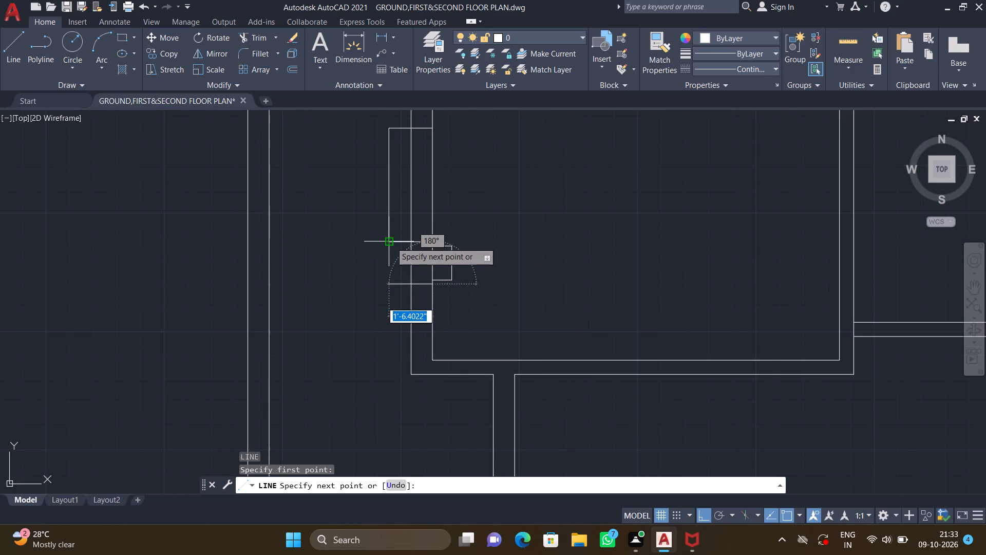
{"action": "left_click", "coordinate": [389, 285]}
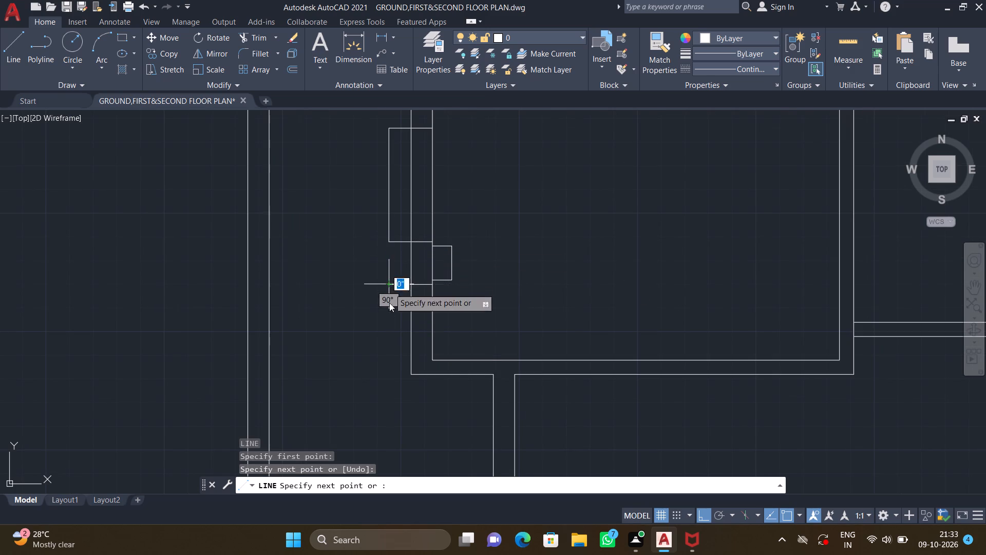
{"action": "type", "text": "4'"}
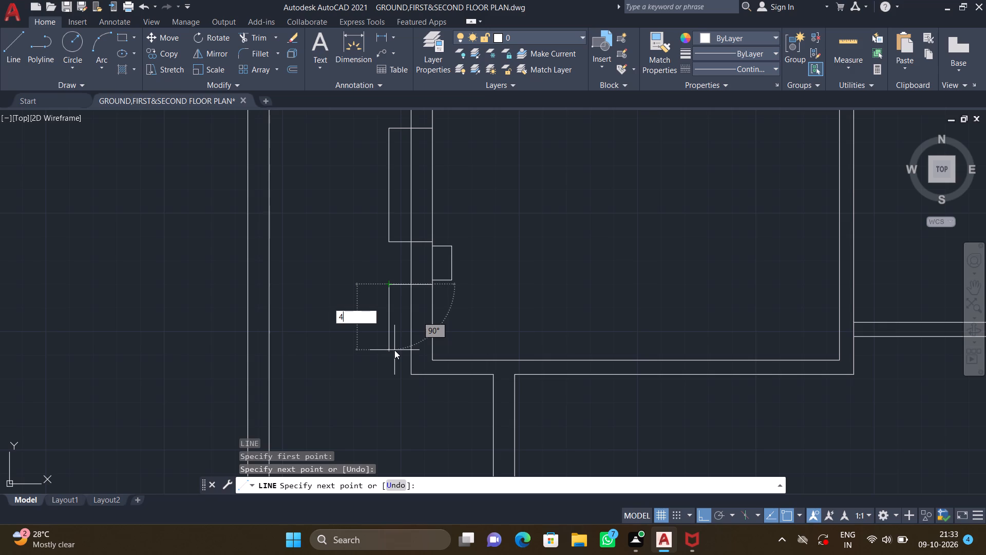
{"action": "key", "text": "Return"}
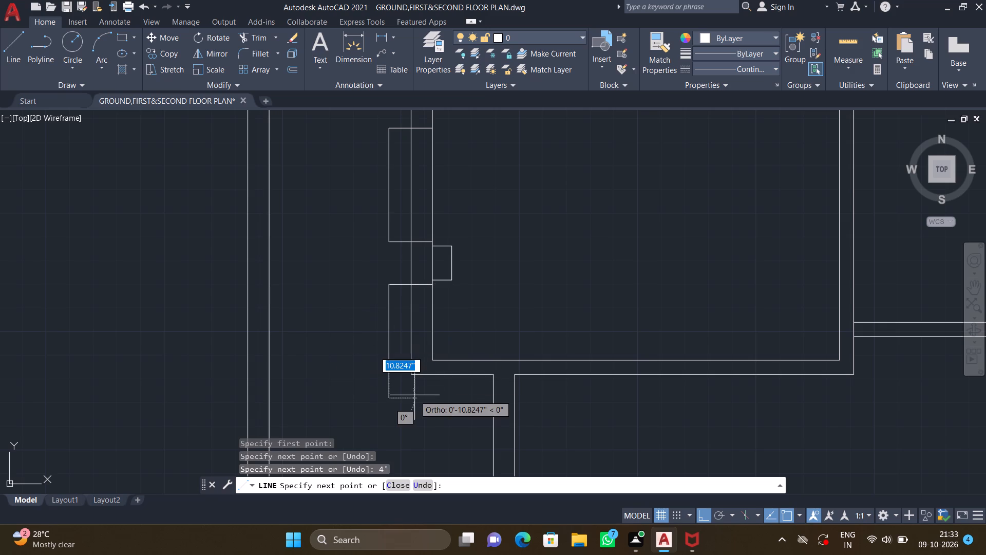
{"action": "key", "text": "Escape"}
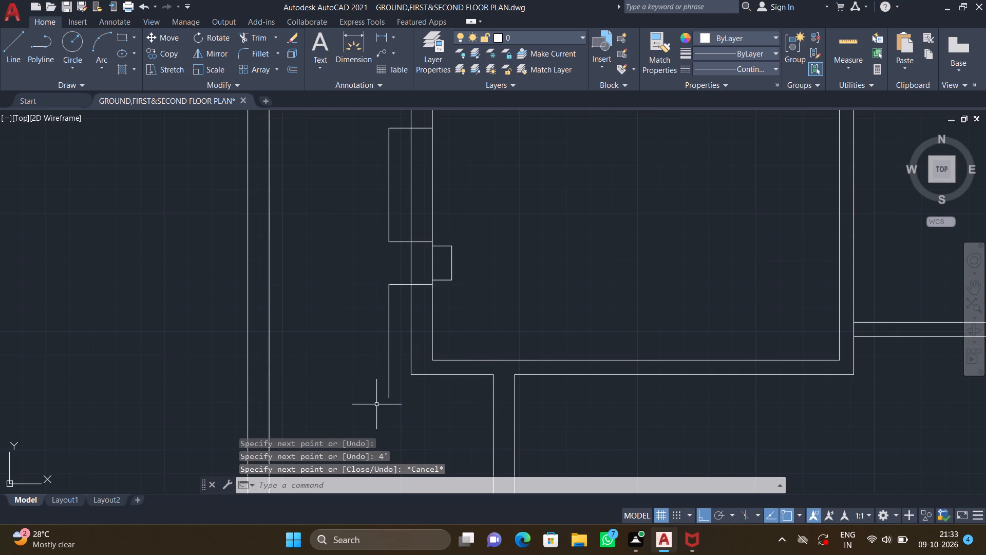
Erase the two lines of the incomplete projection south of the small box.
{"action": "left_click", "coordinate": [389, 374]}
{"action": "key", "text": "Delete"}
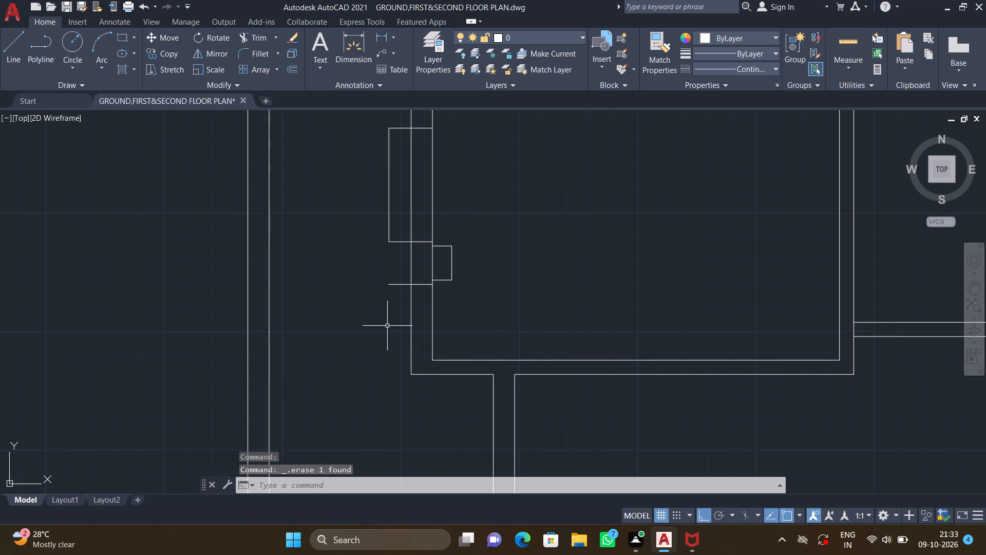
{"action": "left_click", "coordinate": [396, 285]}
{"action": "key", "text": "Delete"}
Draw a three-sided stair outline west of the recessed west wall, about 3'-7" wide and 14'-10" long, ending at the south room's corner.
{"action": "scroll", "coordinate": [428, 288], "scroll_direction": "down", "scroll_amount": 2}
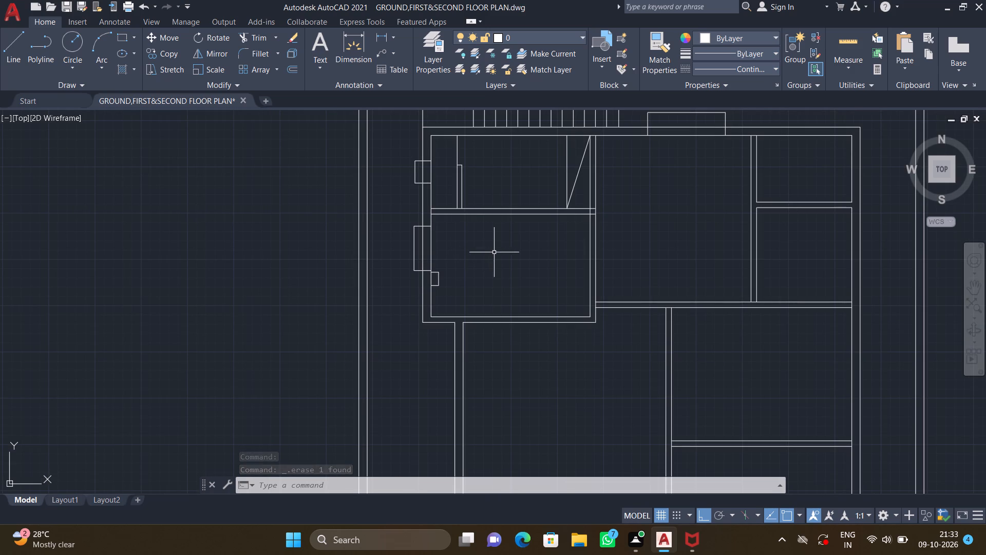
{"action": "scroll", "coordinate": [507, 269], "scroll_direction": "down", "scroll_amount": 3}
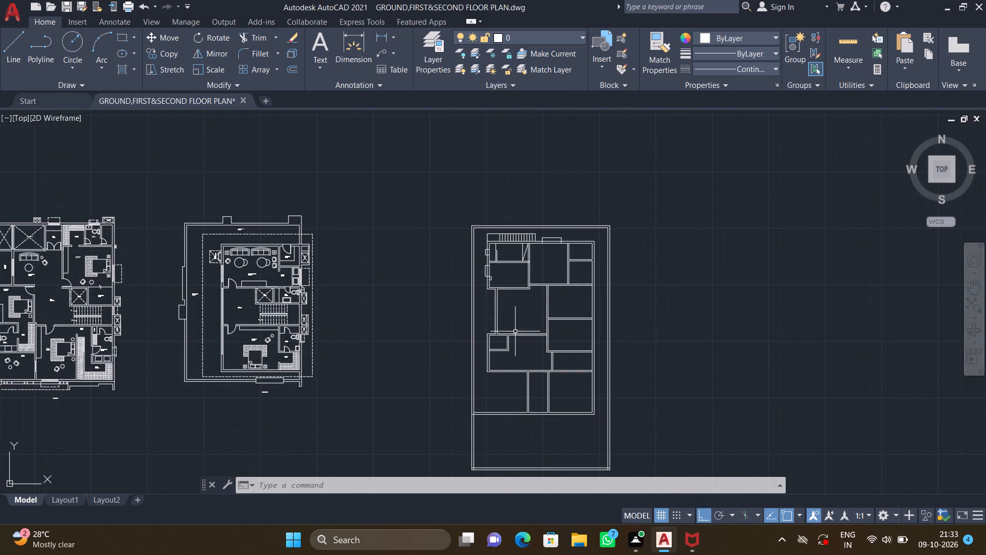
{"action": "middle_click_drag", "start_coordinate": [496, 355], "coordinate": [490, 344]}
{"action": "middle_click_drag", "start_coordinate": [490, 344], "coordinate": [490, 344]}
{"action": "scroll", "coordinate": [491, 343], "scroll_direction": "down", "scroll_amount": 1}
{"action": "middle_click_drag", "start_coordinate": [480, 350], "coordinate": [456, 312]}
{"action": "scroll", "coordinate": [466, 320], "scroll_direction": "up", "scroll_amount": 2}
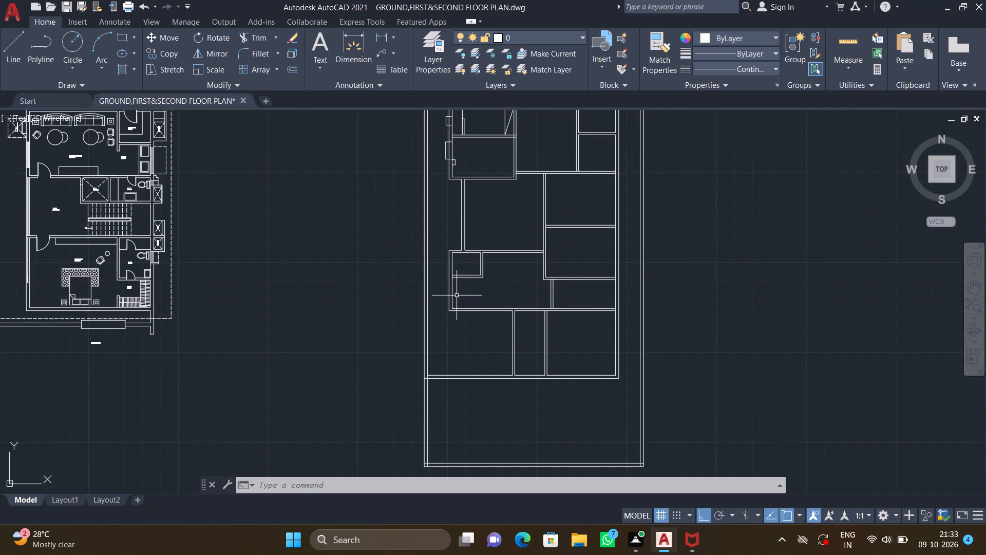
{"action": "middle_click_drag", "start_coordinate": [440, 195], "coordinate": [448, 240]}
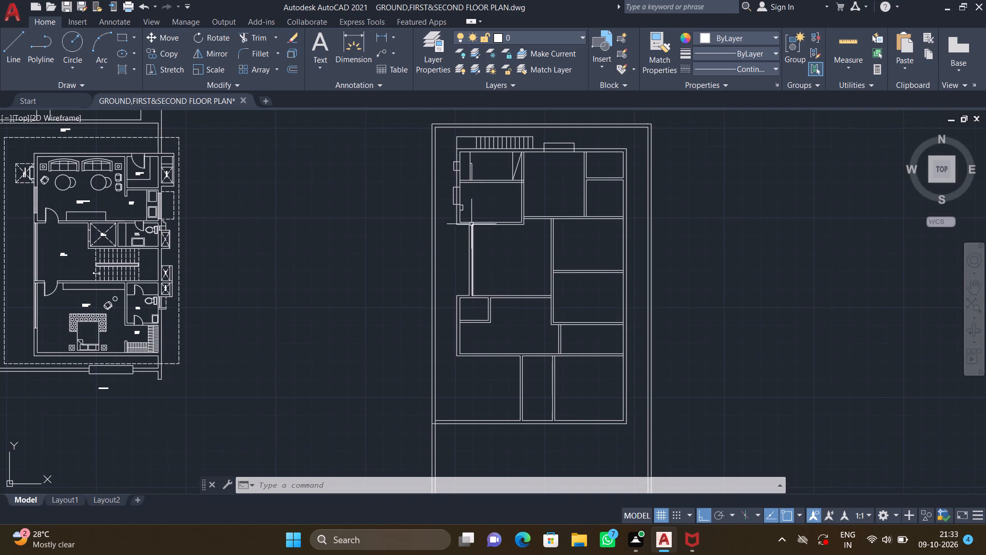
{"action": "scroll", "coordinate": [472, 224], "scroll_direction": "up", "scroll_amount": 2}
{"action": "key", "text": "l"}
{"action": "key", "text": "Return"}
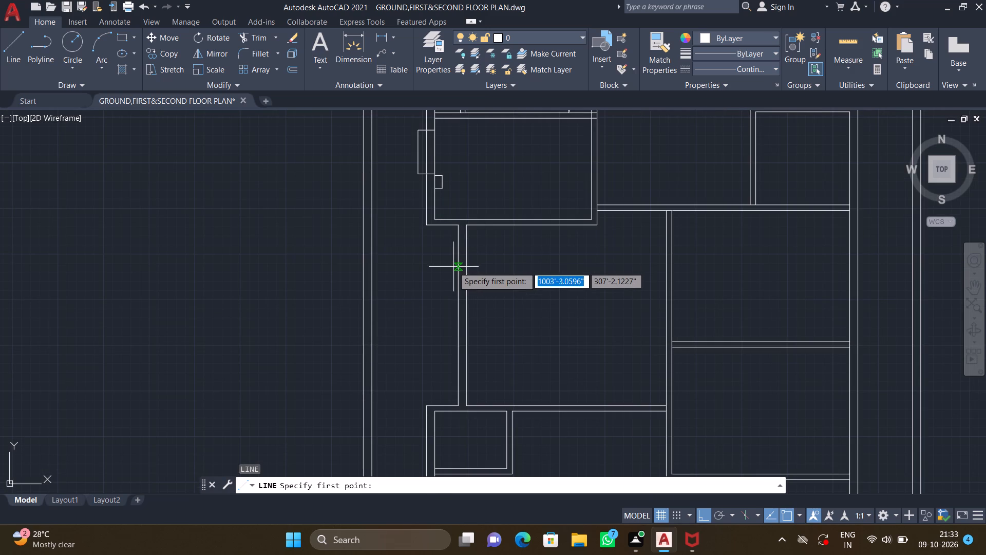
{"action": "scroll", "coordinate": [456, 241], "scroll_direction": "up", "scroll_amount": 2}
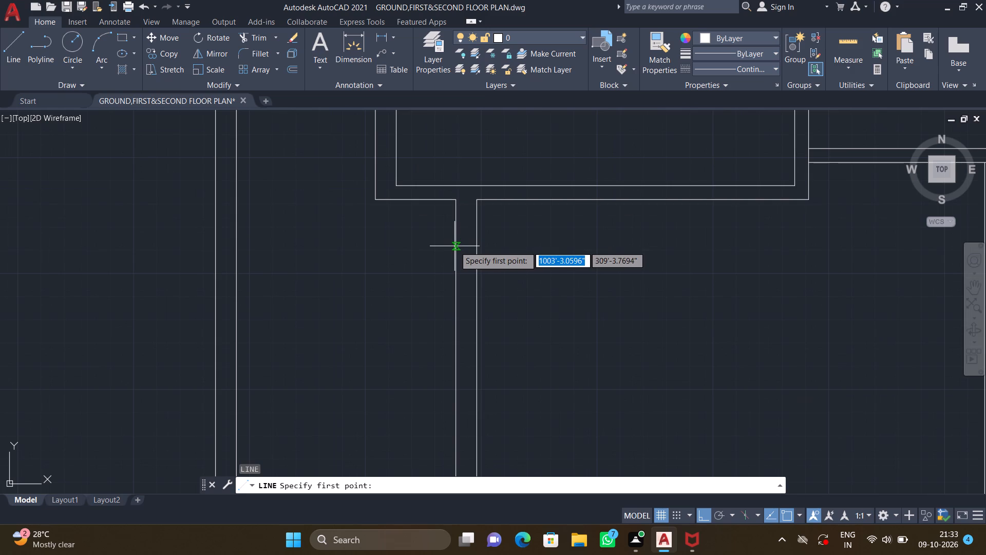
{"action": "left_click", "coordinate": [454, 246]}
{"action": "scroll", "coordinate": [373, 248], "scroll_direction": "down", "scroll_amount": 2}
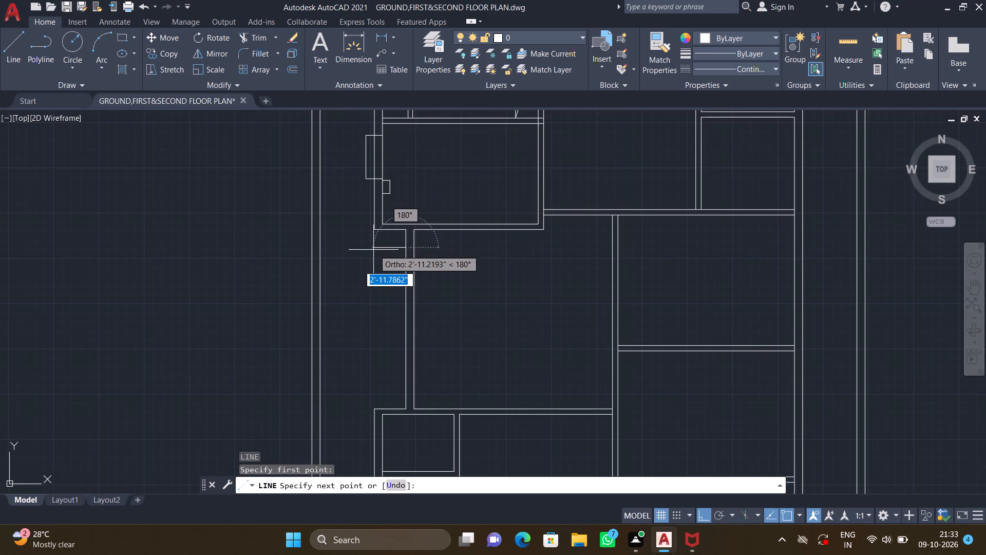
{"action": "scroll", "coordinate": [373, 249], "scroll_direction": "up", "scroll_amount": 1}
{"action": "left_click", "coordinate": [361, 243]}
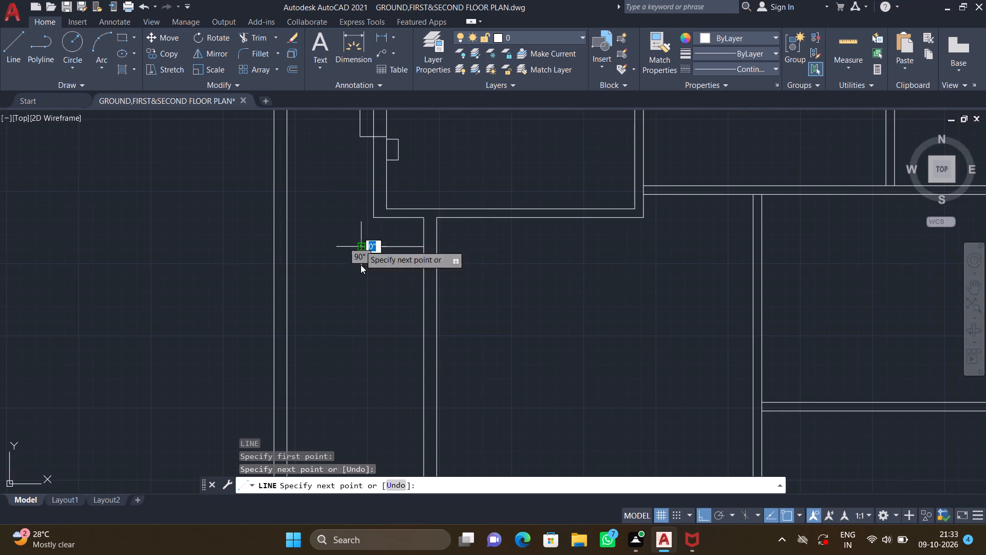
{"action": "scroll", "coordinate": [356, 342], "scroll_direction": "down", "scroll_amount": 2}
{"action": "middle_click_drag", "start_coordinate": [365, 374], "coordinate": [365, 350]}
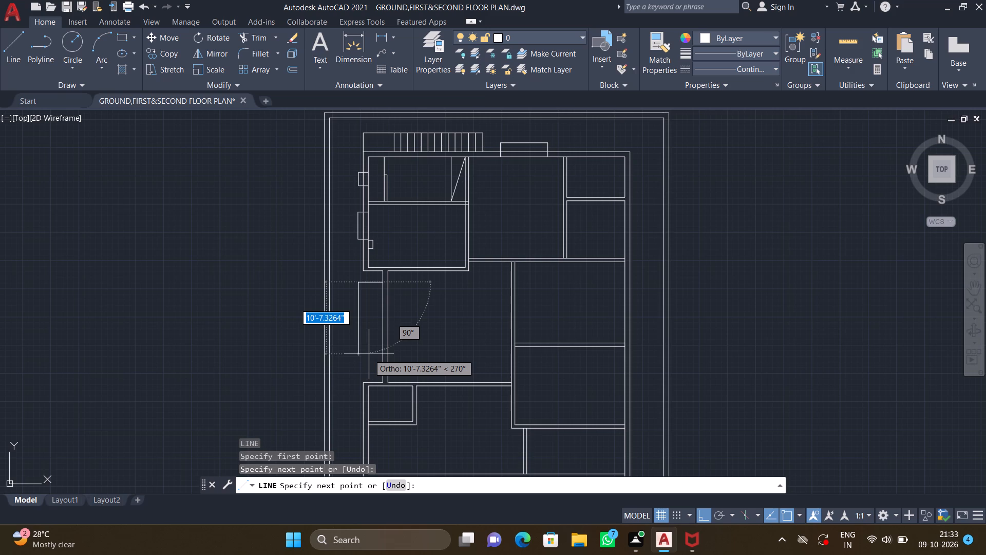
{"action": "scroll", "coordinate": [366, 363], "scroll_direction": "up", "scroll_amount": 1}
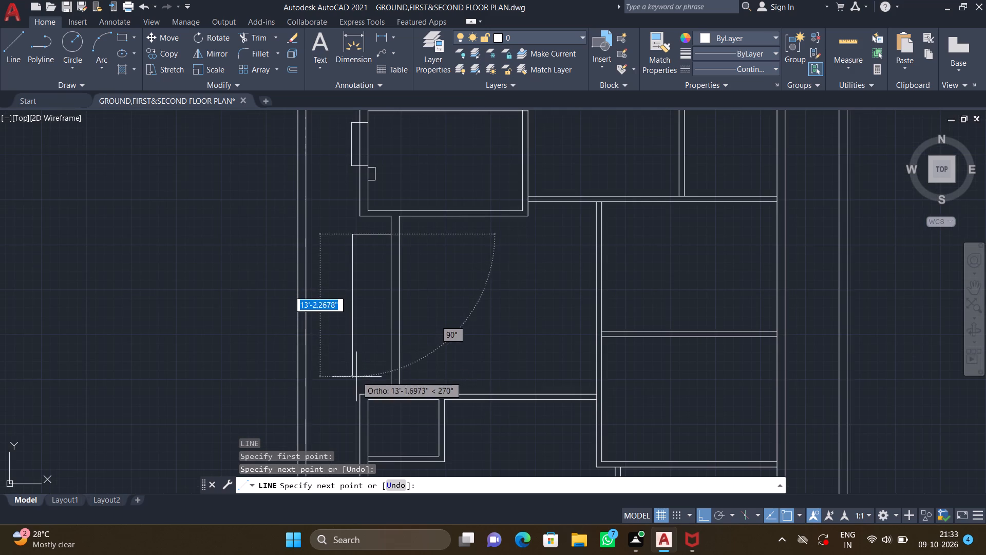
{"action": "scroll", "coordinate": [354, 389], "scroll_direction": "up", "scroll_amount": 2}
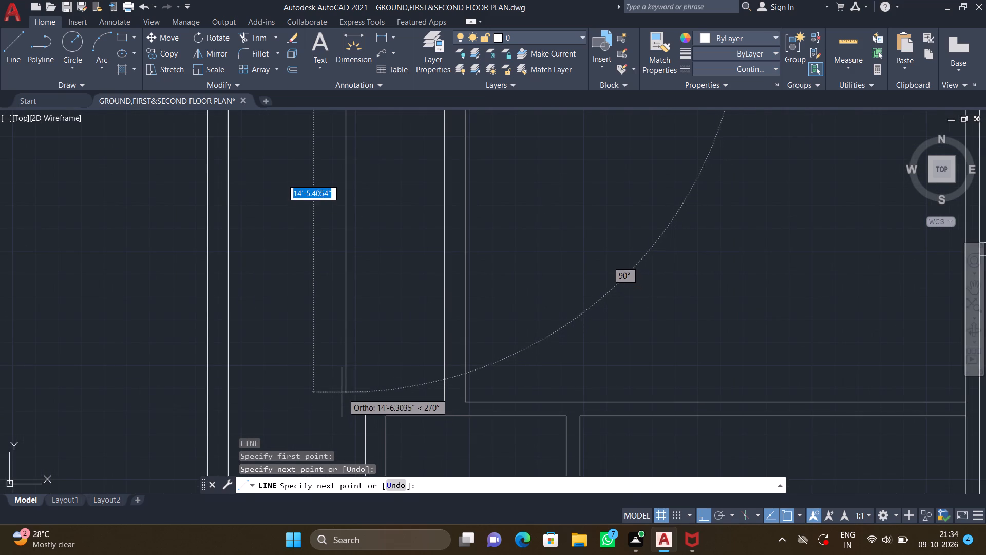
{"action": "scroll", "coordinate": [340, 398], "scroll_direction": "up", "scroll_amount": 2}
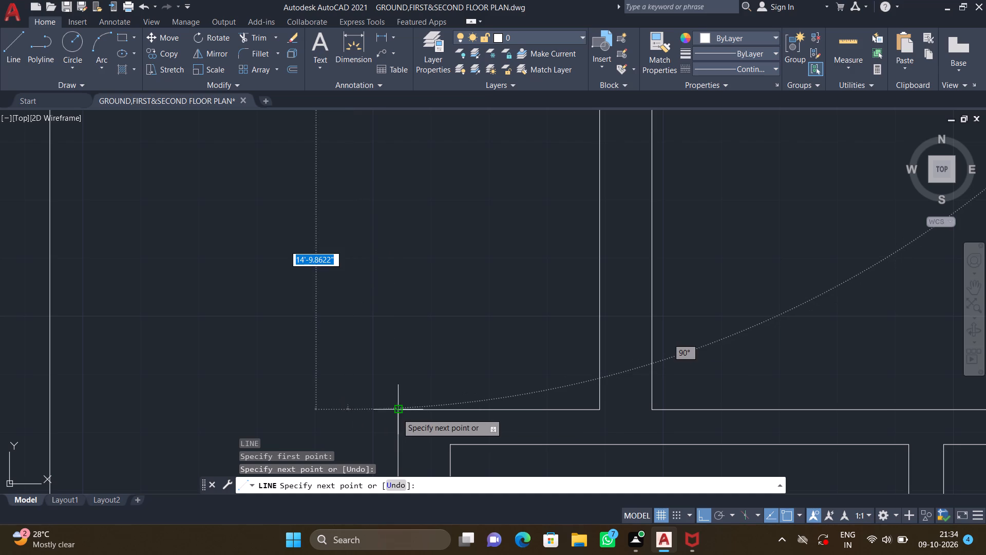
{"action": "left_click", "coordinate": [347, 409]}
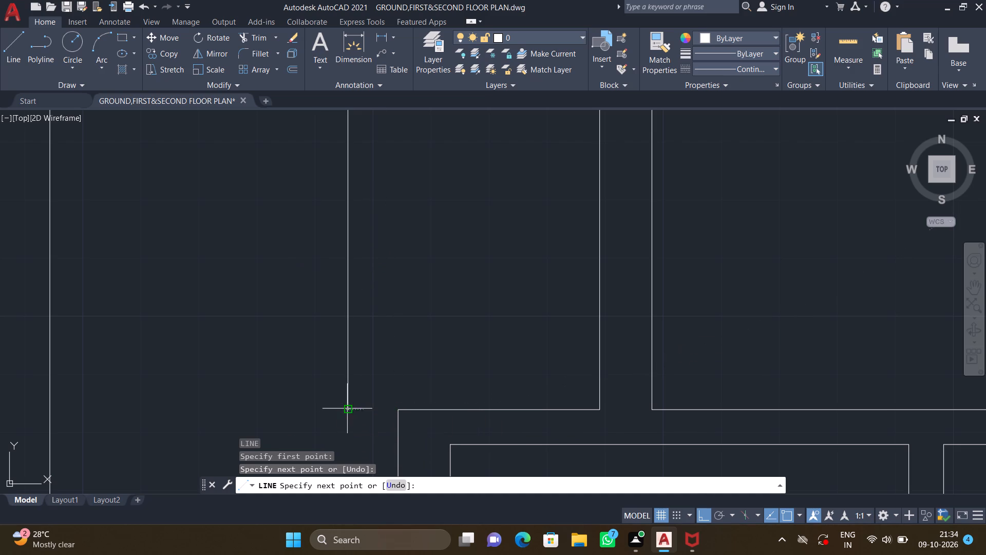
{"action": "scroll", "coordinate": [376, 414], "scroll_direction": "up", "scroll_amount": 2}
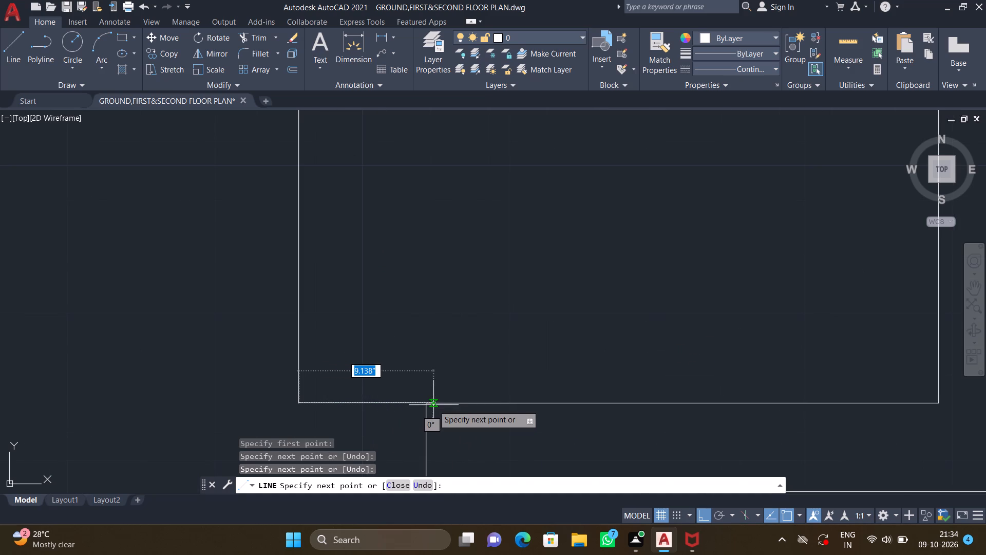
{"action": "left_click", "coordinate": [427, 404]}
{"action": "key", "text": "Return"}
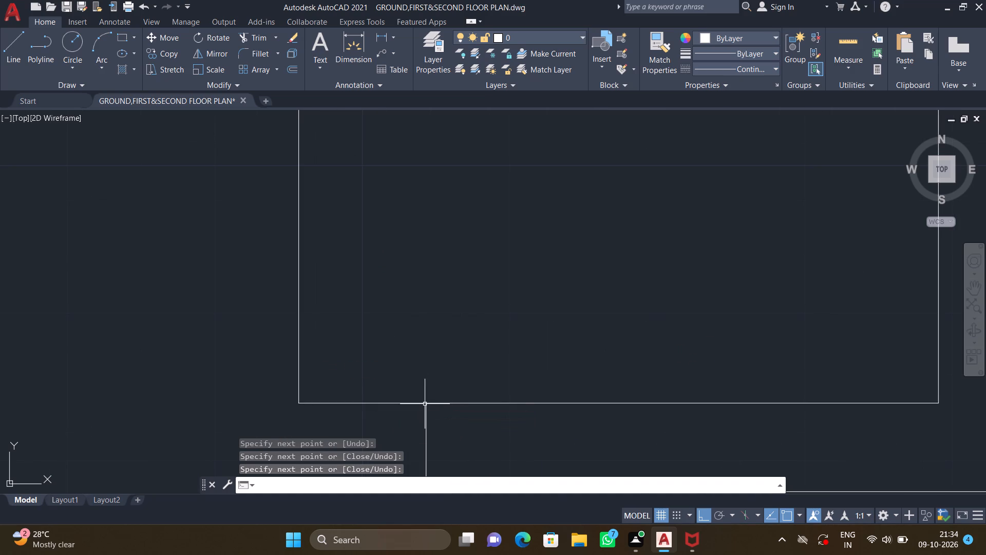
Draw the first tread line across the stair outline, about 3'-7" long, just south of its north edge.
{"action": "scroll", "coordinate": [426, 402], "scroll_direction": "down", "scroll_amount": 3}
{"action": "middle_click_drag", "start_coordinate": [461, 280], "coordinate": [411, 386]}
{"action": "scroll", "coordinate": [412, 393], "scroll_direction": "down", "scroll_amount": 2}
{"action": "scroll", "coordinate": [424, 243], "scroll_direction": "down", "scroll_amount": 1}
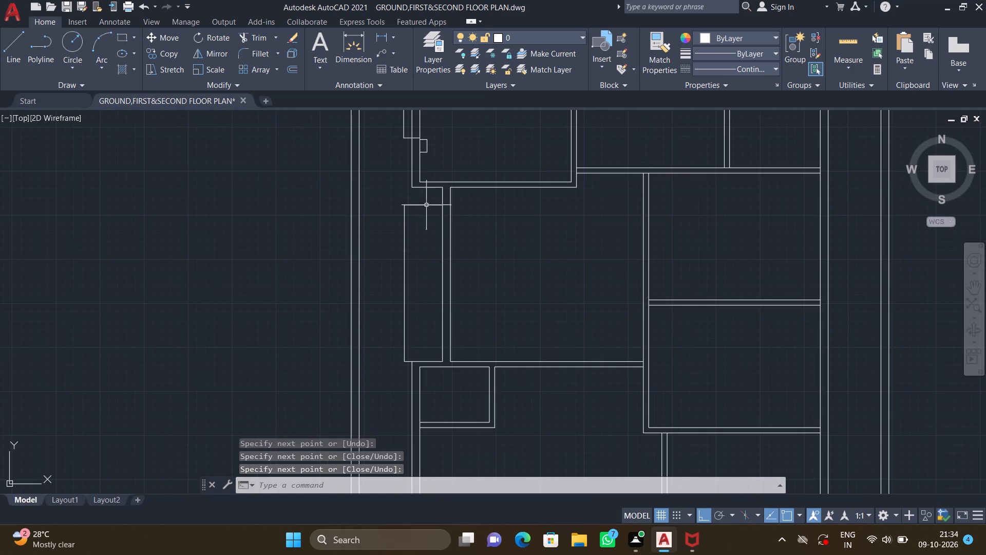
{"action": "scroll", "coordinate": [427, 221], "scroll_direction": "up", "scroll_amount": 2}
{"action": "key", "text": "l"}
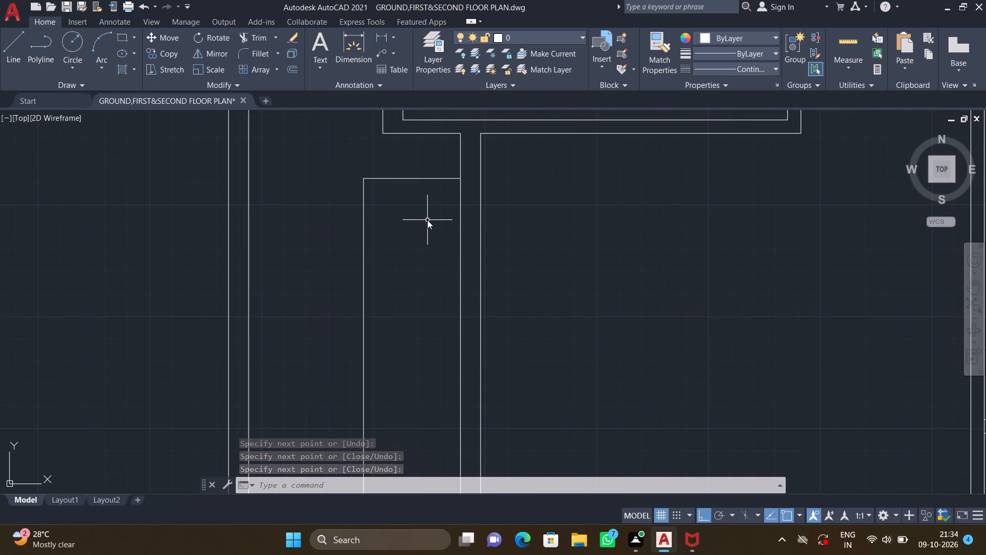
{"action": "key", "text": "Return"}
{"action": "scroll", "coordinate": [354, 199], "scroll_direction": "up", "scroll_amount": 2}
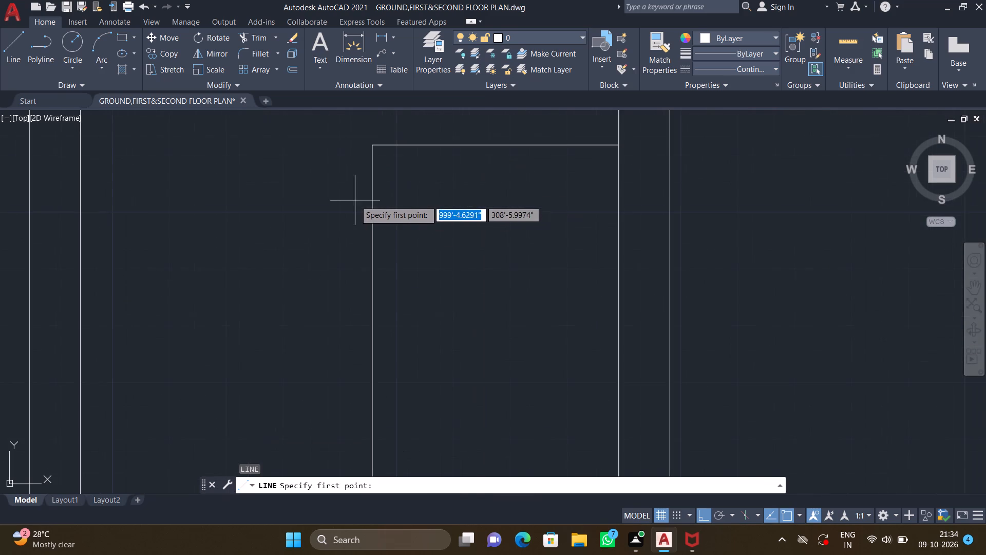
{"action": "left_click", "coordinate": [373, 193]}
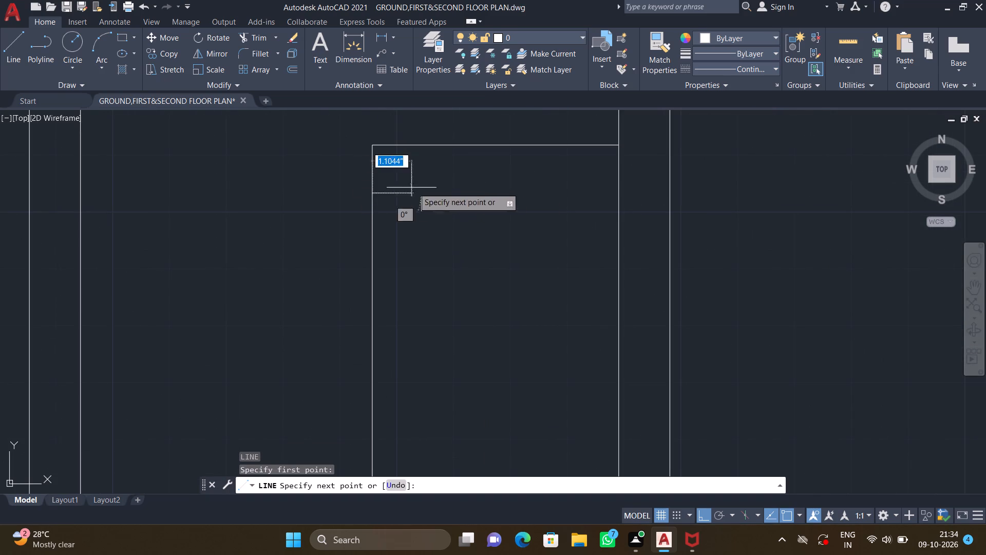
{"action": "scroll", "coordinate": [443, 192], "scroll_direction": "down", "scroll_amount": 1}
{"action": "middle_click_drag", "start_coordinate": [462, 192], "coordinate": [435, 198]}
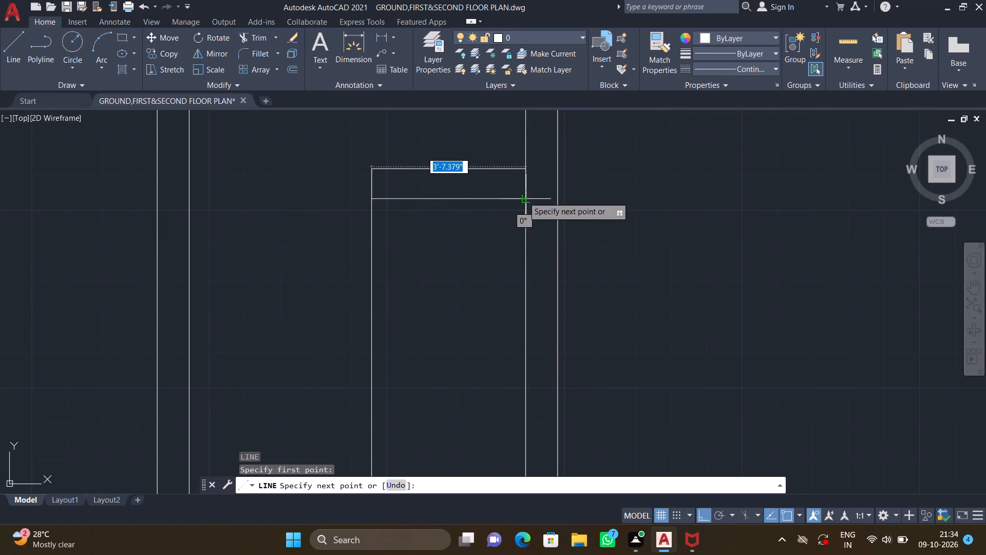
{"action": "left_click", "coordinate": [523, 198]}
{"action": "key", "text": "Return"}
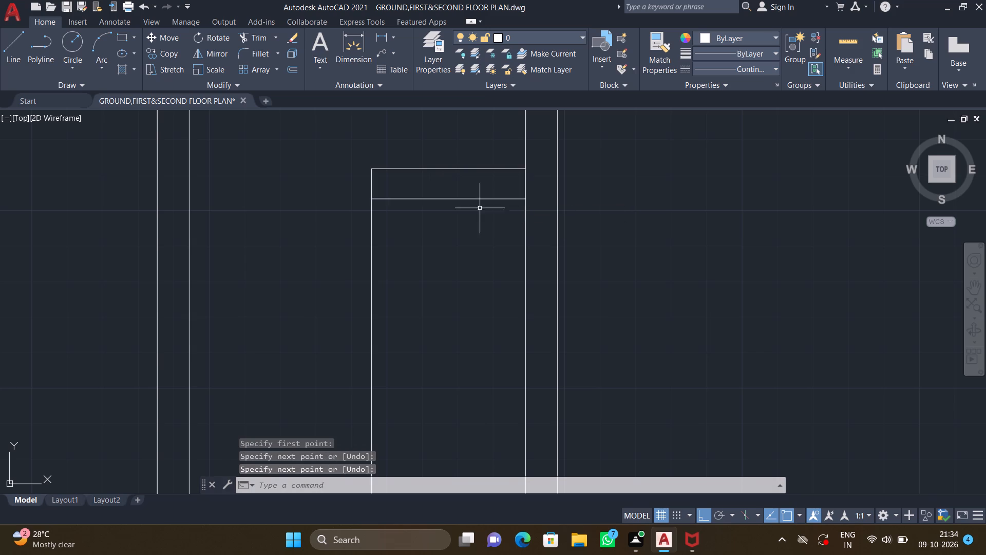
Offset the first tread line southward at 1' spacing to make three more treads.
{"action": "scroll", "coordinate": [472, 217], "scroll_direction": "down", "scroll_amount": 3}
{"action": "scroll", "coordinate": [465, 236], "scroll_direction": "up", "scroll_amount": 2}
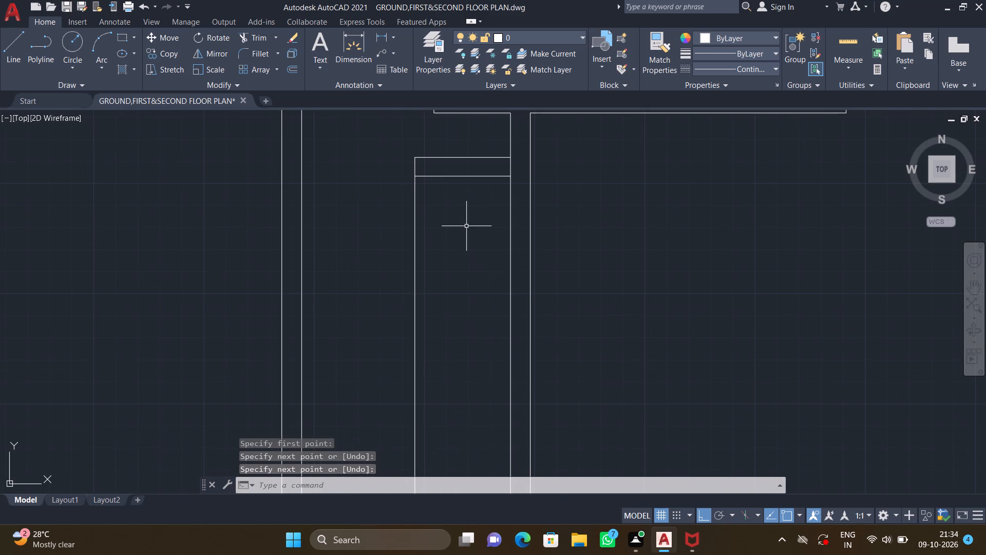
{"action": "key", "text": "o"}
{"action": "key", "text": "Return"}
{"action": "type", "text": "1'"}
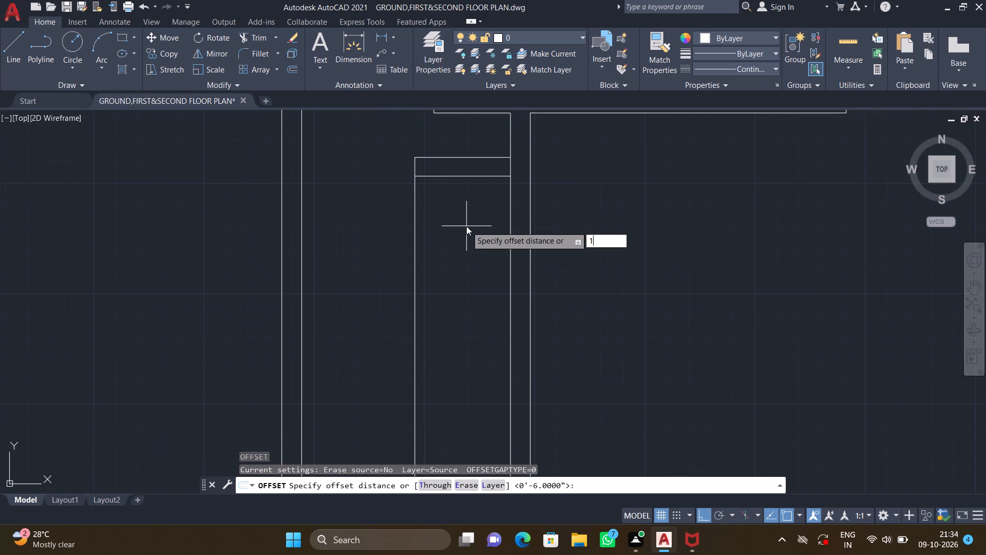
{"action": "key", "text": "Return"}
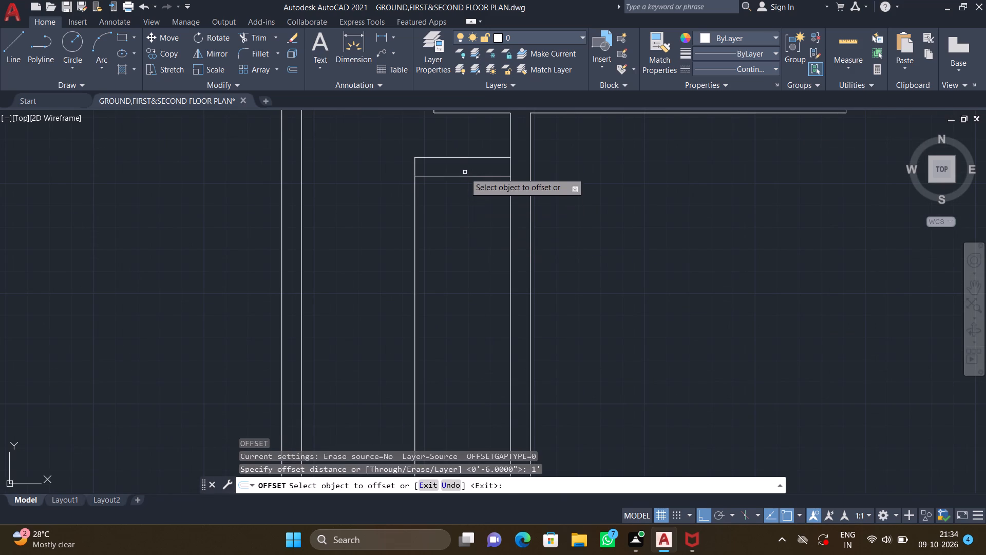
{"action": "left_click", "coordinate": [464, 176]}
{"action": "left_click", "coordinate": [465, 215]}
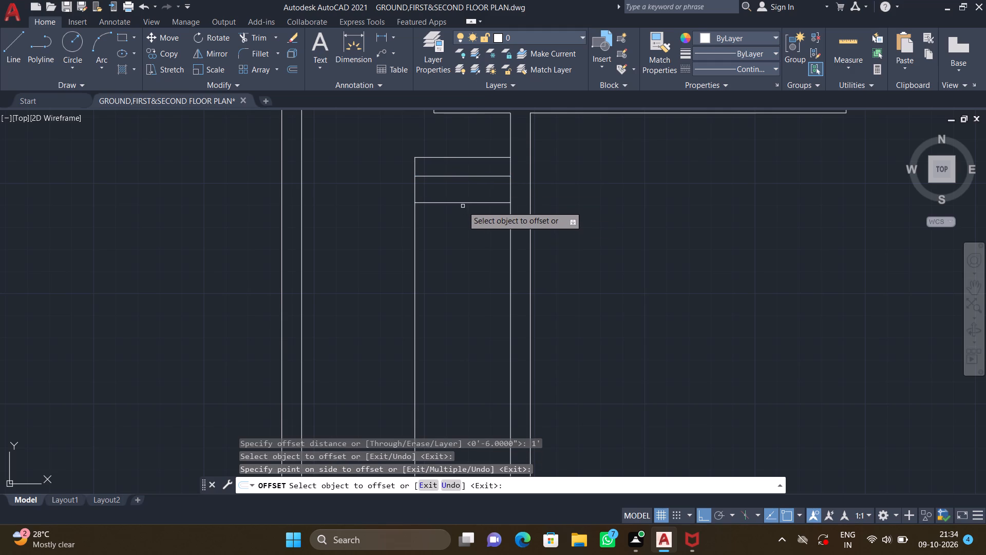
{"action": "left_click", "coordinate": [462, 204]}
{"action": "left_click", "coordinate": [462, 246]}
{"action": "scroll", "coordinate": [462, 250], "scroll_direction": "down", "scroll_amount": 2}
{"action": "middle_click_drag", "start_coordinate": [454, 256], "coordinate": [443, 249]}
{"action": "left_click", "coordinate": [453, 236]}
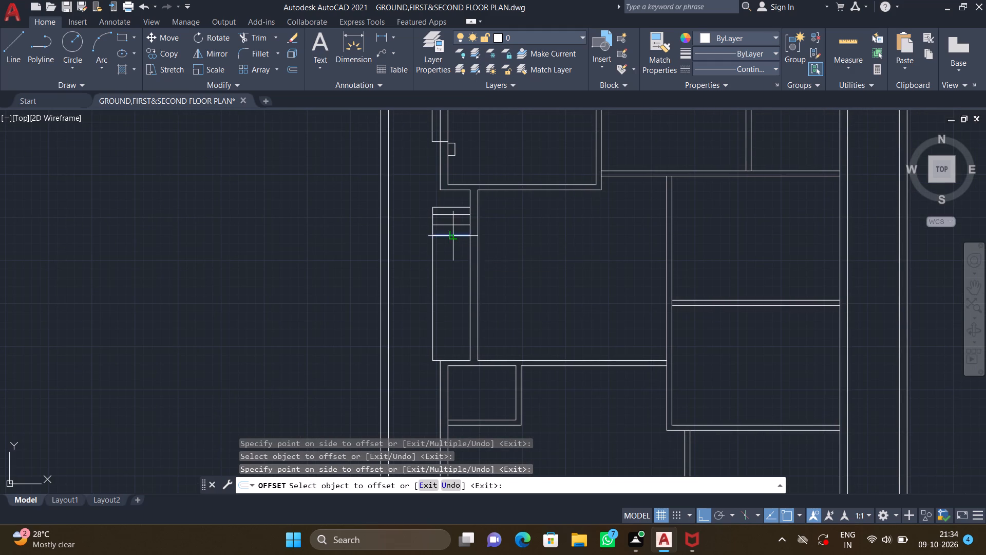
{"action": "left_click", "coordinate": [457, 273]}
Continue offsetting the stair's tread lines southward at 1' spacing, adding eleven treads down to the south end of the outline.
{"action": "left_click", "coordinate": [454, 248]}
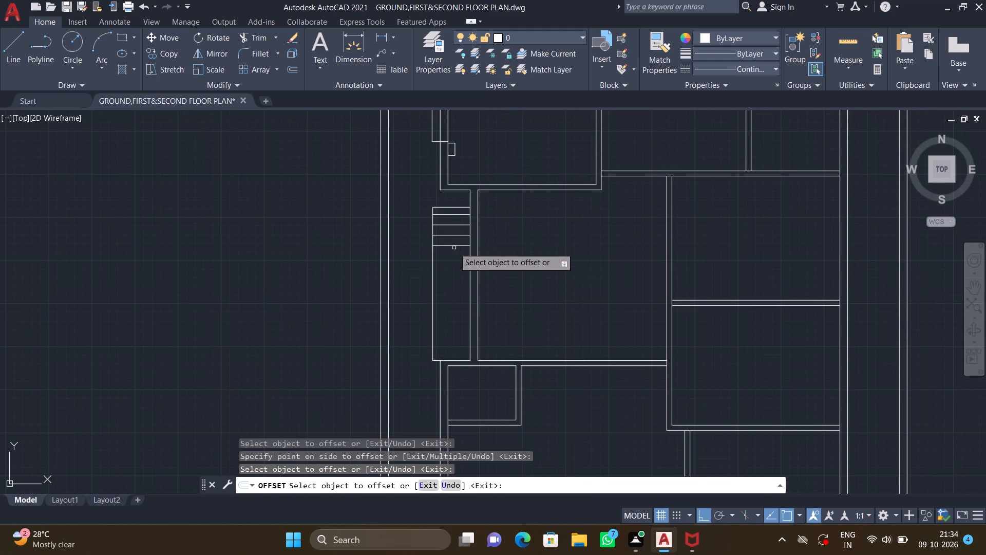
{"action": "left_click", "coordinate": [453, 244]}
{"action": "left_click", "coordinate": [457, 269]}
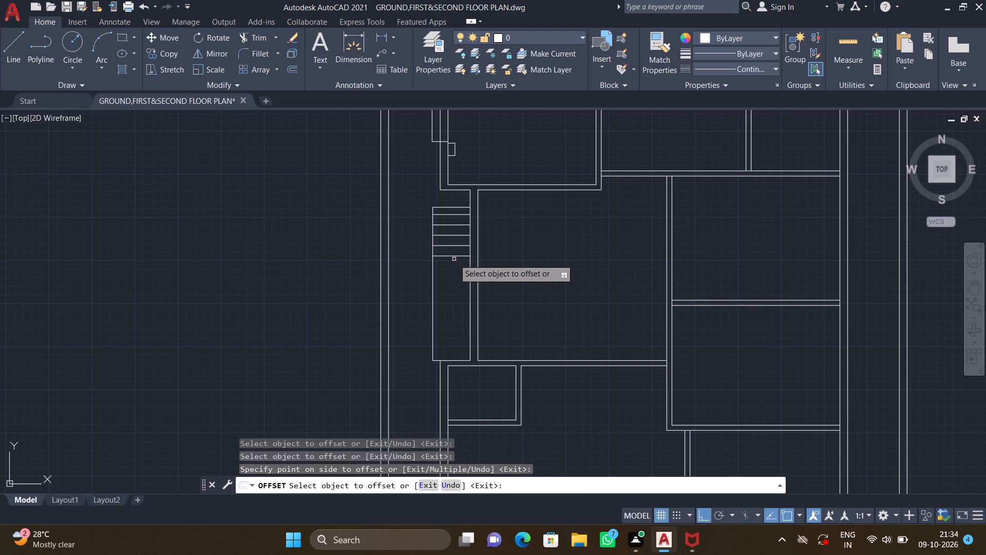
{"action": "left_click", "coordinate": [454, 257]}
{"action": "left_click", "coordinate": [454, 273]}
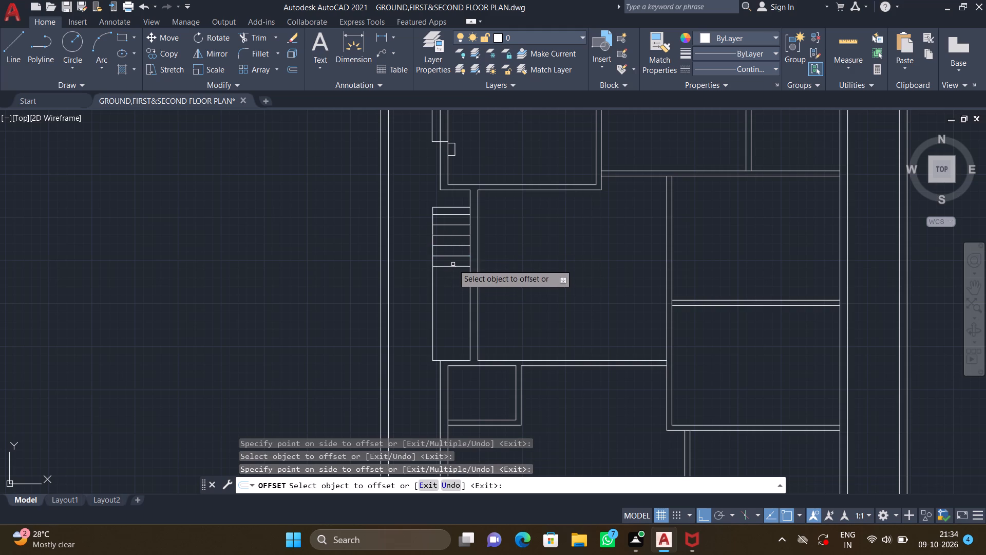
{"action": "left_click", "coordinate": [453, 264]}
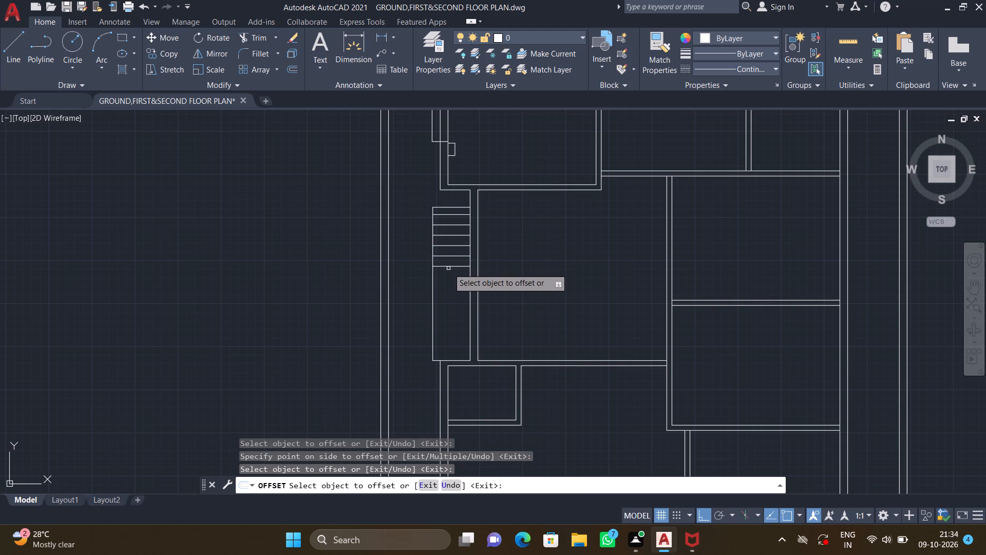
{"action": "left_click", "coordinate": [448, 267]}
{"action": "left_click", "coordinate": [448, 304]}
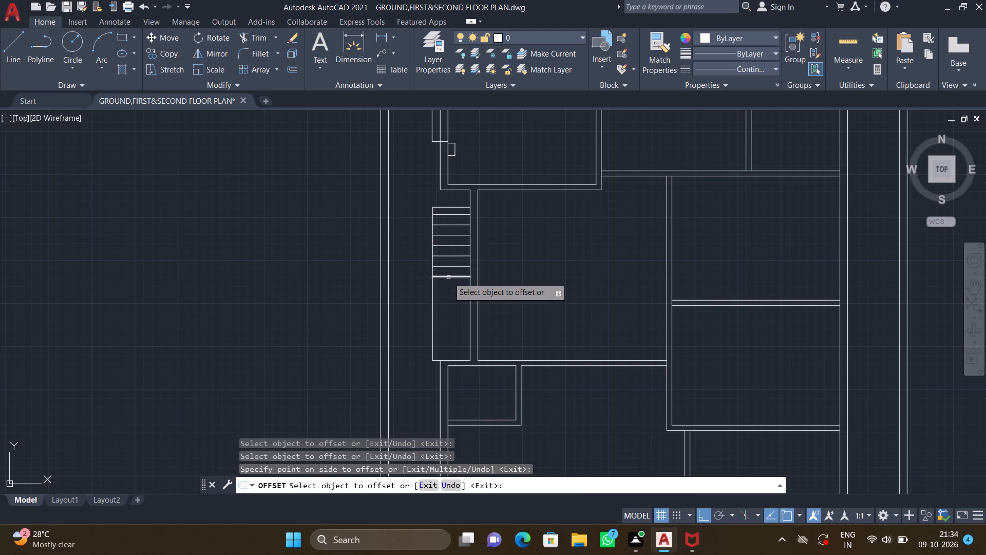
{"action": "left_click", "coordinate": [448, 277]}
{"action": "left_click", "coordinate": [453, 304]}
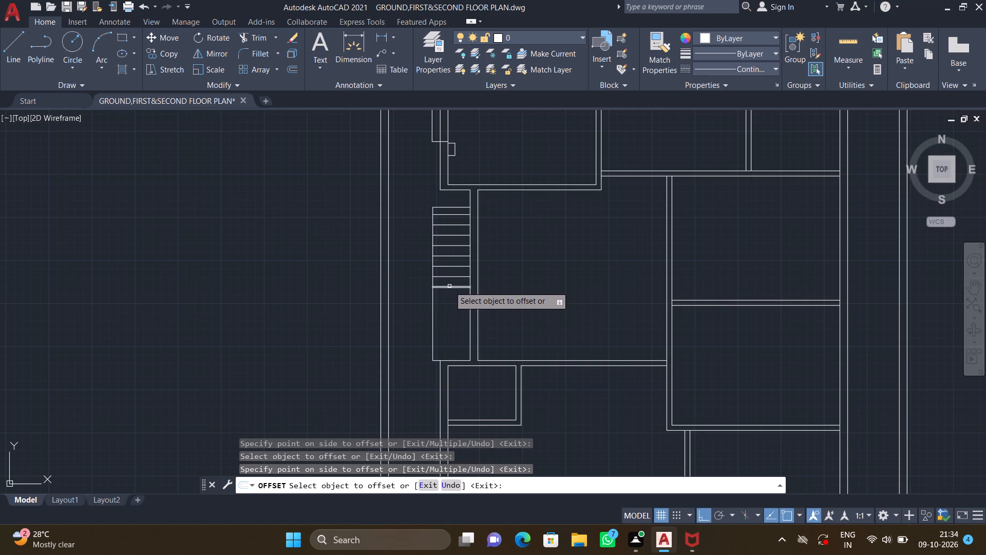
{"action": "left_click", "coordinate": [449, 286]}
{"action": "left_click", "coordinate": [451, 320]}
{"action": "left_click", "coordinate": [451, 298]}
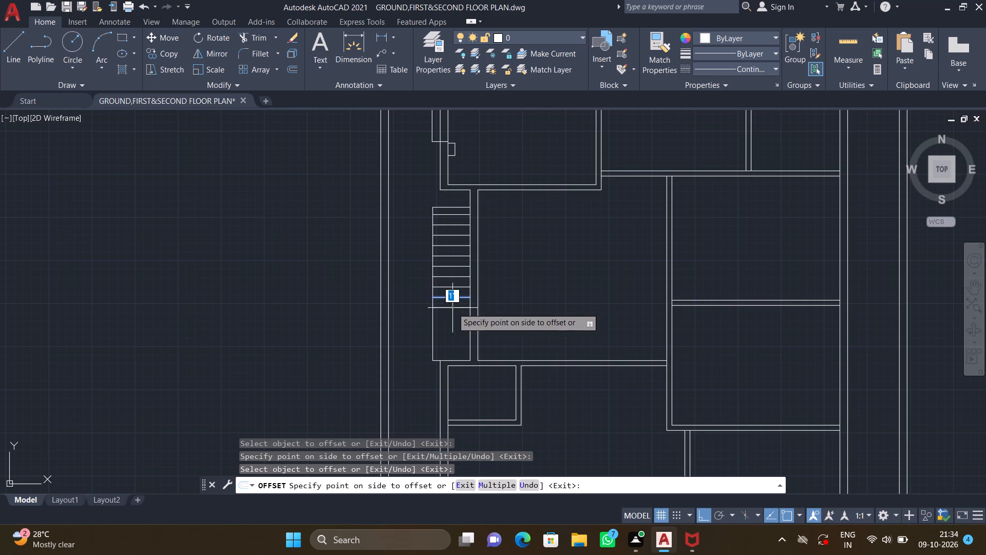
{"action": "left_click", "coordinate": [454, 322]}
{"action": "left_click", "coordinate": [453, 308]}
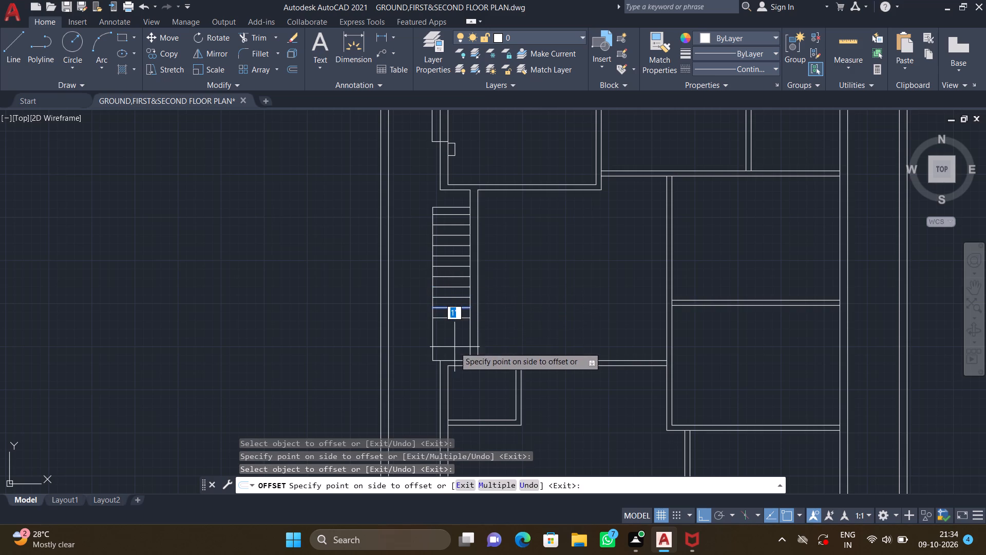
{"action": "left_click", "coordinate": [454, 347]}
{"action": "left_click_drag", "start_coordinate": [451, 317], "coordinate": [454, 332]}
{"action": "left_click", "coordinate": [460, 352]}
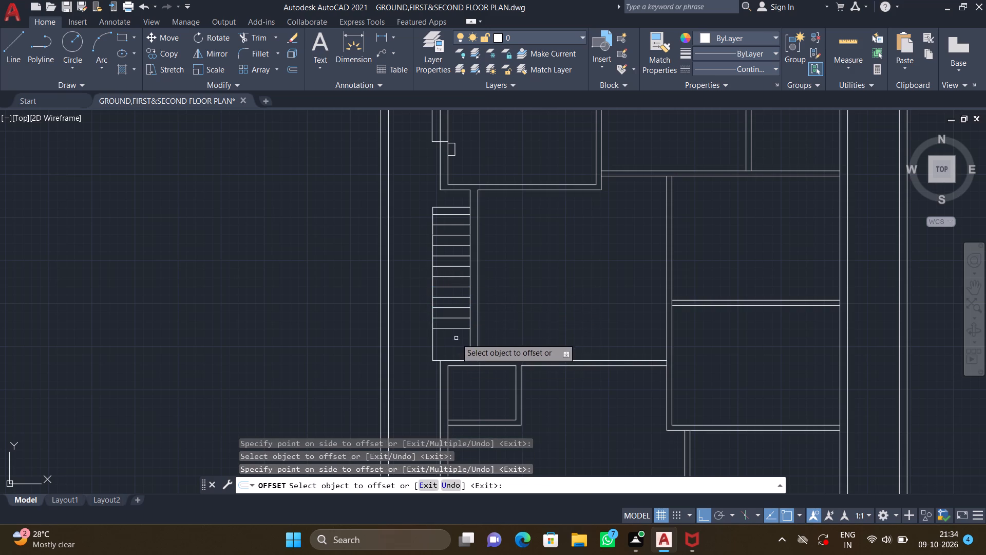
{"action": "left_click", "coordinate": [455, 328]}
{"action": "left_click", "coordinate": [459, 345]}
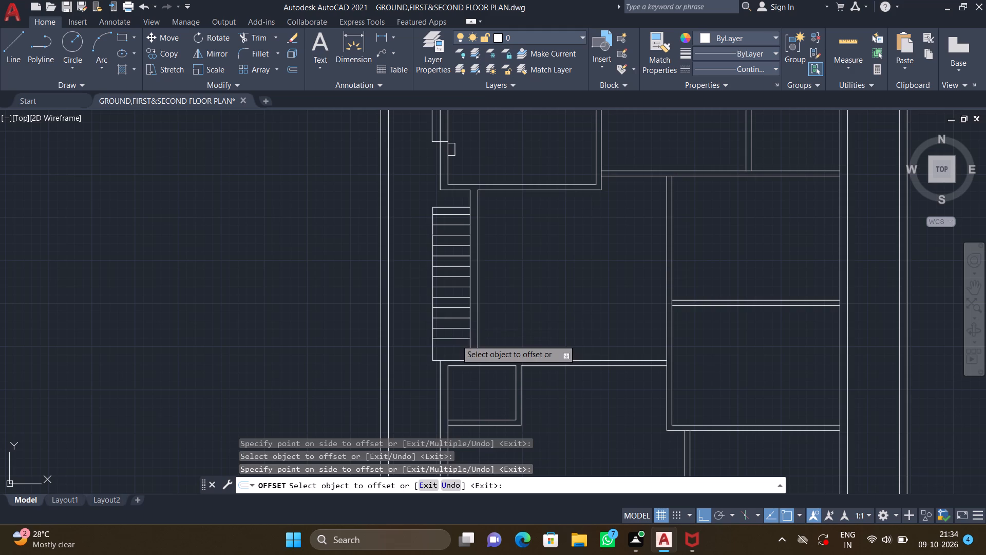
{"action": "left_click", "coordinate": [456, 340]}
{"action": "left_click", "coordinate": [456, 347]}
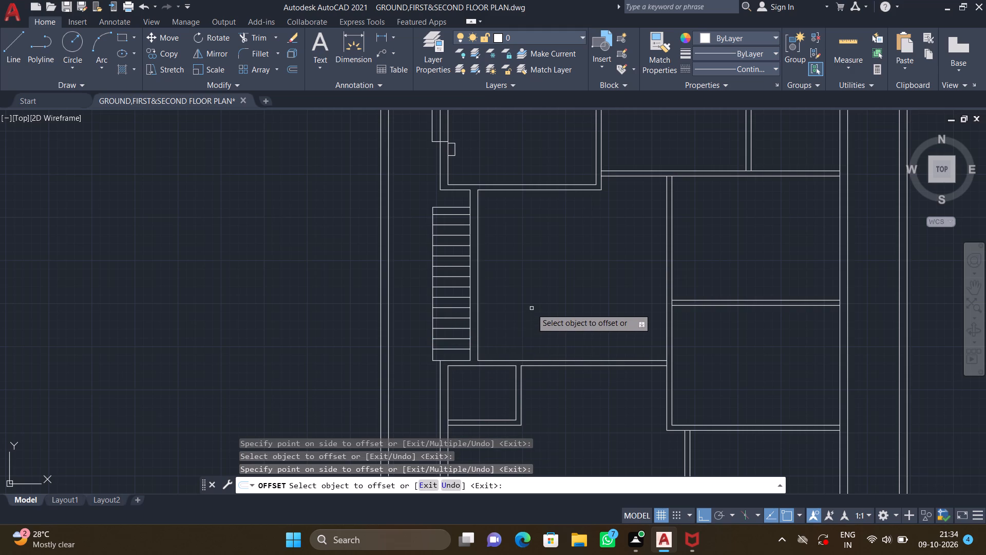
{"action": "key", "text": "Return"}
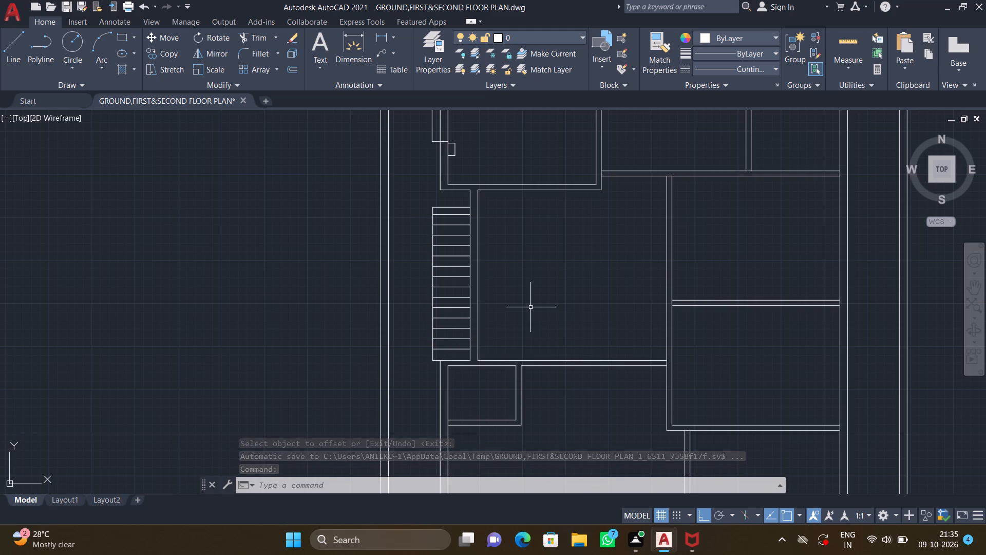
Review the new floor plan's overall layout beside the existing plans, checking its rooms and stairs.
{"action": "scroll", "coordinate": [527, 250], "scroll_direction": "down", "scroll_amount": 2}
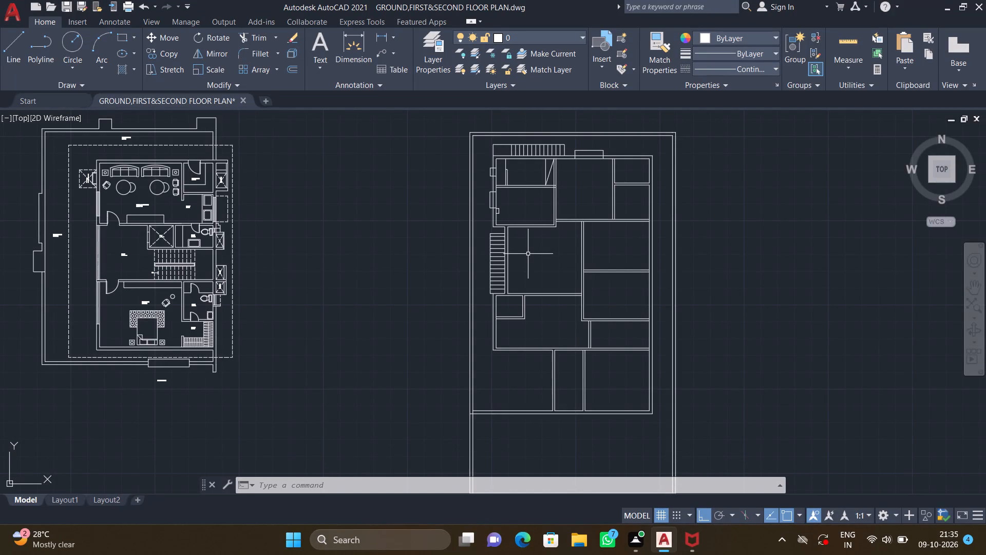
{"action": "scroll", "coordinate": [529, 249], "scroll_direction": "down", "scroll_amount": 1}
{"action": "middle_click_drag", "start_coordinate": [525, 243], "coordinate": [441, 256]}
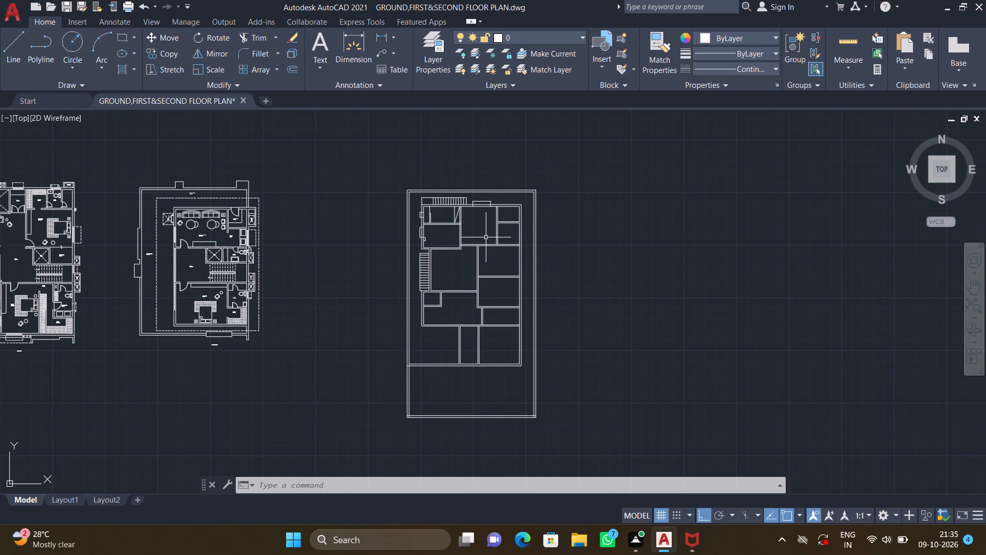
{"action": "scroll", "coordinate": [505, 189], "scroll_direction": "down", "scroll_amount": 1}
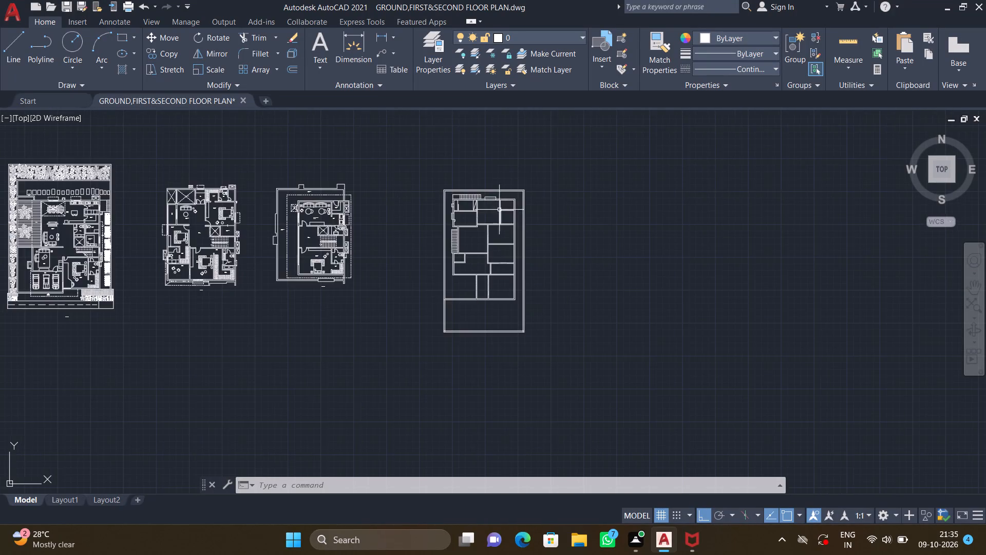
{"action": "scroll", "coordinate": [501, 211], "scroll_direction": "up", "scroll_amount": 2}
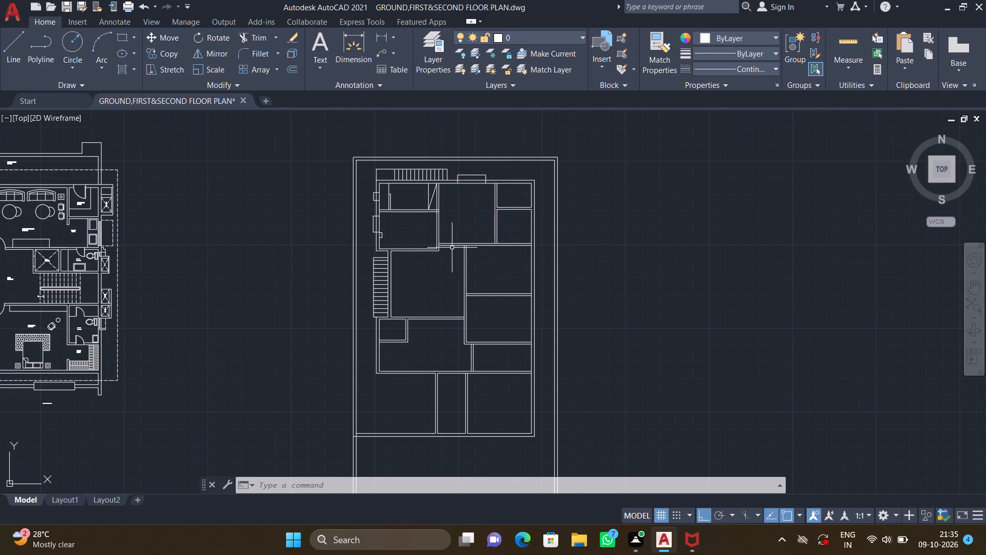
{"action": "middle_click_drag", "start_coordinate": [451, 246], "coordinate": [460, 214]}
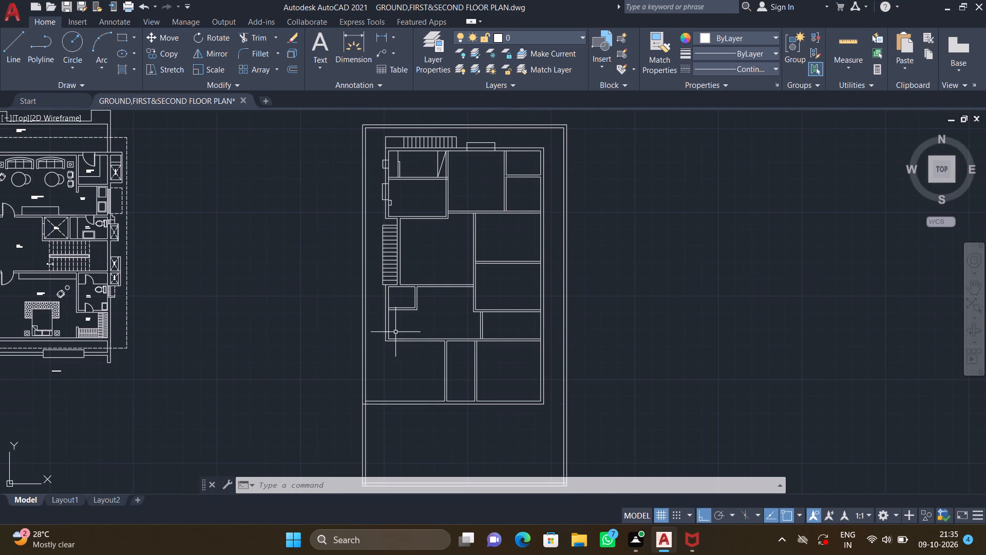
{"action": "scroll", "coordinate": [392, 315], "scroll_direction": "up", "scroll_amount": 1}
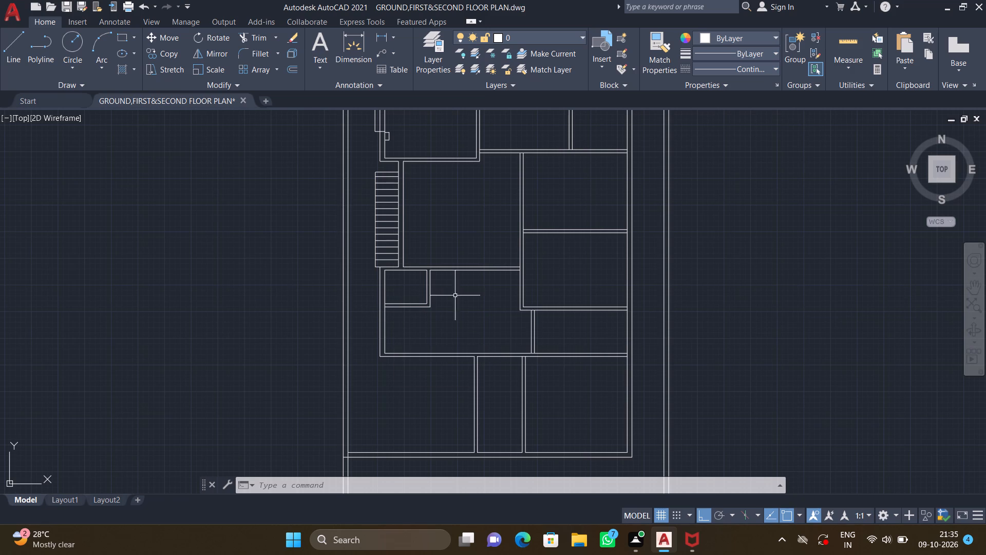
{"action": "middle_click_drag", "start_coordinate": [472, 295], "coordinate": [439, 294]}
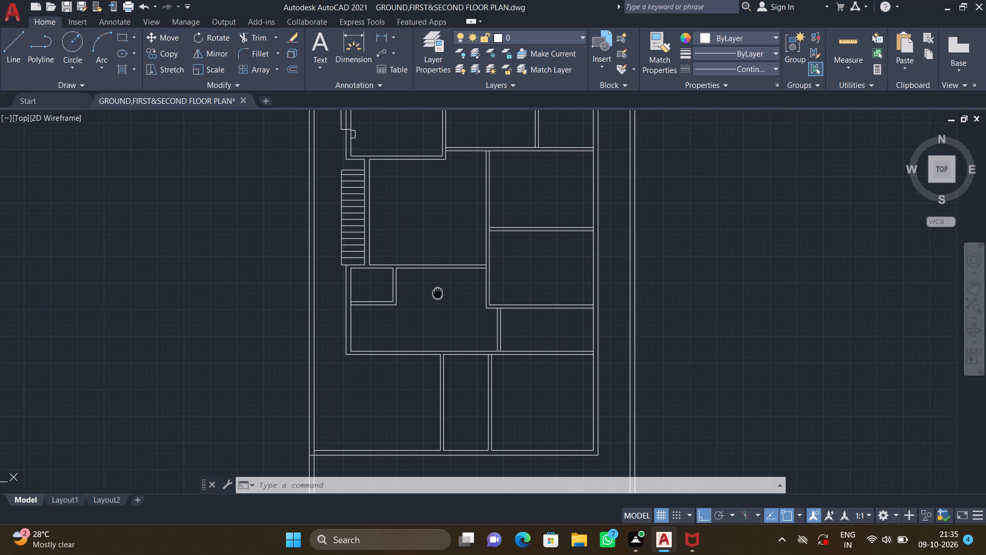
{"action": "middle_click_drag", "start_coordinate": [491, 236], "coordinate": [506, 312]}
{"action": "scroll", "coordinate": [500, 293], "scroll_direction": "down", "scroll_amount": 1}
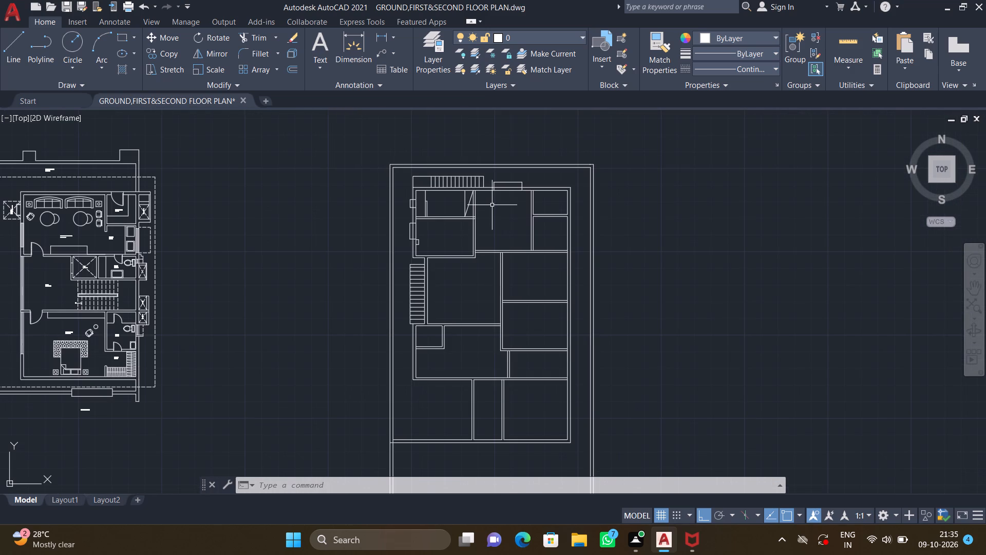
Draw a narrow three-sided outline projecting about 2'-3.5" south from the north wall inside the northeast corner room.
{"action": "key", "text": "l"}
{"action": "key", "text": "Return"}
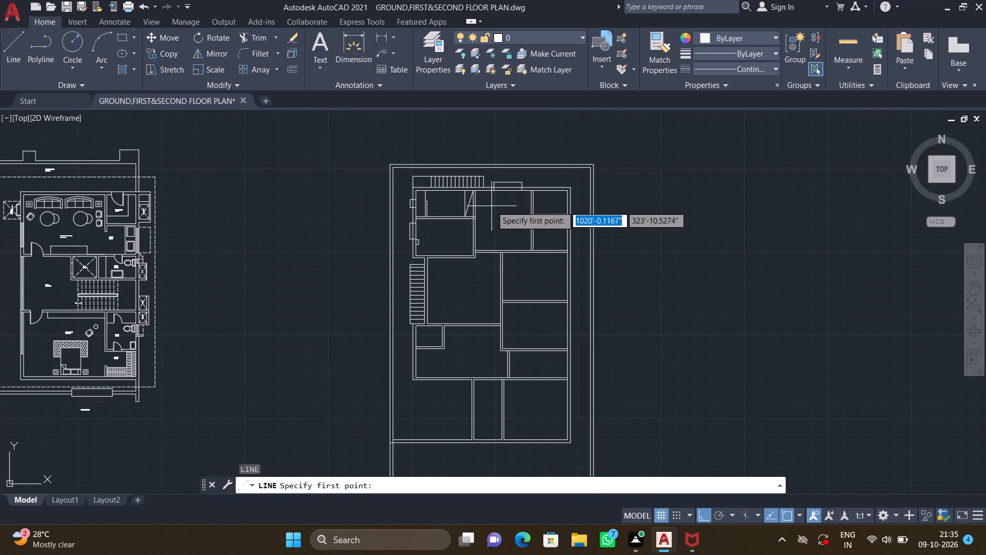
{"action": "middle_click_drag", "start_coordinate": [496, 238], "coordinate": [445, 256]}
{"action": "scroll", "coordinate": [473, 200], "scroll_direction": "up", "scroll_amount": 2}
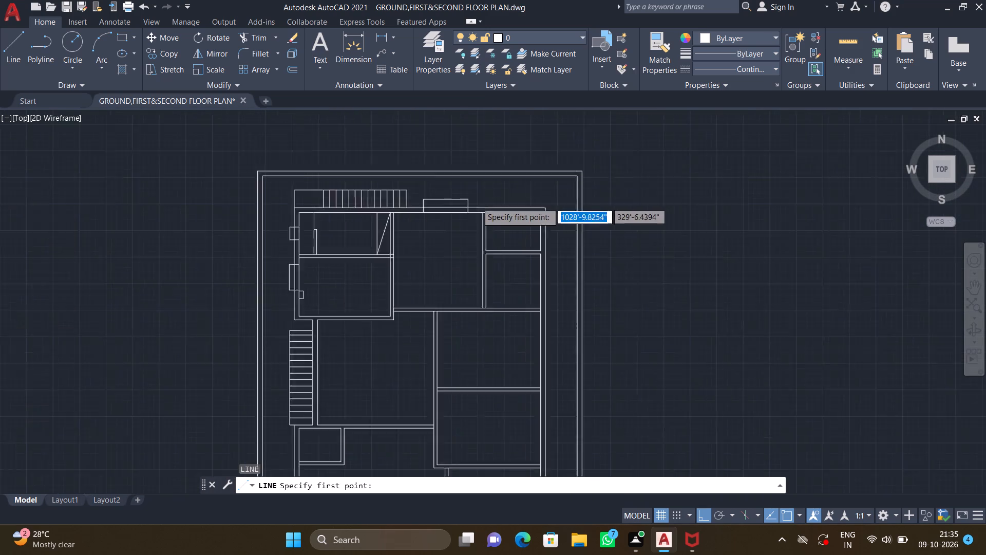
{"action": "scroll", "coordinate": [521, 233], "scroll_direction": "up", "scroll_amount": 2}
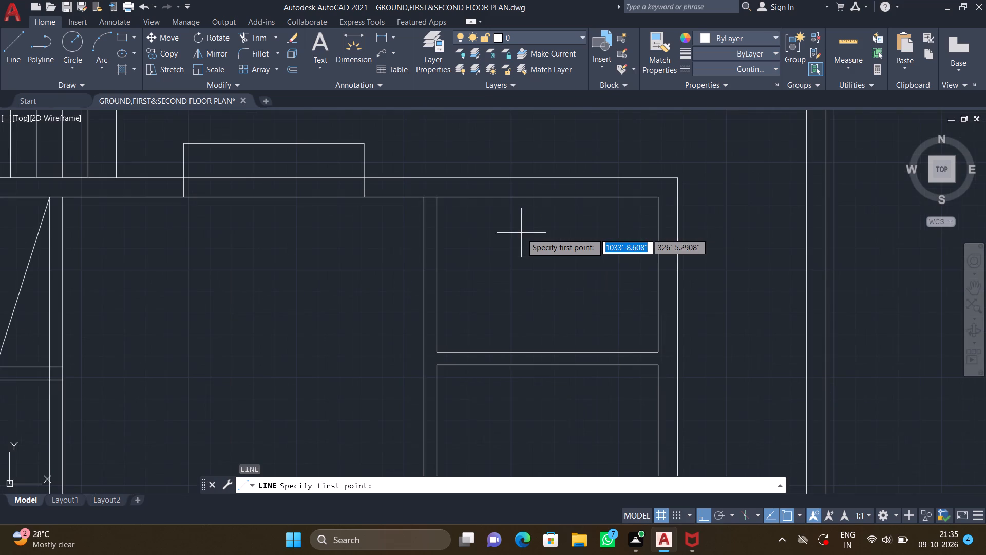
{"action": "left_click", "coordinate": [551, 197]}
{"action": "scroll", "coordinate": [557, 248], "scroll_direction": "up", "scroll_amount": 1}
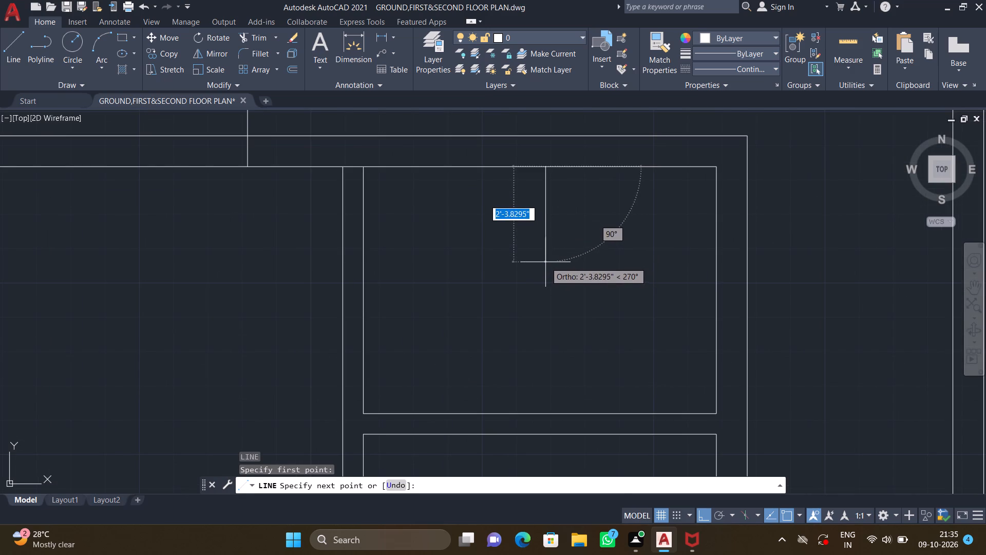
{"action": "left_click", "coordinate": [546, 261]}
{"action": "left_click", "coordinate": [596, 258]}
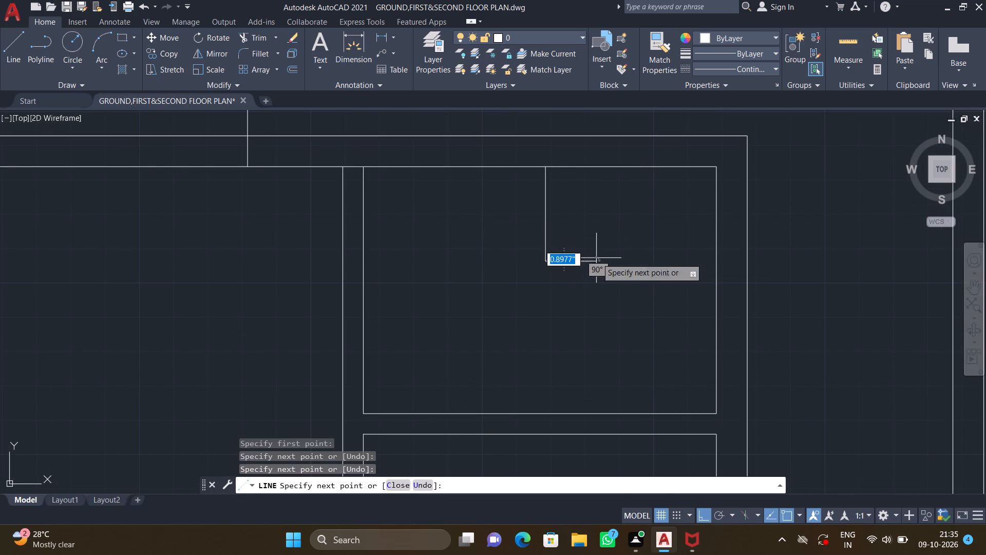
{"action": "scroll", "coordinate": [601, 189], "scroll_direction": "up", "scroll_amount": 1}
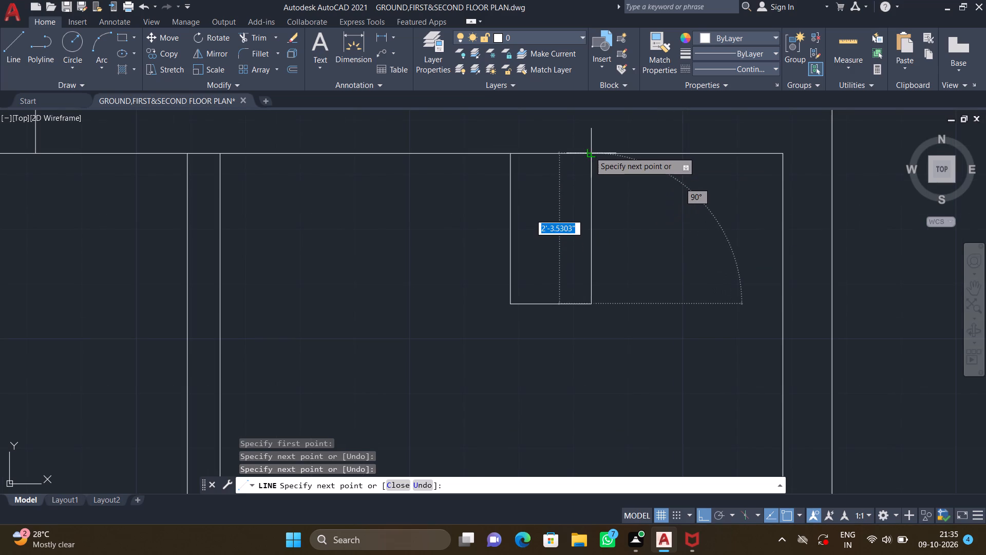
{"action": "left_click", "coordinate": [591, 152]}
{"action": "key", "text": "Return"}
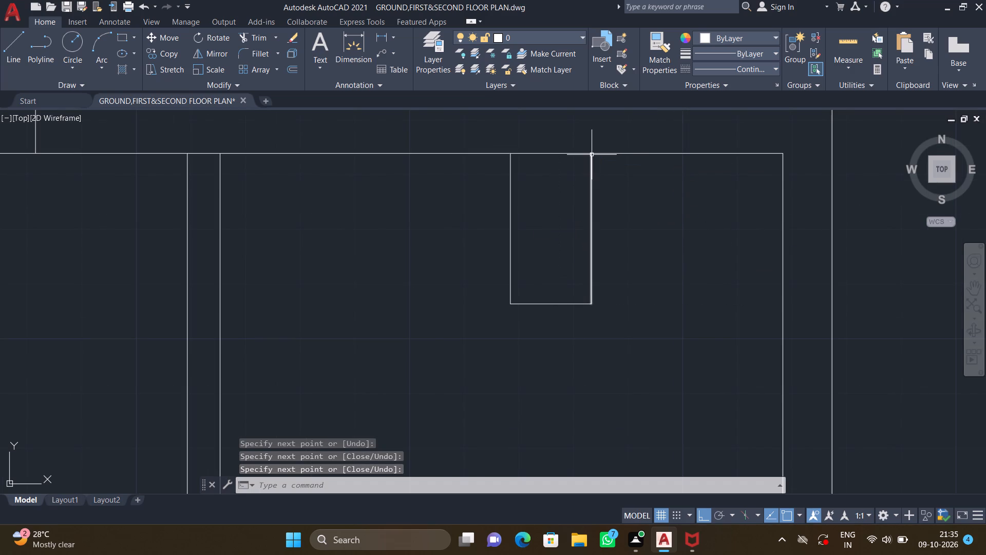
Draw a two-line box outline about 2'-11" wide in the southeast corner of the same room, from south wall to east wall.
{"action": "scroll", "coordinate": [629, 236], "scroll_direction": "down", "scroll_amount": 1}
{"action": "middle_click_drag", "start_coordinate": [603, 274], "coordinate": [520, 217]}
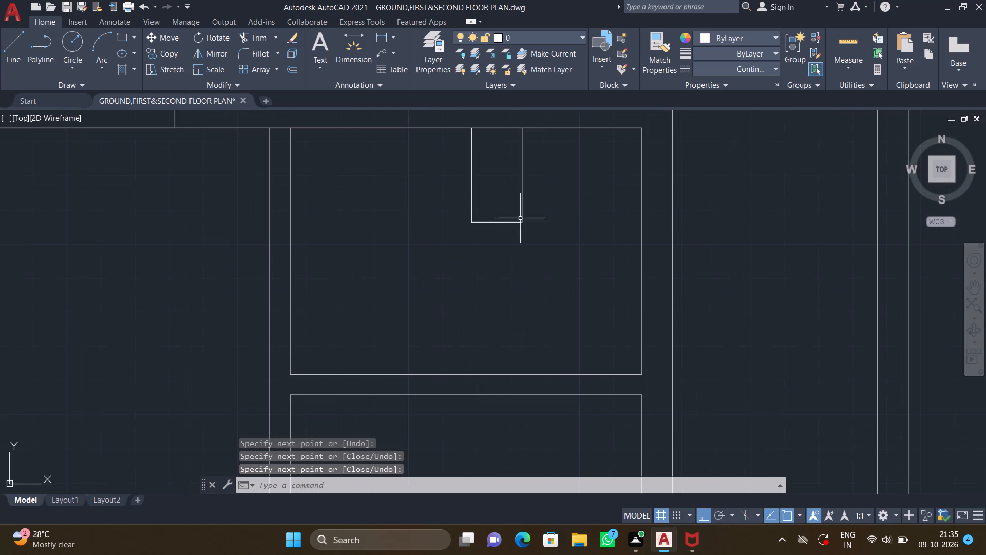
{"action": "key", "text": "l"}
{"action": "key", "text": "Return"}
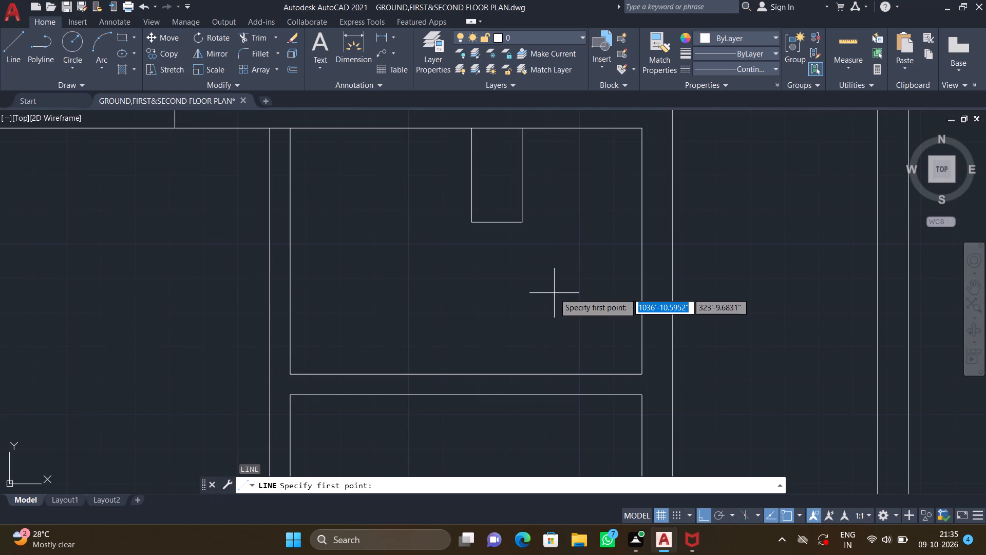
{"action": "left_click", "coordinate": [522, 376]}
{"action": "scroll", "coordinate": [523, 302], "scroll_direction": "up", "scroll_amount": 1}
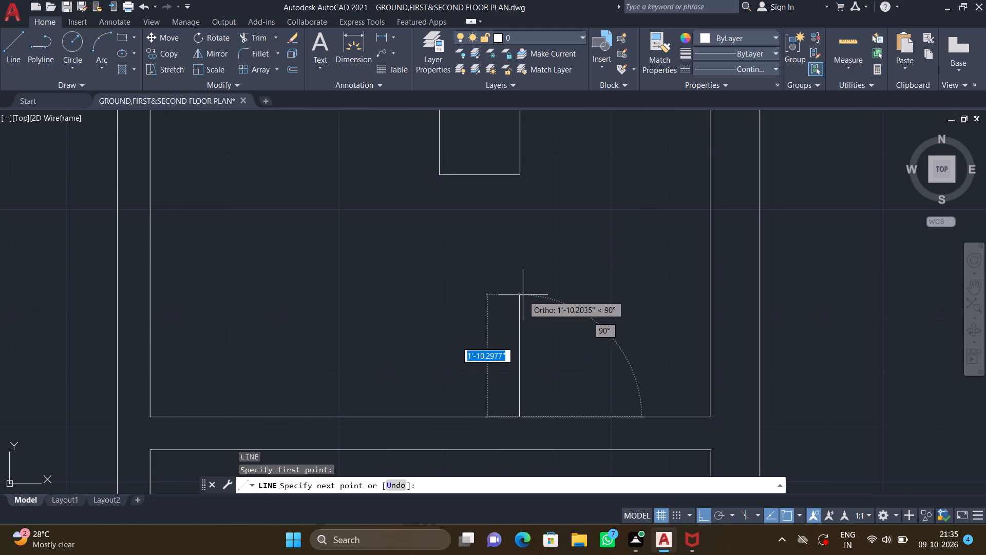
{"action": "left_click", "coordinate": [522, 267]}
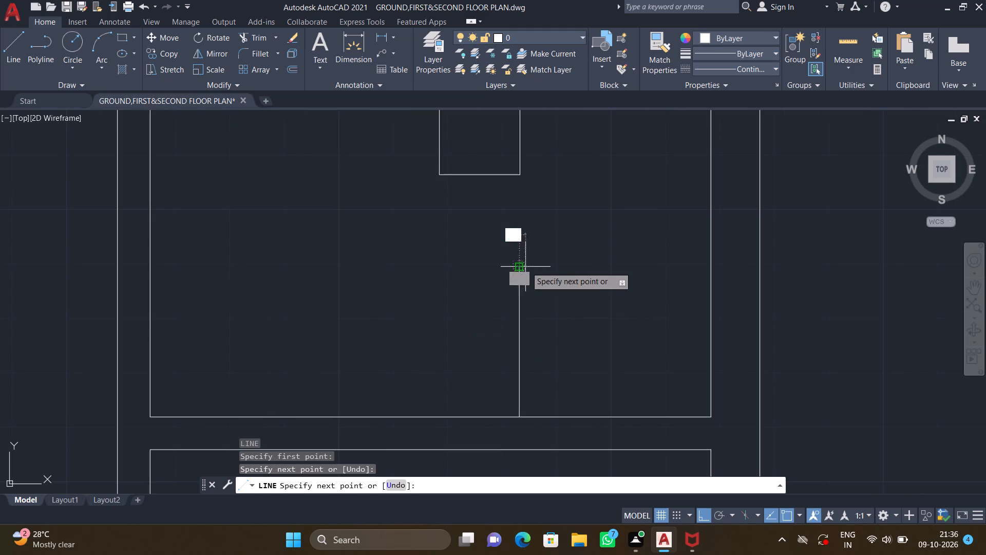
{"action": "left_click", "coordinate": [711, 267]}
{"action": "key", "text": "Return"}
Draw a vertical line inside the southeast corner box, just east of its west side, from its north edge to the room's south wall.
{"action": "key", "text": "l"}
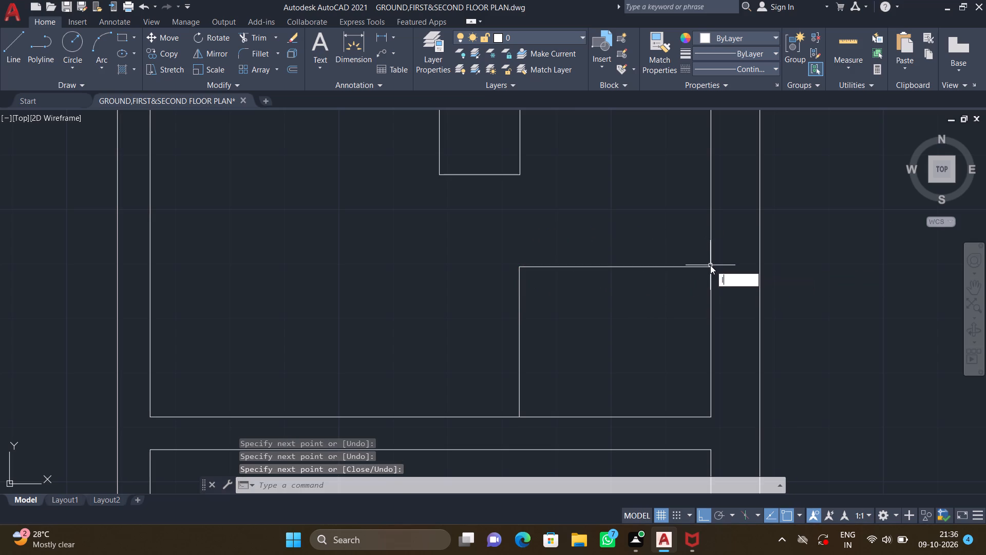
{"action": "key", "text": "Return"}
{"action": "middle_click_drag", "start_coordinate": [499, 328], "coordinate": [492, 322]}
{"action": "scroll", "coordinate": [539, 269], "scroll_direction": "up", "scroll_amount": 1}
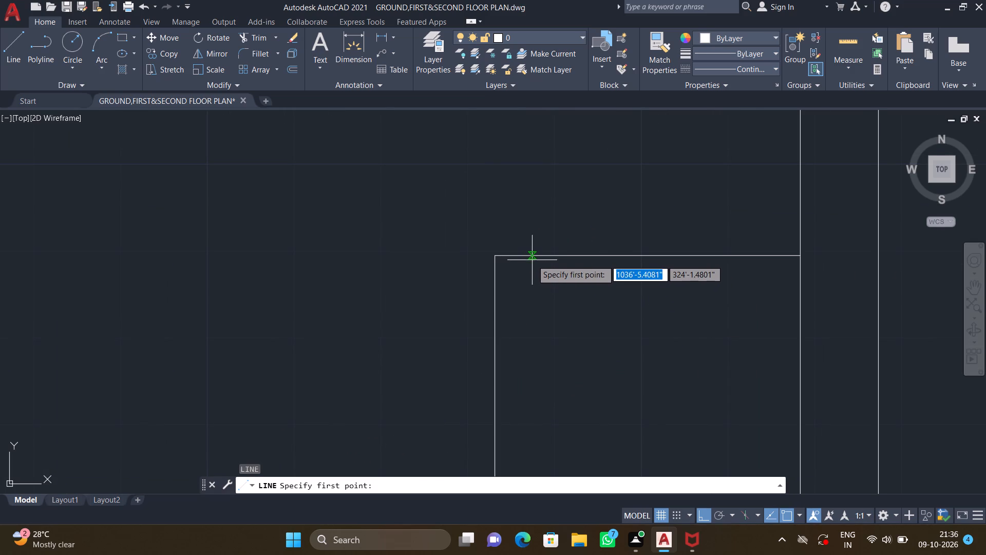
{"action": "left_click", "coordinate": [530, 256]}
{"action": "scroll", "coordinate": [531, 324], "scroll_direction": "down", "scroll_amount": 1}
{"action": "middle_click_drag", "start_coordinate": [523, 353], "coordinate": [506, 323]}
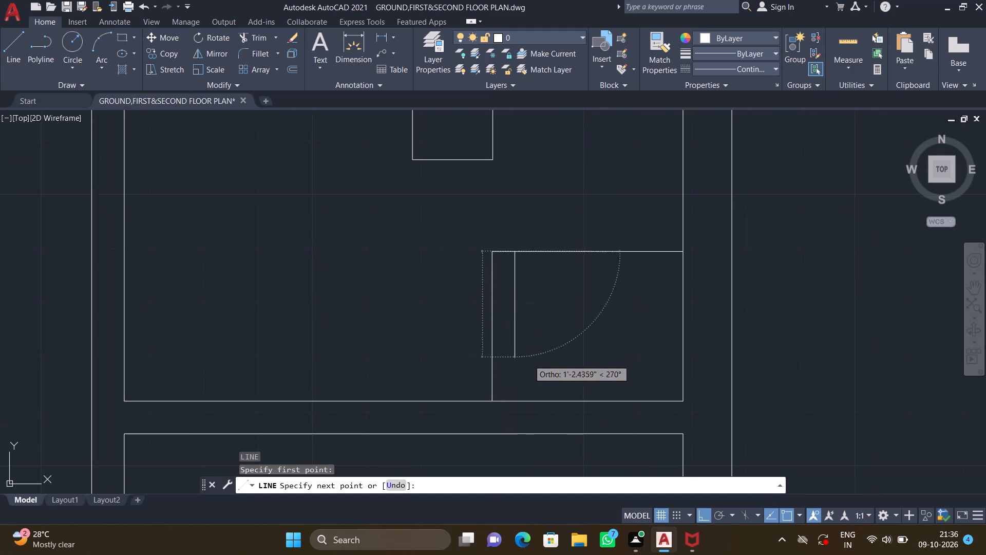
{"action": "left_click", "coordinate": [514, 401]}
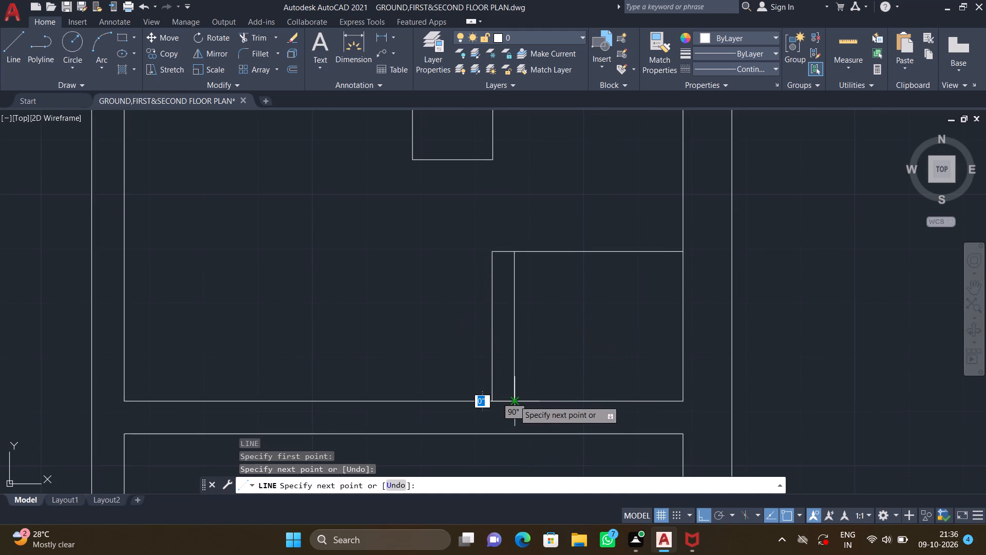
{"action": "key", "text": "Return"}
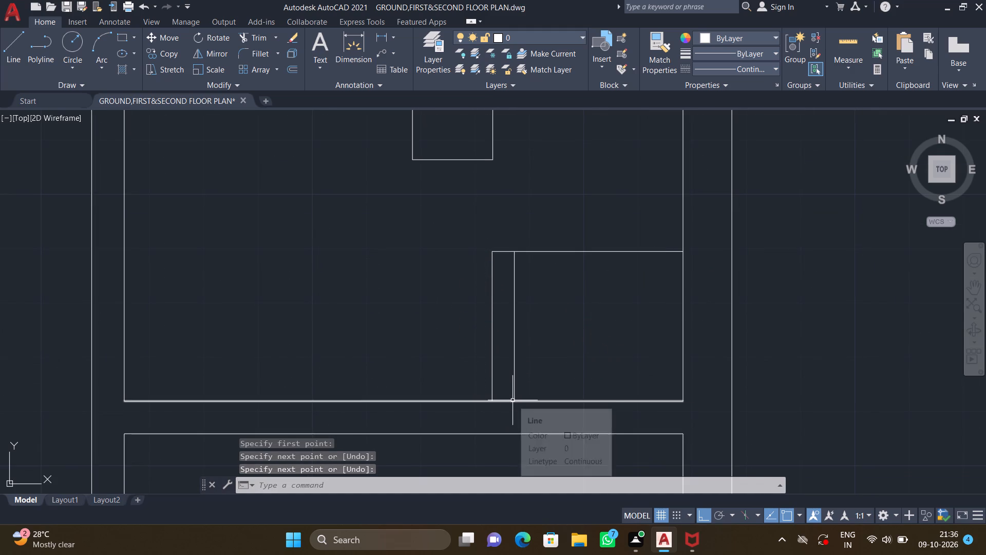
Draw a horizontal line from the box's west side, just below its north edge, across to the room's west wall.
{"action": "scroll", "coordinate": [507, 392], "scroll_direction": "down", "scroll_amount": 1}
{"action": "key", "text": "l"}
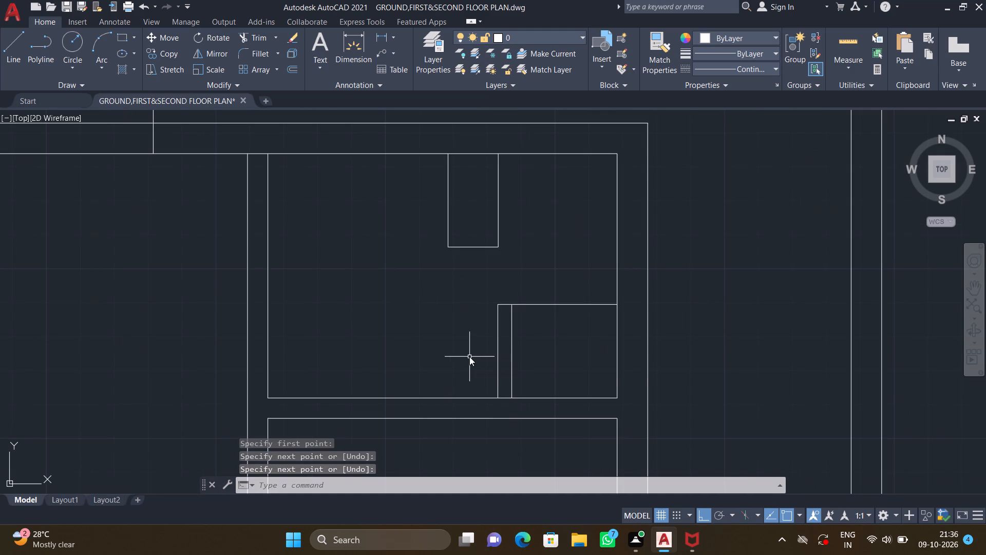
{"action": "key", "text": "Return"}
{"action": "middle_click_drag", "start_coordinate": [461, 351], "coordinate": [457, 294]}
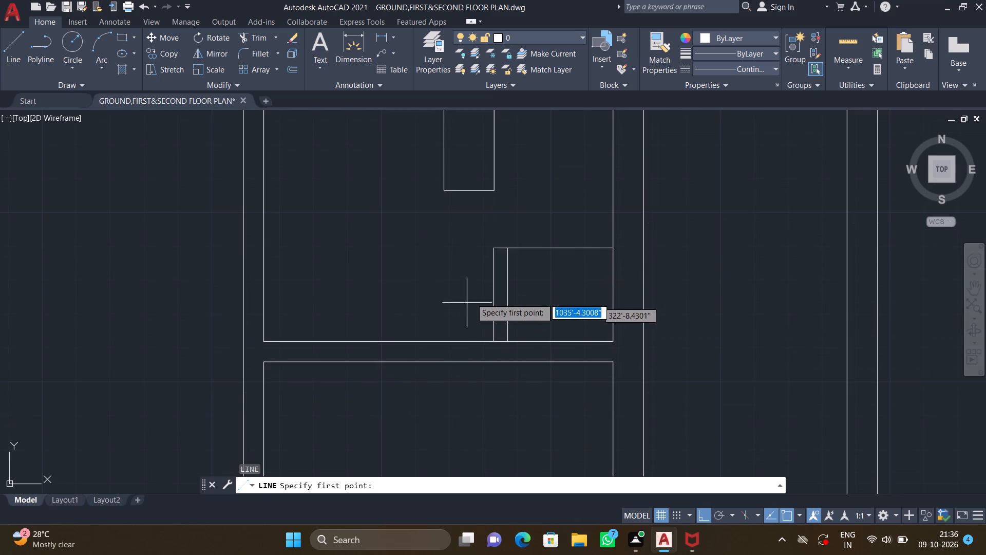
{"action": "scroll", "coordinate": [499, 267], "scroll_direction": "up", "scroll_amount": 1}
{"action": "left_click", "coordinate": [488, 261]}
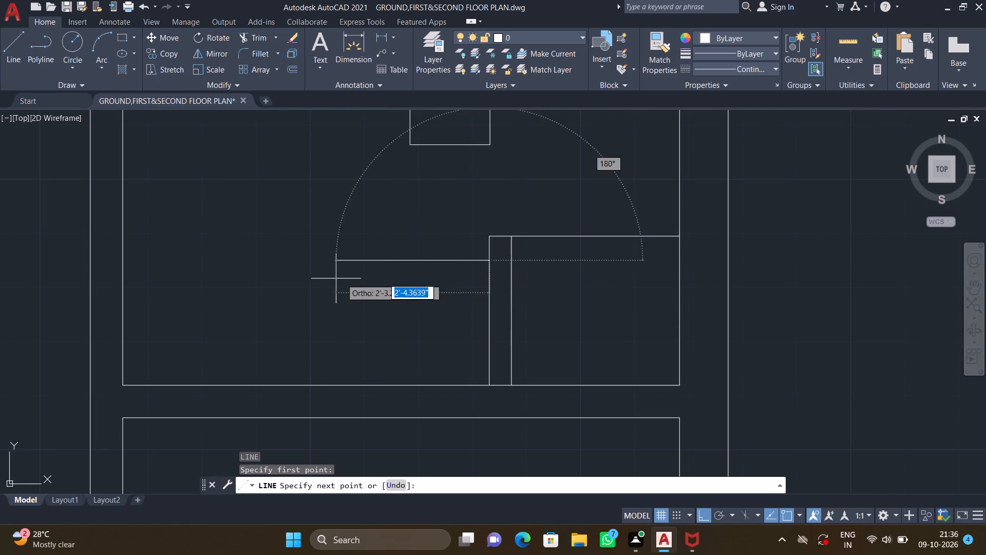
{"action": "scroll", "coordinate": [336, 279], "scroll_direction": "down", "scroll_amount": 1}
{"action": "middle_click_drag", "start_coordinate": [299, 282], "coordinate": [342, 270]}
{"action": "scroll", "coordinate": [268, 271], "scroll_direction": "down", "scroll_amount": 1}
{"action": "scroll", "coordinate": [268, 271], "scroll_direction": "up", "scroll_amount": 1}
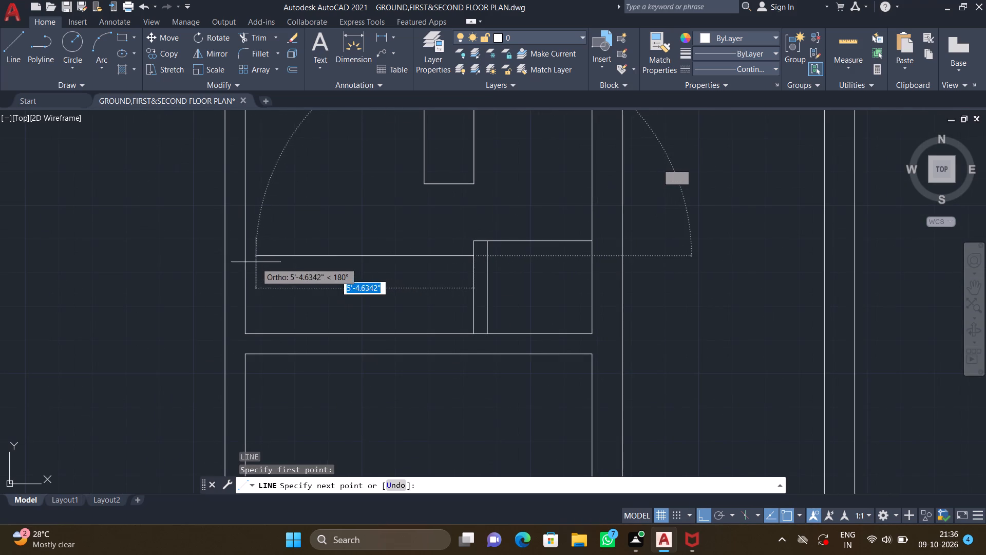
{"action": "left_click", "coordinate": [246, 257]}
{"action": "key", "text": "Return"}
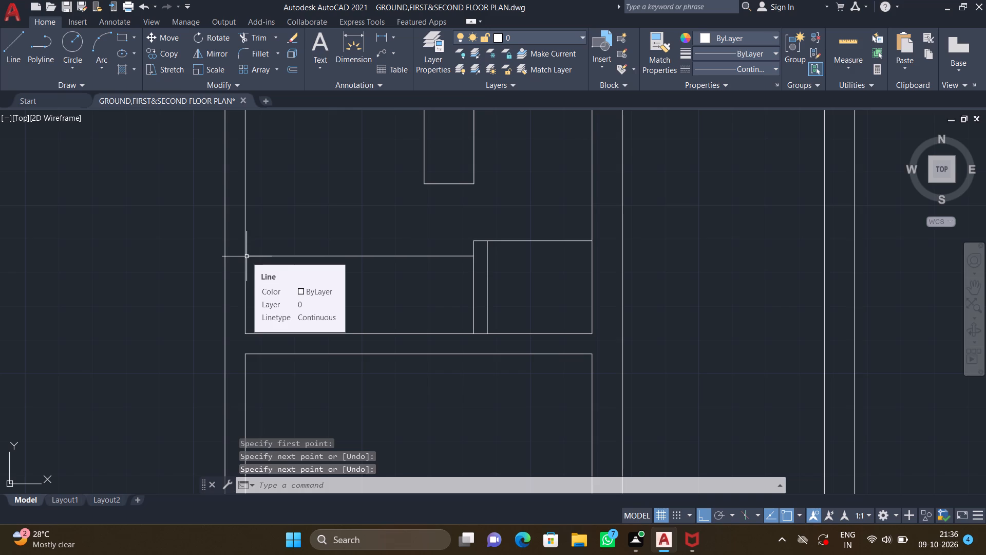
With Ortho off, draw a diagonal about 5'-11.6" long from the room's southwest corner to the horizontal line's east end.
{"action": "key", "text": "F8"}
{"action": "key", "text": "l"}
{"action": "key", "text": "Return"}
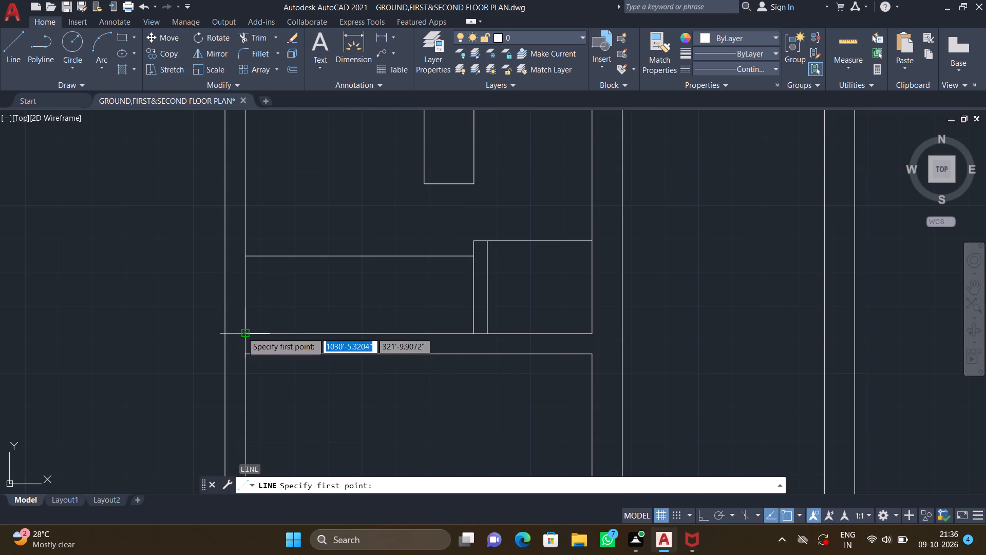
{"action": "left_click", "coordinate": [242, 332]}
{"action": "scroll", "coordinate": [358, 279], "scroll_direction": "down", "scroll_amount": 1}
{"action": "middle_click_drag", "start_coordinate": [371, 277], "coordinate": [374, 279]}
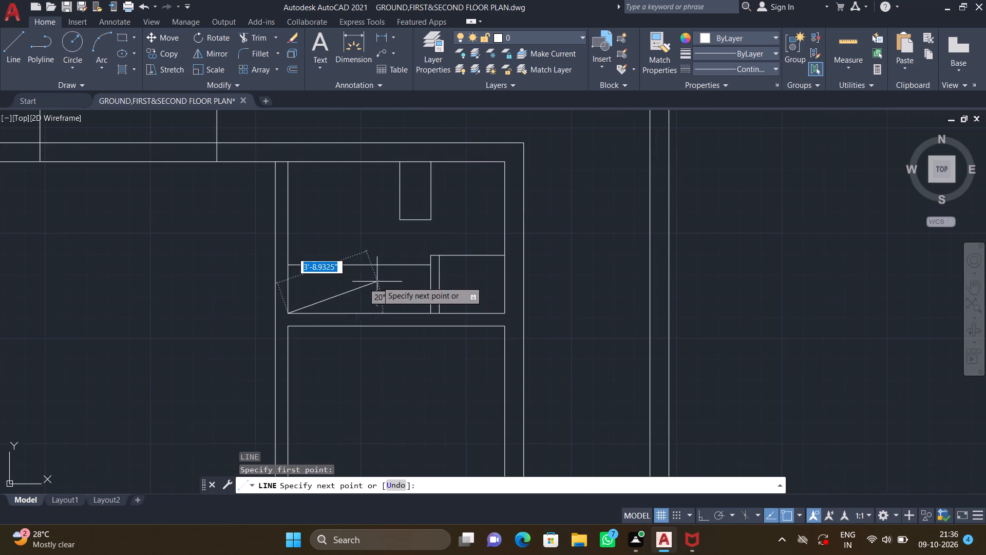
{"action": "middle_click_drag", "start_coordinate": [374, 279], "coordinate": [344, 258]}
{"action": "scroll", "coordinate": [403, 243], "scroll_direction": "down", "scroll_amount": 1}
{"action": "scroll", "coordinate": [404, 243], "scroll_direction": "up", "scroll_amount": 3}
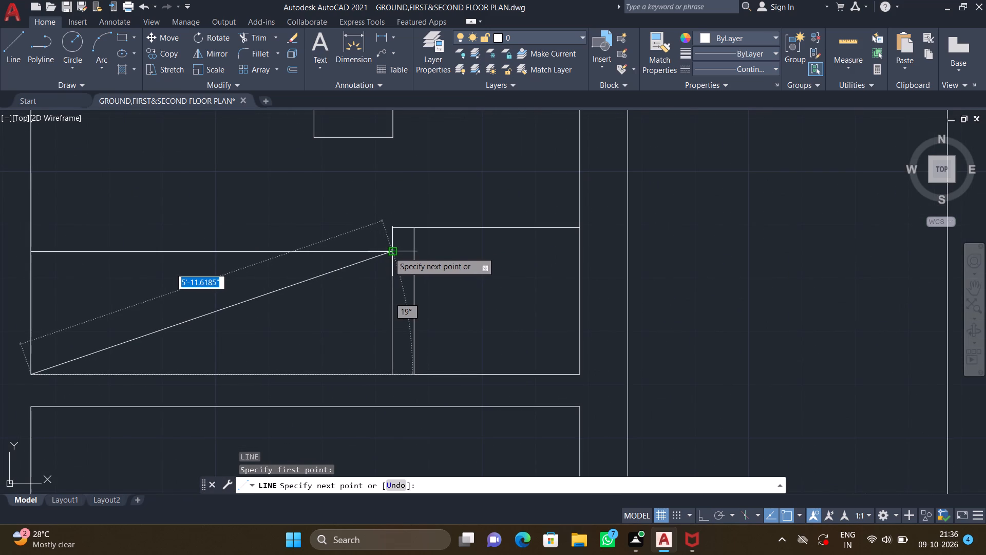
{"action": "left_click", "coordinate": [389, 252]}
{"action": "key", "text": "Return"}
In the room directly south, draw a two-line box outline about 2'-11.5" wide in its northeast corner, with Ortho on.
{"action": "scroll", "coordinate": [304, 328], "scroll_direction": "down", "scroll_amount": 2}
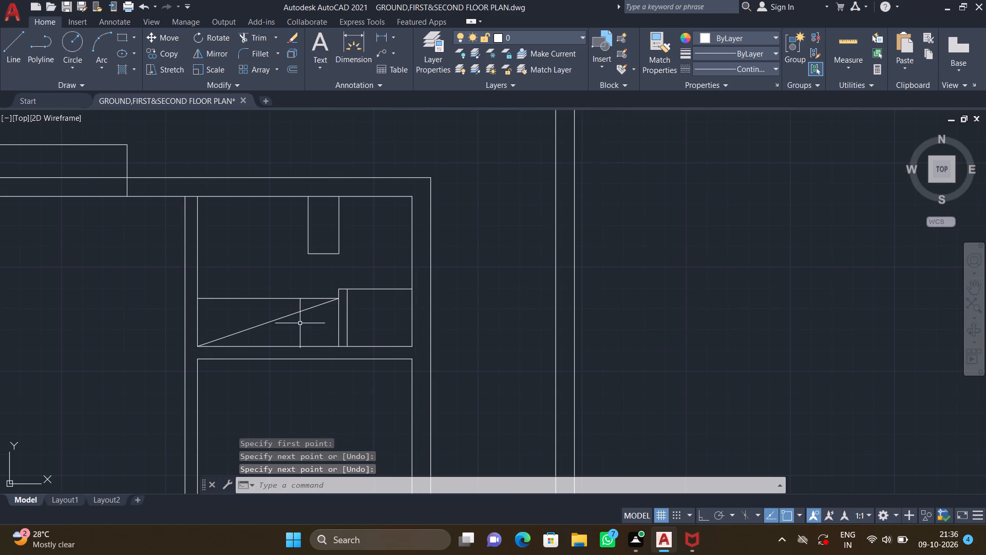
{"action": "middle_click_drag", "start_coordinate": [314, 349], "coordinate": [392, 250]}
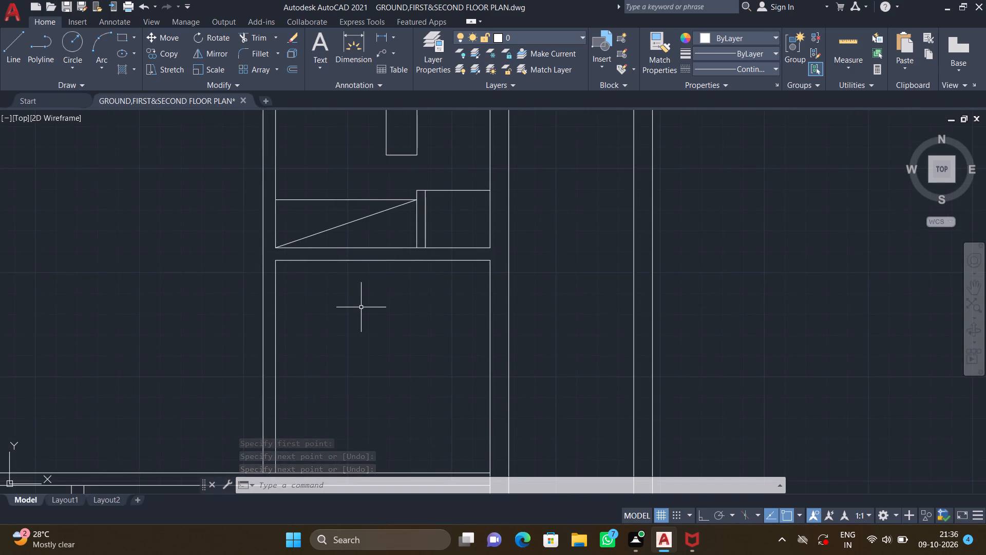
{"action": "scroll", "coordinate": [364, 306], "scroll_direction": "up", "scroll_amount": 1}
{"action": "key", "text": "l"}
{"action": "key", "text": "Return"}
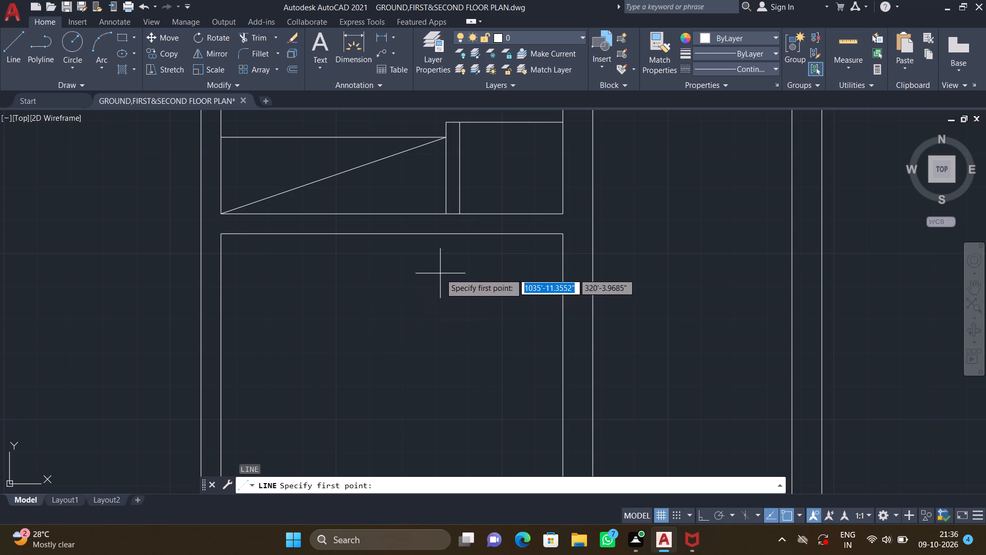
{"action": "left_click", "coordinate": [445, 236]}
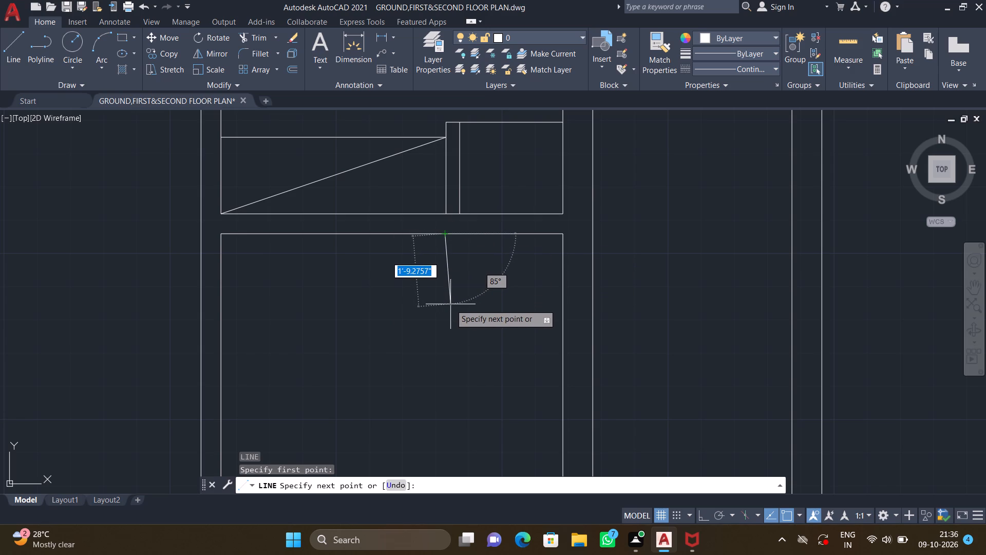
{"action": "key", "text": "F8"}
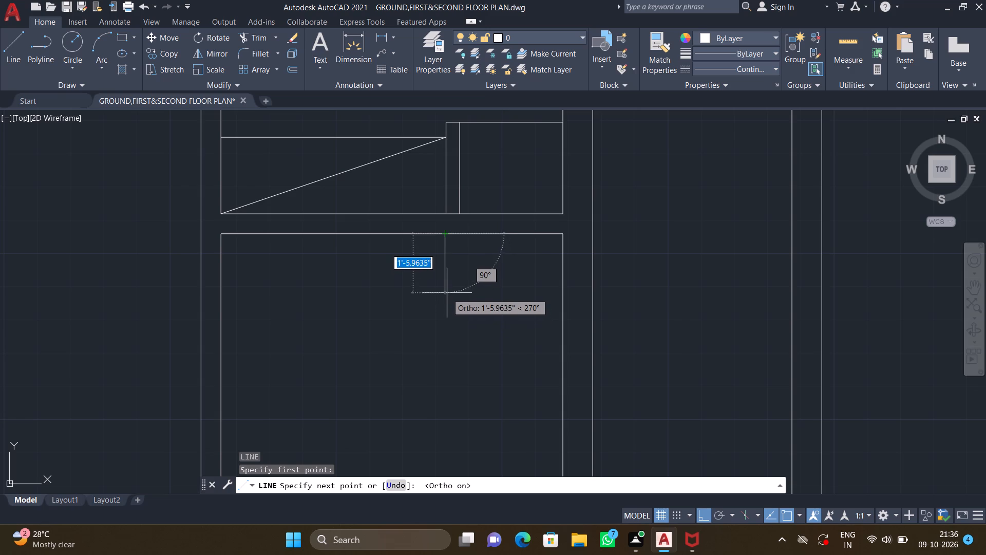
{"action": "left_click", "coordinate": [445, 298]}
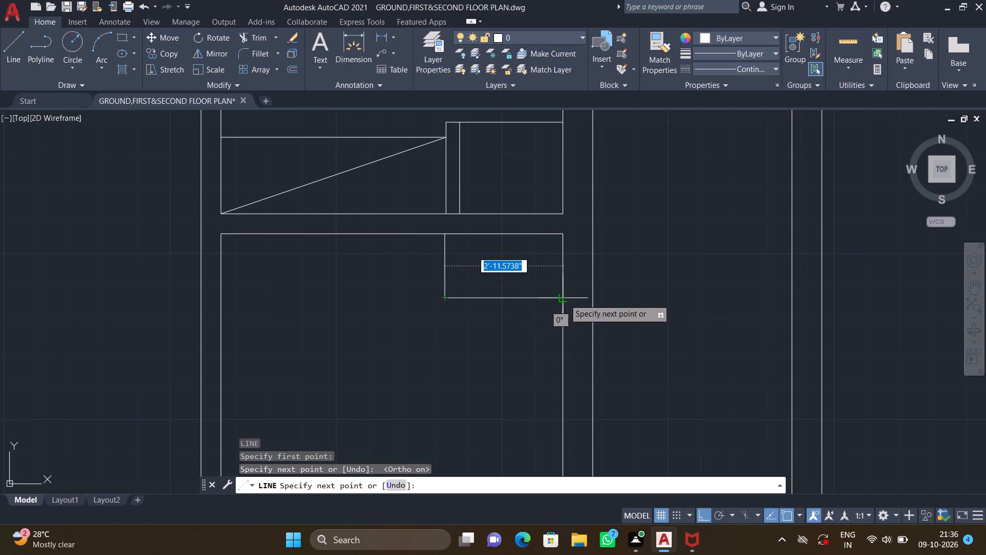
{"action": "left_click", "coordinate": [564, 299]}
{"action": "key", "text": "Return"}
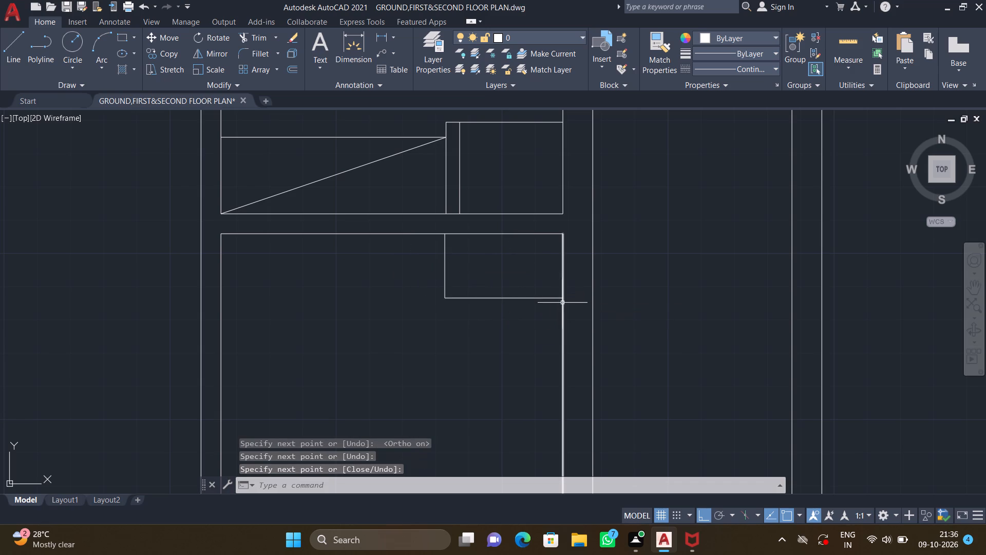
Draw a three-segment stepped outline from that room's west wall to the box's west side, stepping north about 1'-5" midway.
{"action": "middle_click_drag", "start_coordinate": [462, 337], "coordinate": [542, 342]}
{"action": "key", "text": "l"}
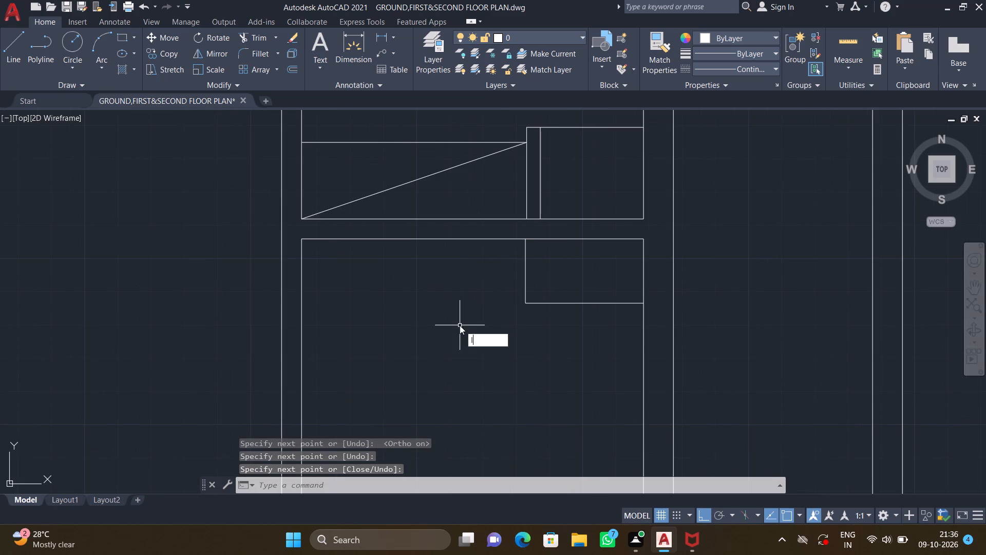
{"action": "key", "text": "Return"}
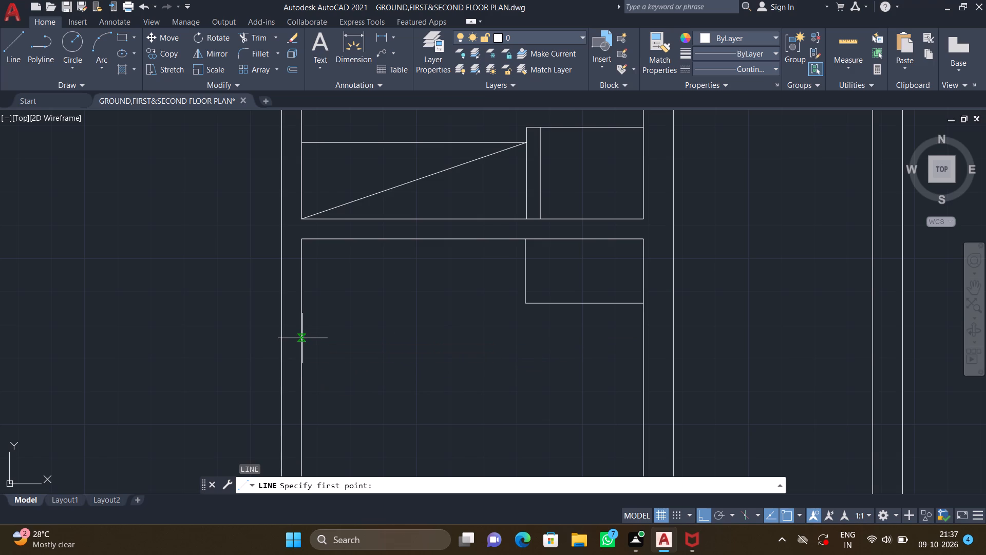
{"action": "left_click", "coordinate": [302, 342]}
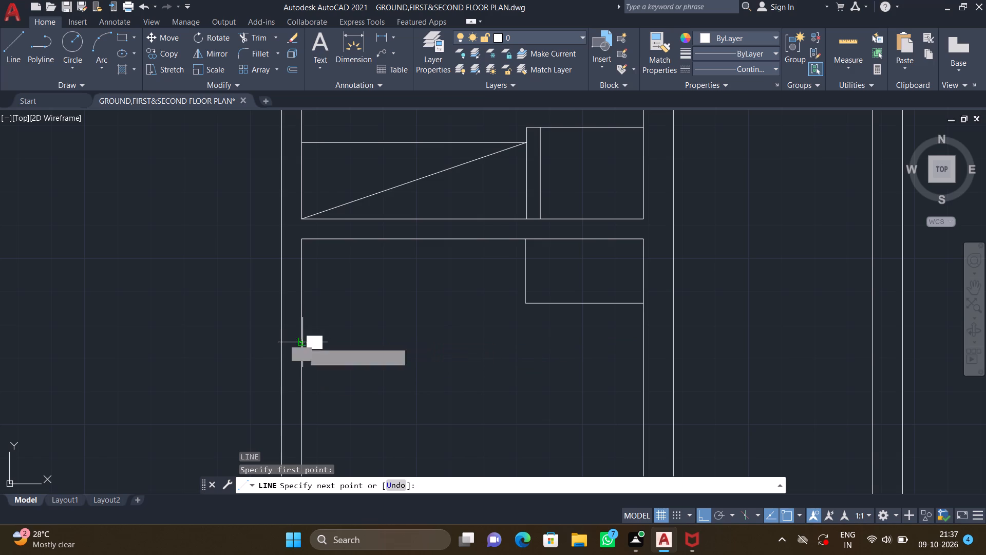
{"action": "scroll", "coordinate": [461, 359], "scroll_direction": "up", "scroll_amount": 1}
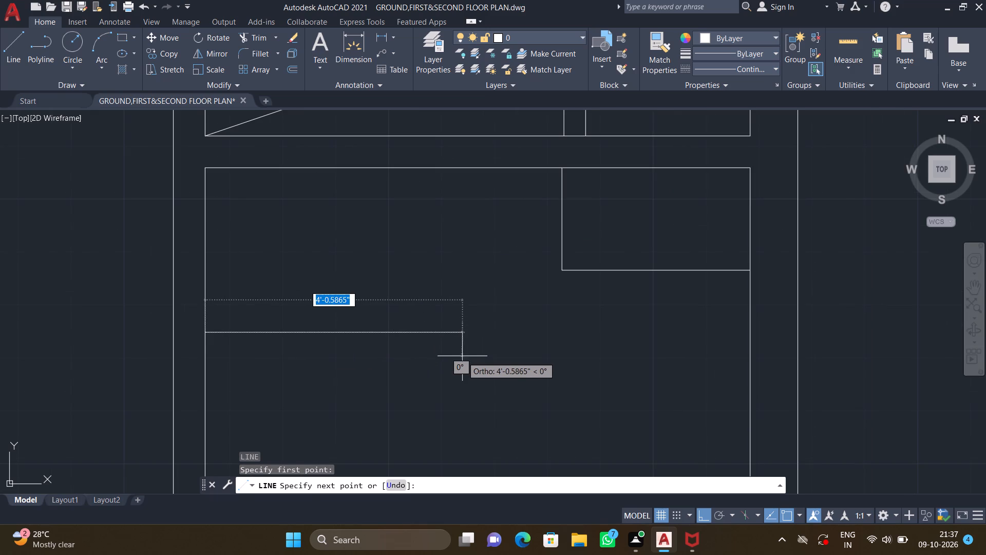
{"action": "left_click", "coordinate": [452, 338]}
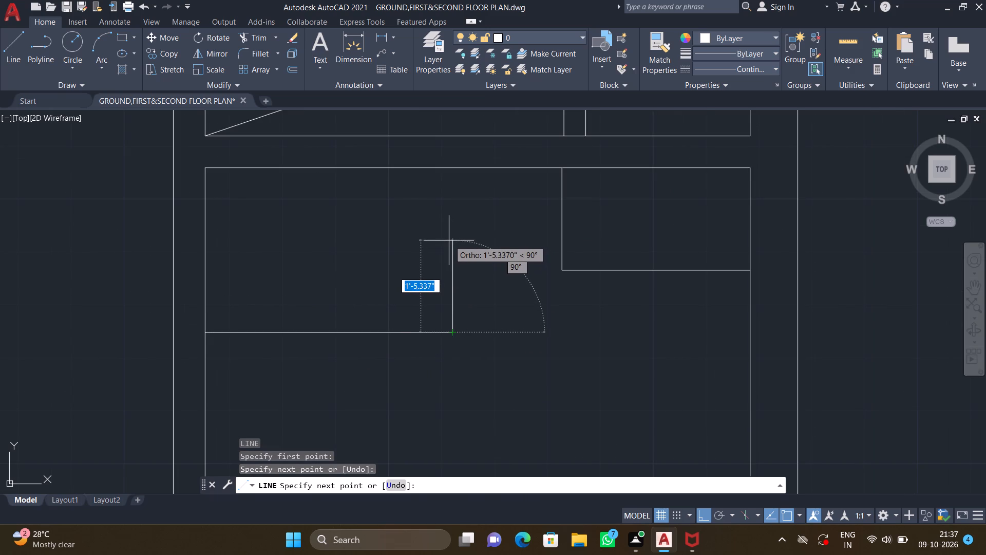
{"action": "left_click", "coordinate": [454, 244]}
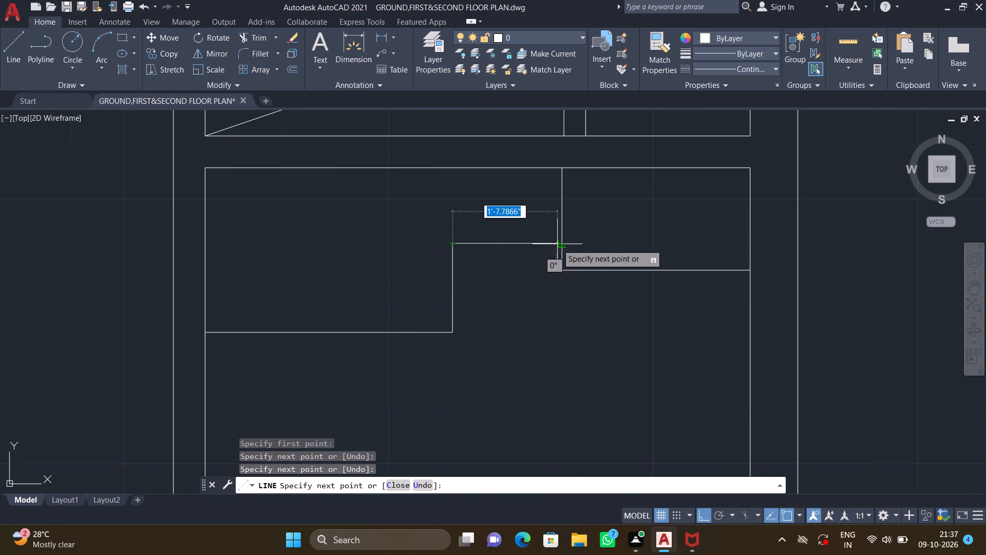
{"action": "left_click", "coordinate": [561, 245]}
{"action": "key", "text": "Return"}
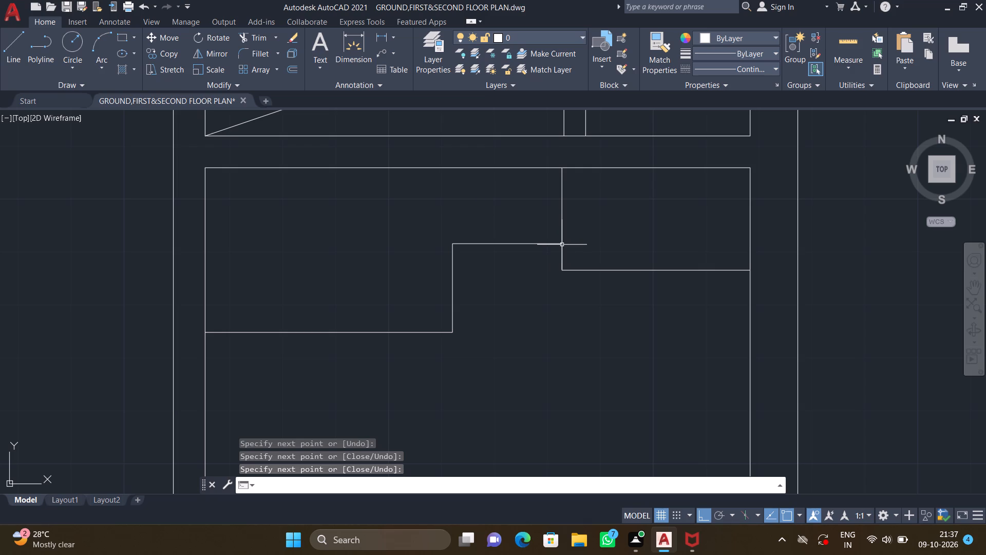
In the next east-side room further south, draw a two-line outline about 2'-4" deep in the southeast corner, from south wall to east wall.
{"action": "scroll", "coordinate": [560, 245], "scroll_direction": "down", "scroll_amount": 2}
{"action": "middle_click_drag", "start_coordinate": [532, 302], "coordinate": [523, 290]}
{"action": "scroll", "coordinate": [525, 306], "scroll_direction": "down", "scroll_amount": 1}
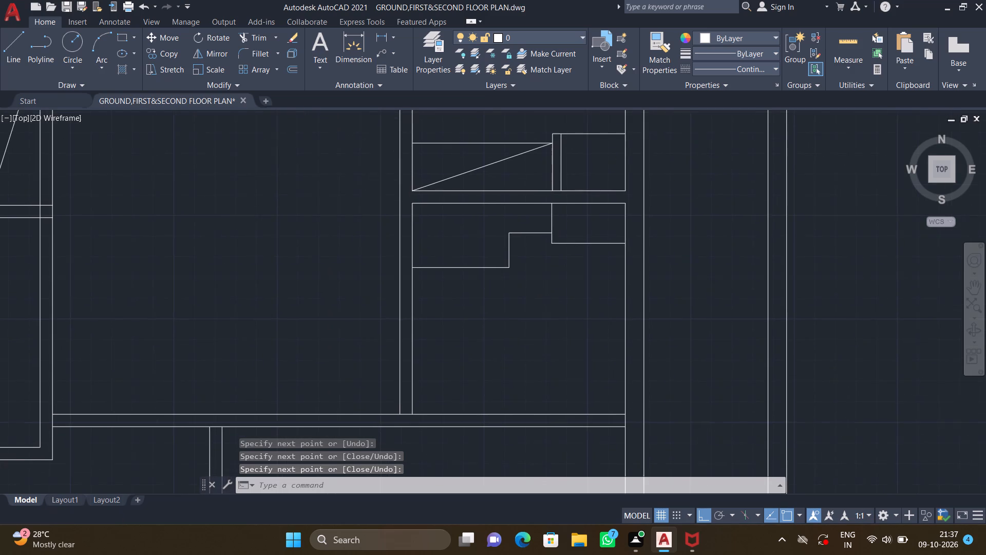
{"action": "scroll", "coordinate": [525, 309], "scroll_direction": "down", "scroll_amount": 1}
{"action": "middle_click_drag", "start_coordinate": [496, 400], "coordinate": [475, 351]}
{"action": "scroll", "coordinate": [475, 351], "scroll_direction": "down", "scroll_amount": 2}
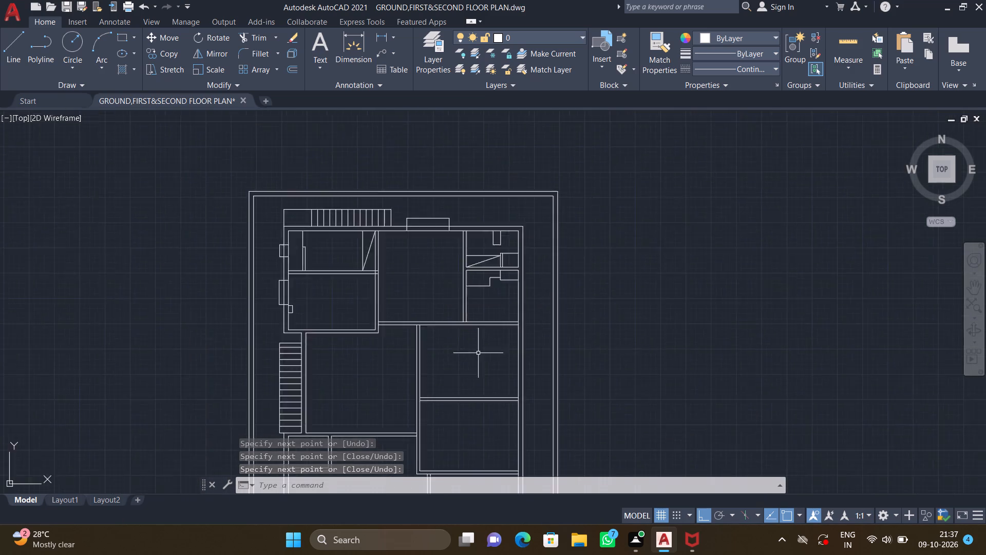
{"action": "middle_click_drag", "start_coordinate": [475, 387], "coordinate": [436, 313]}
{"action": "scroll", "coordinate": [445, 310], "scroll_direction": "up", "scroll_amount": 3}
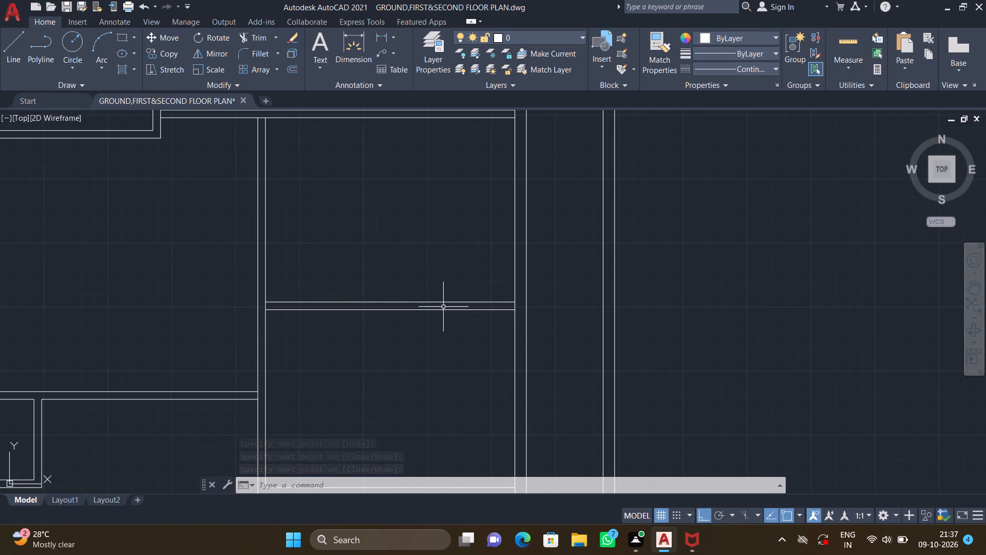
{"action": "key", "text": "l"}
{"action": "key", "text": "Return"}
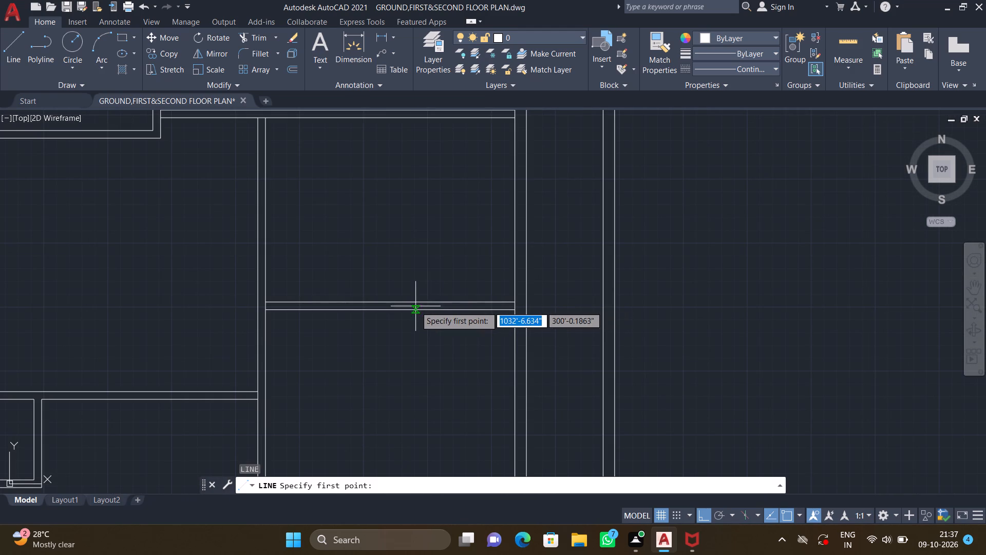
{"action": "left_click", "coordinate": [414, 303]}
{"action": "scroll", "coordinate": [410, 269], "scroll_direction": "up", "scroll_amount": 2}
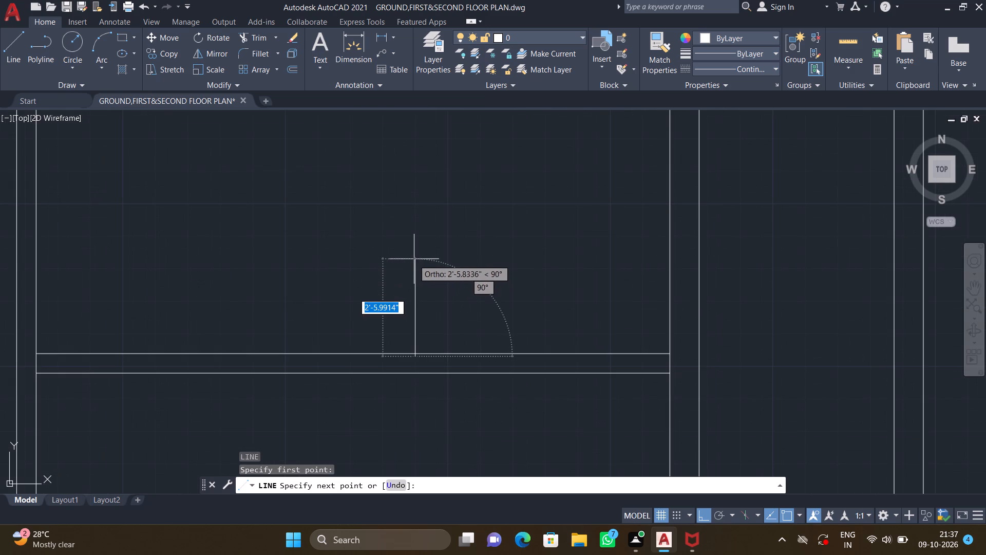
{"action": "left_click", "coordinate": [415, 266]}
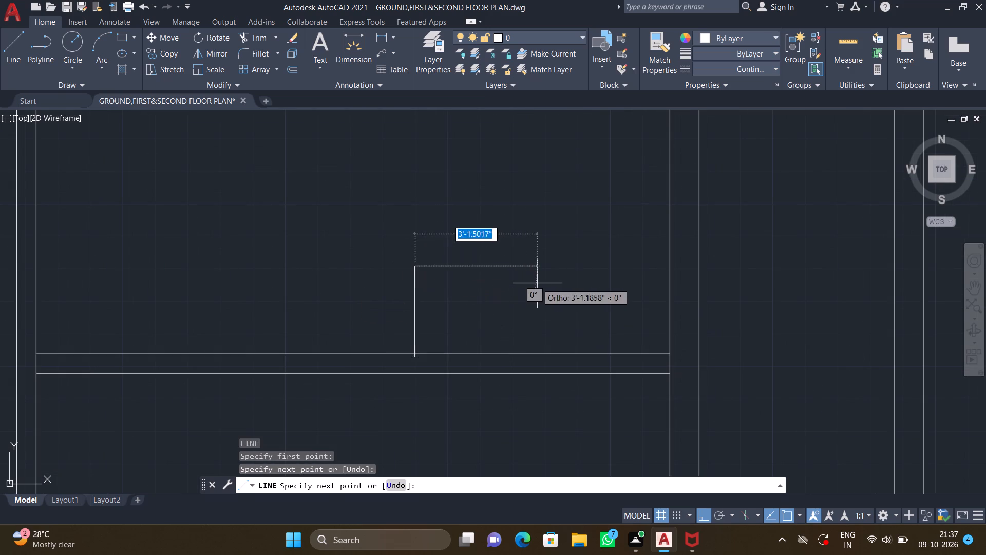
{"action": "middle_click_drag", "start_coordinate": [529, 283], "coordinate": [424, 266]}
{"action": "left_click", "coordinate": [562, 252]}
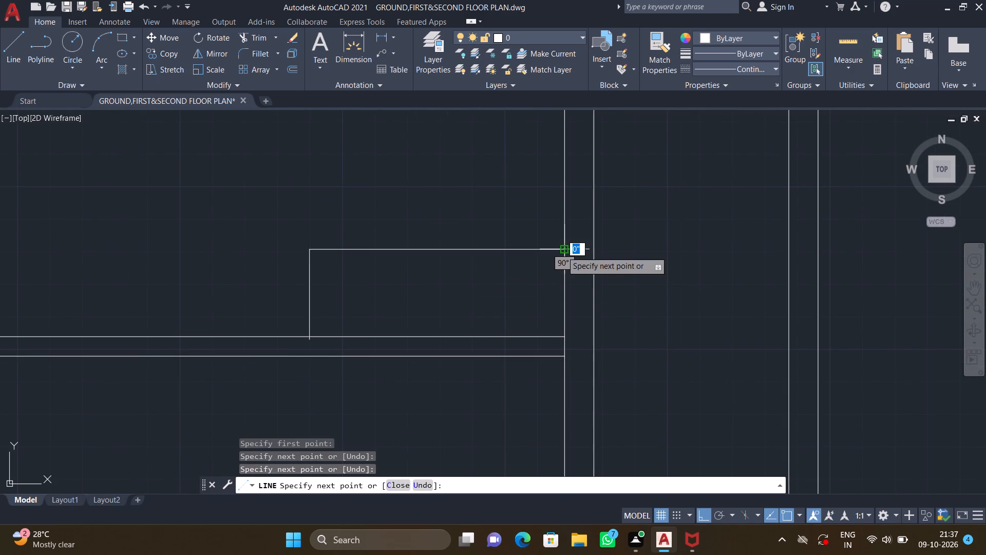
{"action": "key", "text": "Return"}
With Ortho off, draw a diagonal across the southeast corner box, from its northwest corner to the room's southeast corner.
{"action": "key", "text": "F8"}
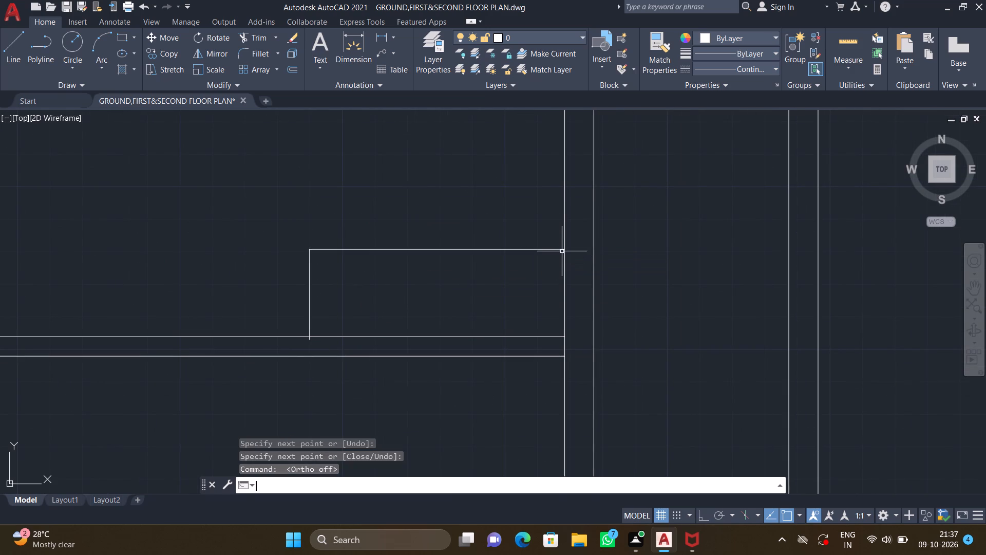
{"action": "key", "text": "l"}
{"action": "key", "text": "Return"}
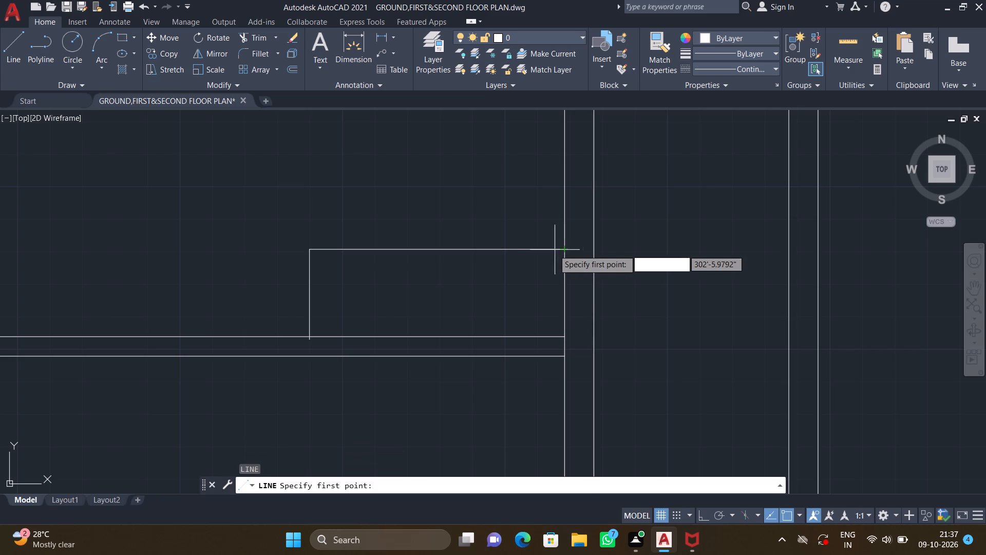
{"action": "left_click", "coordinate": [307, 250]}
{"action": "left_click", "coordinate": [565, 339]}
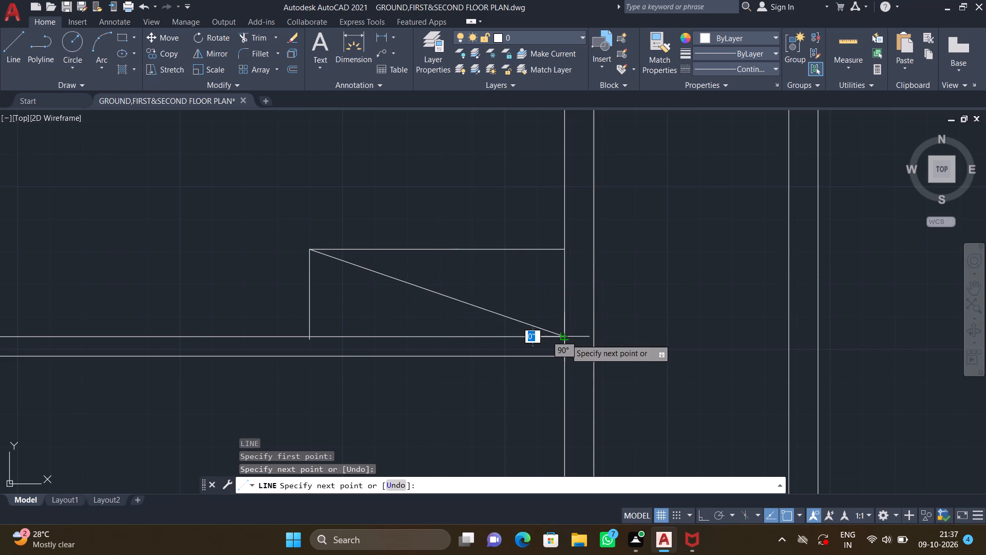
{"action": "key", "text": "Return"}
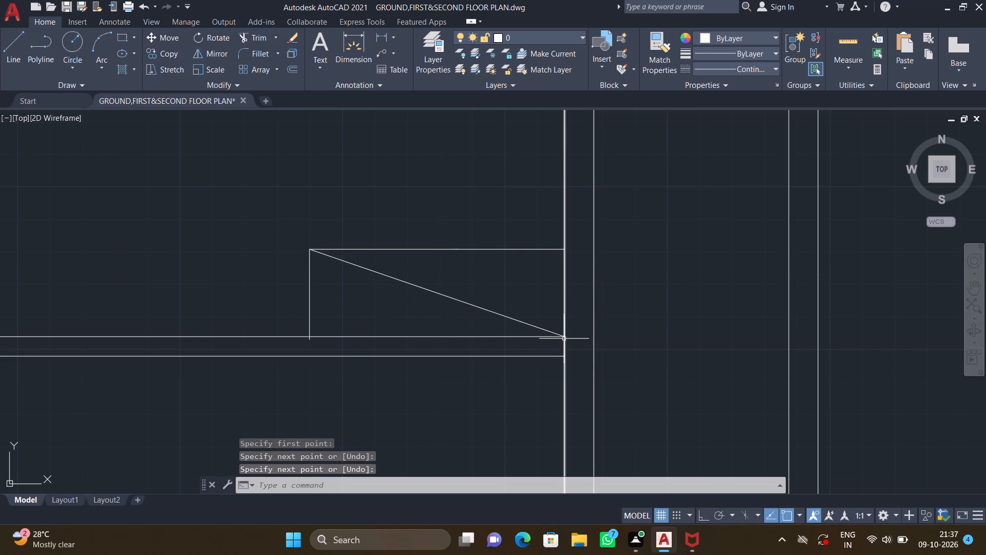
With Ortho on, draw a three-line box about 4'-5" wide and 1'-5" deep on the same room's south wall, west of the diagonal box.
{"action": "scroll", "coordinate": [541, 337], "scroll_direction": "down", "scroll_amount": 2}
{"action": "middle_click_drag", "start_coordinate": [469, 363], "coordinate": [521, 346]}
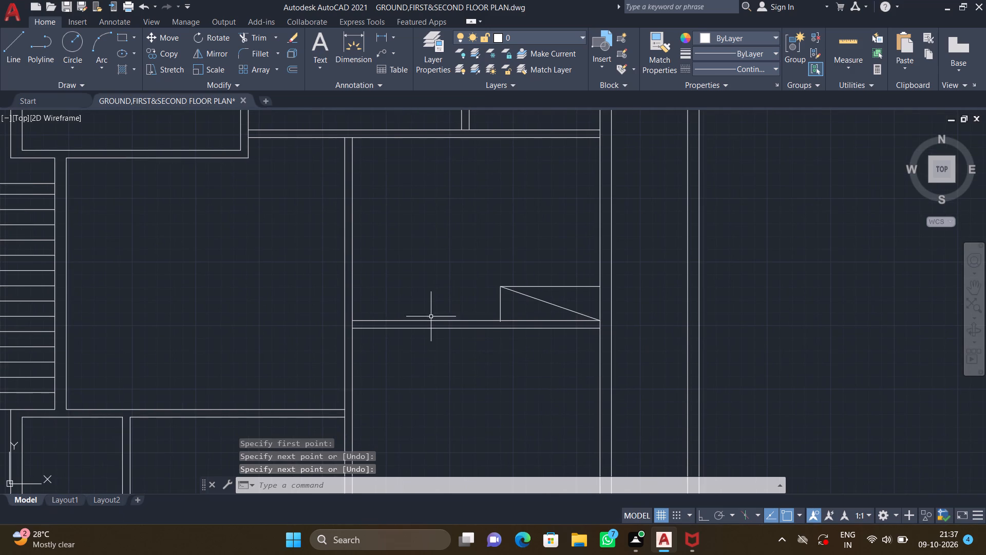
{"action": "key", "text": "l"}
{"action": "key", "text": "Return"}
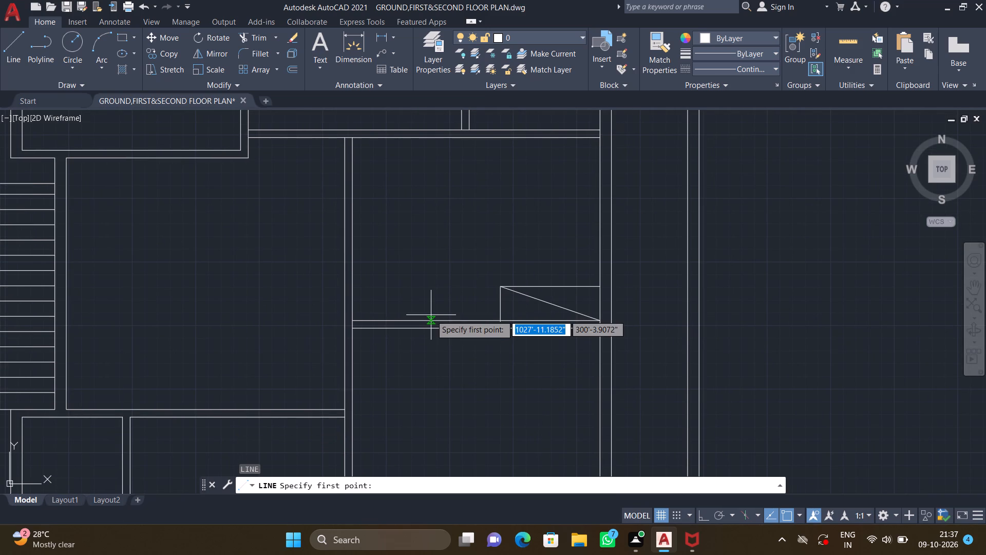
{"action": "scroll", "coordinate": [391, 326], "scroll_direction": "up", "scroll_amount": 2}
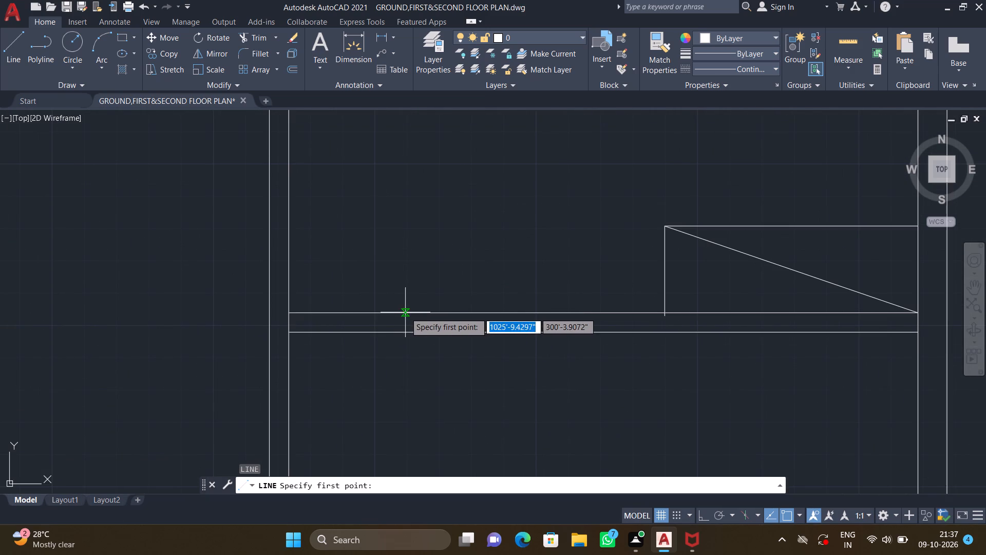
{"action": "left_click", "coordinate": [406, 312]}
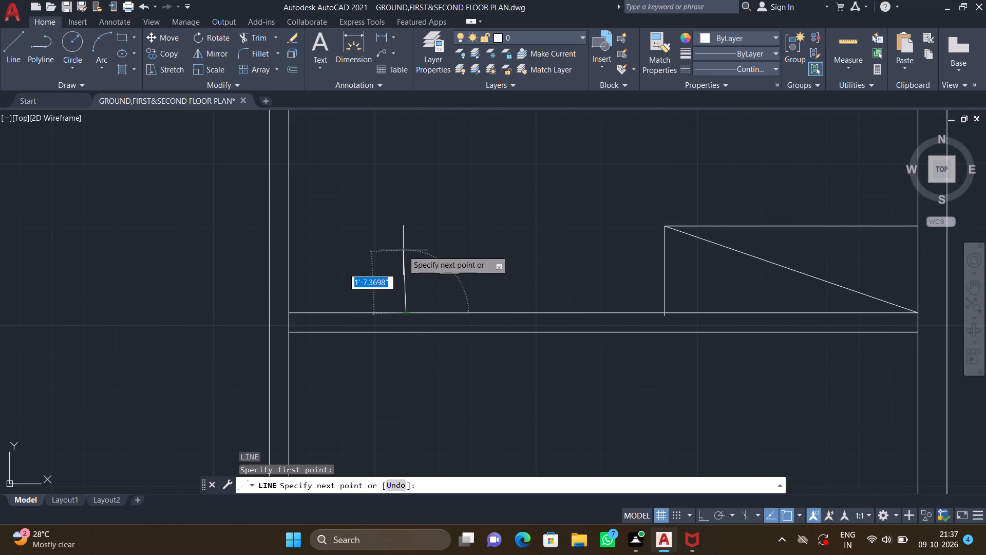
{"action": "key", "text": "F8"}
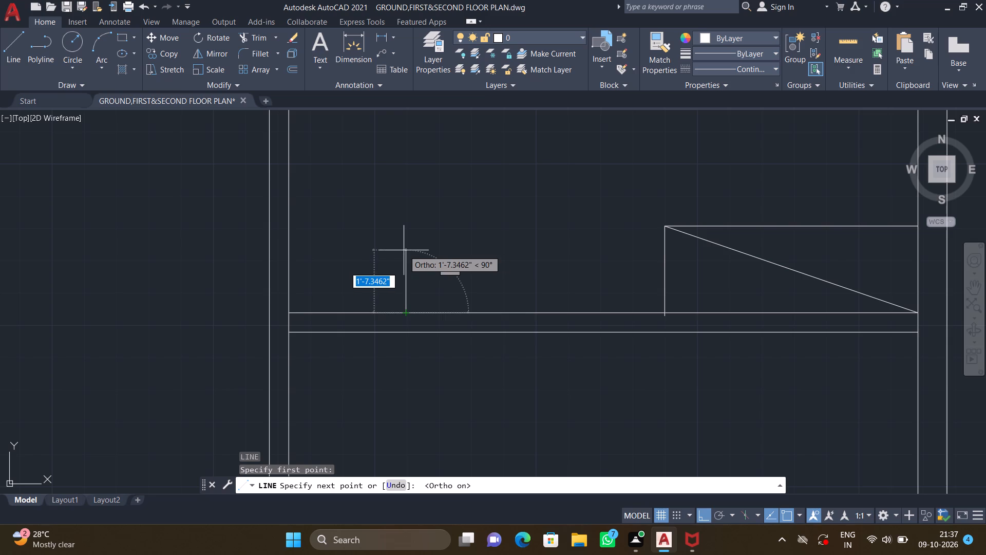
{"action": "left_click", "coordinate": [403, 258]}
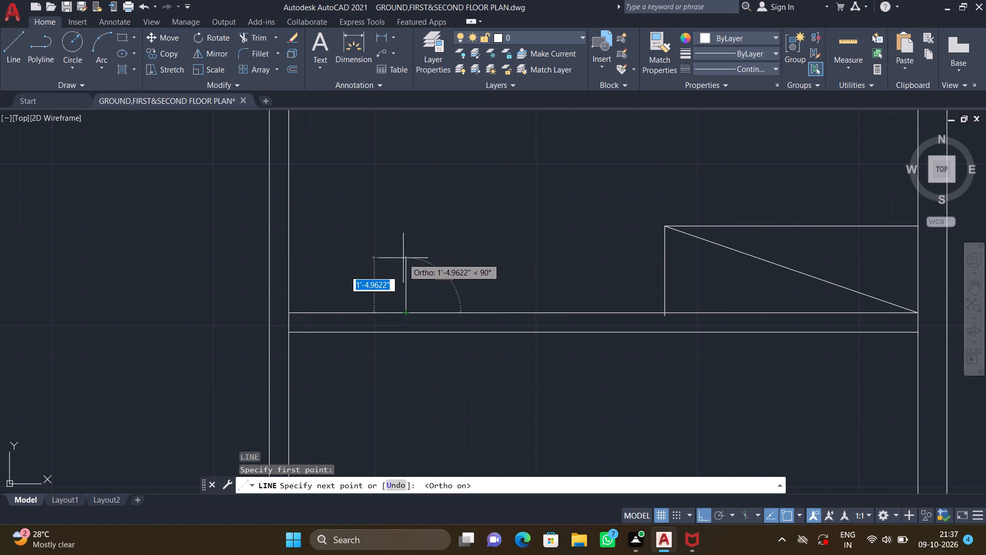
{"action": "scroll", "coordinate": [496, 260], "scroll_direction": "down", "scroll_amount": 1}
{"action": "middle_click_drag", "start_coordinate": [538, 267], "coordinate": [506, 271]}
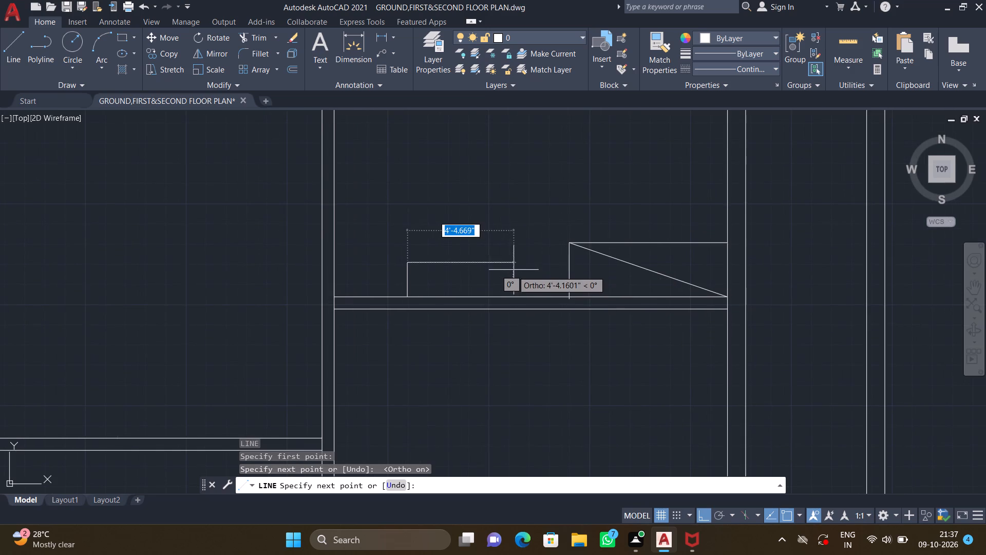
{"action": "scroll", "coordinate": [516, 269], "scroll_direction": "up", "scroll_amount": 1}
{"action": "left_click", "coordinate": [513, 265]}
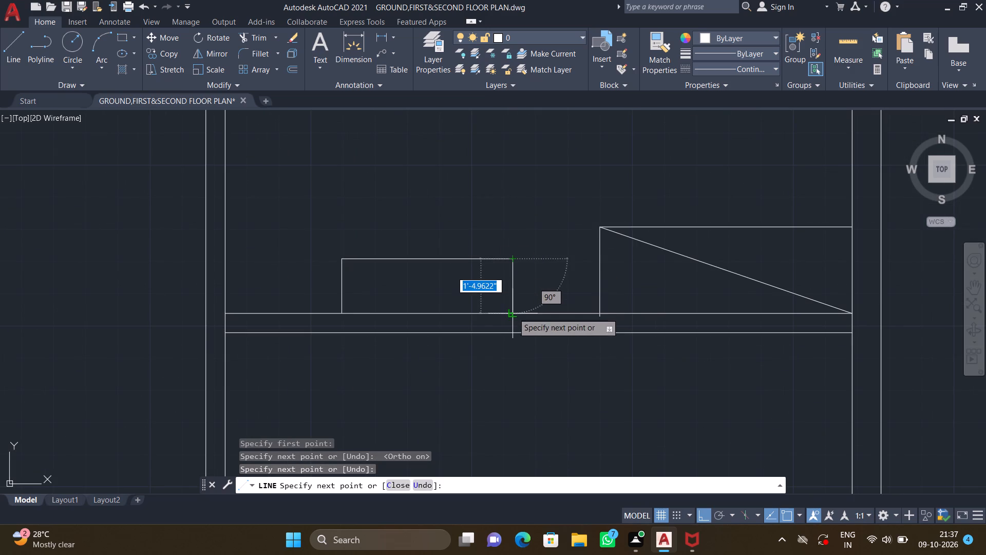
{"action": "left_click", "coordinate": [513, 313]}
{"action": "key", "text": "Return"}
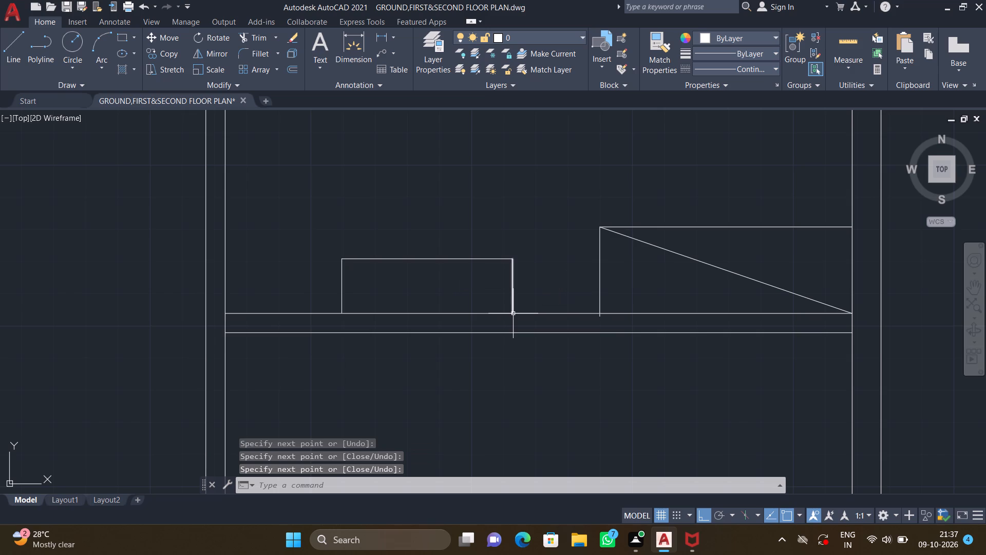
In the room directly south, draw a two-line outline running east from the west wall, stopping short of the east wall and turning down to the south wall.
{"action": "scroll", "coordinate": [511, 308], "scroll_direction": "down", "scroll_amount": 2}
{"action": "middle_click_drag", "start_coordinate": [476, 321], "coordinate": [470, 309]}
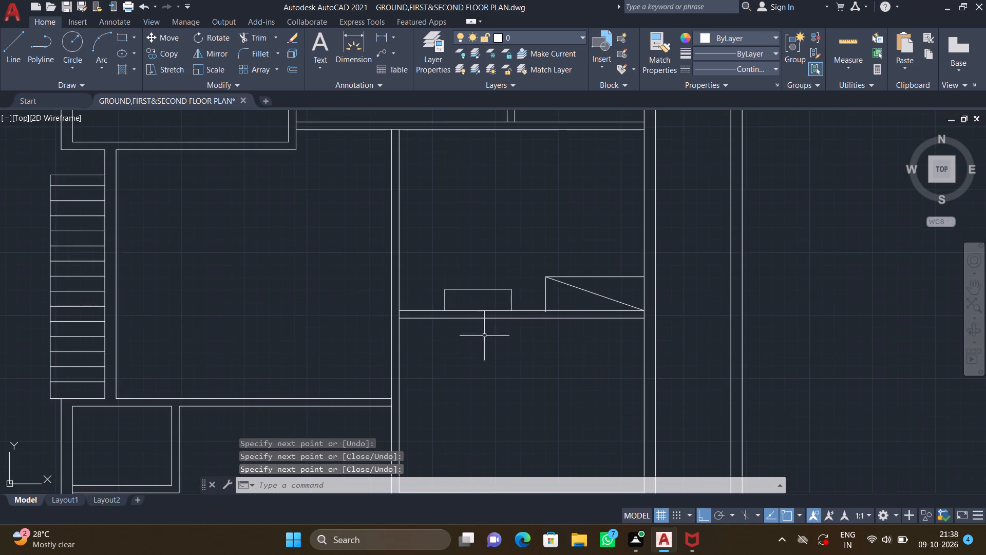
{"action": "middle_click_drag", "start_coordinate": [470, 309], "coordinate": [434, 250]}
{"action": "scroll", "coordinate": [435, 252], "scroll_direction": "down", "scroll_amount": 2}
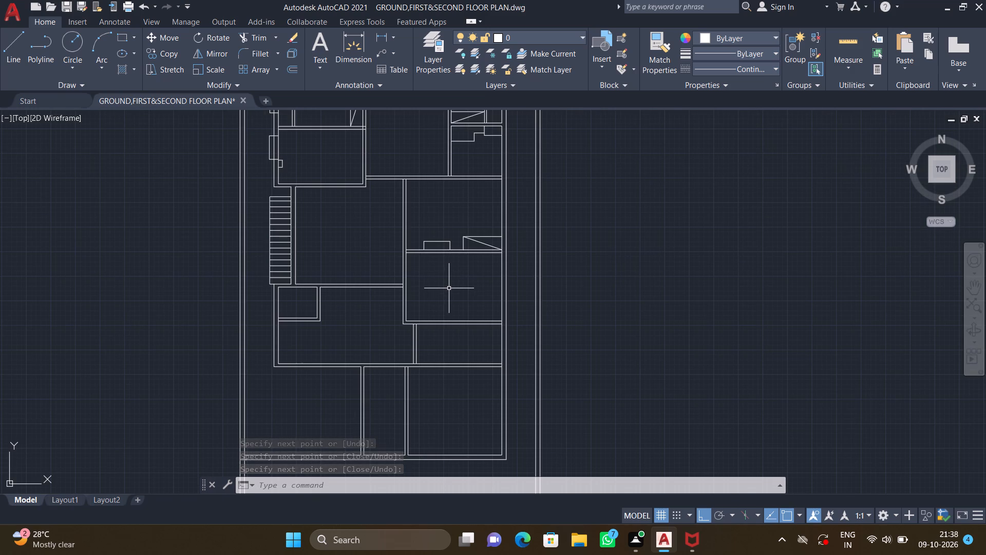
{"action": "scroll", "coordinate": [449, 288], "scroll_direction": "up", "scroll_amount": 1}
{"action": "key", "text": "l"}
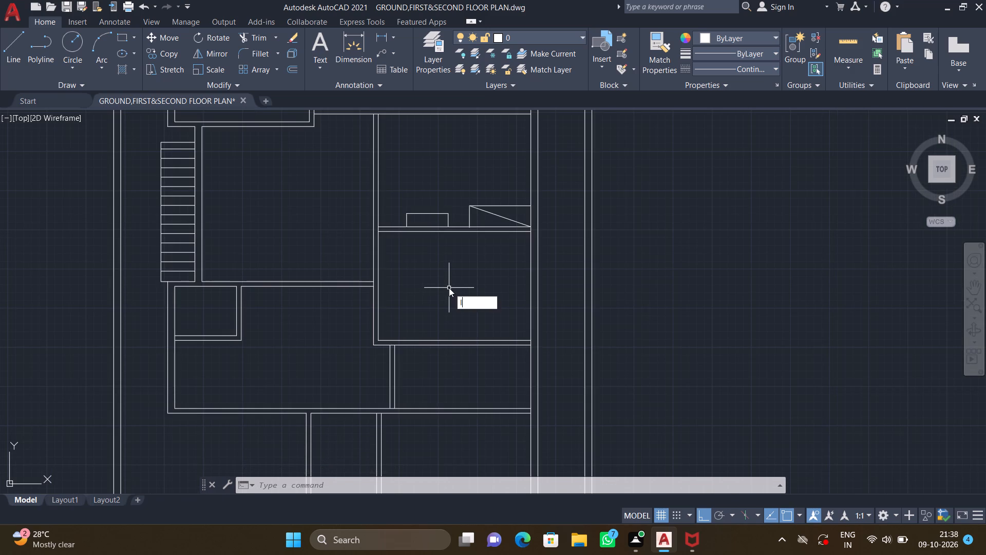
{"action": "key", "text": "Return"}
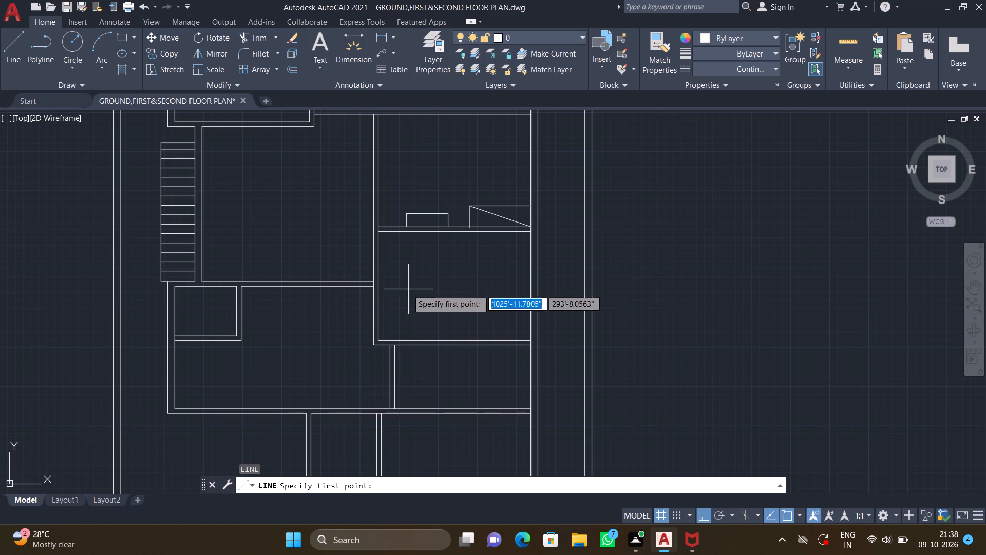
{"action": "scroll", "coordinate": [383, 247], "scroll_direction": "up", "scroll_amount": 2}
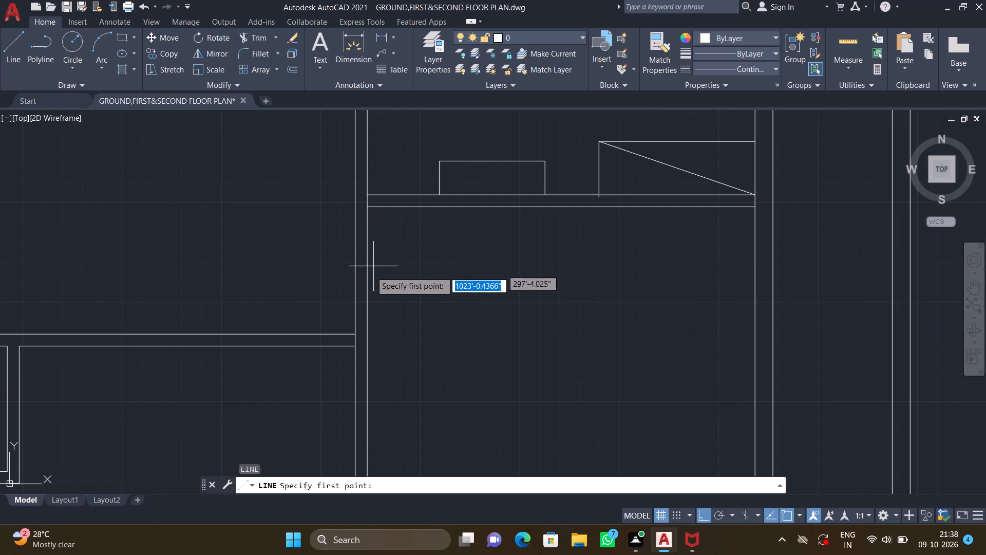
{"action": "left_click", "coordinate": [368, 268]}
{"action": "scroll", "coordinate": [489, 274], "scroll_direction": "down", "scroll_amount": 1}
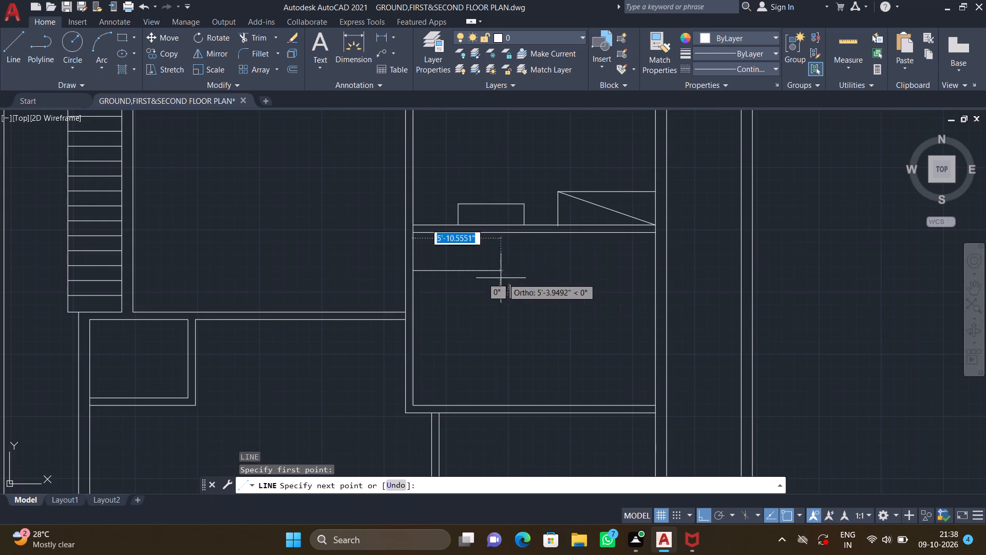
{"action": "middle_click_drag", "start_coordinate": [559, 287], "coordinate": [508, 272]}
{"action": "scroll", "coordinate": [578, 281], "scroll_direction": "up", "scroll_amount": 1}
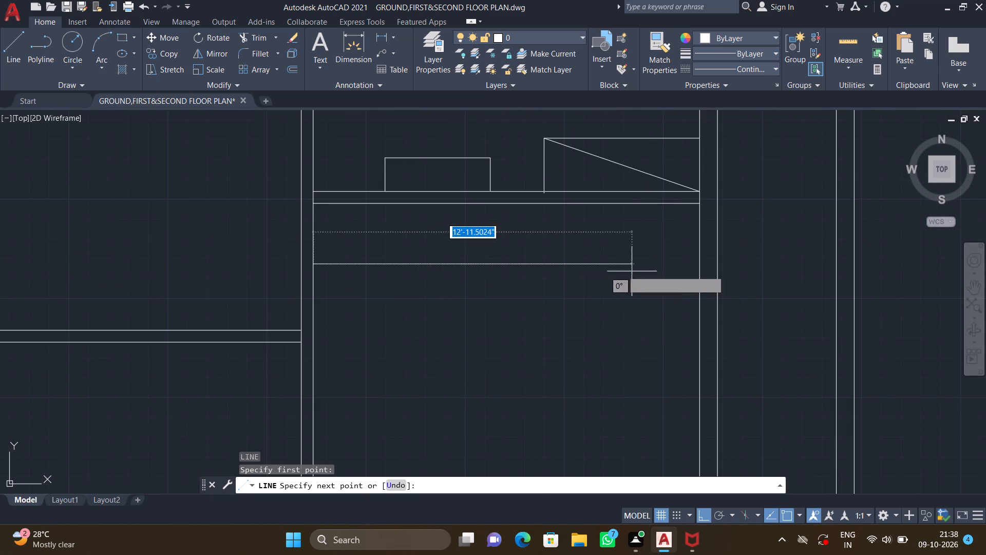
{"action": "middle_click_drag", "start_coordinate": [641, 270], "coordinate": [520, 234]}
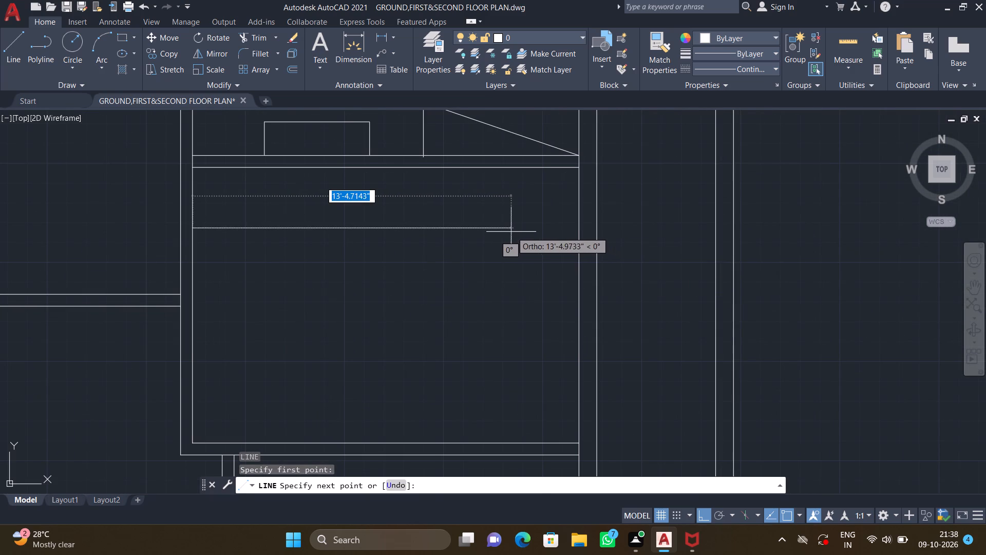
{"action": "left_click", "coordinate": [523, 232]}
{"action": "scroll", "coordinate": [517, 289], "scroll_direction": "down", "scroll_amount": 1}
{"action": "middle_click_drag", "start_coordinate": [504, 308], "coordinate": [498, 288]}
{"action": "scroll", "coordinate": [500, 298], "scroll_direction": "down", "scroll_amount": 1}
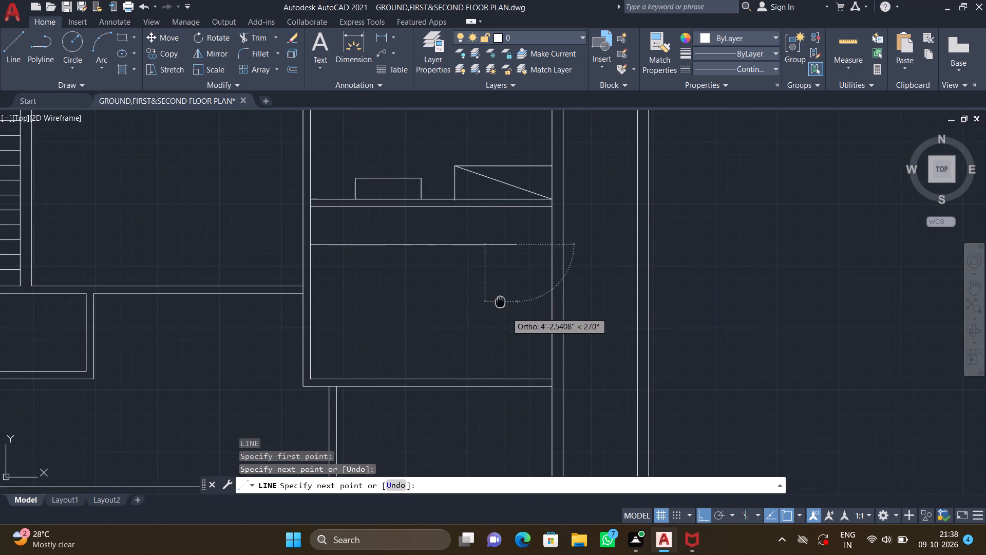
{"action": "middle_click_drag", "start_coordinate": [498, 288], "coordinate": [498, 287]}
{"action": "scroll", "coordinate": [507, 322], "scroll_direction": "up", "scroll_amount": 2}
{"action": "left_click", "coordinate": [506, 360]}
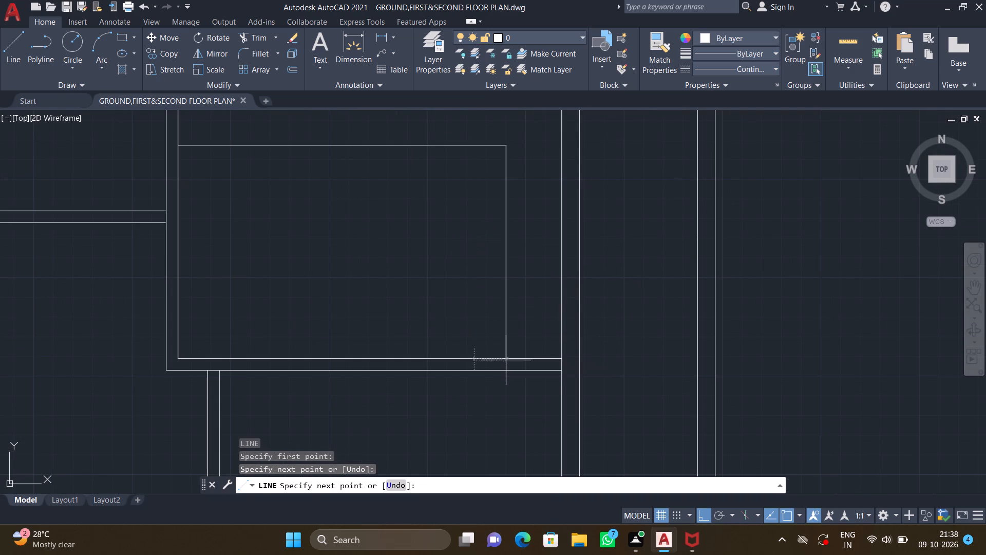
{"action": "key", "text": "Return"}
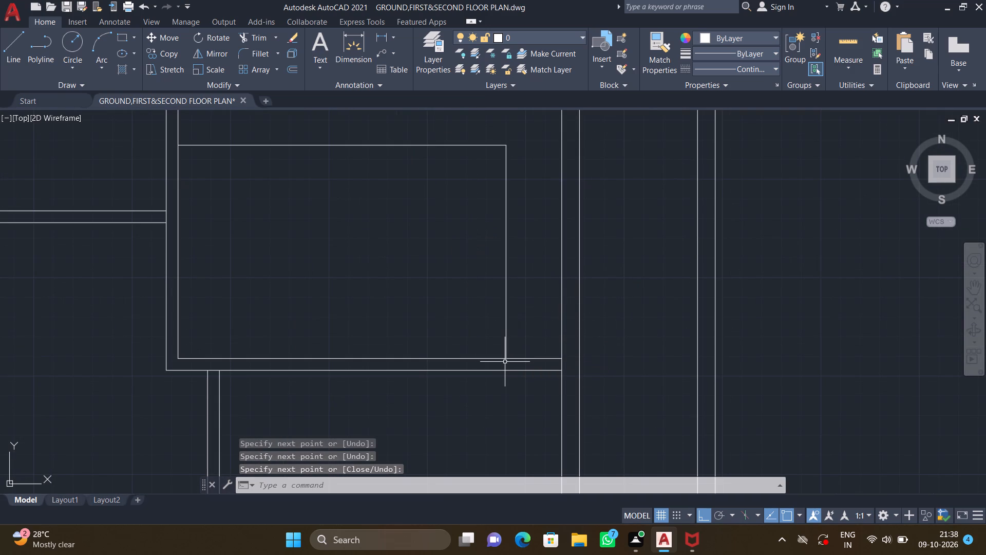
Examine the whole new floor plan beside the existing furnished plan.
{"action": "scroll", "coordinate": [419, 367], "scroll_direction": "down", "scroll_amount": 3}
{"action": "middle_click_drag", "start_coordinate": [400, 357], "coordinate": [447, 313]}
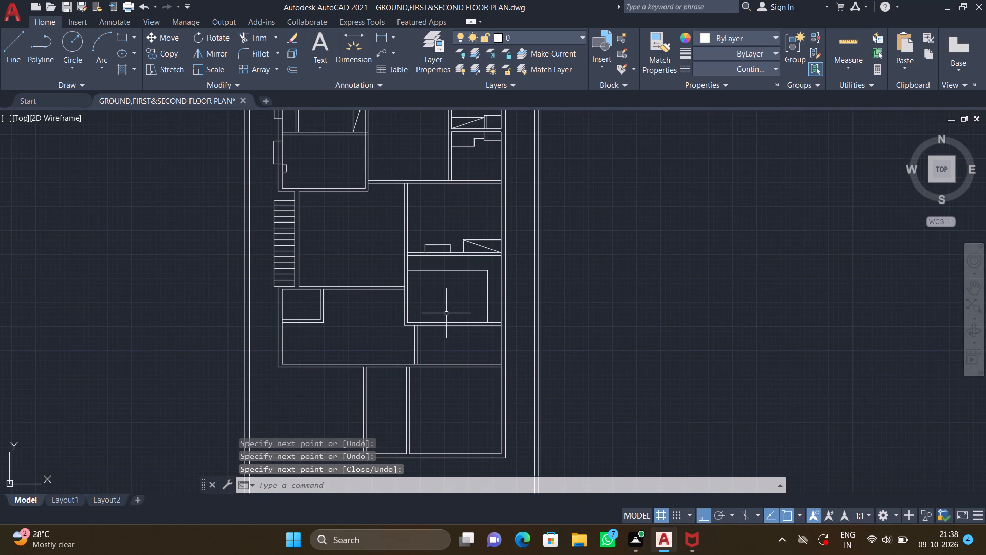
{"action": "scroll", "coordinate": [443, 312], "scroll_direction": "down", "scroll_amount": 1}
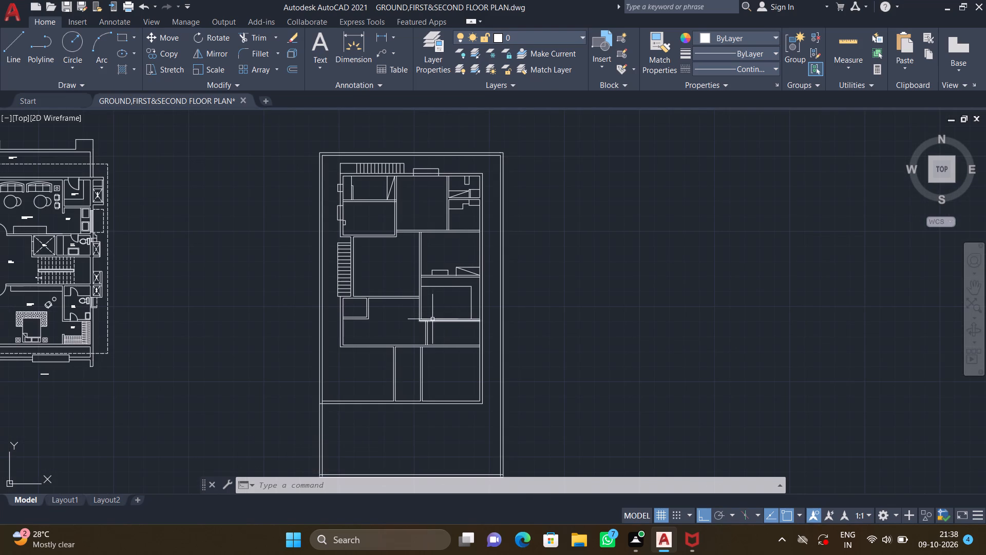
{"action": "scroll", "coordinate": [374, 324], "scroll_direction": "down", "scroll_amount": 1}
{"action": "middle_click_drag", "start_coordinate": [374, 321], "coordinate": [466, 296]}
{"action": "scroll", "coordinate": [463, 297], "scroll_direction": "down", "scroll_amount": 1}
{"action": "scroll", "coordinate": [460, 303], "scroll_direction": "up", "scroll_amount": 2}
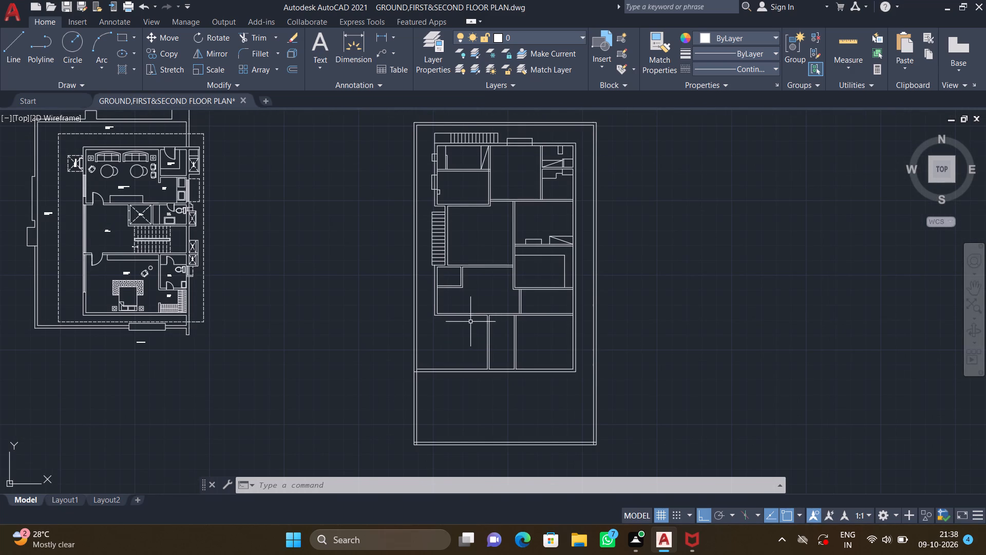
{"action": "middle_click_drag", "start_coordinate": [468, 321], "coordinate": [453, 303]}
{"action": "middle_click_drag", "start_coordinate": [473, 324], "coordinate": [457, 304]}
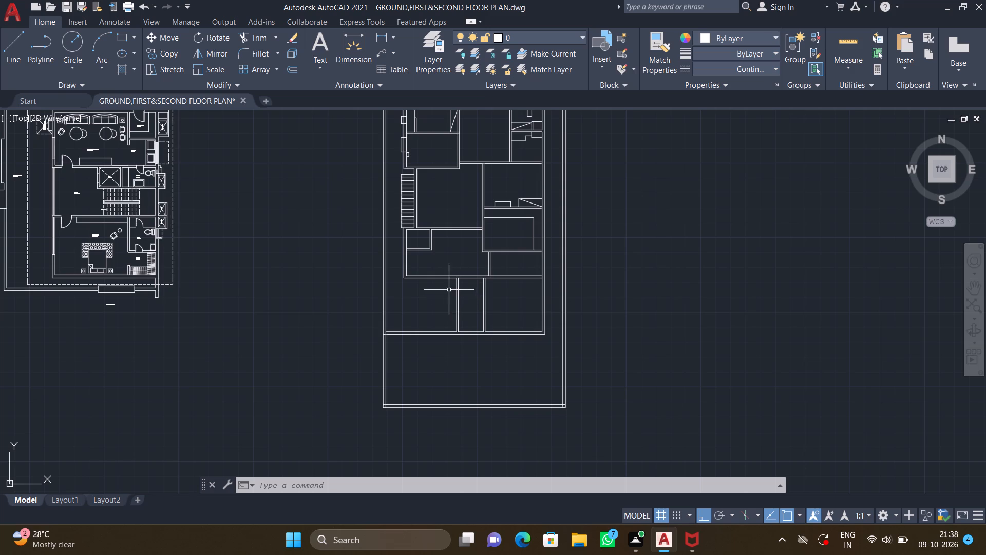
{"action": "middle_click_drag", "start_coordinate": [462, 262], "coordinate": [461, 287]}
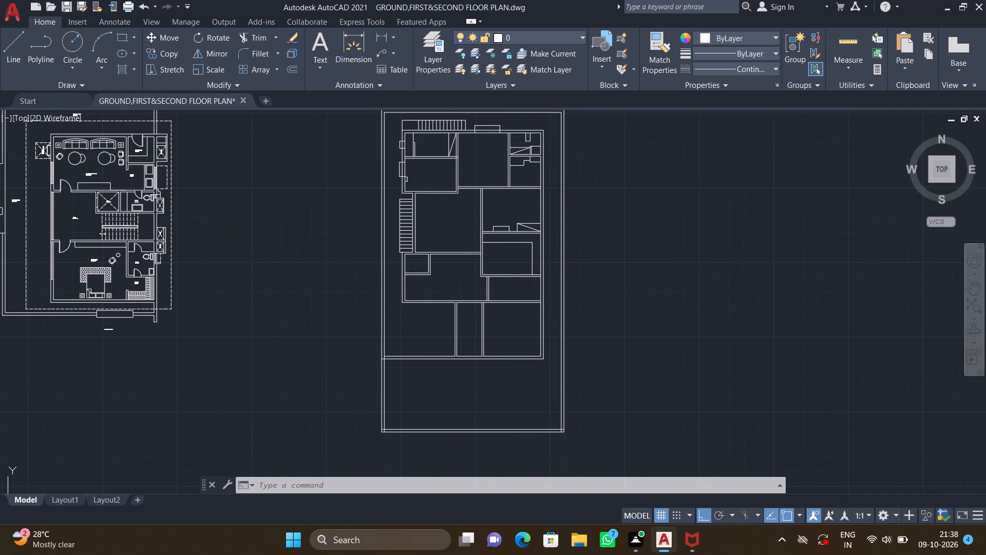
{"action": "middle_click_drag", "start_coordinate": [541, 235], "coordinate": [516, 270]}
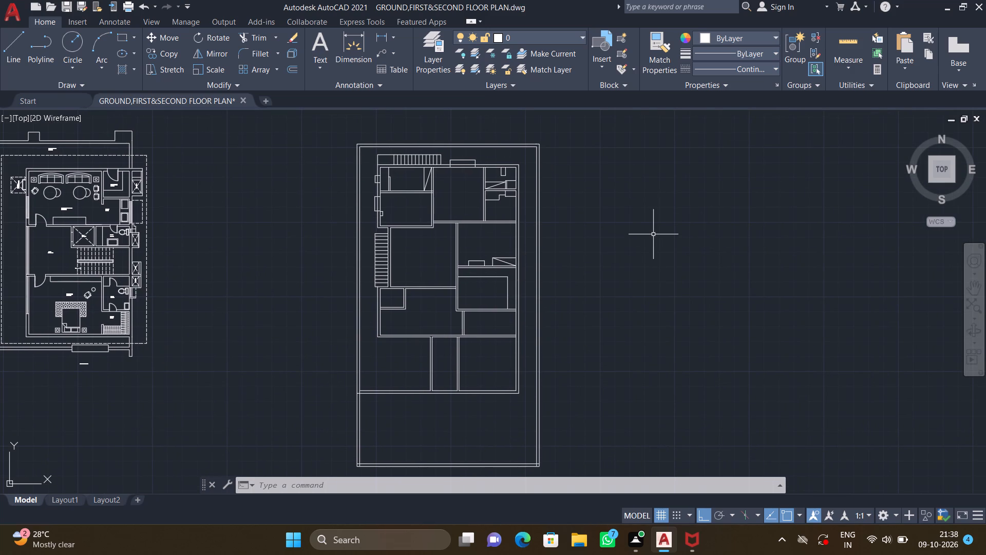
Insert the Door - Imperial block from the architectural tool palette into the empty area east of the new plan.
{"action": "key", "text": "t"}
{"action": "key", "text": "p"}
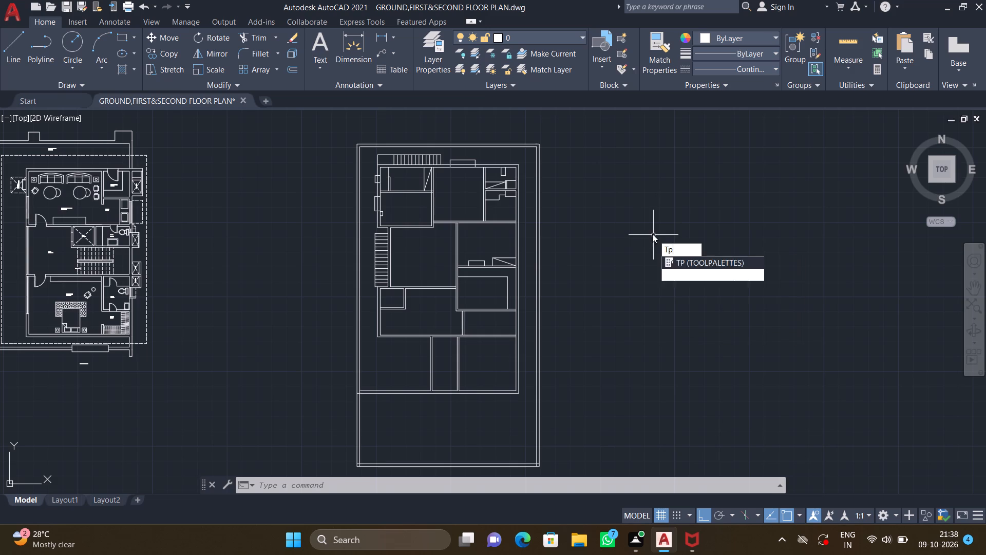
{"action": "key", "text": "Return"}
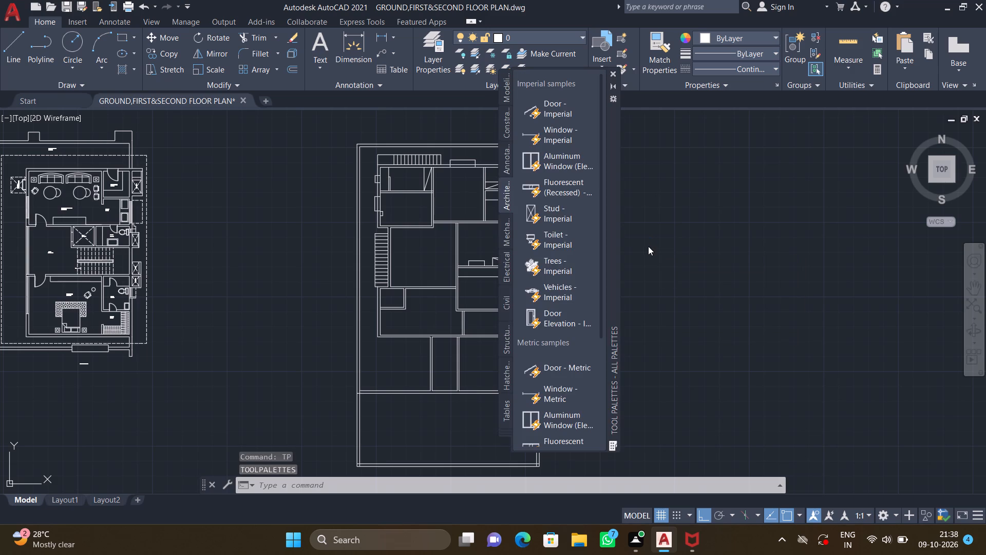
{"action": "left_click", "coordinate": [548, 106]}
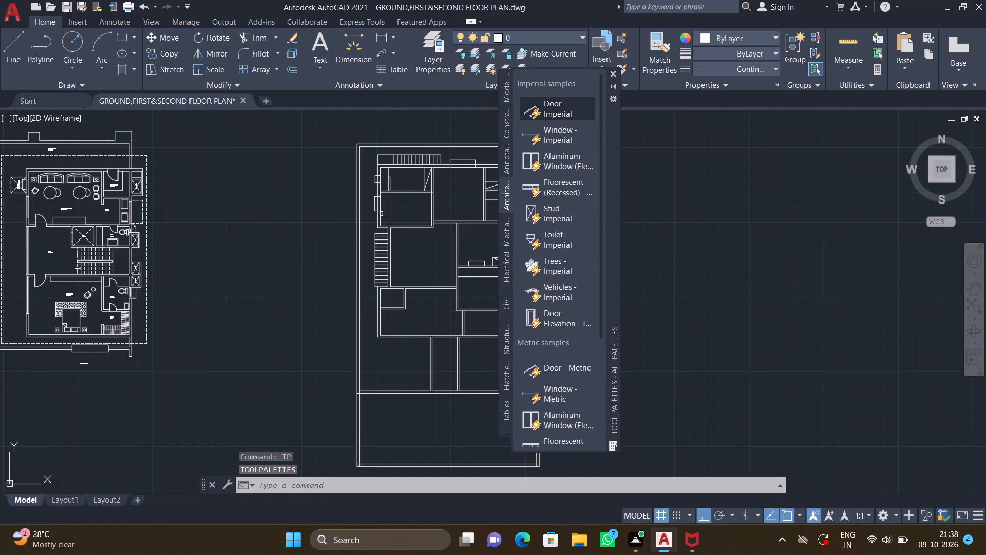
{"action": "left_click", "coordinate": [704, 197]}
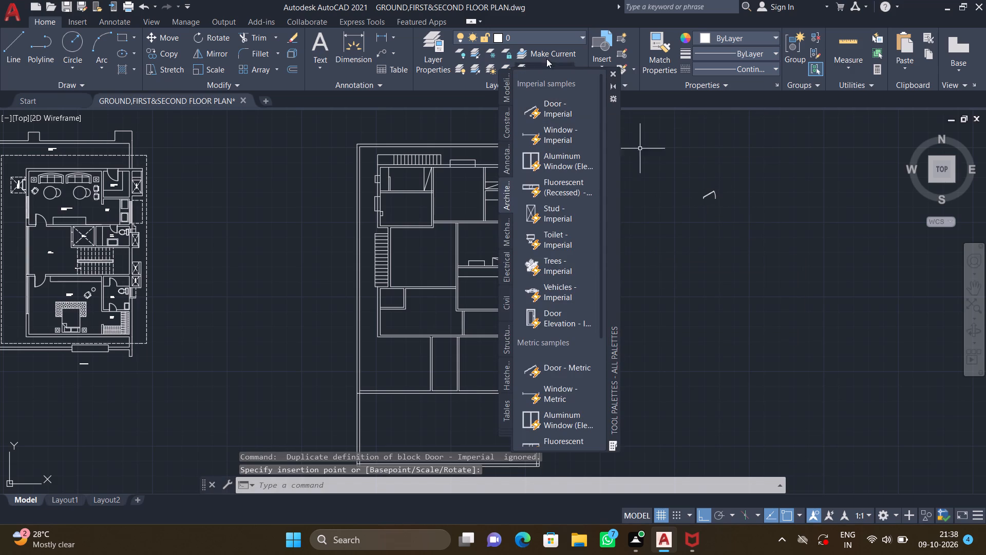
Set the inserted door block east of the new plan to Open 90º.
{"action": "left_click", "coordinate": [612, 73]}
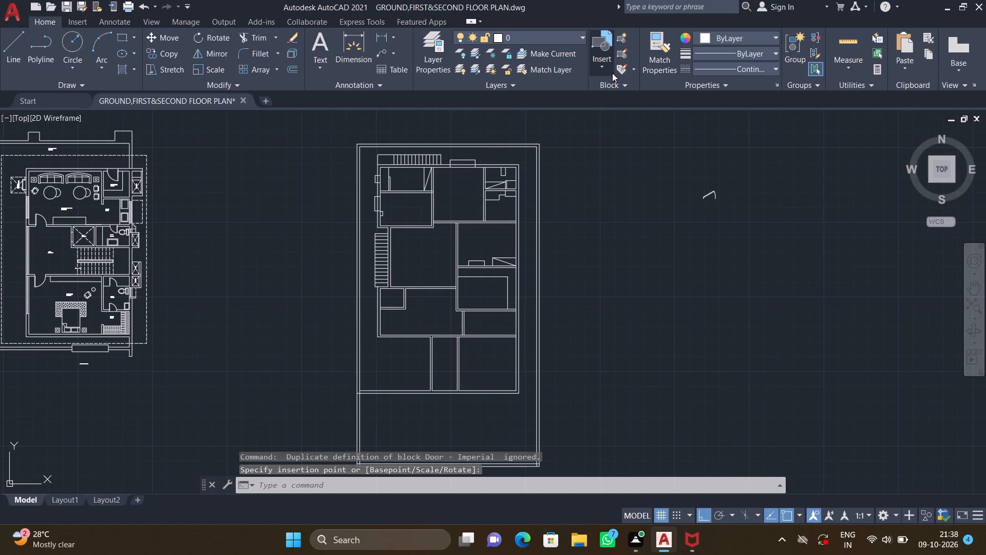
{"action": "middle_click_drag", "start_coordinate": [592, 269], "coordinate": [509, 246]}
{"action": "scroll", "coordinate": [630, 166], "scroll_direction": "up", "scroll_amount": 1}
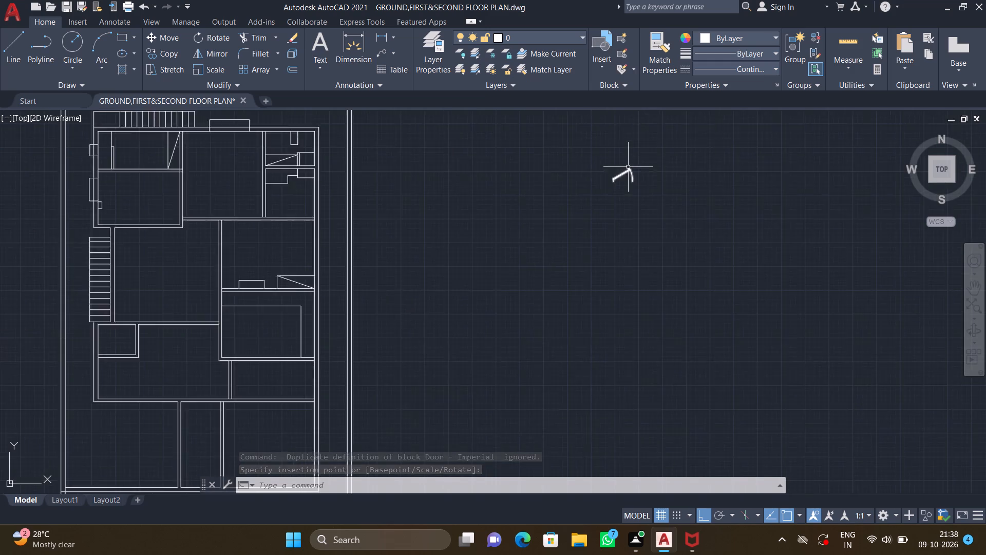
{"action": "scroll", "coordinate": [628, 167], "scroll_direction": "up", "scroll_amount": 1}
{"action": "left_click", "coordinate": [624, 174]}
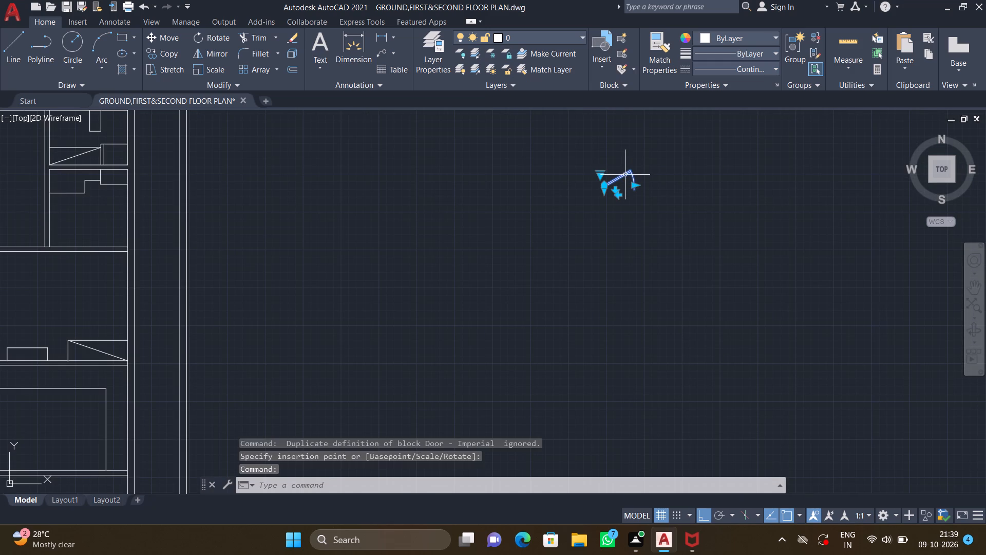
{"action": "left_click", "coordinate": [601, 173]}
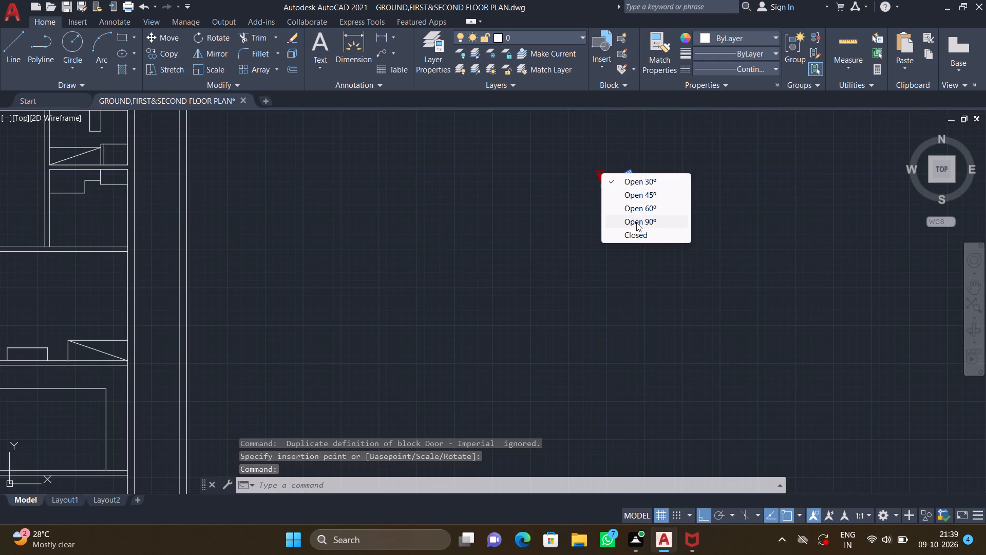
{"action": "left_click", "coordinate": [636, 223]}
{"action": "key", "text": "Escape"}
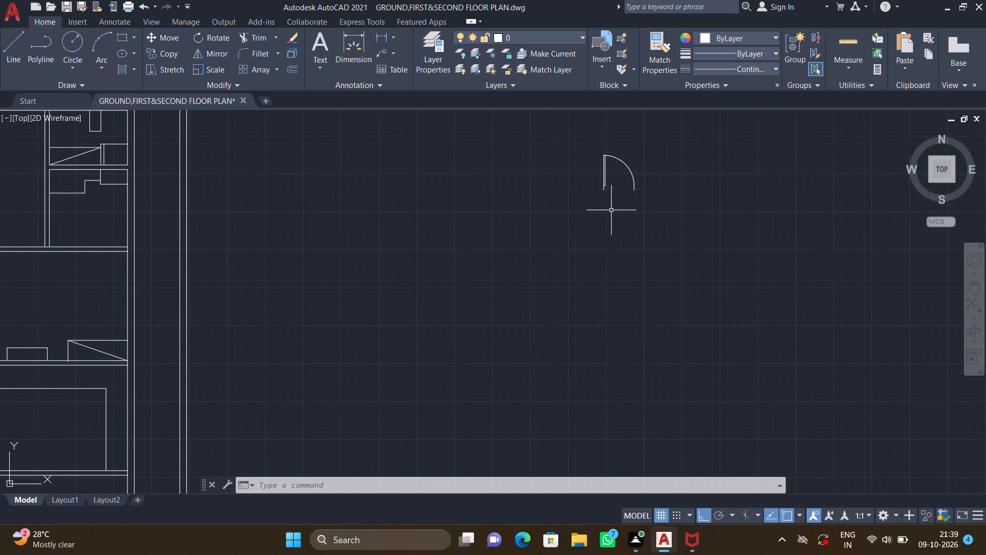
Scale the door block by reference from its hinge-side endpoint, using its opening width as reference length and 2'6" as new length.
{"action": "middle_click_drag", "start_coordinate": [610, 211], "coordinate": [582, 291]}
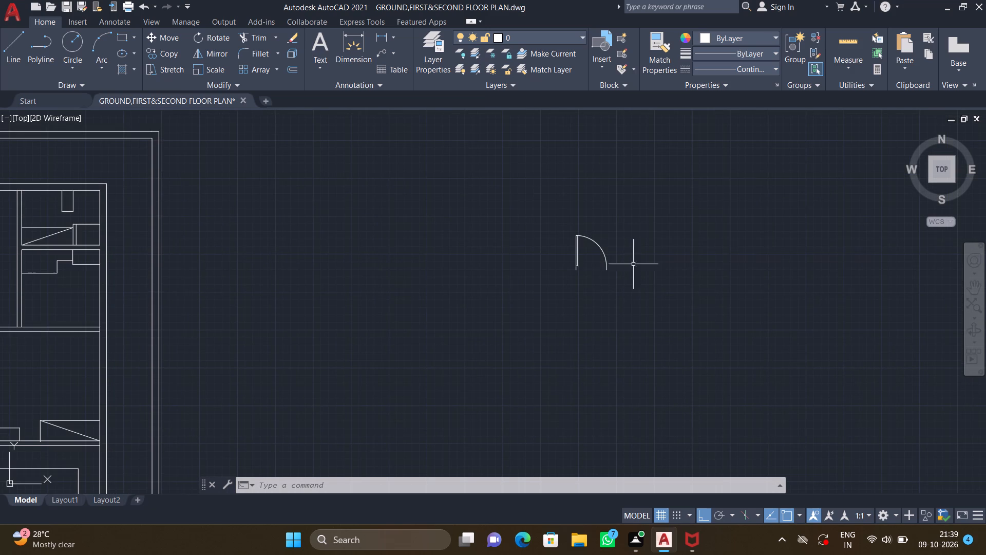
{"action": "type", "text": "sc"}
{"action": "key", "text": "Return"}
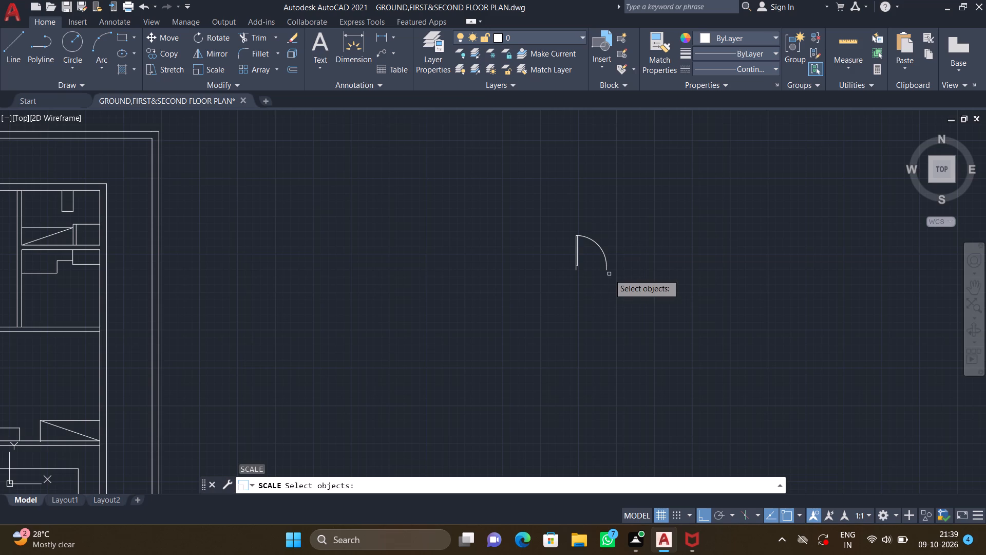
{"action": "left_click", "coordinate": [574, 253]}
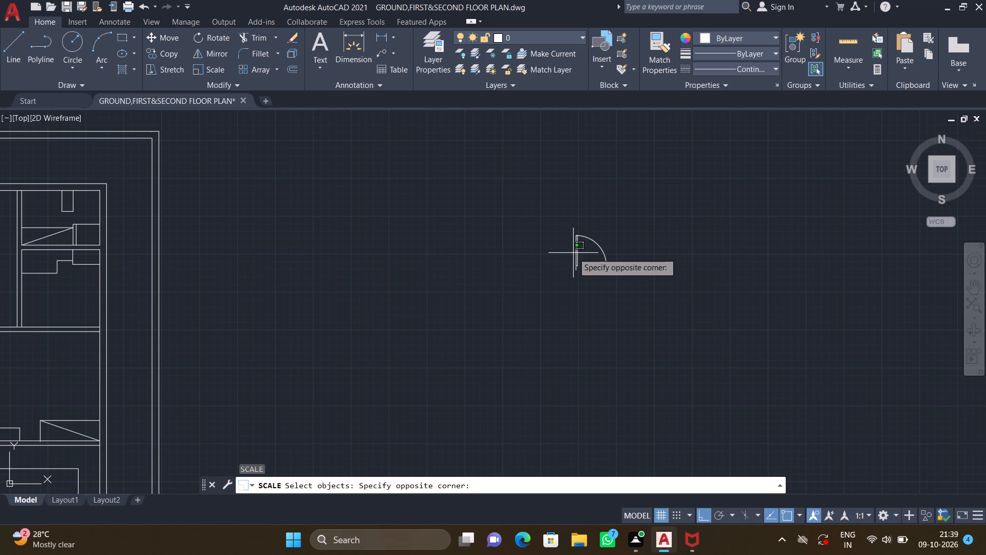
{"action": "left_click", "coordinate": [577, 257]}
{"action": "left_click", "coordinate": [577, 257]}
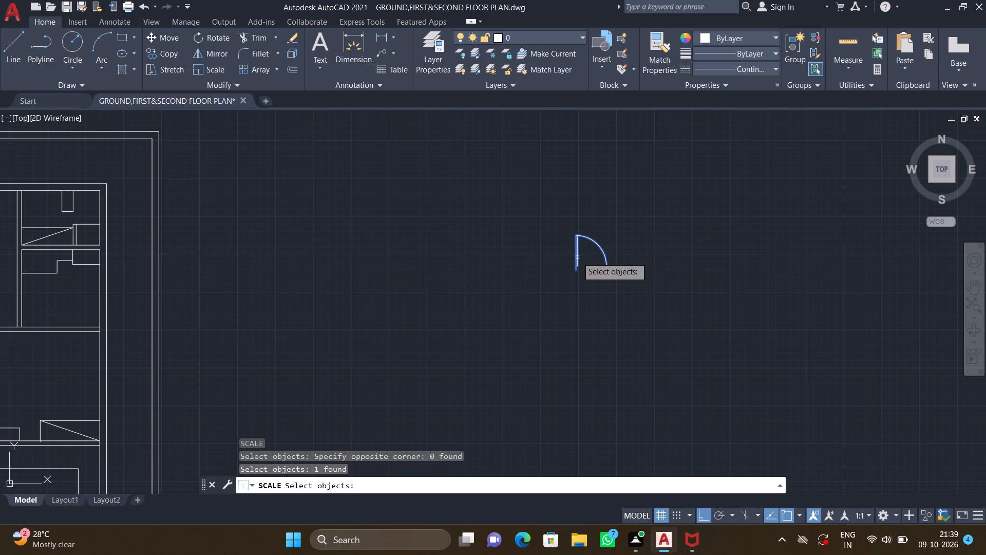
{"action": "key", "text": "Return"}
{"action": "scroll", "coordinate": [578, 261], "scroll_direction": "up", "scroll_amount": 2}
{"action": "left_click", "coordinate": [567, 280]}
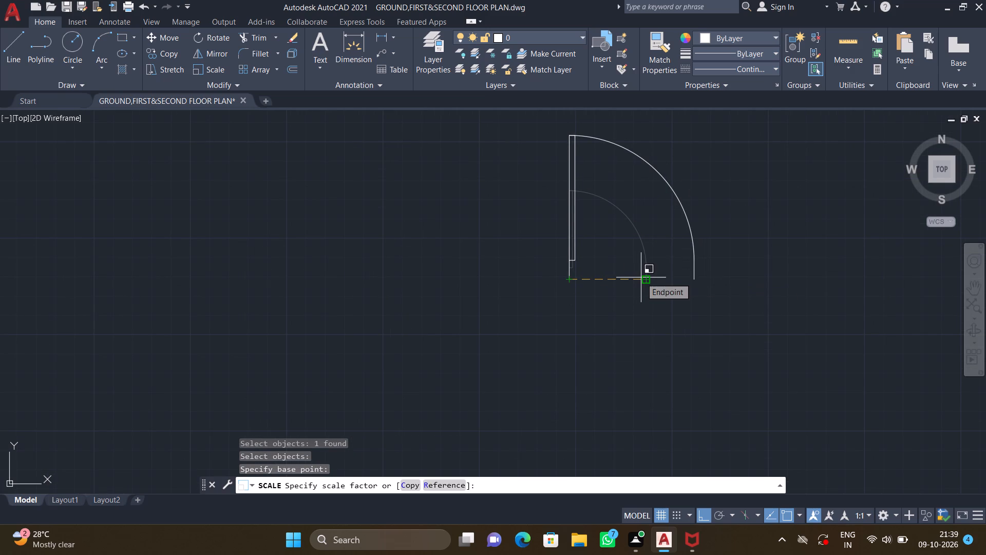
{"action": "key", "text": "r"}
{"action": "key", "text": "Return"}
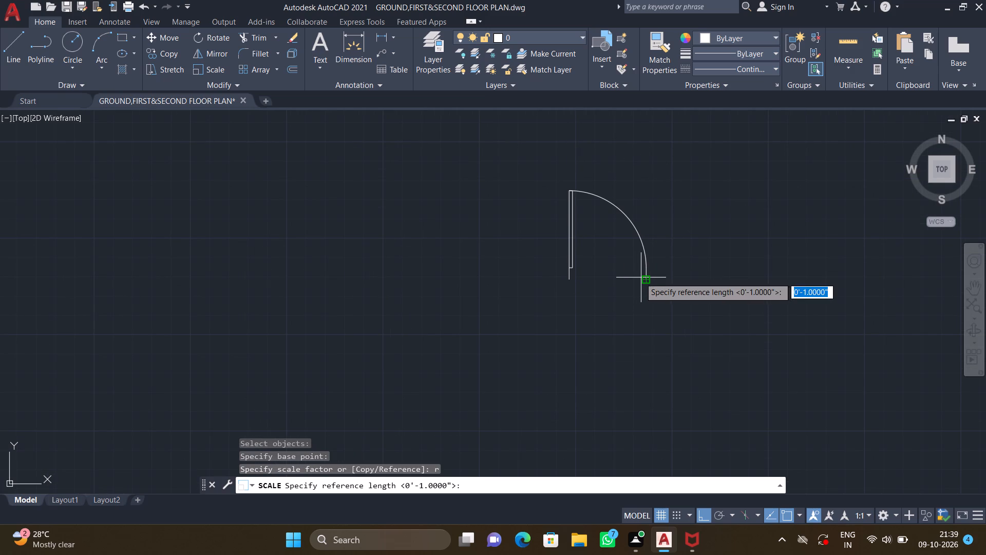
{"action": "scroll", "coordinate": [565, 285], "scroll_direction": "up", "scroll_amount": 1}
{"action": "left_click", "coordinate": [566, 275]}
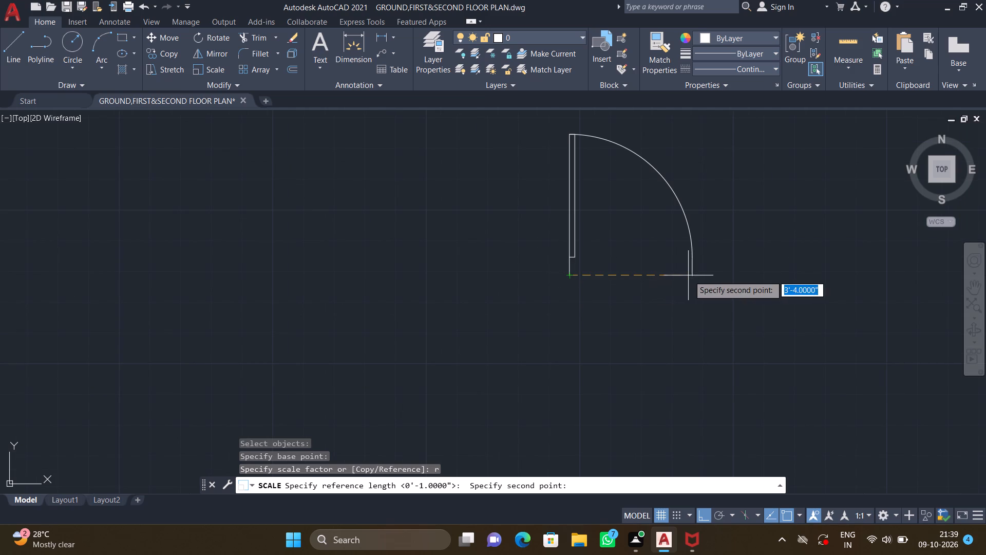
{"action": "left_click", "coordinate": [693, 275]}
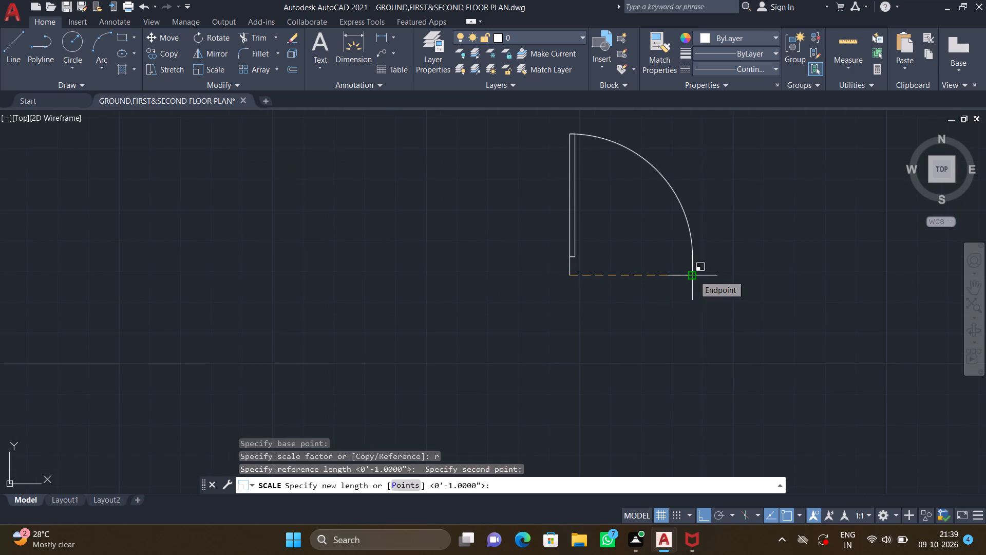
{"action": "type", "text": "2'"}
{"action": "type", "text": "6\""}
{"action": "key", "text": "Return"}
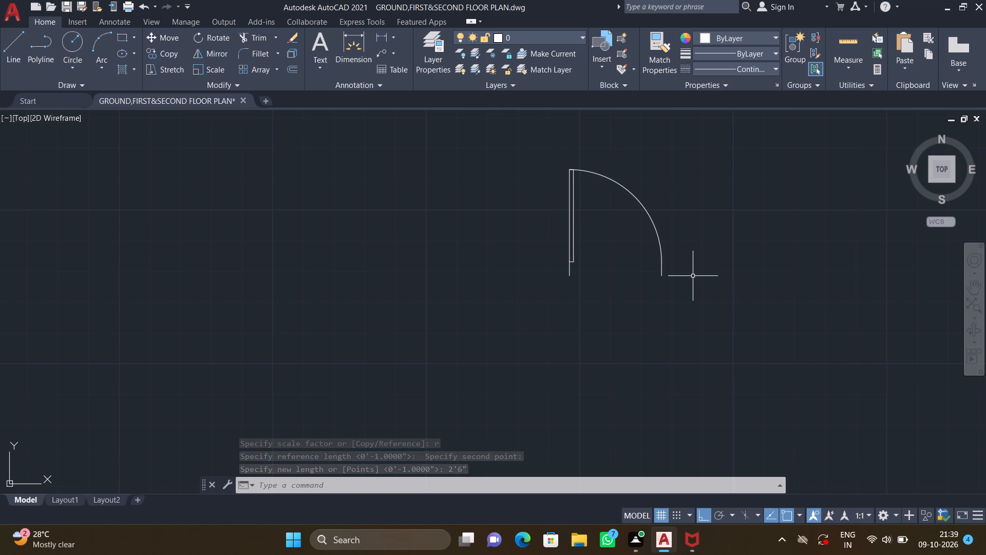
Mirror the door block southward across a horizontal line through its hinge-side endpoint, keeping the original.
{"action": "type", "text": "mi"}
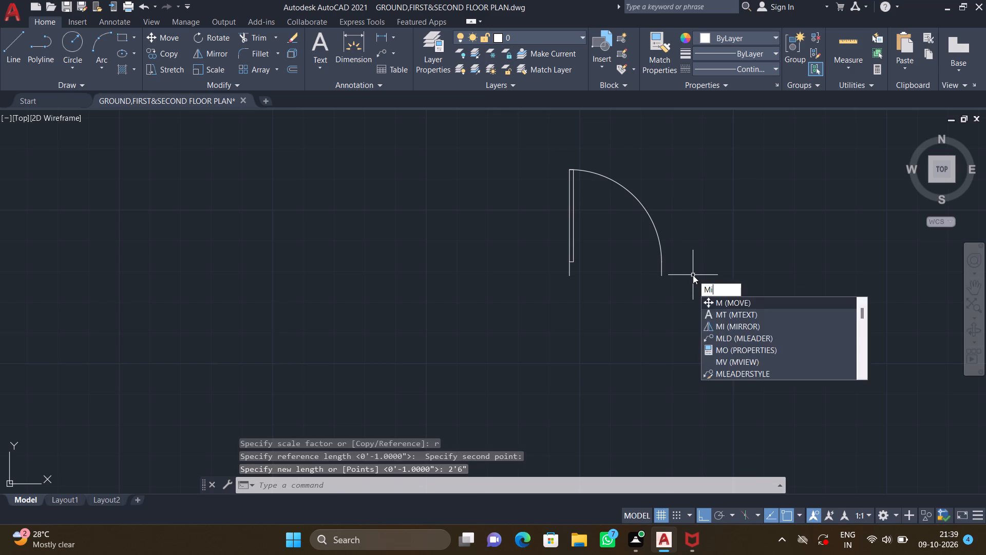
{"action": "key", "text": "Return"}
{"action": "left_click", "coordinate": [572, 247]}
{"action": "key", "text": "Return"}
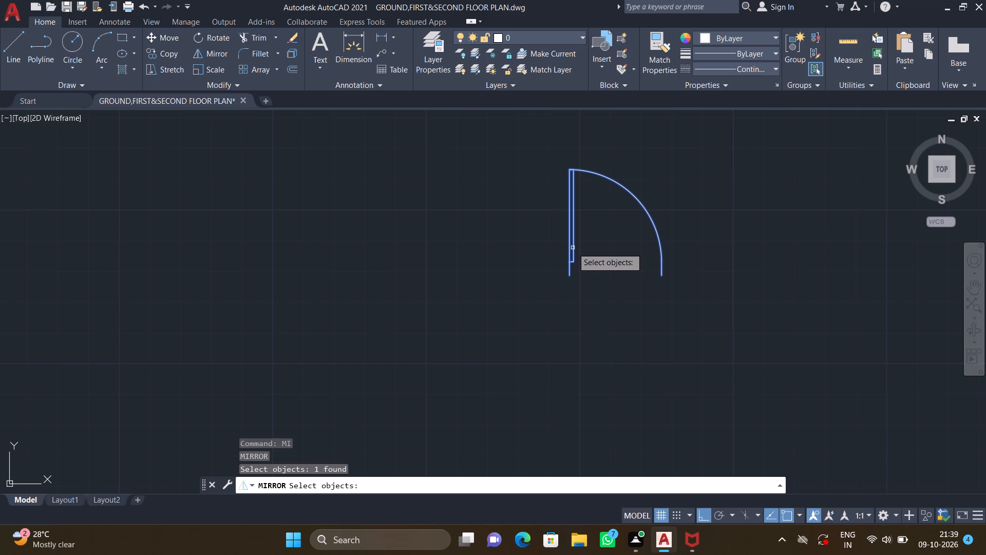
{"action": "left_click", "coordinate": [567, 276]}
{"action": "left_click", "coordinate": [505, 256]}
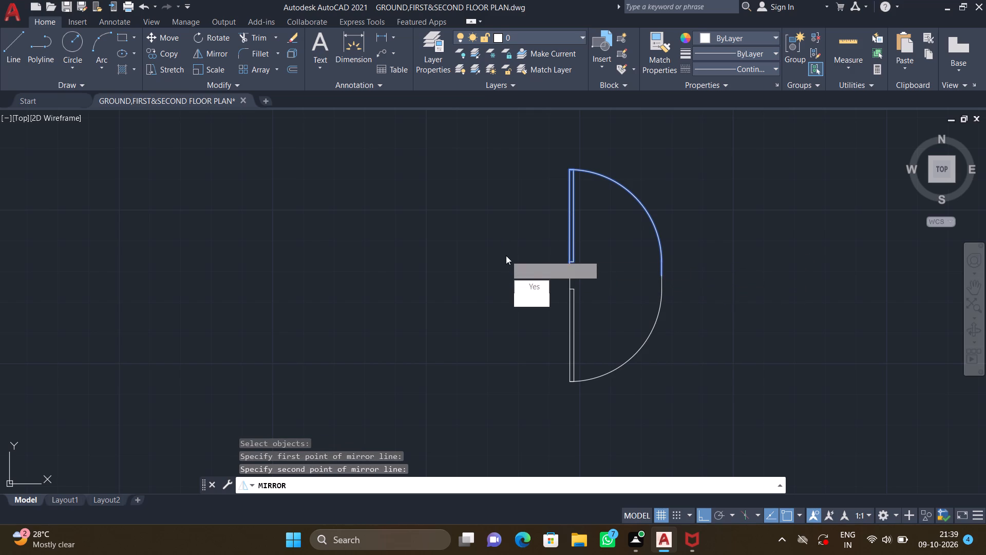
{"action": "key", "text": "Return"}
Mirror the north door westward across a vertical line through its hinge-side endpoint, keeping the original.
{"action": "key", "text": "m"}
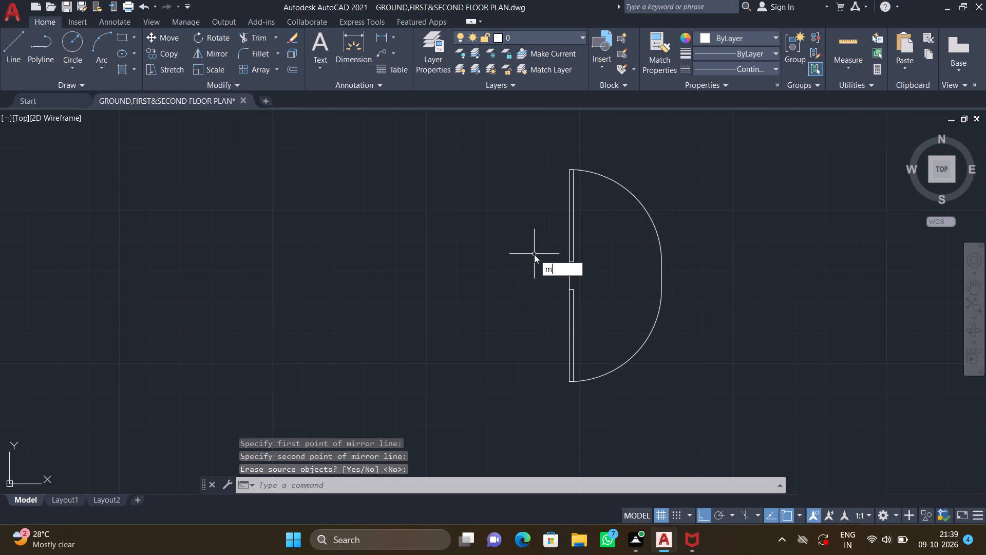
{"action": "key", "text": "i"}
{"action": "key", "text": "Return"}
{"action": "left_click", "coordinate": [567, 243]}
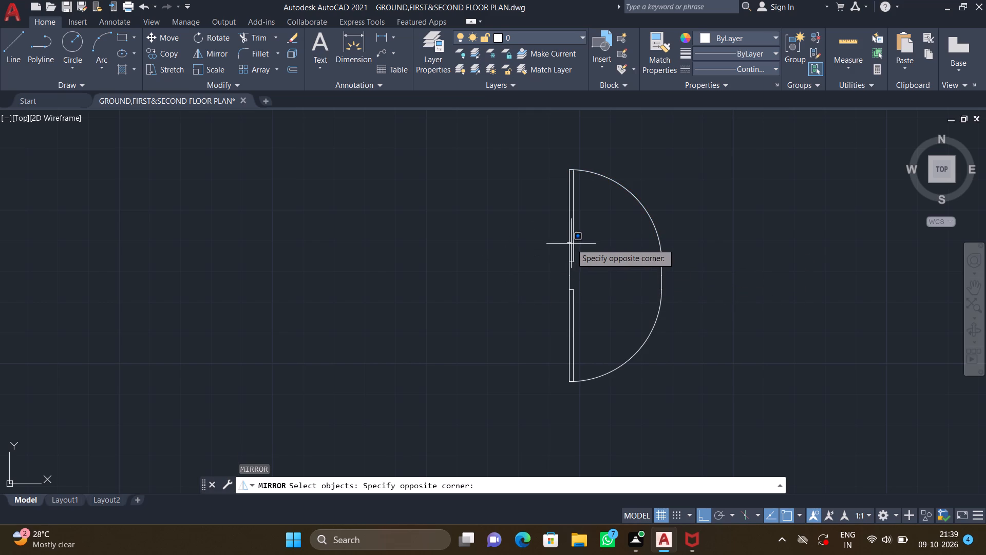
{"action": "left_click", "coordinate": [571, 244]}
{"action": "left_click", "coordinate": [574, 244]}
{"action": "key", "text": "Return"}
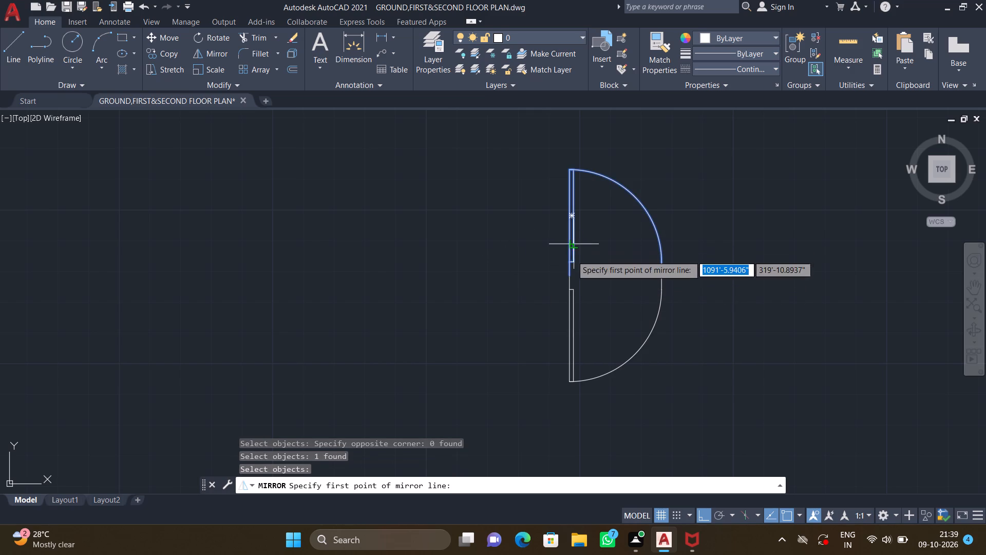
{"action": "left_click", "coordinate": [567, 274]}
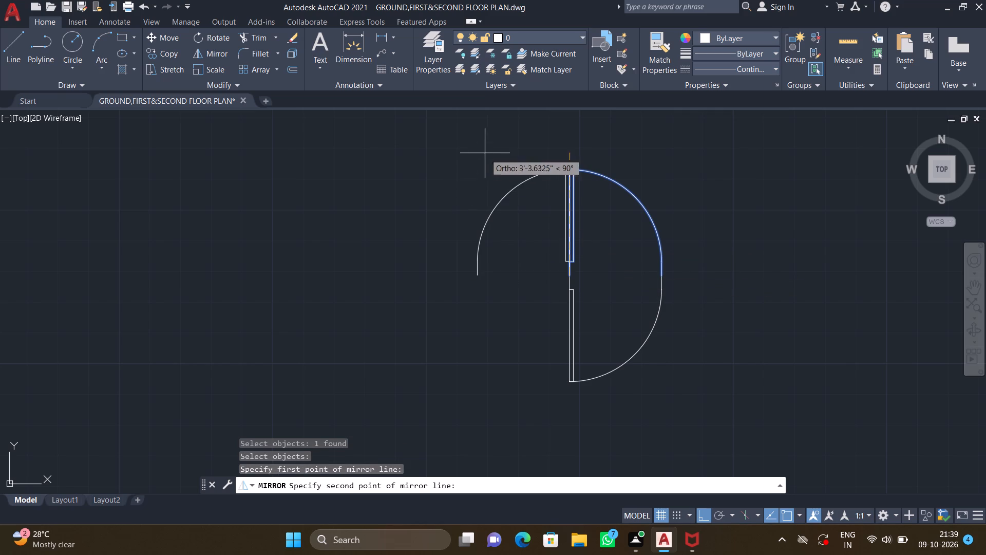
{"action": "left_click", "coordinate": [485, 153]}
{"action": "key", "text": "Return"}
Mirror the south door westward across a vertical line through its hinge-side endpoint.
{"action": "middle_click_drag", "start_coordinate": [532, 262], "coordinate": [524, 249]}
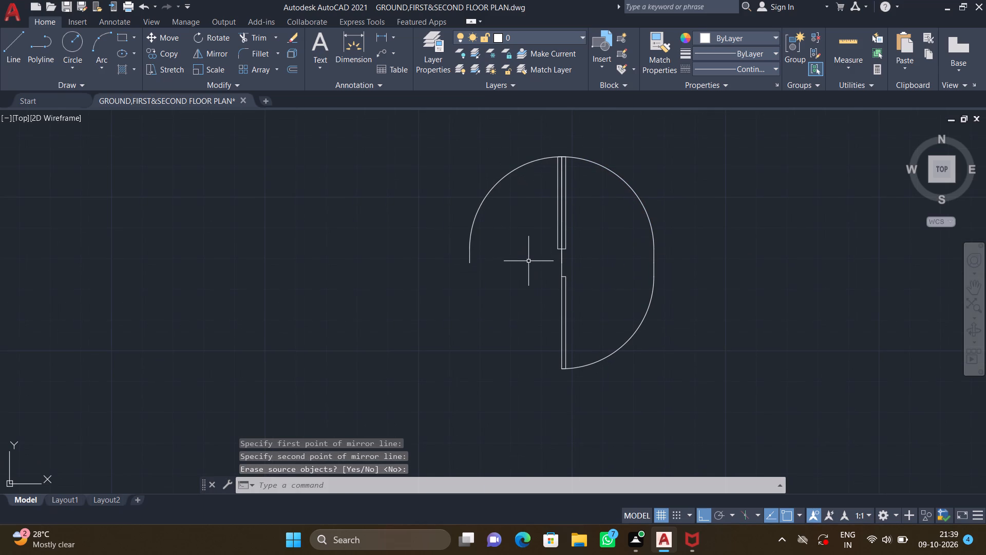
{"action": "type", "text": "mi"}
{"action": "key", "text": "Return"}
{"action": "left_click", "coordinate": [566, 284]}
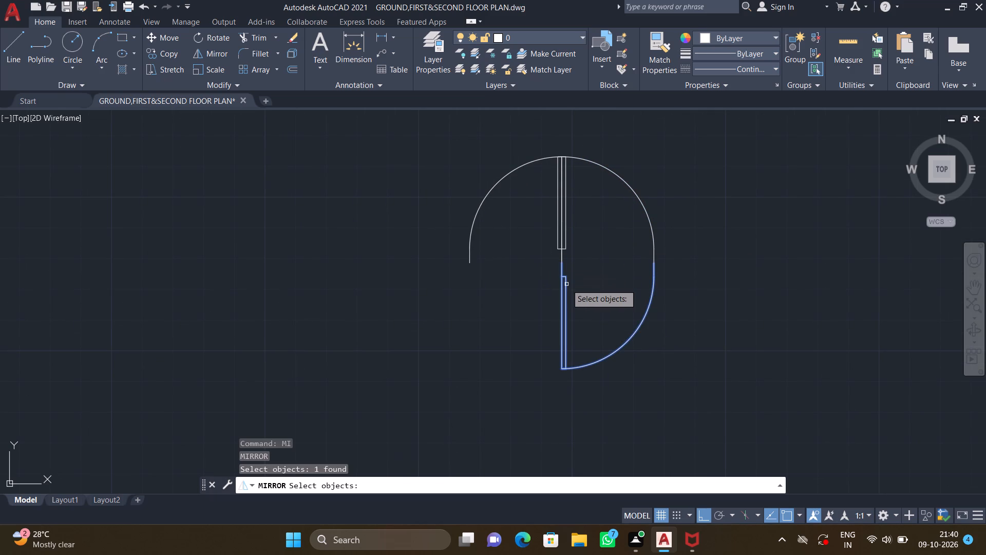
{"action": "key", "text": "Return"}
{"action": "left_click", "coordinate": [561, 260]}
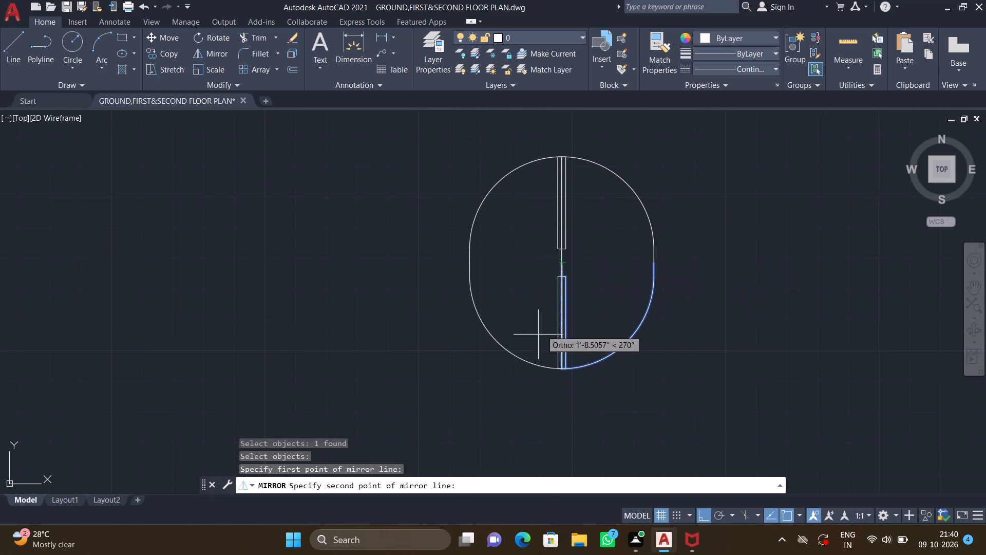